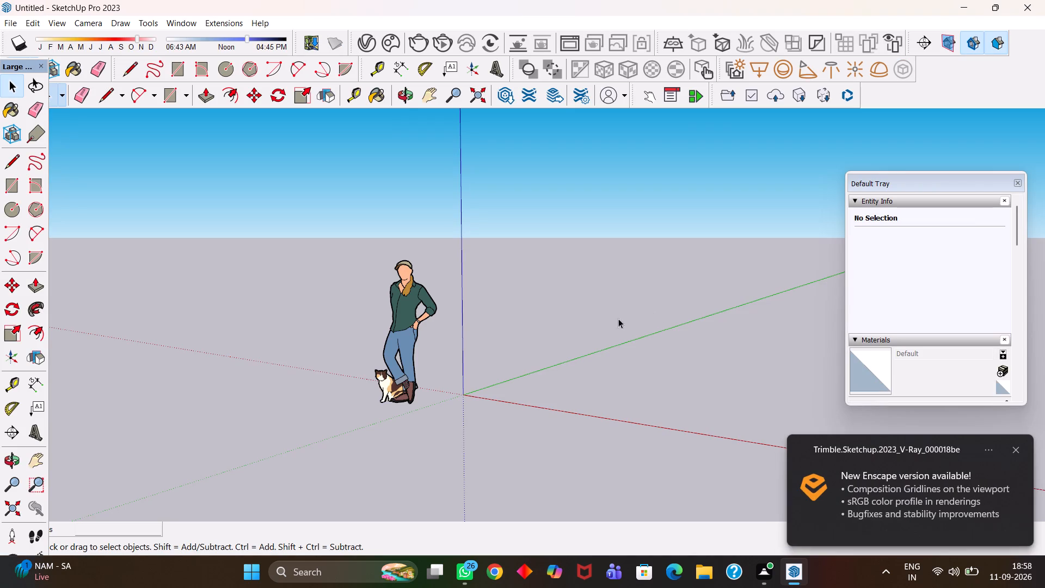
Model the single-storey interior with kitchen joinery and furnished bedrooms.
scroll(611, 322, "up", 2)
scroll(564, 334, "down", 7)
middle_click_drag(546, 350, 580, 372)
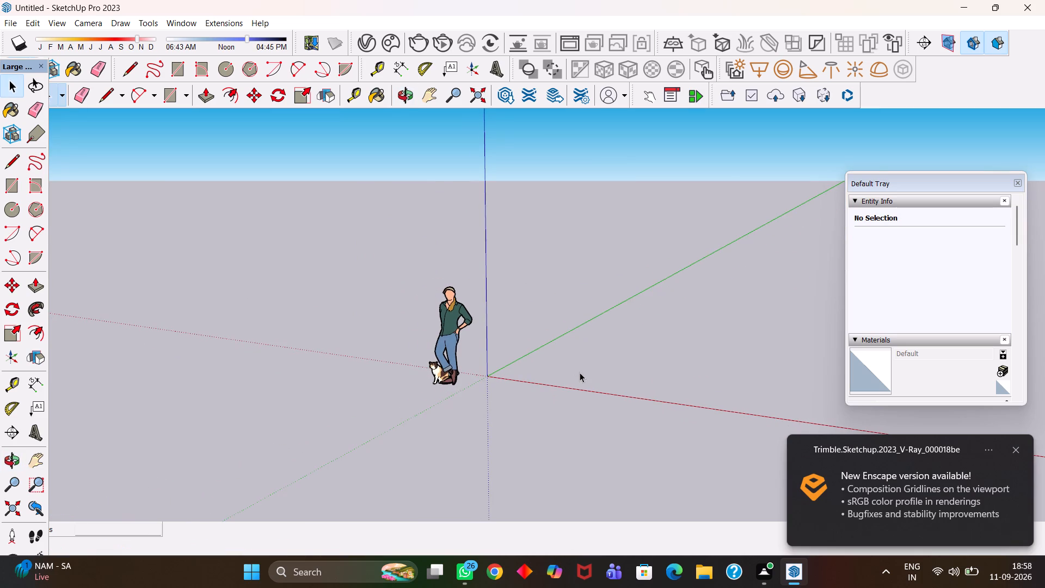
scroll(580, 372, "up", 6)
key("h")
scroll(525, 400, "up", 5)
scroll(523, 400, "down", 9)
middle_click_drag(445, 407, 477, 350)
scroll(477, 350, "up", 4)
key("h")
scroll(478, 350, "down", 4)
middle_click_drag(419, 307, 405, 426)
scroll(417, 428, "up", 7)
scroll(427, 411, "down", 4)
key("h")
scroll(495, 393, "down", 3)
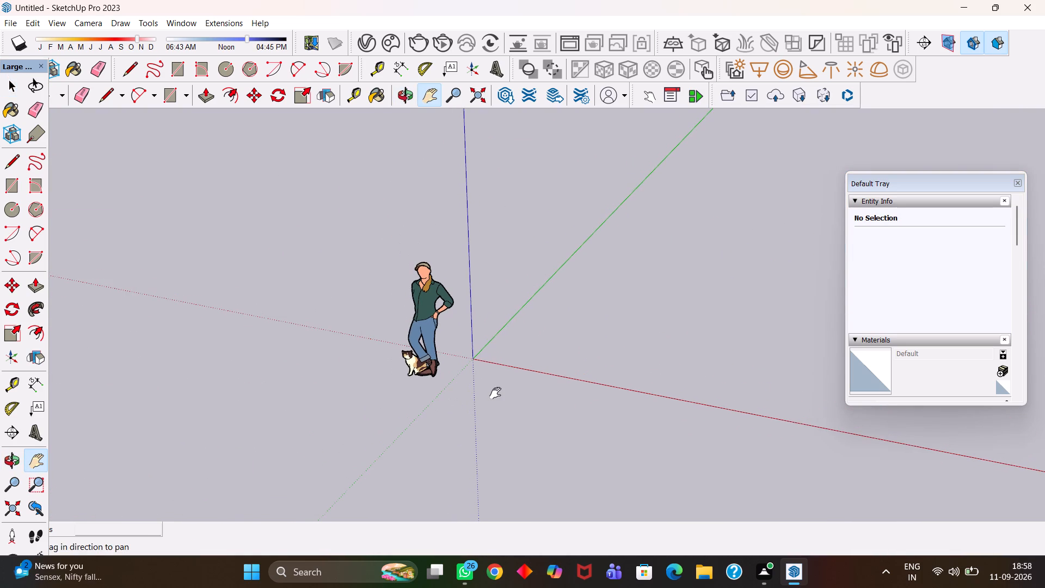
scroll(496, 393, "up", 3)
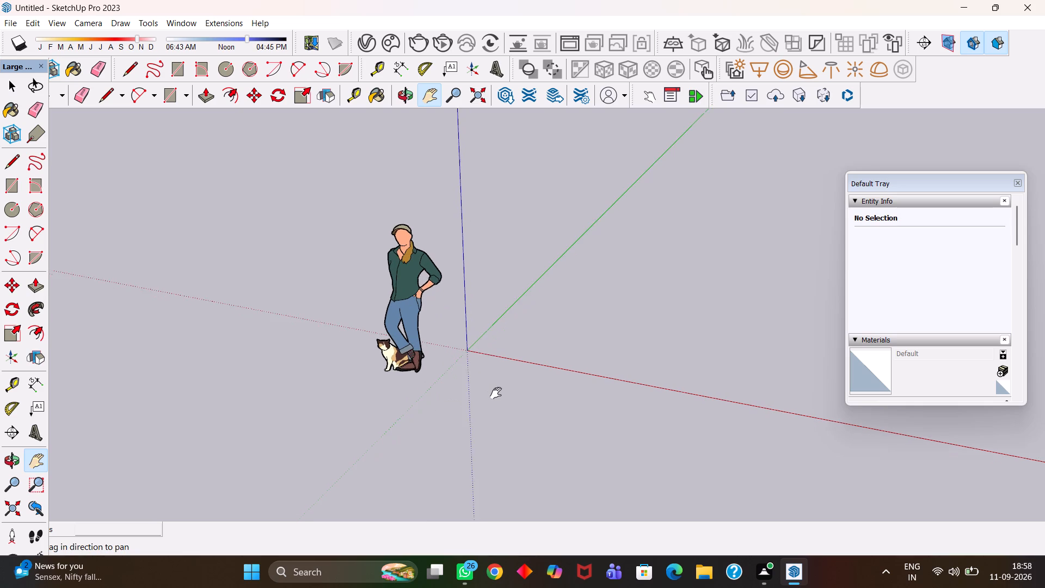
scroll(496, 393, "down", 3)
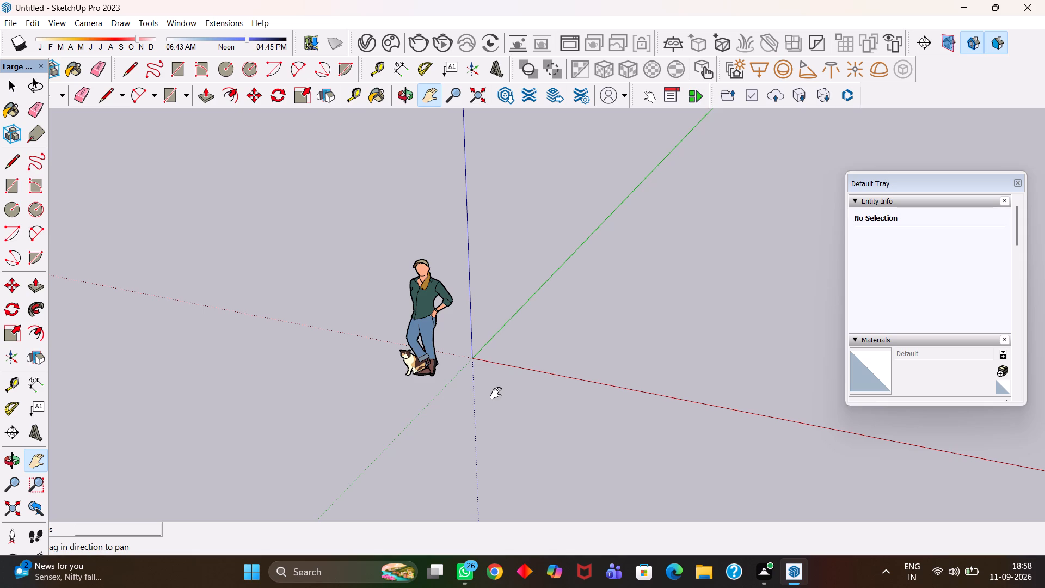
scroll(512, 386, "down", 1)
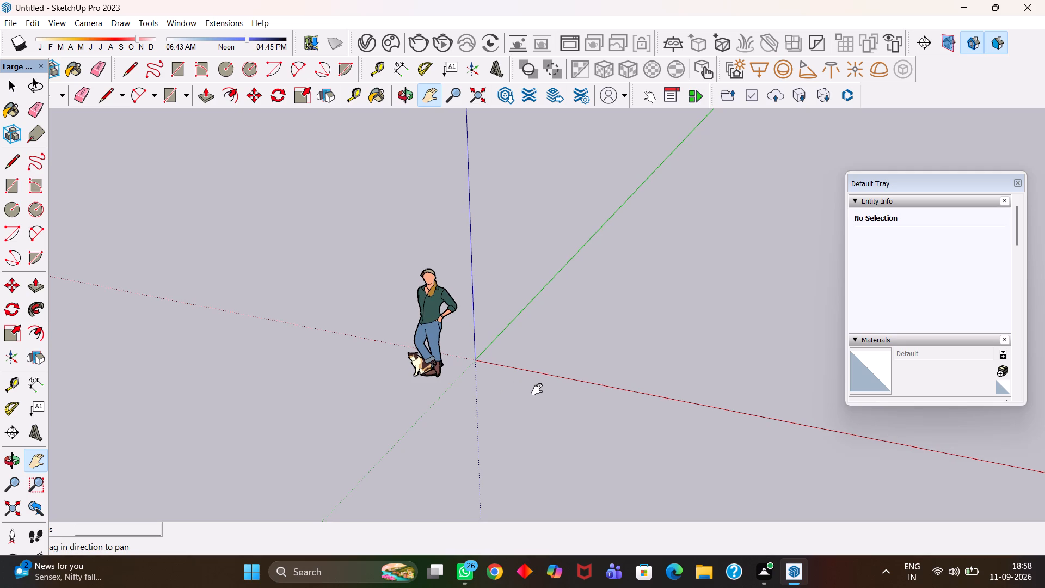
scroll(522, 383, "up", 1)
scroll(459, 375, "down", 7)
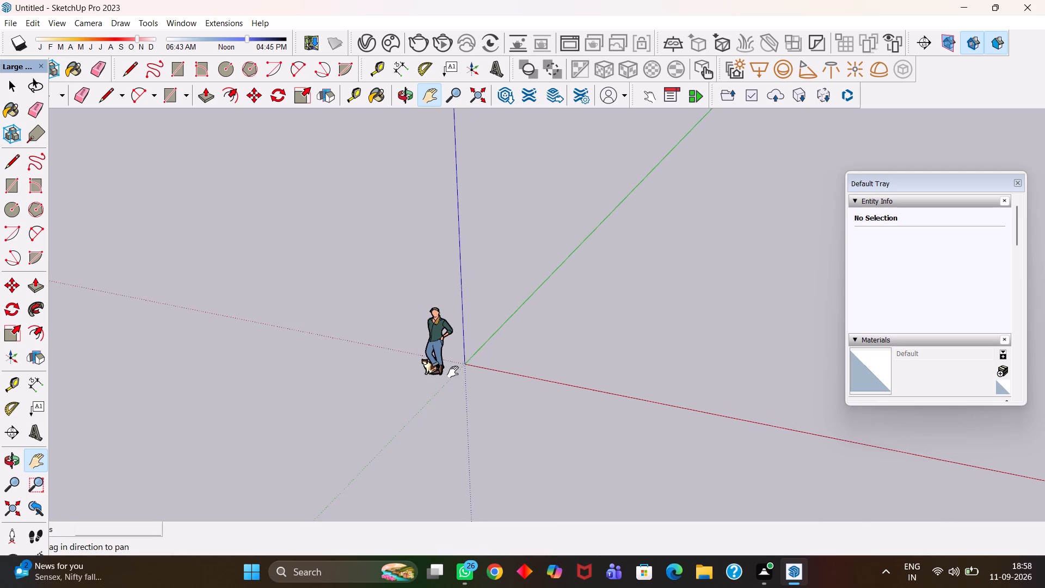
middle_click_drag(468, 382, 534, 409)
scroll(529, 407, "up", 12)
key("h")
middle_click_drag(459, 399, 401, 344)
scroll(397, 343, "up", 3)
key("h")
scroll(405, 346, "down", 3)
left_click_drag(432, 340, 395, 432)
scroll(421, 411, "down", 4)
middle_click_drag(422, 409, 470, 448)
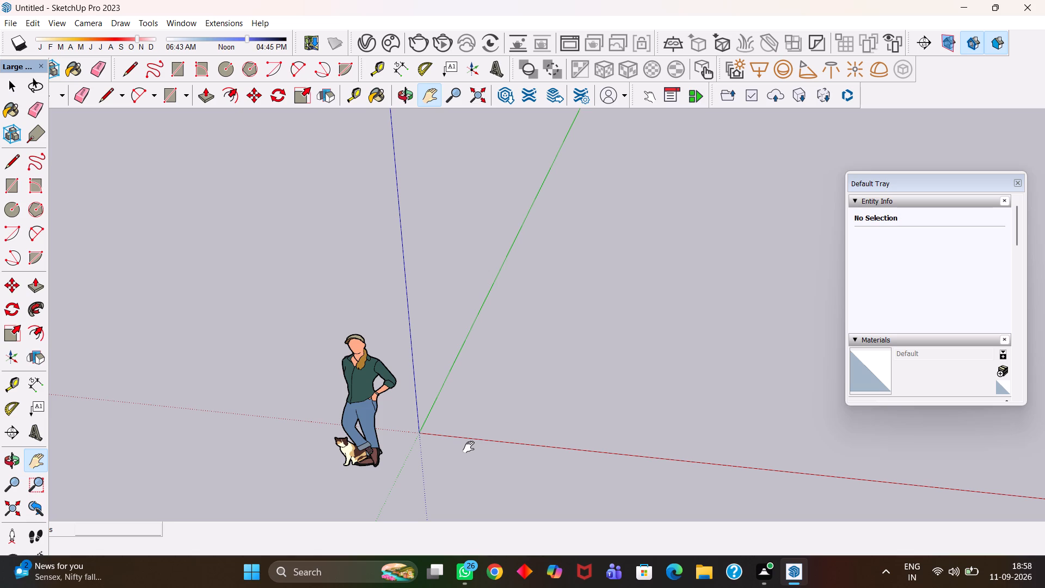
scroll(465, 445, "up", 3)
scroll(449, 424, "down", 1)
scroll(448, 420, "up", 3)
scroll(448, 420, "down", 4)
Draw a ground rectangle from the origin along the red and green axes, about 209' 10" by 159' 2".
key("r")
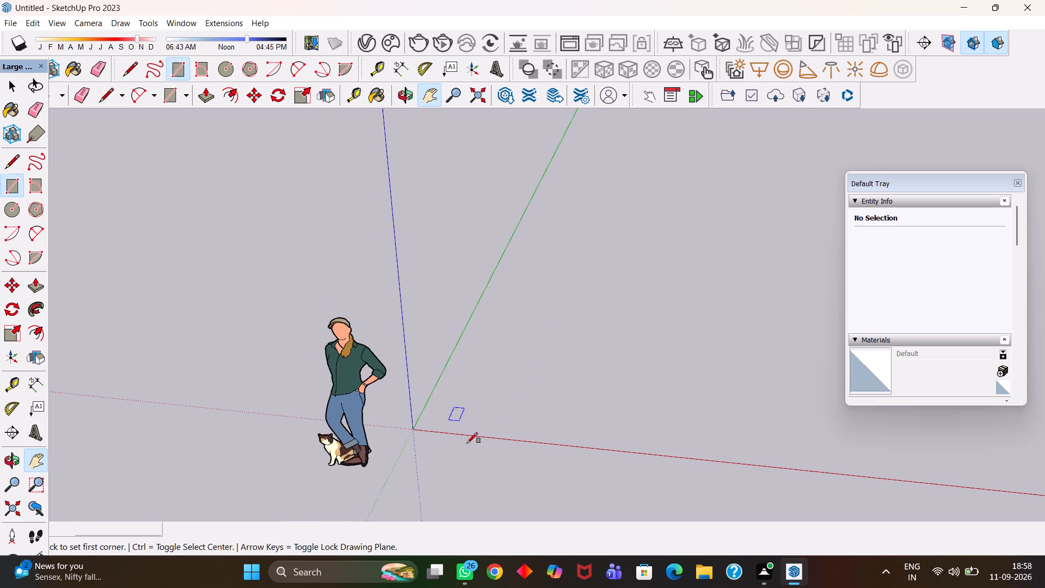
left_click(414, 431)
scroll(649, 333, "down", 7)
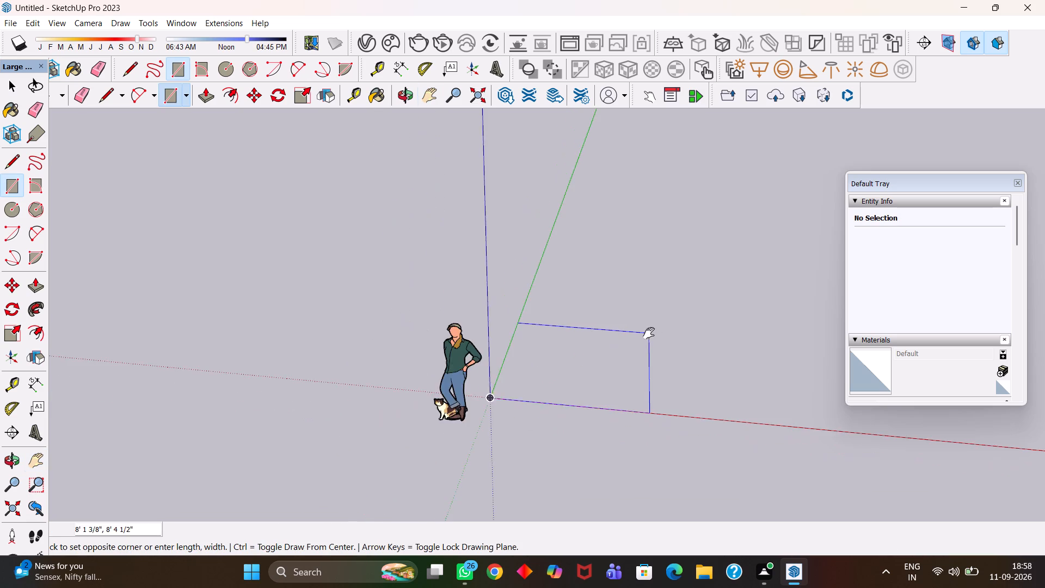
key("h")
scroll(649, 333, "down", 3)
left_click_drag(696, 310, 444, 404)
scroll(439, 406, "down", 7)
left_click_drag(585, 366, 345, 422)
scroll(340, 421, "down", 4)
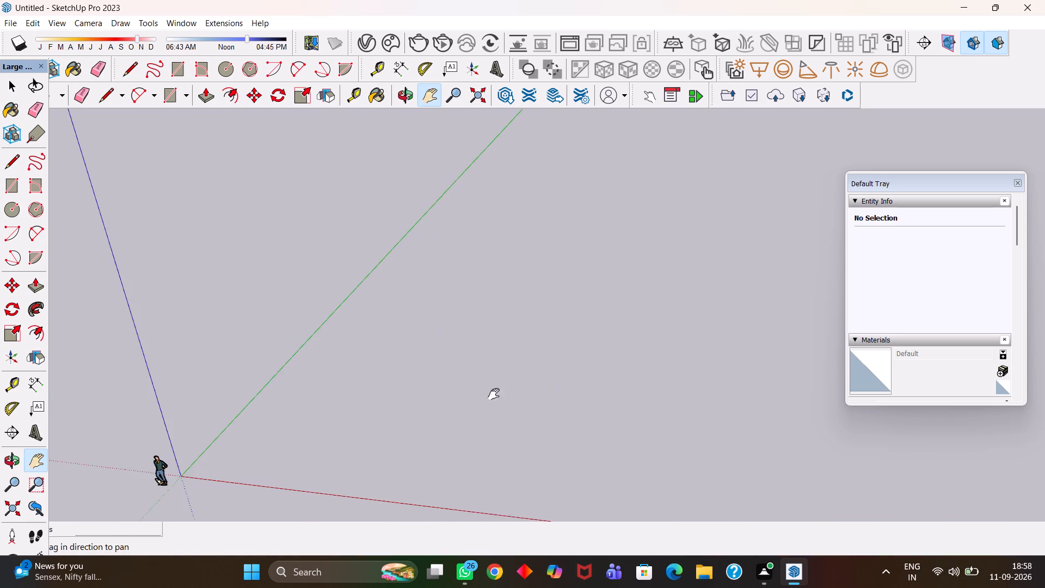
left_click_drag(517, 388, 383, 432)
key("Escape")
scroll(742, 285, "down", 8)
middle_click_drag(660, 279, 703, 335)
scroll(703, 335, "up", 1)
key("h")
left_click_drag(709, 313, 425, 444)
scroll(429, 439, "down", 5)
key("Escape")
left_click(644, 280)
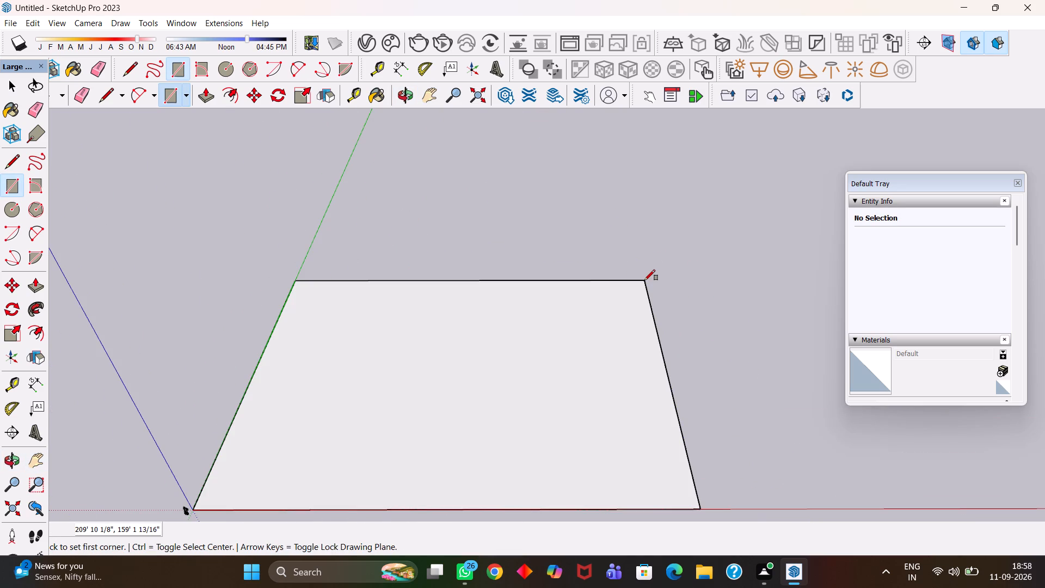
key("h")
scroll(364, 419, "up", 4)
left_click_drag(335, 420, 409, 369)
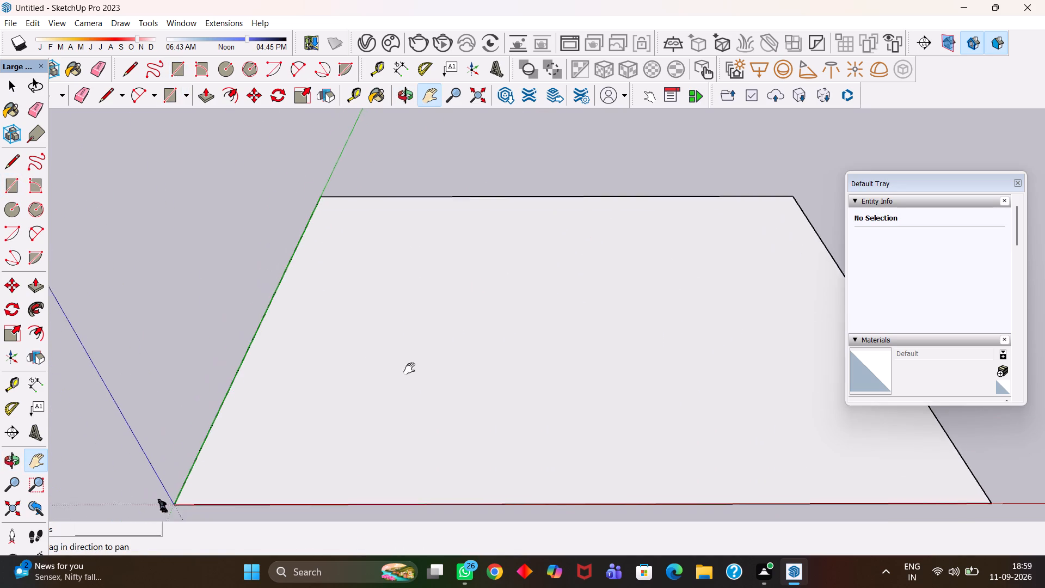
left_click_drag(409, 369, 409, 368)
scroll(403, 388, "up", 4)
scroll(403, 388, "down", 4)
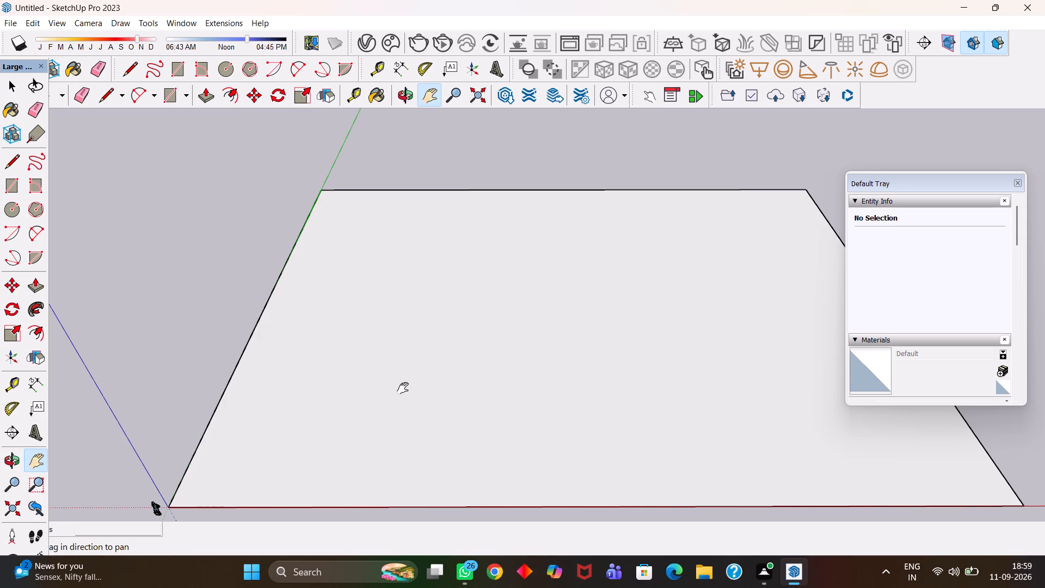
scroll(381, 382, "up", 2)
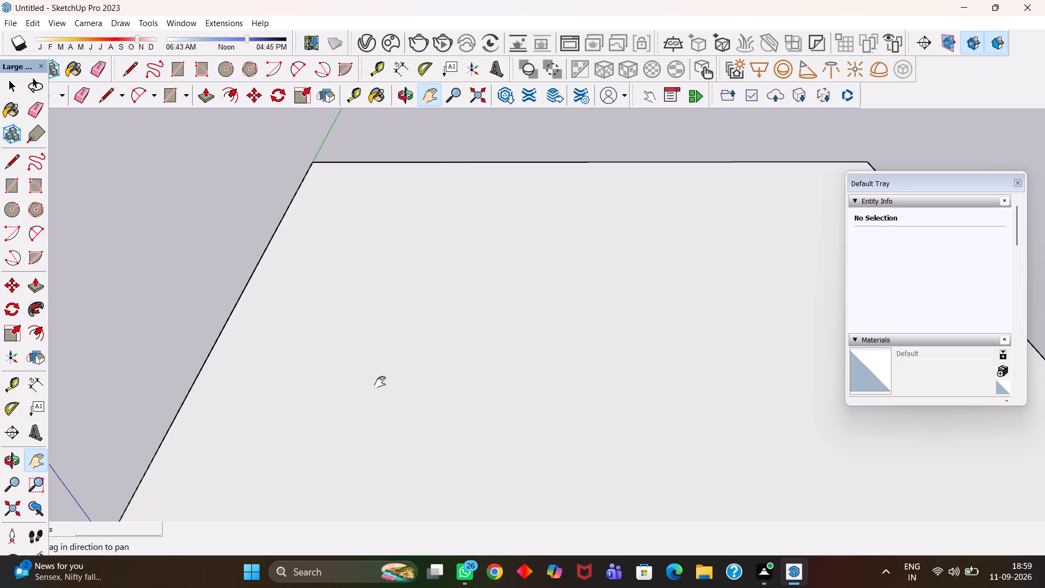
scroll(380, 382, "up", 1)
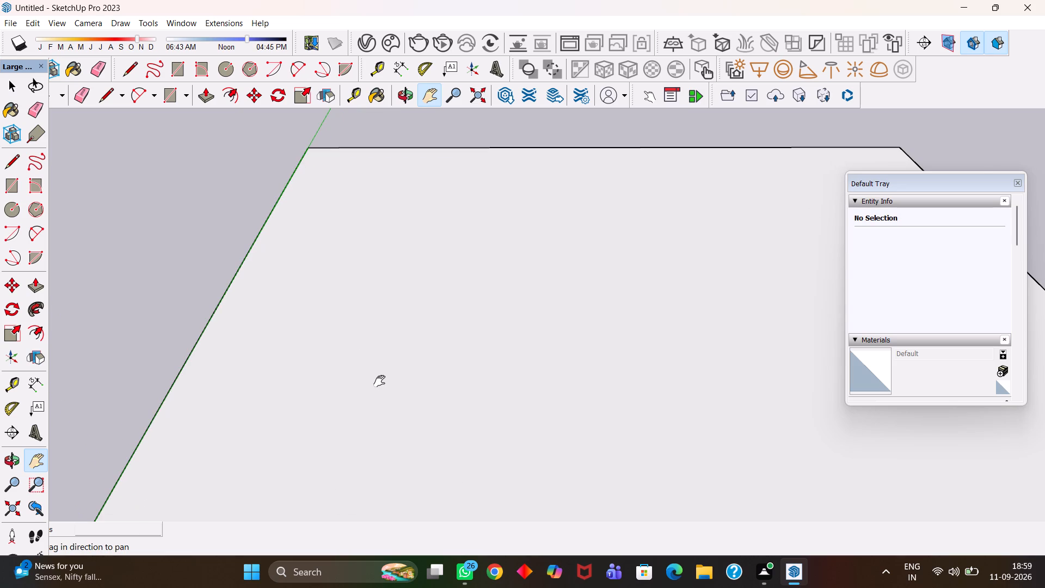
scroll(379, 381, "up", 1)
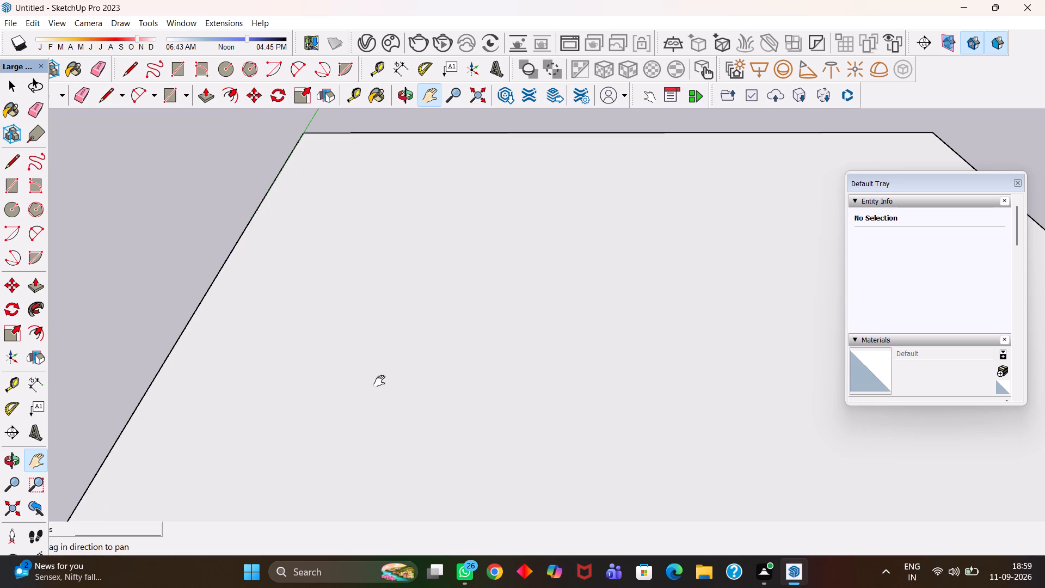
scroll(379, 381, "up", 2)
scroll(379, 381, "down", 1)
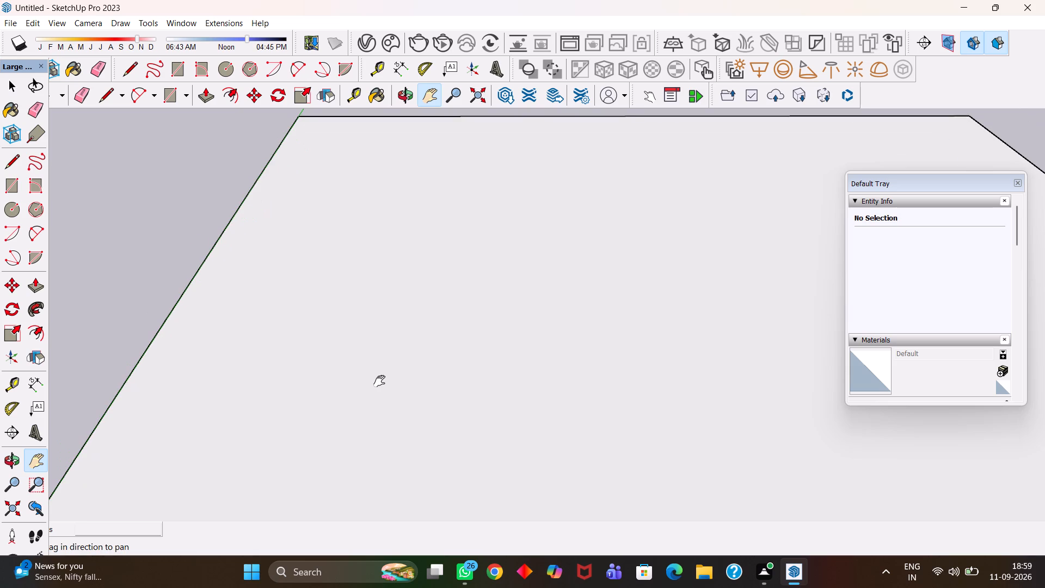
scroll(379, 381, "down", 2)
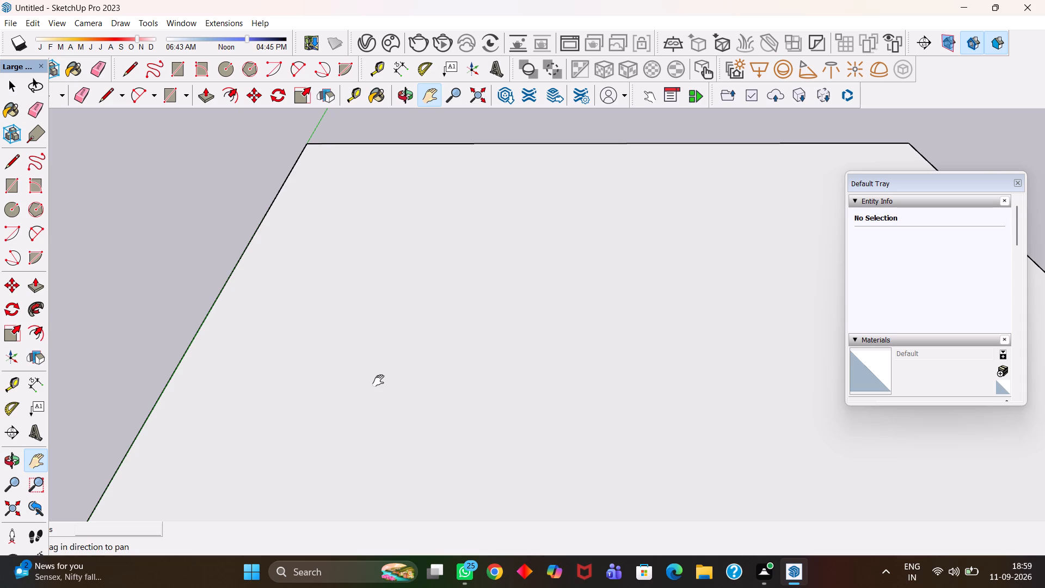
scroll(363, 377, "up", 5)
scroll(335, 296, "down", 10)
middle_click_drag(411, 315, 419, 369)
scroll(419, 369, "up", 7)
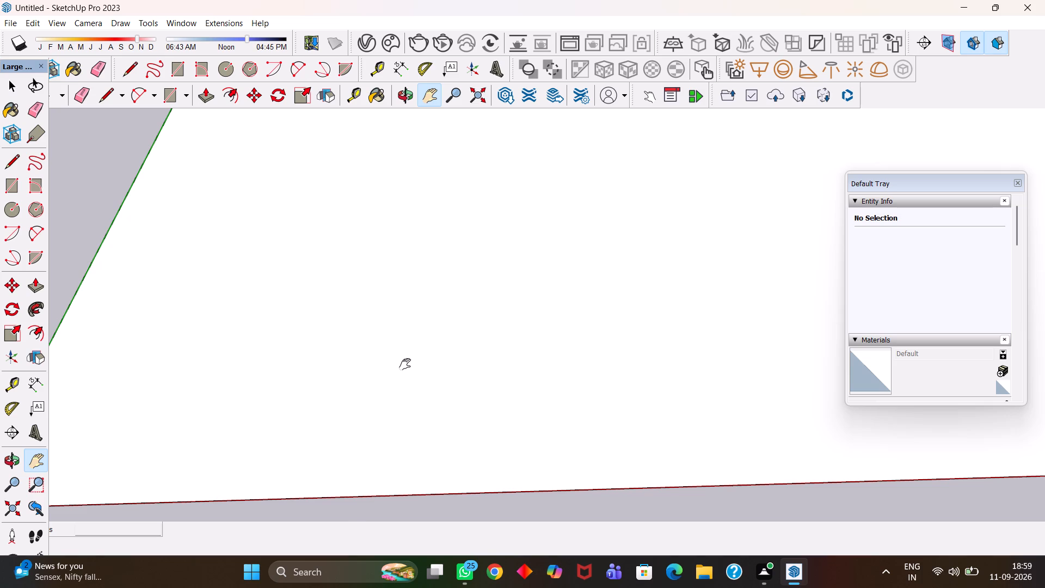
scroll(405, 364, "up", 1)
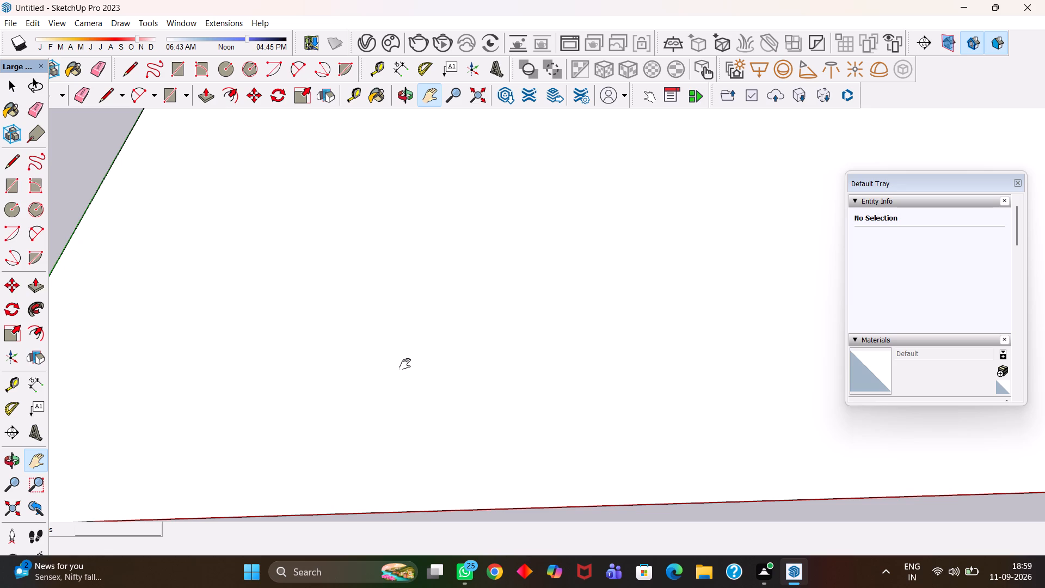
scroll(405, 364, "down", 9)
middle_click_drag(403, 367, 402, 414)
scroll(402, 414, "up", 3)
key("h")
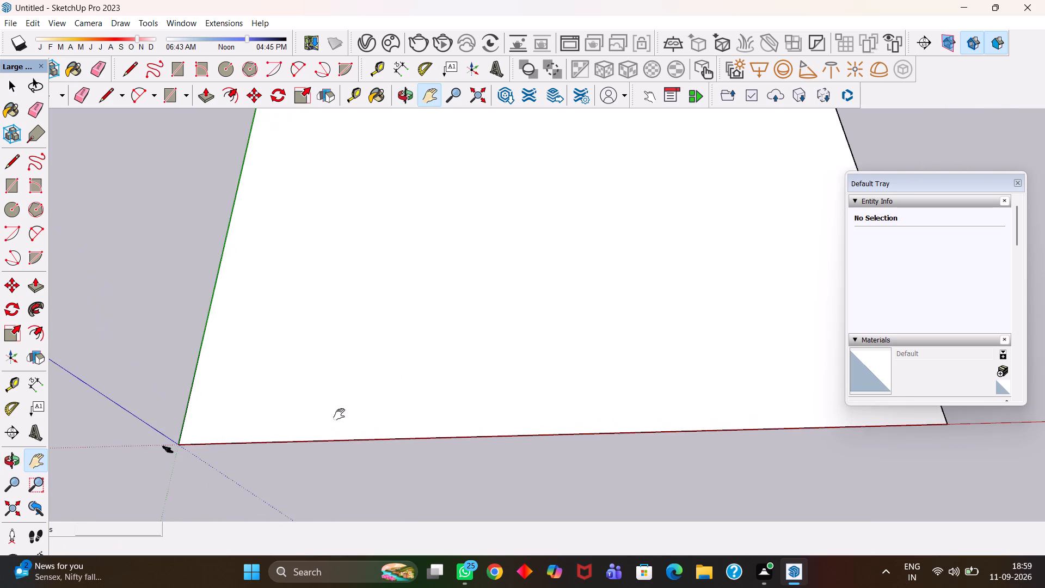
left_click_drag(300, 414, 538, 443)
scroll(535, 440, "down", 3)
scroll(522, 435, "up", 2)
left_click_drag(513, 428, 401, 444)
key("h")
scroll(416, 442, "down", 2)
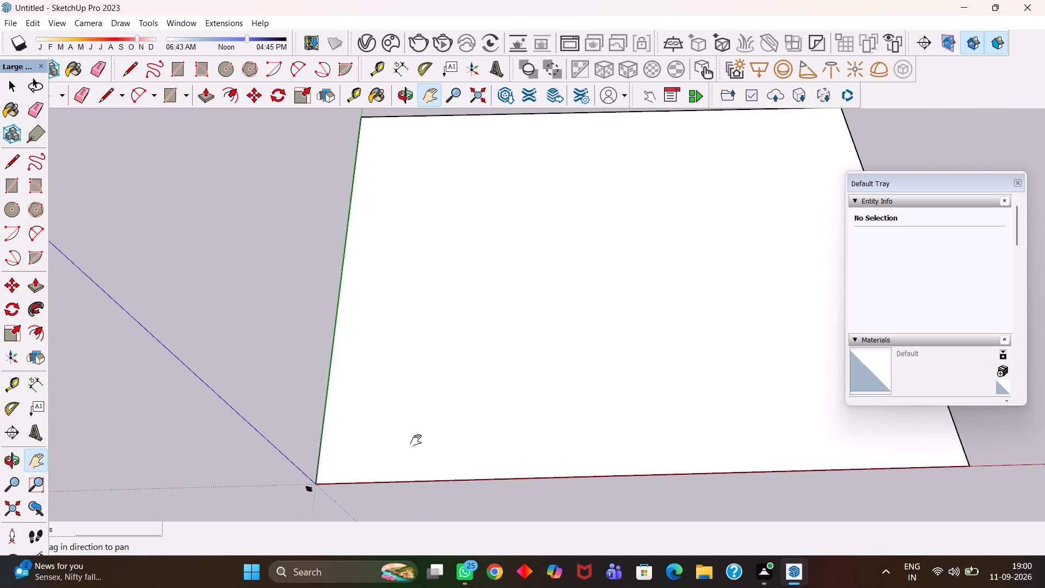
Place two guides inside the ground rectangle, one about 15' 9" from its green-axis edge and one parallel to its red-axis edge.
middle_click(406, 436)
scroll(403, 438, "up", 2)
key("t")
left_click(302, 430)
left_click(361, 435)
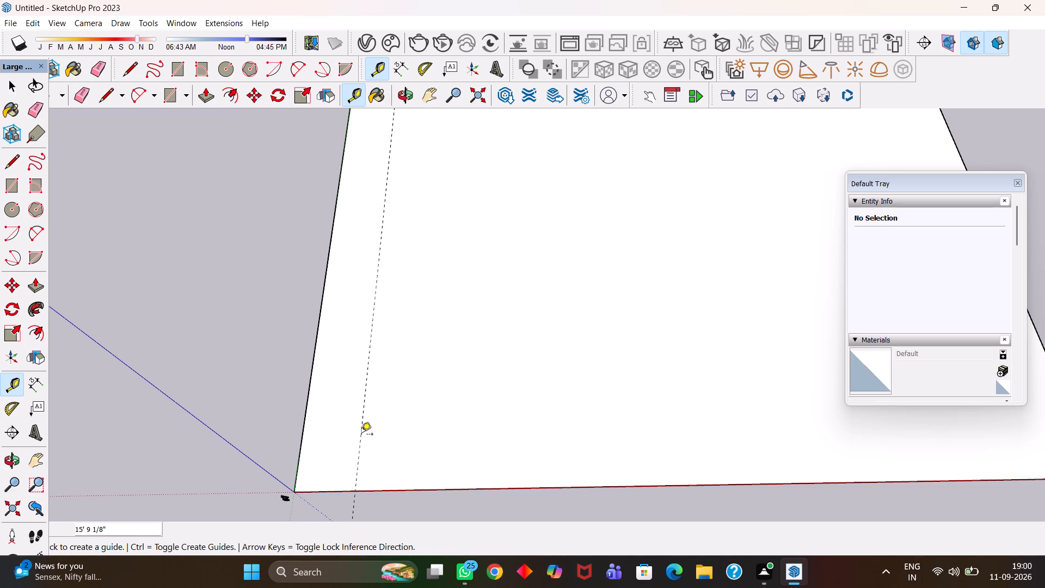
left_click(410, 492)
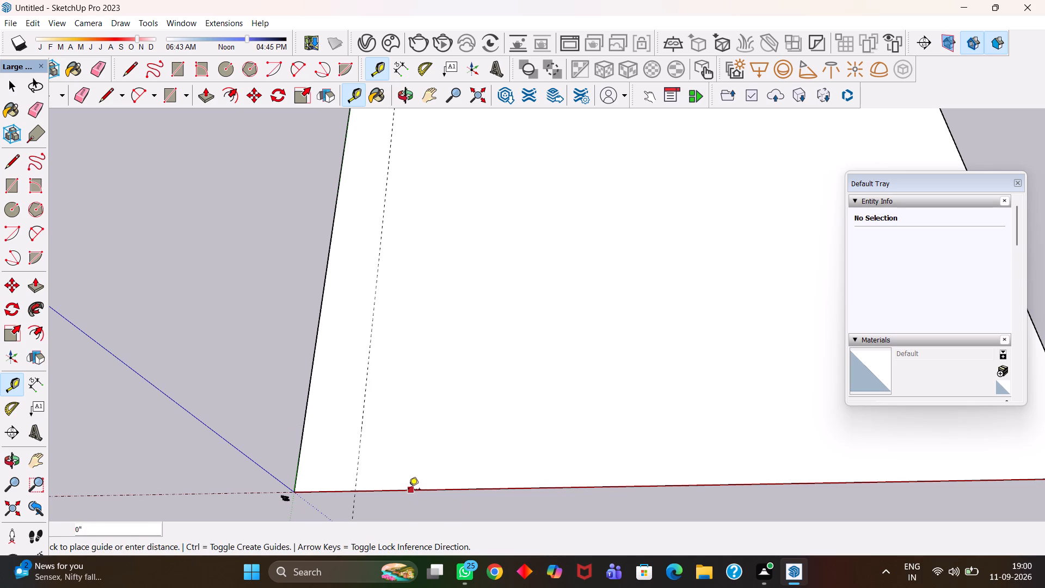
left_click(407, 436)
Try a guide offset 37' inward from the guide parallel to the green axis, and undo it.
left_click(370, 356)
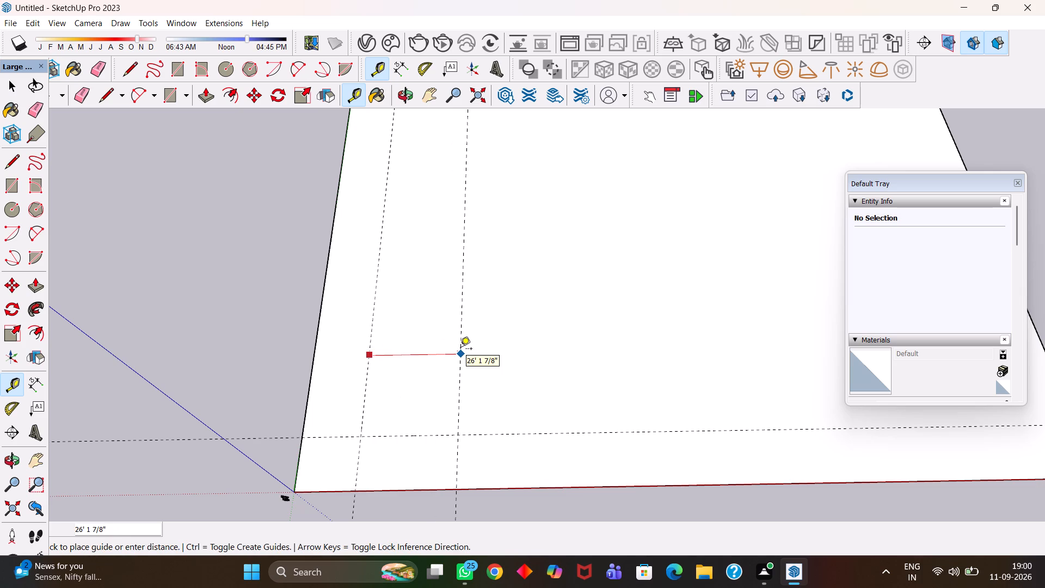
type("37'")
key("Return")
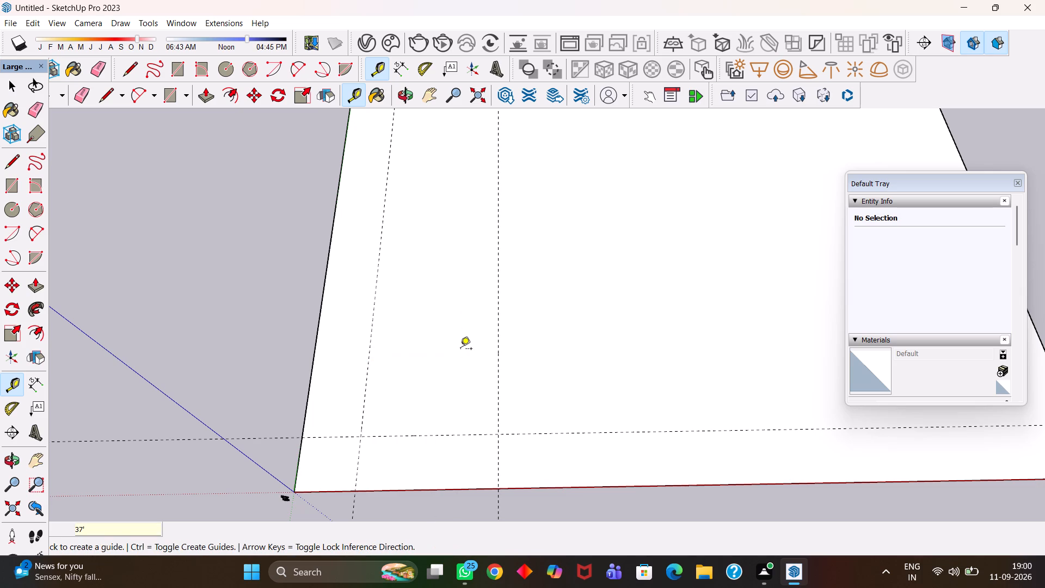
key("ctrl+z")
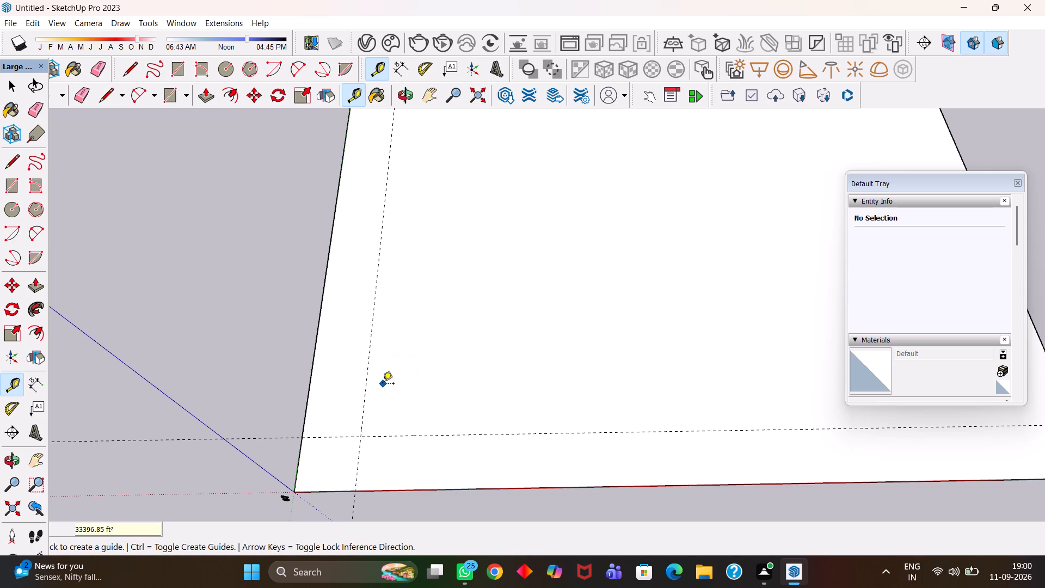
Offset guides further into the ground rectangle: 37' from the green-axis-parallel guide and 32' from the red-axis-parallel guide.
left_click(368, 378)
type("37'")
key("Return")
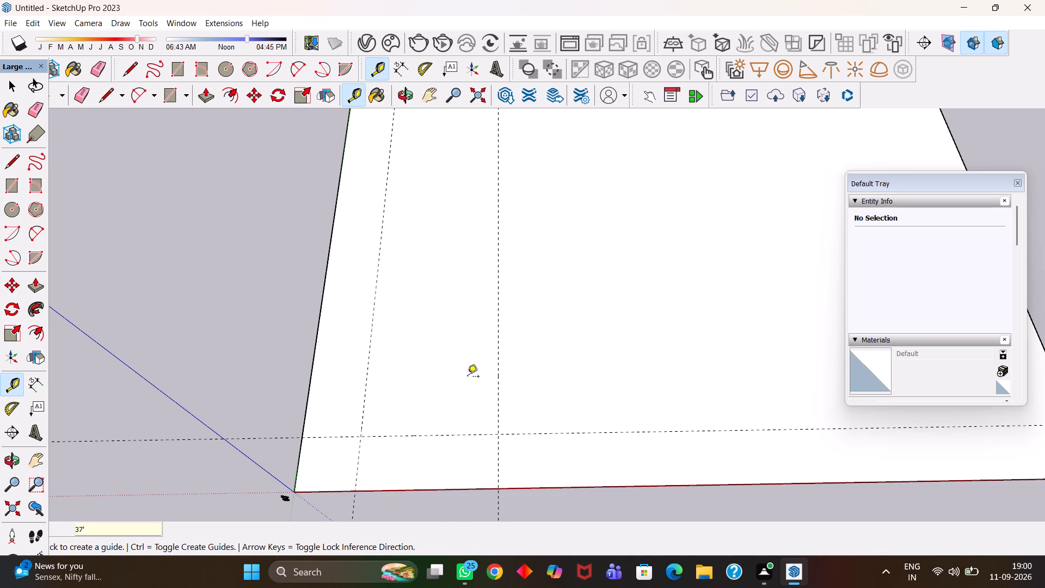
left_click(445, 436)
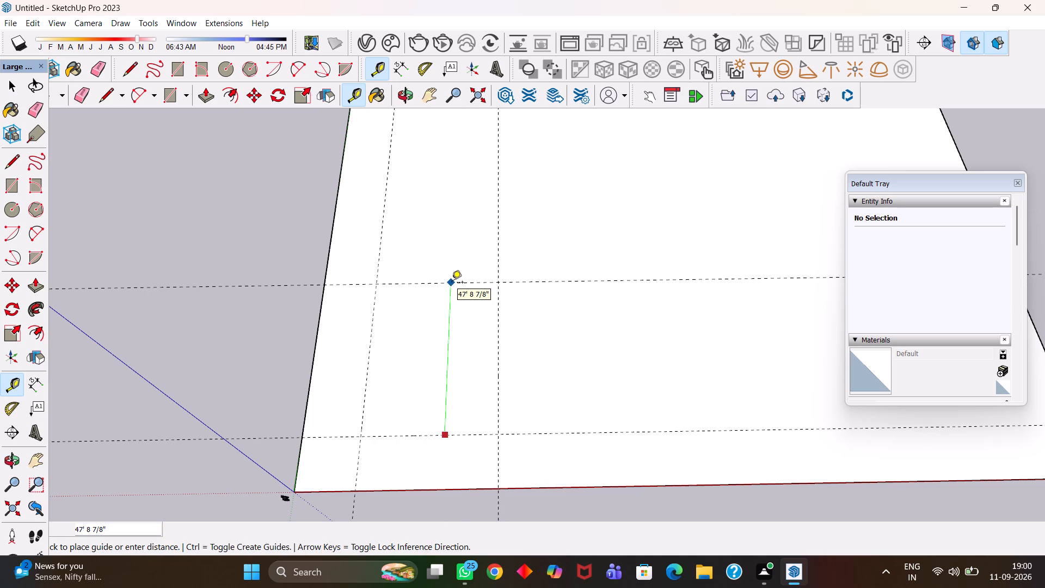
type("32'")
key("Return")
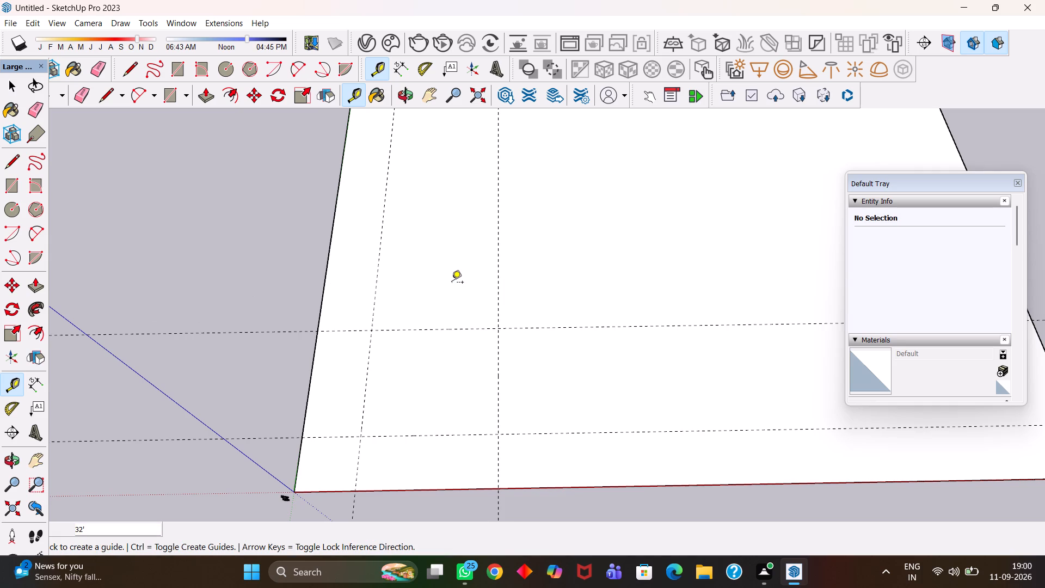
Draw a 37' by 32' rectangle on the ground face between opposite intersections of the four guides.
scroll(472, 356, "up", 2)
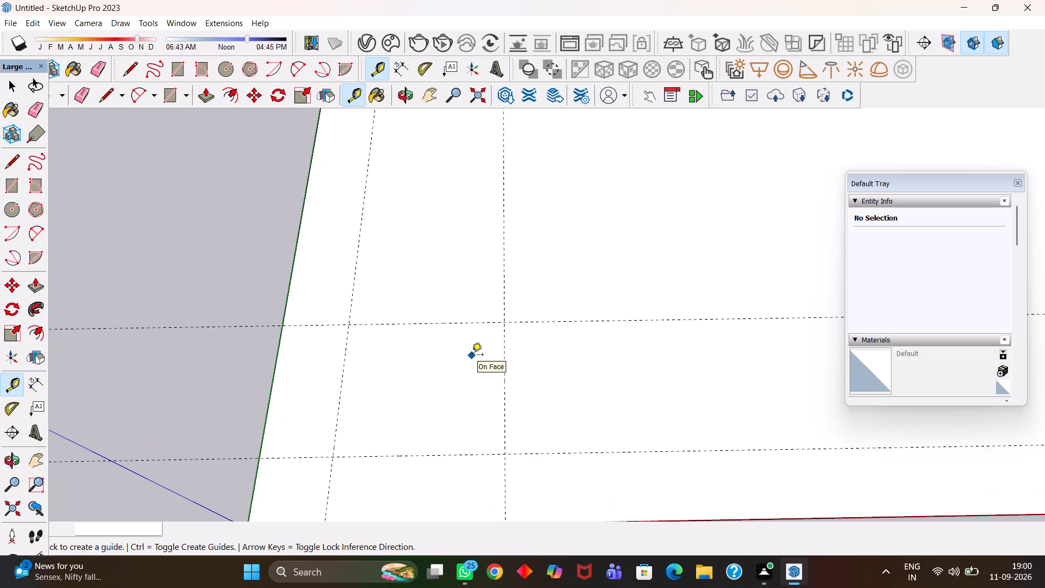
key("h")
scroll(472, 360, "up", 4)
left_click_drag(418, 388, 511, 286)
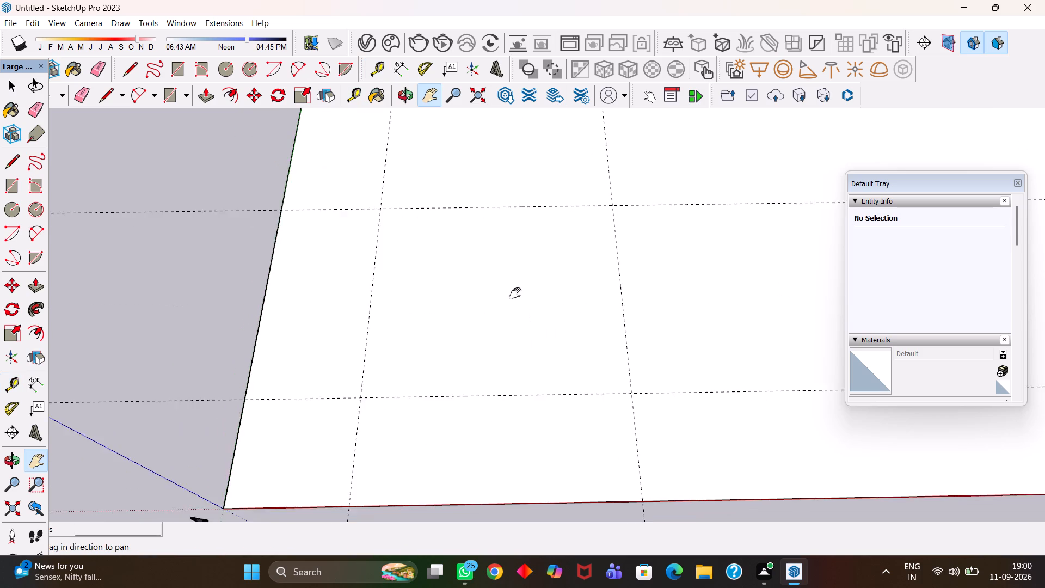
scroll(511, 299, "down", 3)
middle_click_drag(466, 343, 463, 358)
scroll(463, 358, "up", 2)
key("e")
middle_click_drag(460, 358, 466, 360)
key("r")
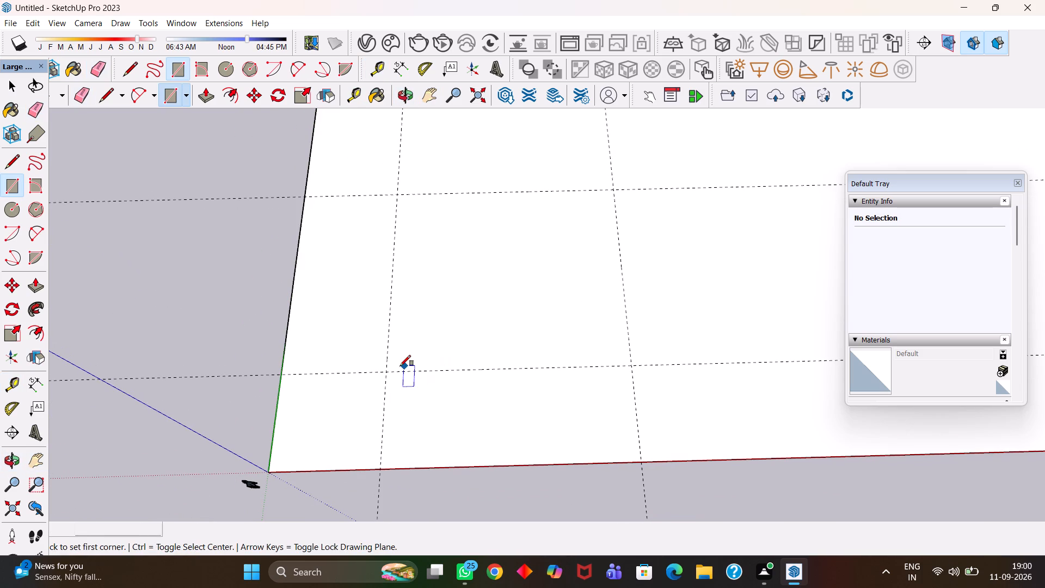
left_click(386, 373)
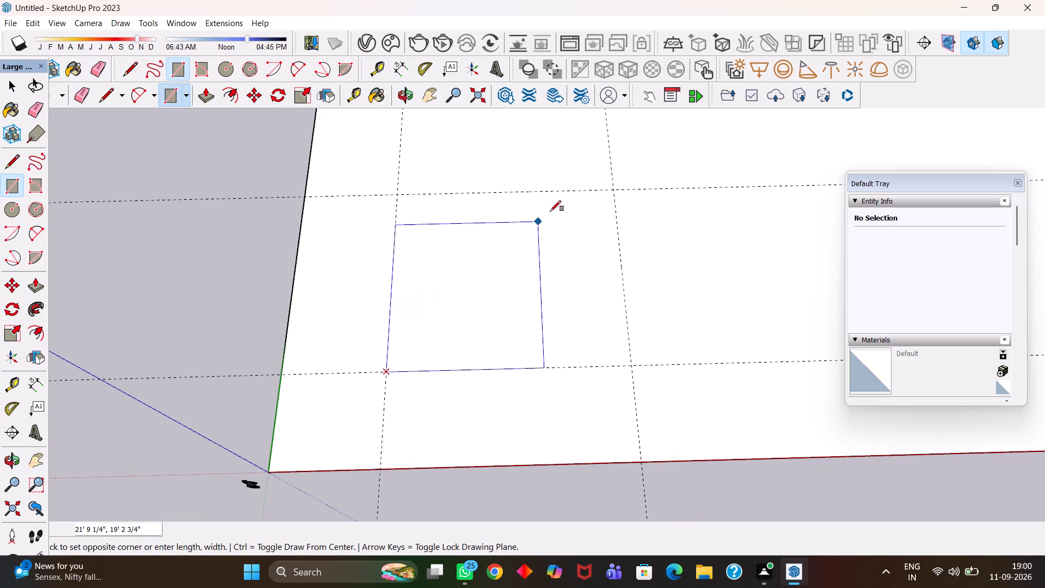
left_click(611, 192)
scroll(408, 318, "up", 4)
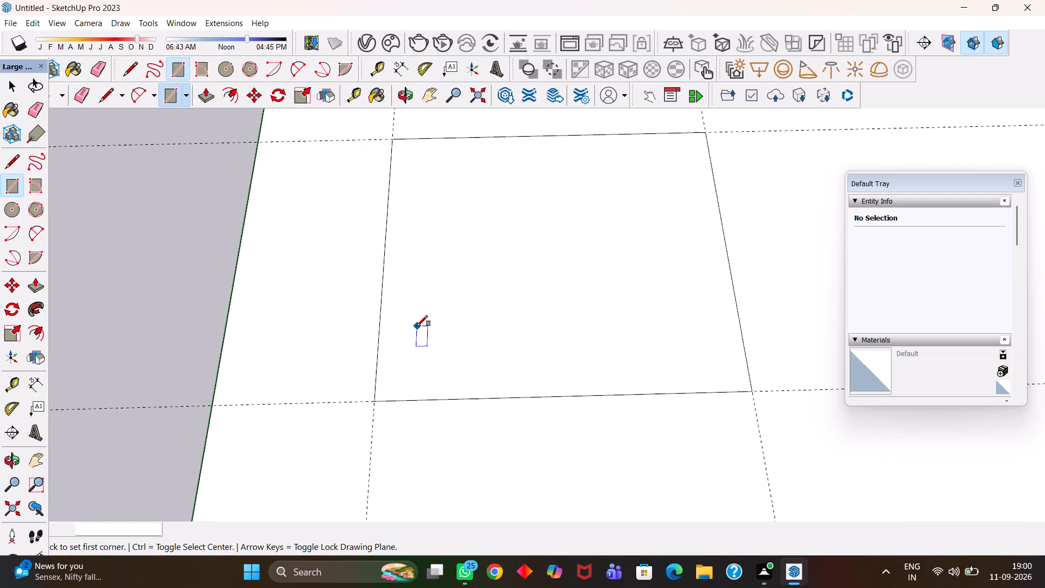
Offset the edges of the 37' by 32' footprint rectangle inward by 9" to outline the wall thickness.
scroll(417, 326, "down", 1)
scroll(417, 326, "up", 1)
key("f")
left_click_drag(419, 327, 410, 337)
key("9")
key("shift+Return")
key("shift+quotedbl")
key("Return")
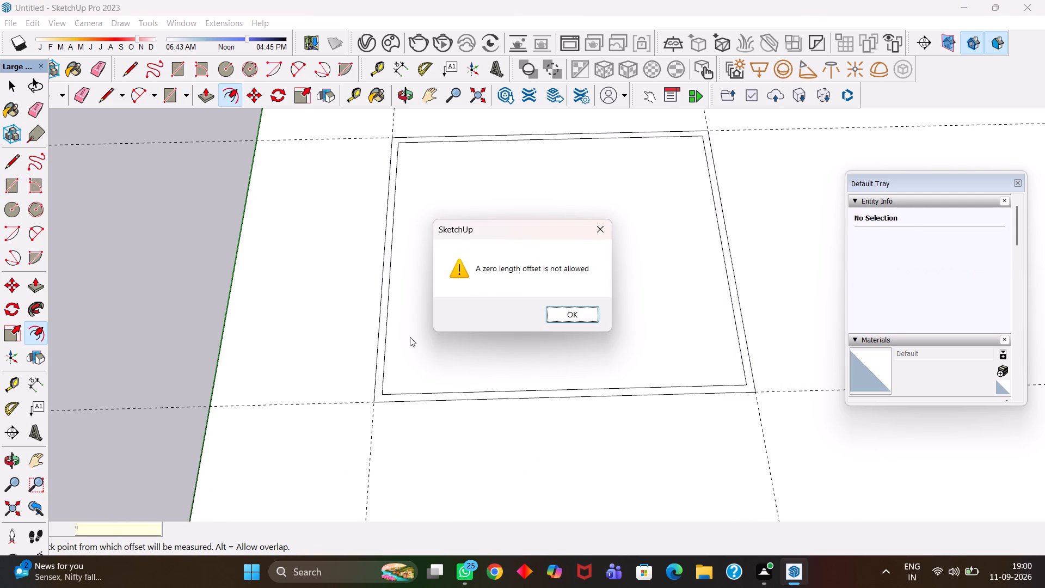
left_click(594, 233)
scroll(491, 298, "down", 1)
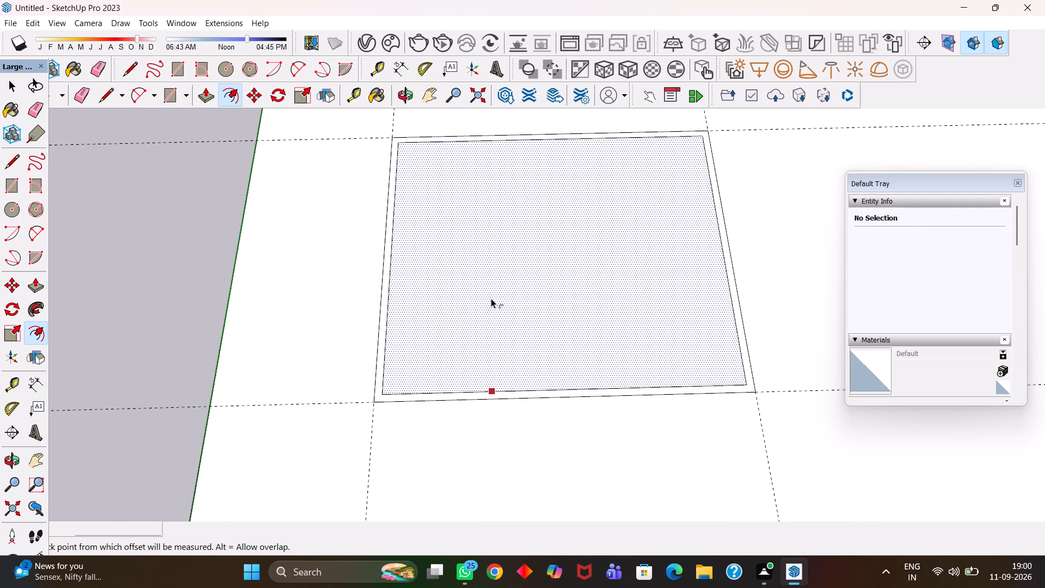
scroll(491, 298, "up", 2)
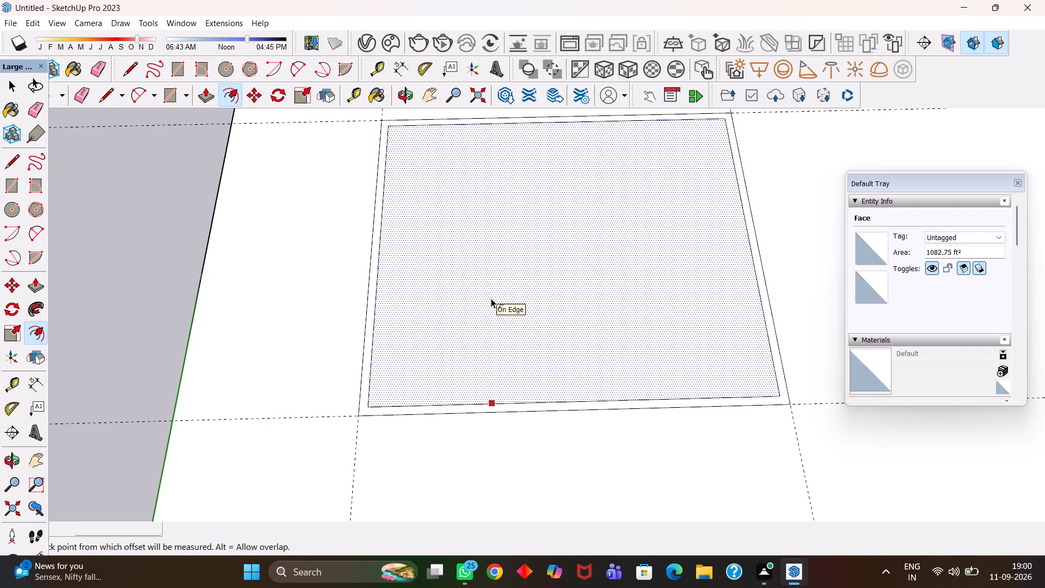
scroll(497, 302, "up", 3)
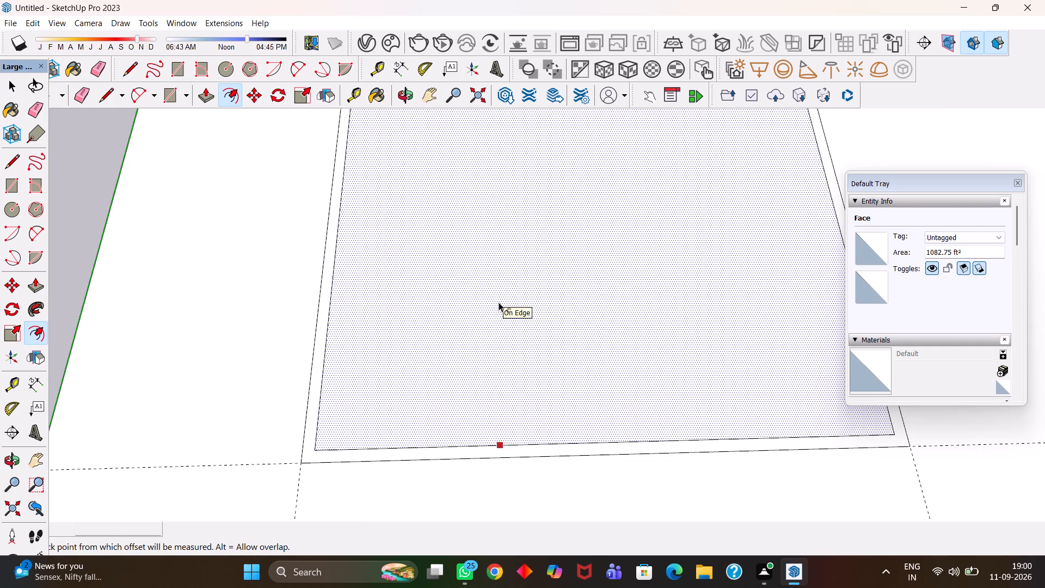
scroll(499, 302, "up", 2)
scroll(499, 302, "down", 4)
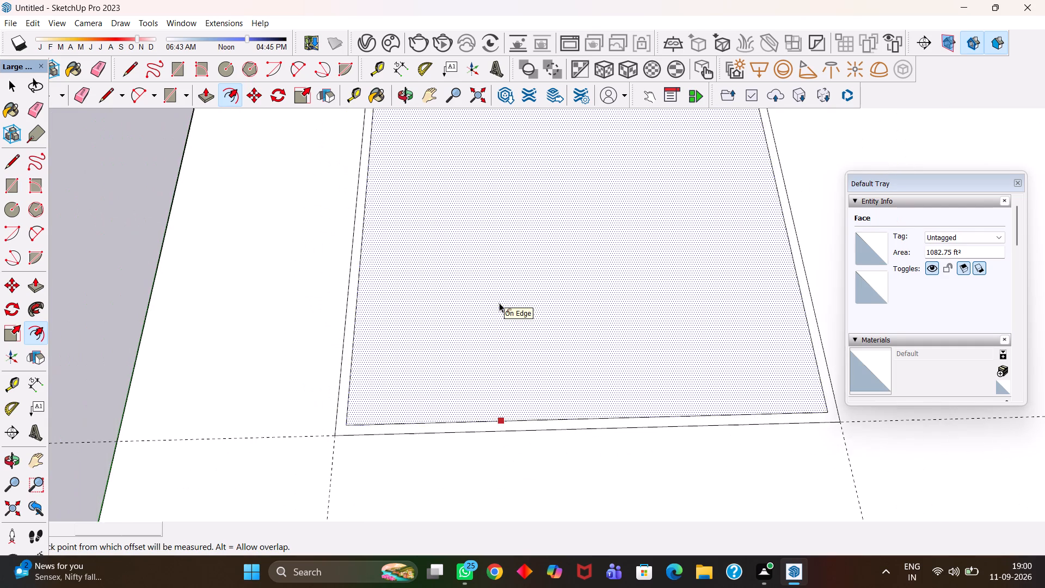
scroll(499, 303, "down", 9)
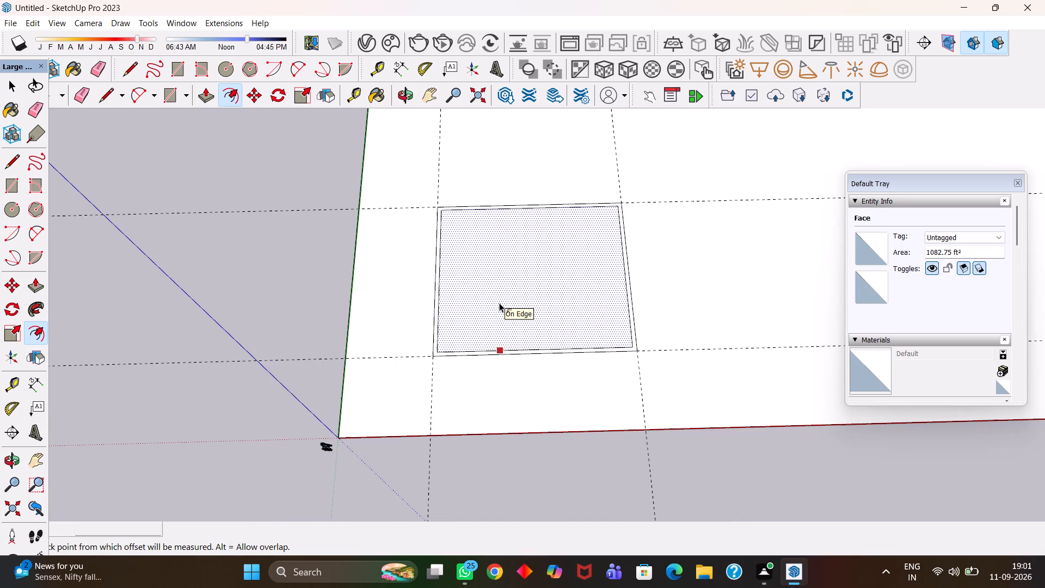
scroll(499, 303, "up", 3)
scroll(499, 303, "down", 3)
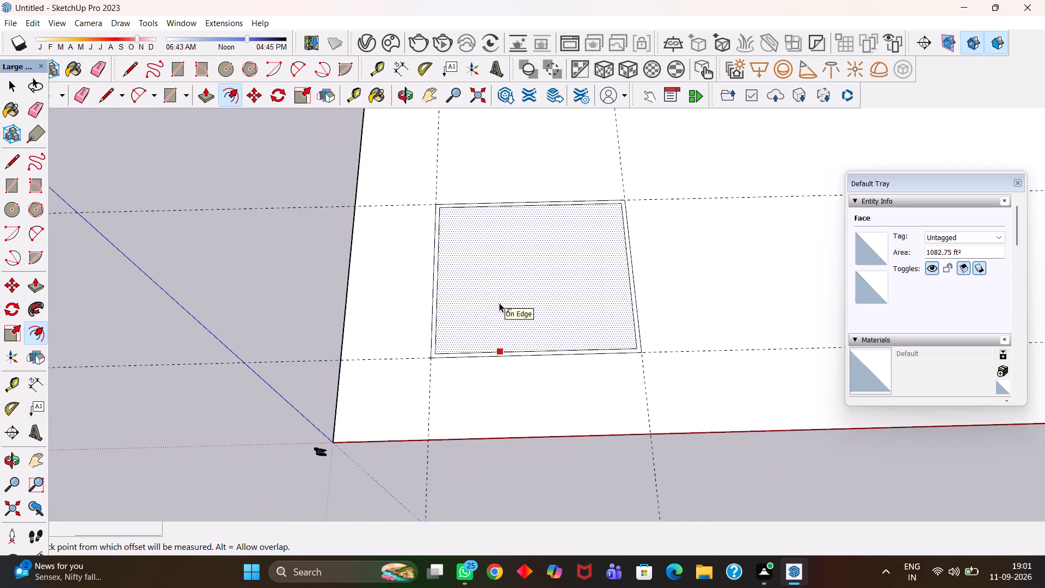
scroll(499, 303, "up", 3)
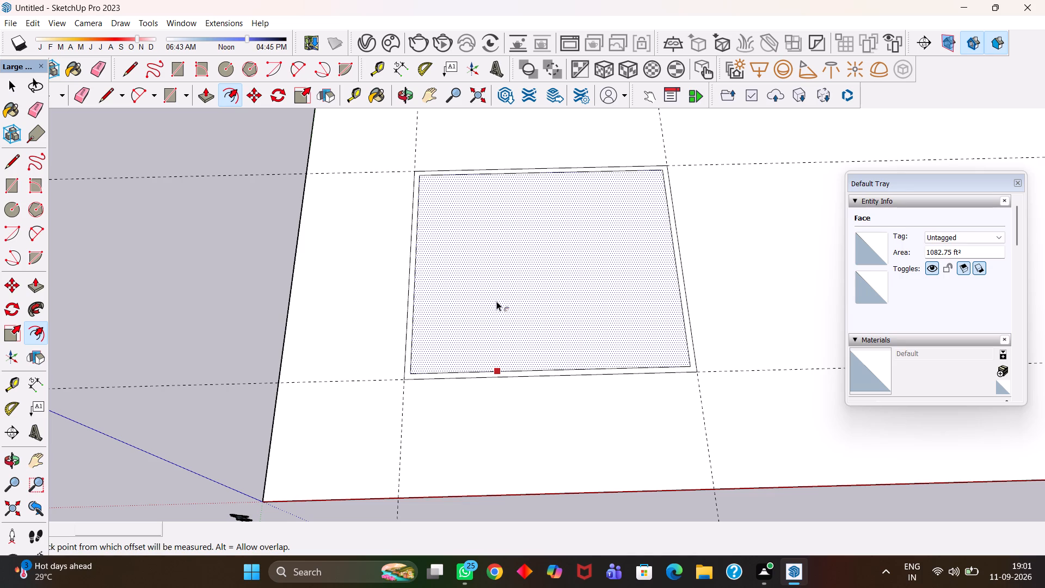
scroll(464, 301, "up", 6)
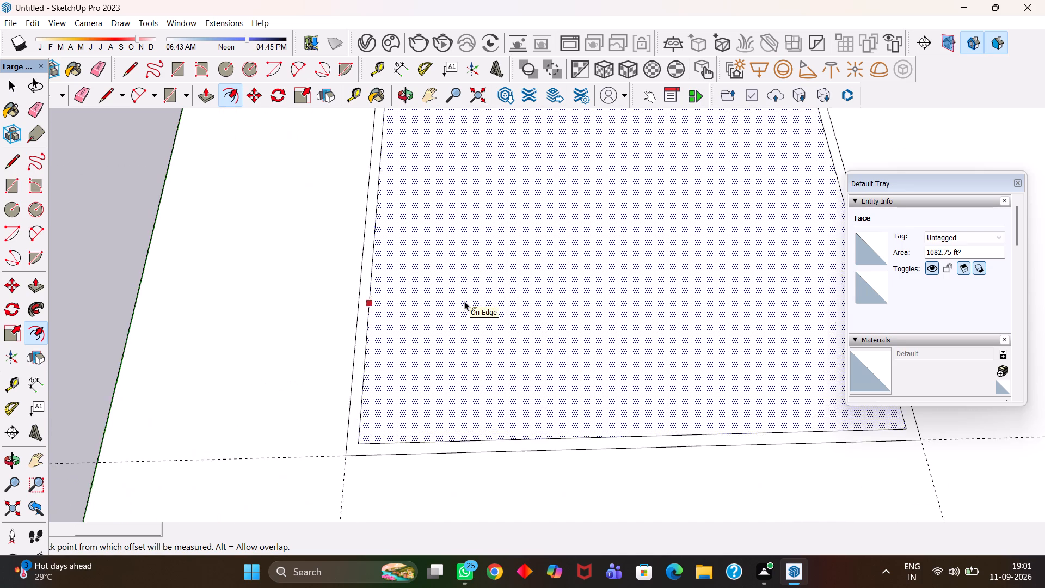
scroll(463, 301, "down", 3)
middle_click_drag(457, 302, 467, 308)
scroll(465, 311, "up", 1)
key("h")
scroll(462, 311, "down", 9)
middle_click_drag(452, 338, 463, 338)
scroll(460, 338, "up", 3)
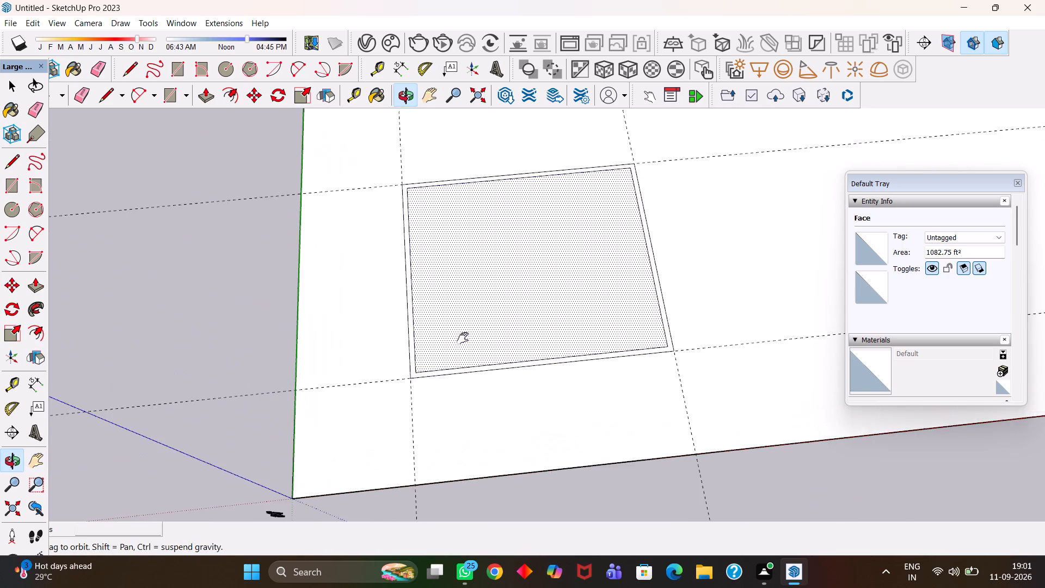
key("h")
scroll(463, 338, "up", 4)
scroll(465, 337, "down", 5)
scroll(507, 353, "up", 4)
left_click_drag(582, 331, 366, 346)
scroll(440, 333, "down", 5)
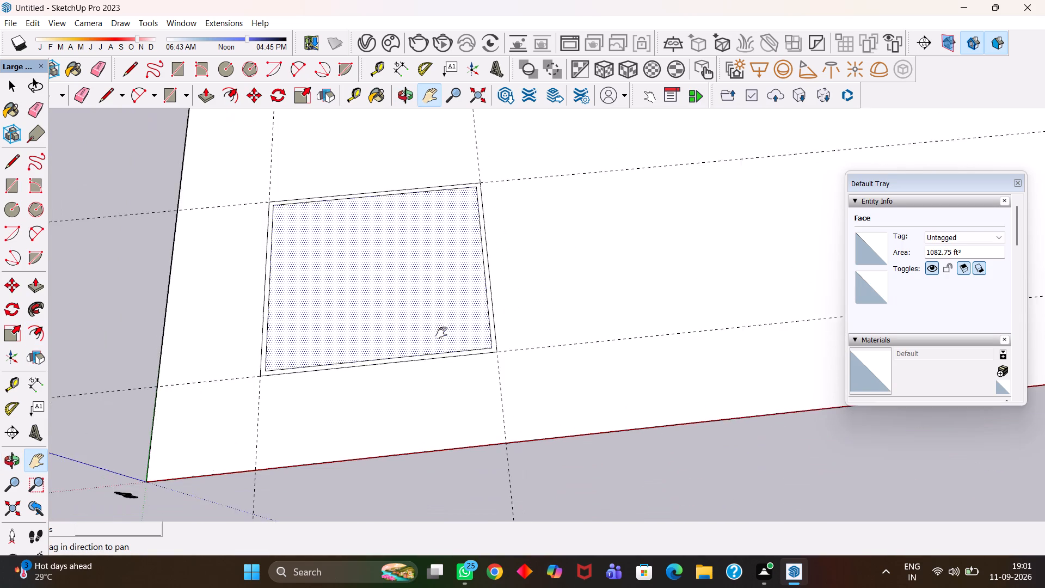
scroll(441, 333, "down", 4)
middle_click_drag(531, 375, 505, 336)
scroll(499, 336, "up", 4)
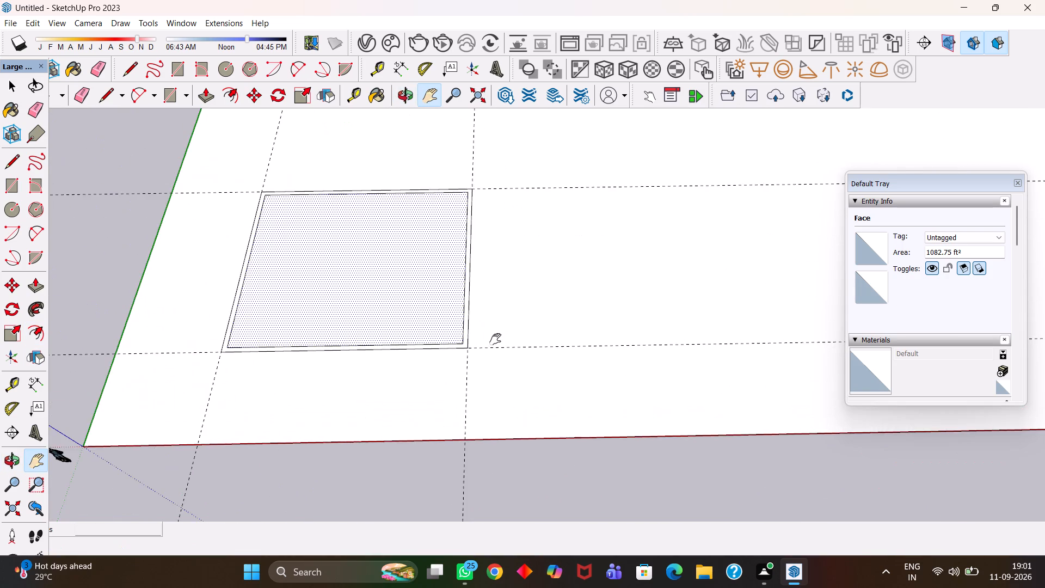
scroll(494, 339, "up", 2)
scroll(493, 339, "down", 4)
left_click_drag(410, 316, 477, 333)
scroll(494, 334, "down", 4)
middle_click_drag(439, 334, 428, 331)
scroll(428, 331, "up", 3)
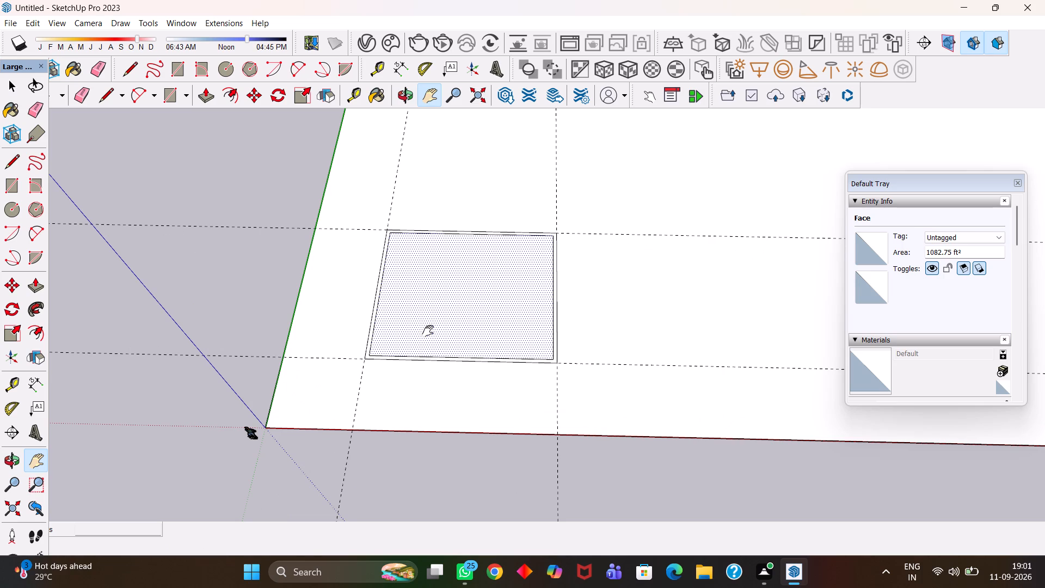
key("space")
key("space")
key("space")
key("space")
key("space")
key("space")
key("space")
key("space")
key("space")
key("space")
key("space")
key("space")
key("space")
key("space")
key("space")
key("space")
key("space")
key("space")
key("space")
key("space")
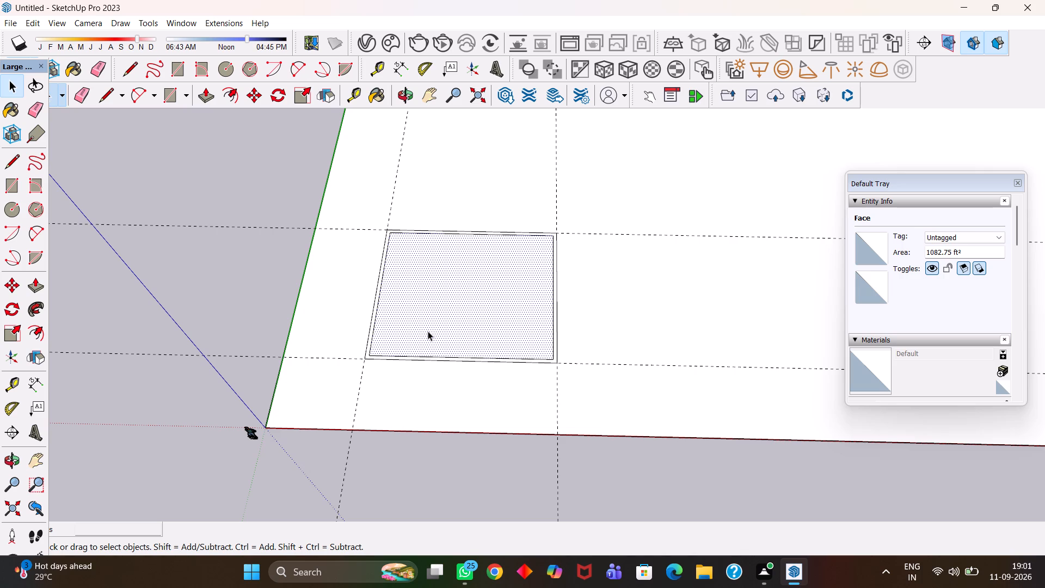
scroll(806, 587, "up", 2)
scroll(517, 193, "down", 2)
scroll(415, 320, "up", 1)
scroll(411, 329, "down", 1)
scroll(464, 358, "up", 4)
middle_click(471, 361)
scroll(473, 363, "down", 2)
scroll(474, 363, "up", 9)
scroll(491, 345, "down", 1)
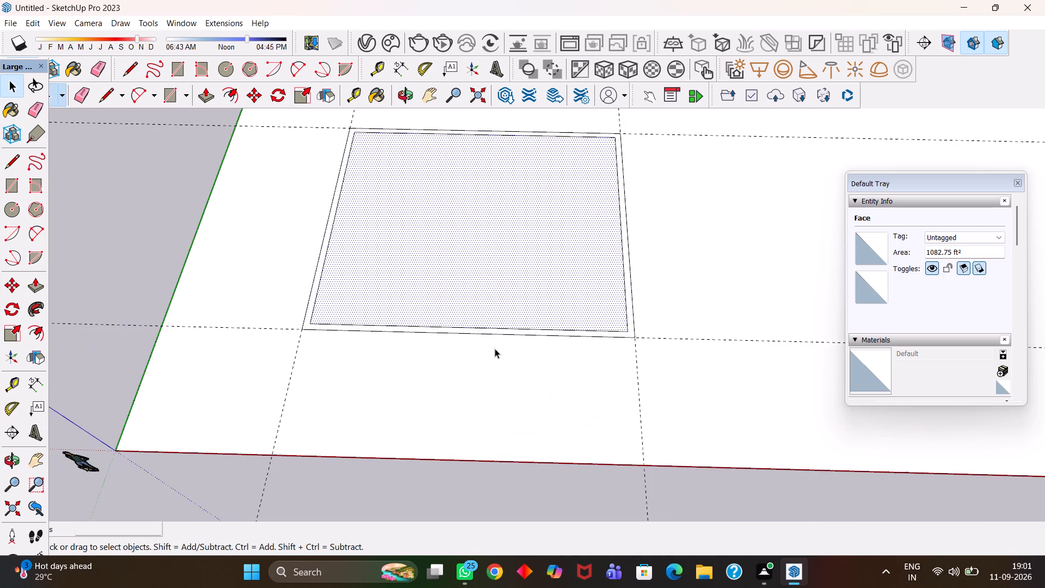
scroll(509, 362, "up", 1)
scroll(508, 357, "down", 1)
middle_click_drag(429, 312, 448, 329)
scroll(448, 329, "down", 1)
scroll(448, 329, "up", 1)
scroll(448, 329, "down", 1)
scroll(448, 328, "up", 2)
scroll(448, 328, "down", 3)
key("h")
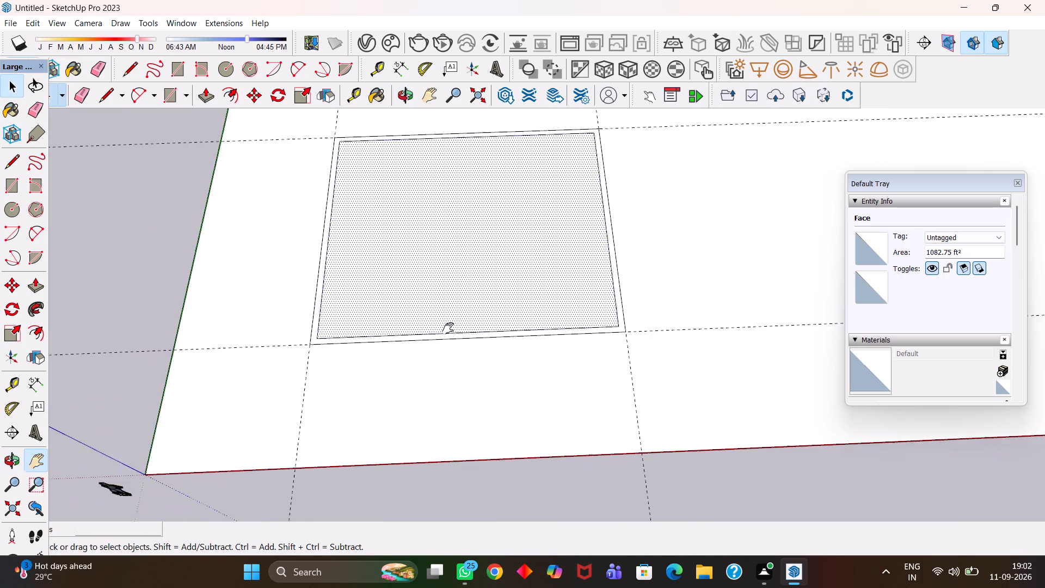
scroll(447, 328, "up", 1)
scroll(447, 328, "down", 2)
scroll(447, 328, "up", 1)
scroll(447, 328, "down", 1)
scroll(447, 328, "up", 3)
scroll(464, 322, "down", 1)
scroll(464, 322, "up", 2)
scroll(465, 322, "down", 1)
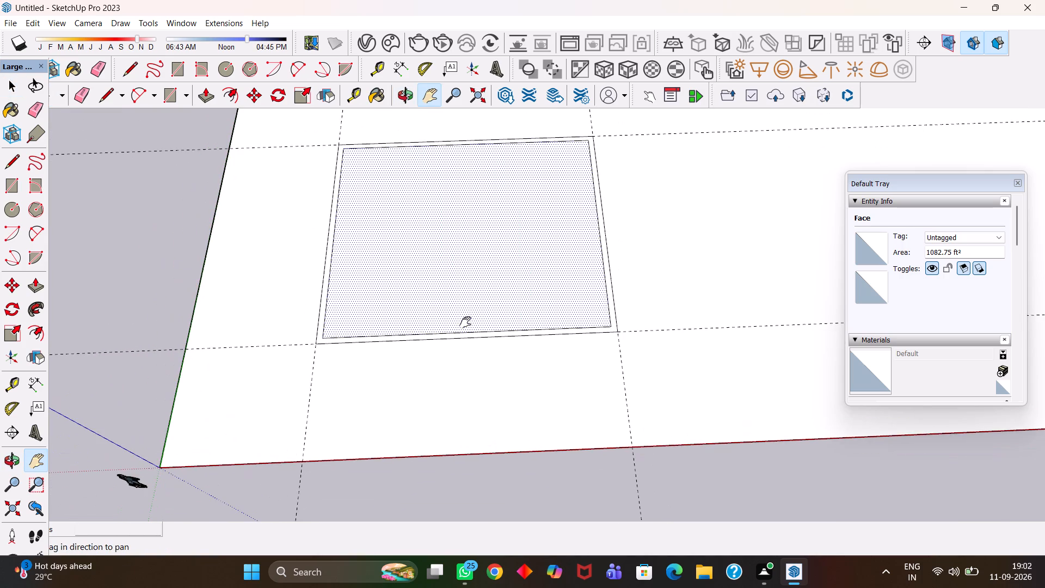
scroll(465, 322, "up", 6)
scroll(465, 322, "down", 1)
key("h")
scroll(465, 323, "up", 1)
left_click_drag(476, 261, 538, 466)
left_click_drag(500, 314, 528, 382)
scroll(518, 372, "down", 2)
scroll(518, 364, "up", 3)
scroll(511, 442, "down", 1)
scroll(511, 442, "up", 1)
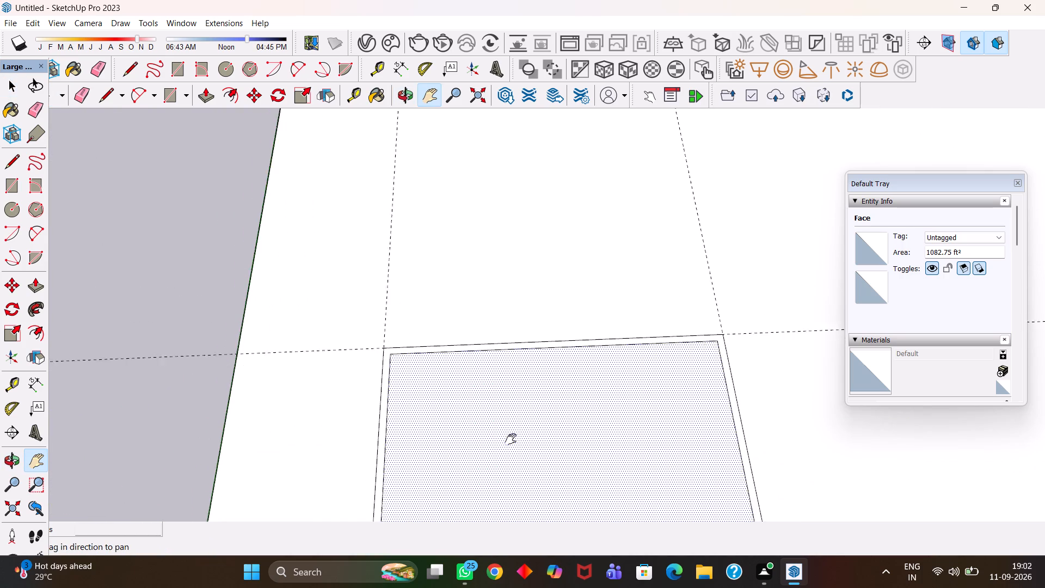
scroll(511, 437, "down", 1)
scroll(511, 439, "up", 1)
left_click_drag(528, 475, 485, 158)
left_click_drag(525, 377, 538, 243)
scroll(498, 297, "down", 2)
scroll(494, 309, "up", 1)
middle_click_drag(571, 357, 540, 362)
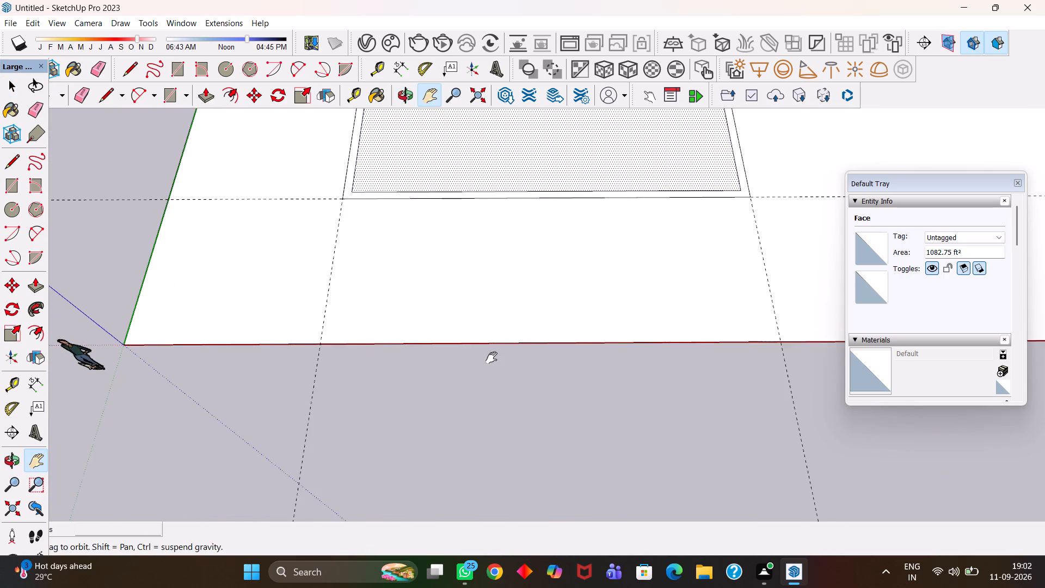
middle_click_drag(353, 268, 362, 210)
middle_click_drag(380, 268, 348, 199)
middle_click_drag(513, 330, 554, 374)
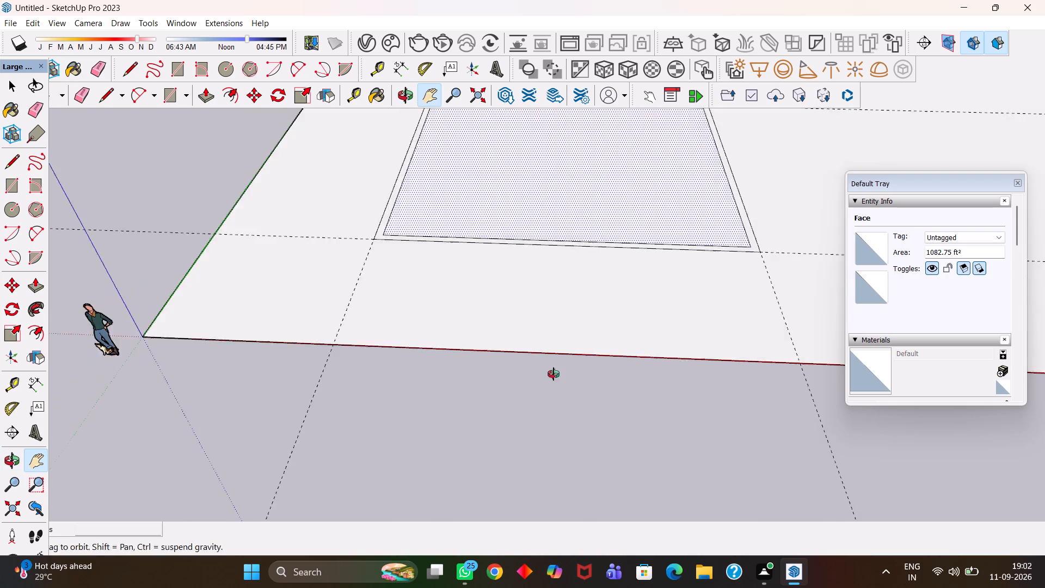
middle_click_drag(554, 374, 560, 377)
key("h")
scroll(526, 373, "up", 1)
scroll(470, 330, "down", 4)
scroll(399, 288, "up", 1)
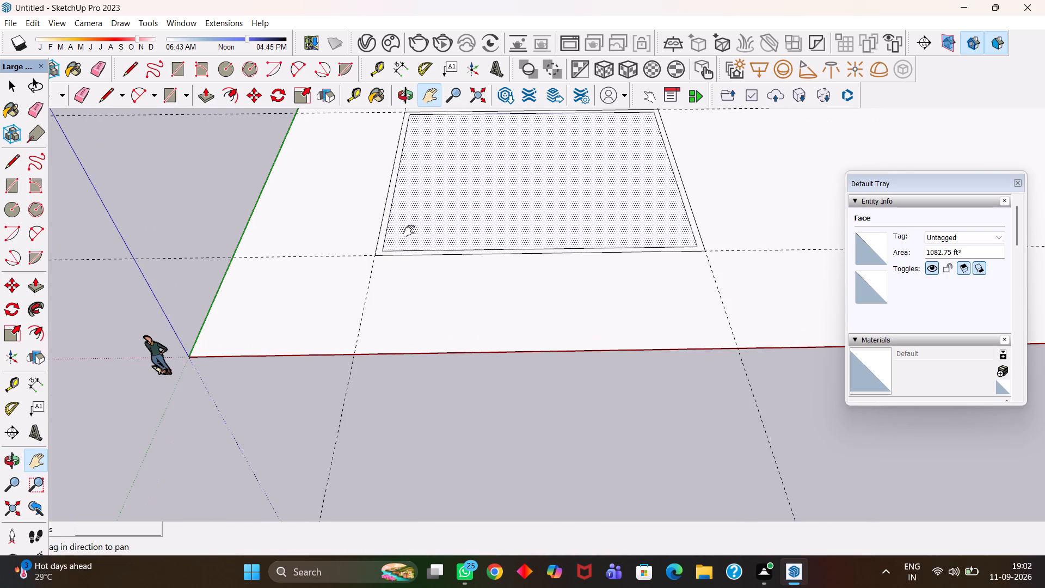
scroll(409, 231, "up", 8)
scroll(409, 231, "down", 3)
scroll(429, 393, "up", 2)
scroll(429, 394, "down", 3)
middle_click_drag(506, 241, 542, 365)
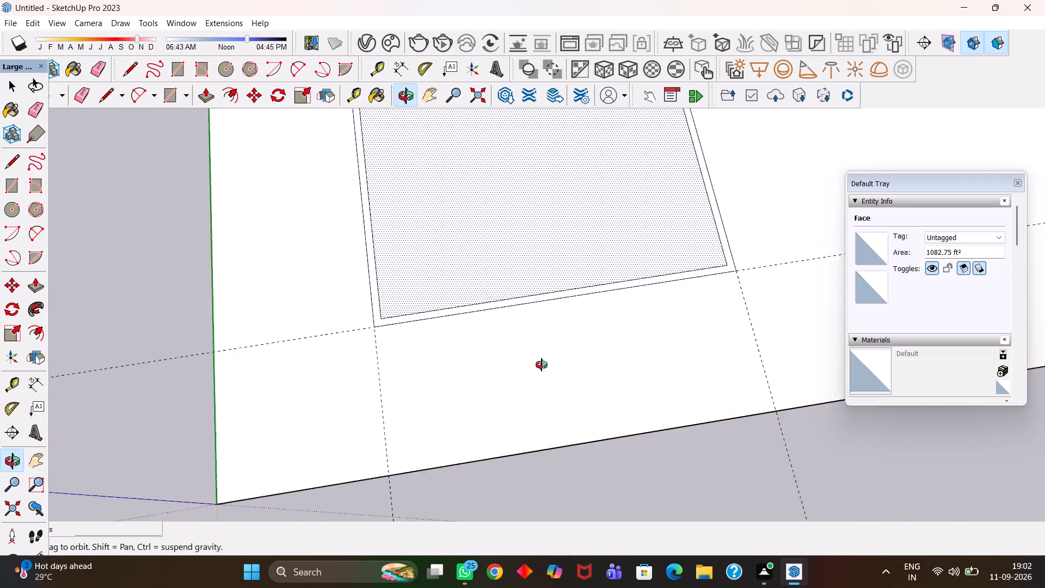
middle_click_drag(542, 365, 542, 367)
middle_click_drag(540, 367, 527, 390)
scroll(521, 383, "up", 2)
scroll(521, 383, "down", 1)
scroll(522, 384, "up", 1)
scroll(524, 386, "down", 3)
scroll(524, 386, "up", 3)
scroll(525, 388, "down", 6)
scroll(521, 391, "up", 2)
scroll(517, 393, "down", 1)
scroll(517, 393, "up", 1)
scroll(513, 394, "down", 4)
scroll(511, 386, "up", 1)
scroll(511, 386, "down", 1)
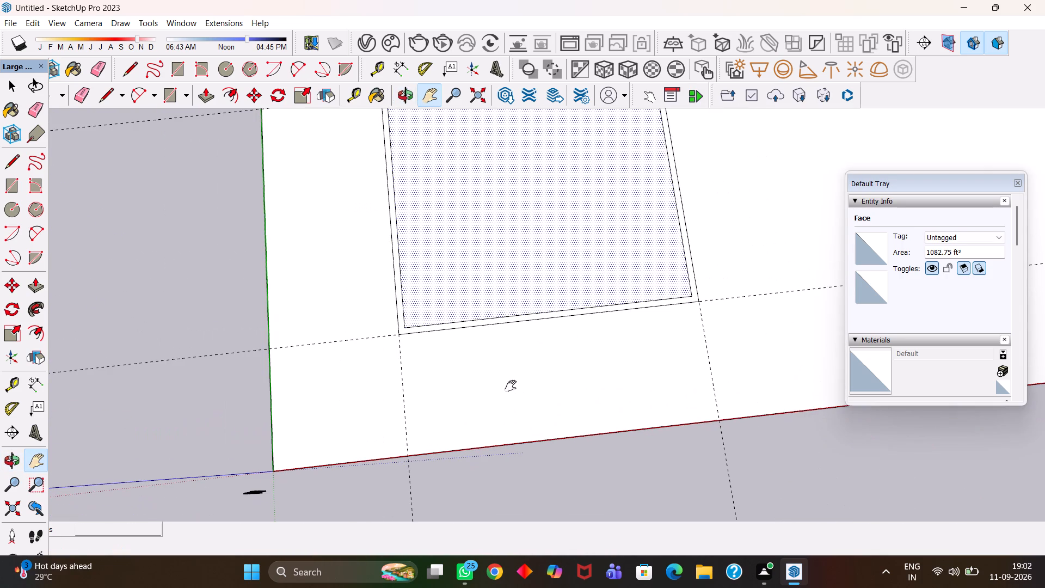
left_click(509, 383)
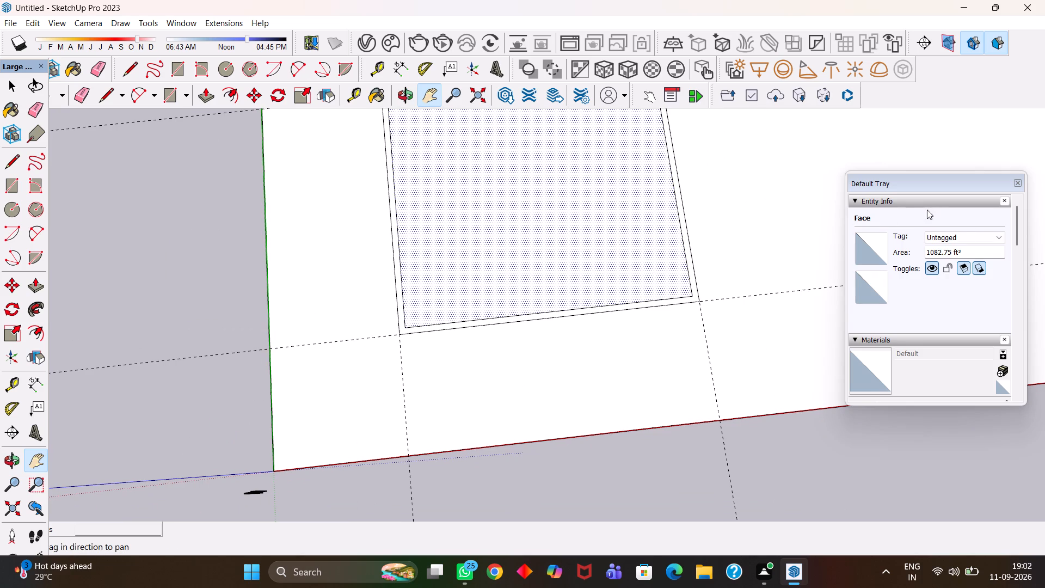
Close the Default Tray to clear the drawing area.
left_click_drag(1017, 170, 1020, 180)
left_click(1018, 192)
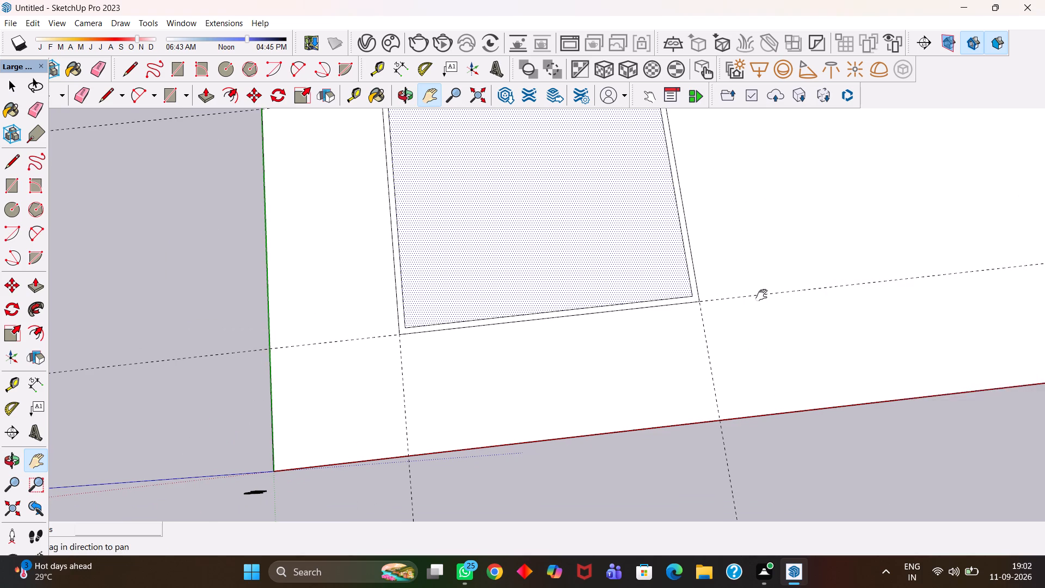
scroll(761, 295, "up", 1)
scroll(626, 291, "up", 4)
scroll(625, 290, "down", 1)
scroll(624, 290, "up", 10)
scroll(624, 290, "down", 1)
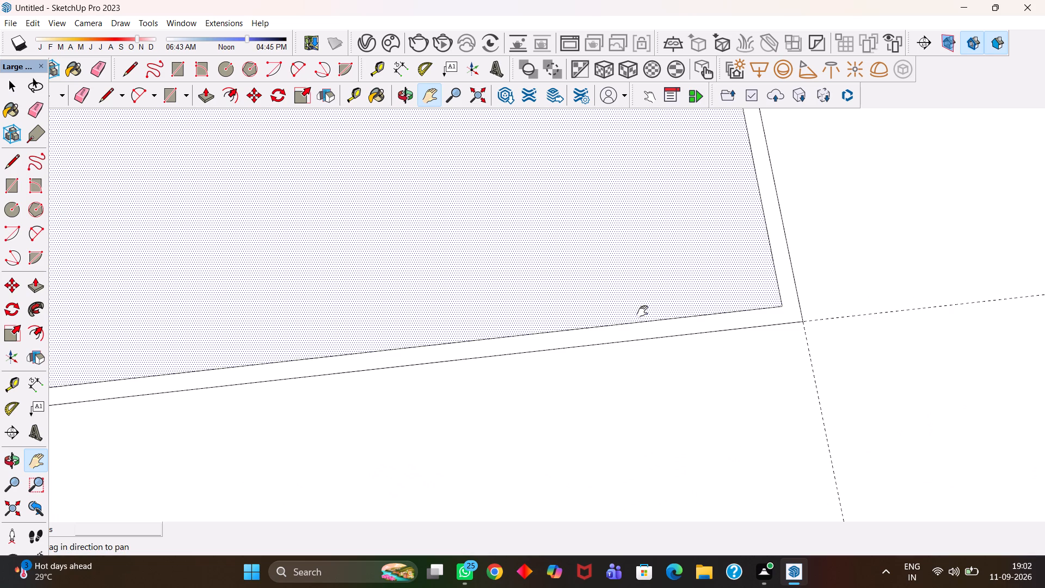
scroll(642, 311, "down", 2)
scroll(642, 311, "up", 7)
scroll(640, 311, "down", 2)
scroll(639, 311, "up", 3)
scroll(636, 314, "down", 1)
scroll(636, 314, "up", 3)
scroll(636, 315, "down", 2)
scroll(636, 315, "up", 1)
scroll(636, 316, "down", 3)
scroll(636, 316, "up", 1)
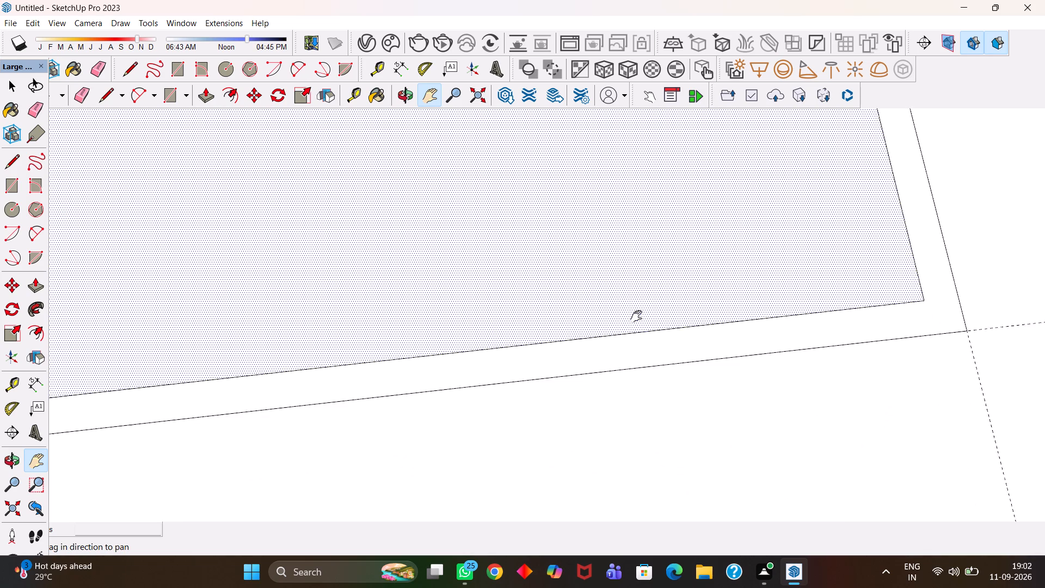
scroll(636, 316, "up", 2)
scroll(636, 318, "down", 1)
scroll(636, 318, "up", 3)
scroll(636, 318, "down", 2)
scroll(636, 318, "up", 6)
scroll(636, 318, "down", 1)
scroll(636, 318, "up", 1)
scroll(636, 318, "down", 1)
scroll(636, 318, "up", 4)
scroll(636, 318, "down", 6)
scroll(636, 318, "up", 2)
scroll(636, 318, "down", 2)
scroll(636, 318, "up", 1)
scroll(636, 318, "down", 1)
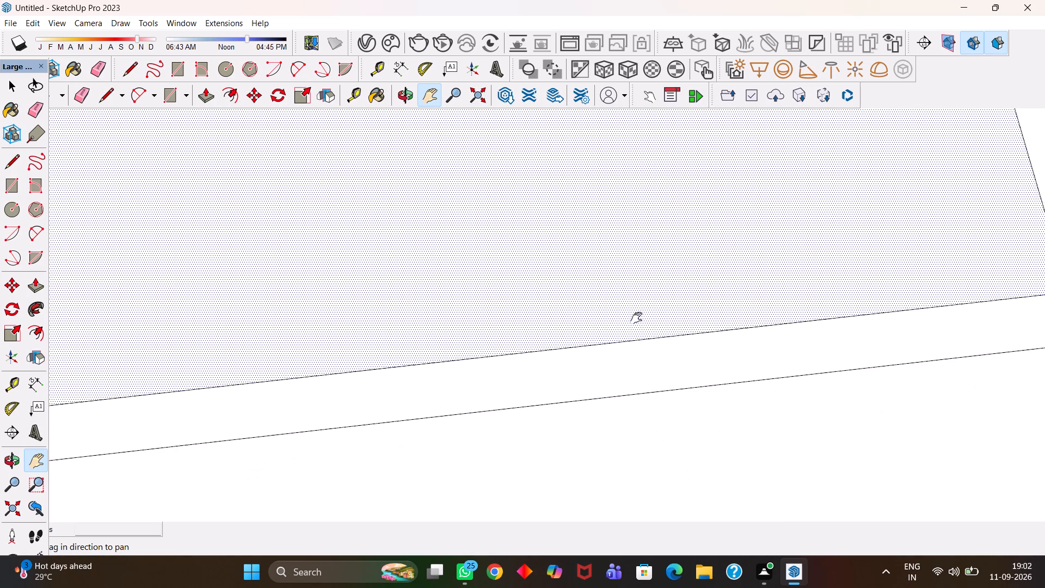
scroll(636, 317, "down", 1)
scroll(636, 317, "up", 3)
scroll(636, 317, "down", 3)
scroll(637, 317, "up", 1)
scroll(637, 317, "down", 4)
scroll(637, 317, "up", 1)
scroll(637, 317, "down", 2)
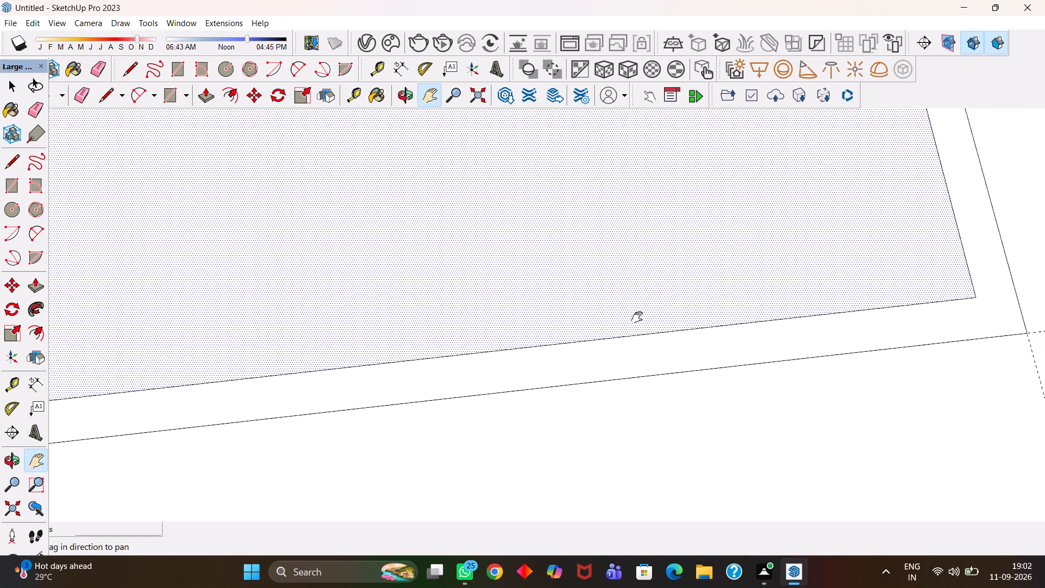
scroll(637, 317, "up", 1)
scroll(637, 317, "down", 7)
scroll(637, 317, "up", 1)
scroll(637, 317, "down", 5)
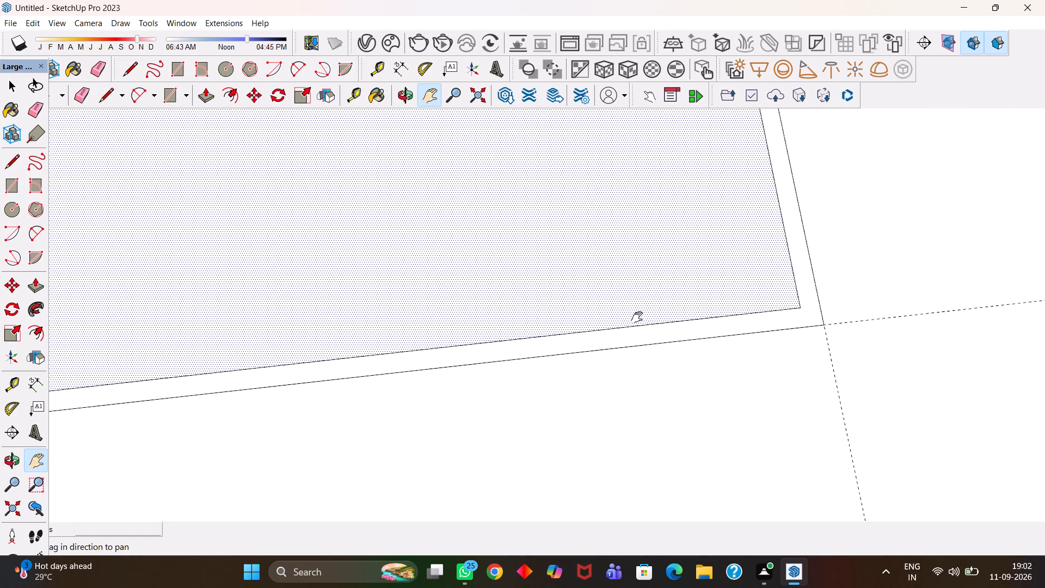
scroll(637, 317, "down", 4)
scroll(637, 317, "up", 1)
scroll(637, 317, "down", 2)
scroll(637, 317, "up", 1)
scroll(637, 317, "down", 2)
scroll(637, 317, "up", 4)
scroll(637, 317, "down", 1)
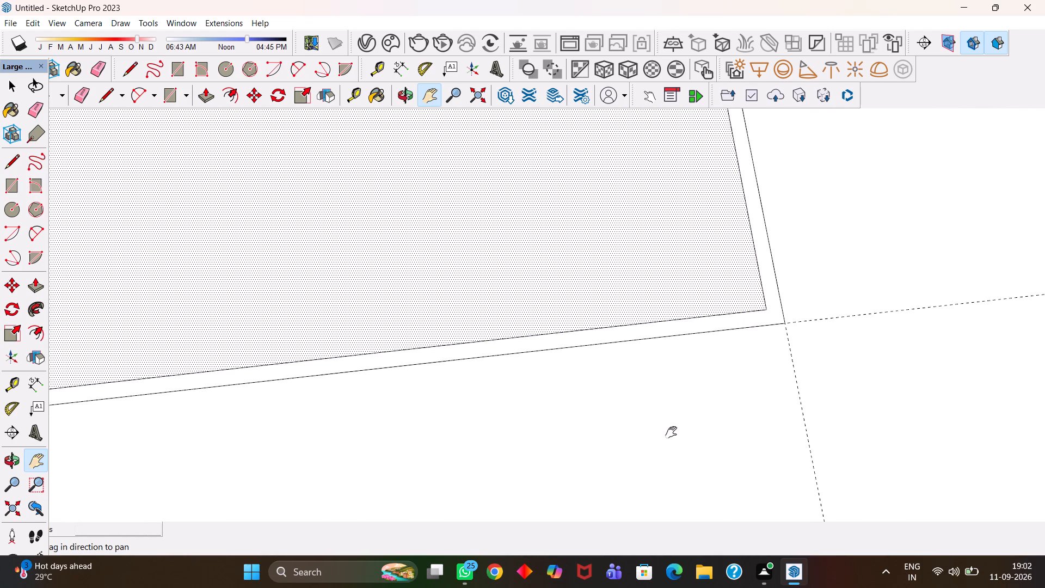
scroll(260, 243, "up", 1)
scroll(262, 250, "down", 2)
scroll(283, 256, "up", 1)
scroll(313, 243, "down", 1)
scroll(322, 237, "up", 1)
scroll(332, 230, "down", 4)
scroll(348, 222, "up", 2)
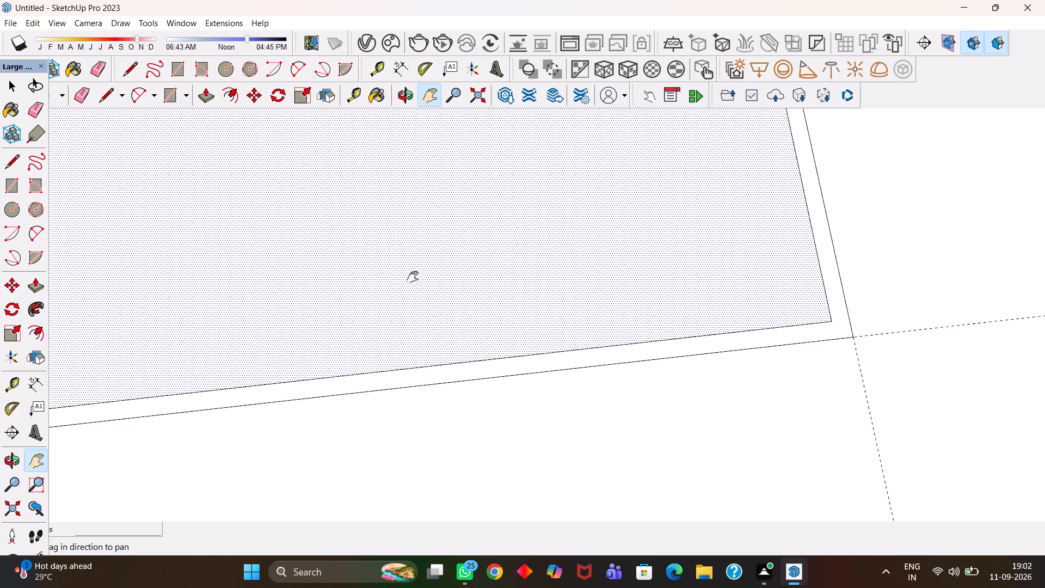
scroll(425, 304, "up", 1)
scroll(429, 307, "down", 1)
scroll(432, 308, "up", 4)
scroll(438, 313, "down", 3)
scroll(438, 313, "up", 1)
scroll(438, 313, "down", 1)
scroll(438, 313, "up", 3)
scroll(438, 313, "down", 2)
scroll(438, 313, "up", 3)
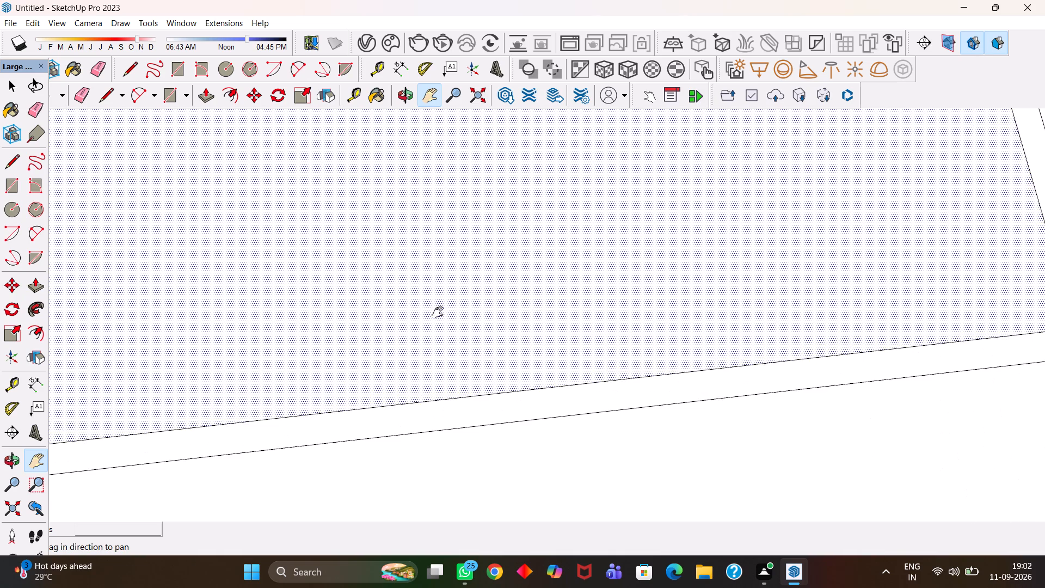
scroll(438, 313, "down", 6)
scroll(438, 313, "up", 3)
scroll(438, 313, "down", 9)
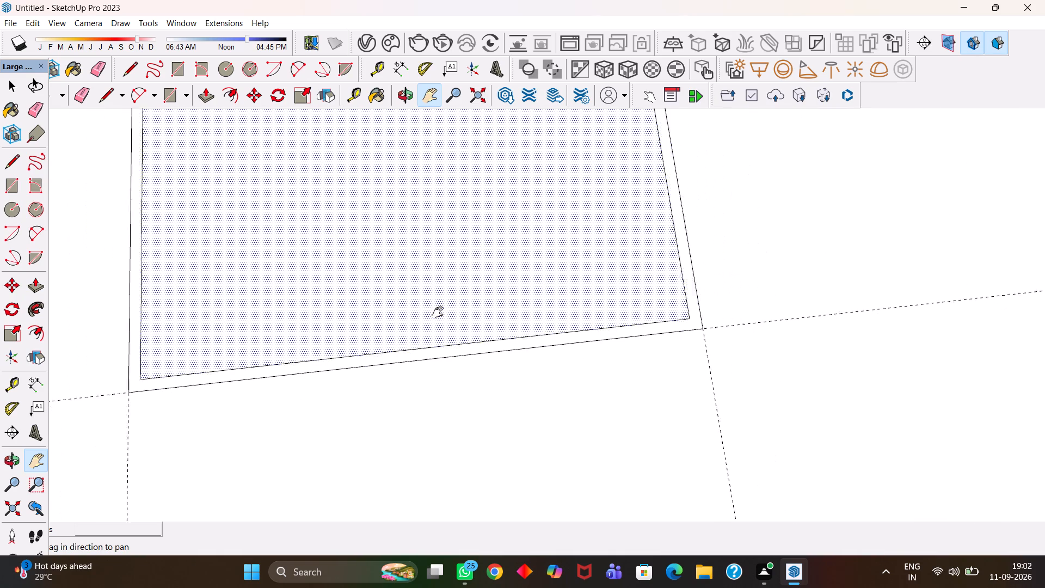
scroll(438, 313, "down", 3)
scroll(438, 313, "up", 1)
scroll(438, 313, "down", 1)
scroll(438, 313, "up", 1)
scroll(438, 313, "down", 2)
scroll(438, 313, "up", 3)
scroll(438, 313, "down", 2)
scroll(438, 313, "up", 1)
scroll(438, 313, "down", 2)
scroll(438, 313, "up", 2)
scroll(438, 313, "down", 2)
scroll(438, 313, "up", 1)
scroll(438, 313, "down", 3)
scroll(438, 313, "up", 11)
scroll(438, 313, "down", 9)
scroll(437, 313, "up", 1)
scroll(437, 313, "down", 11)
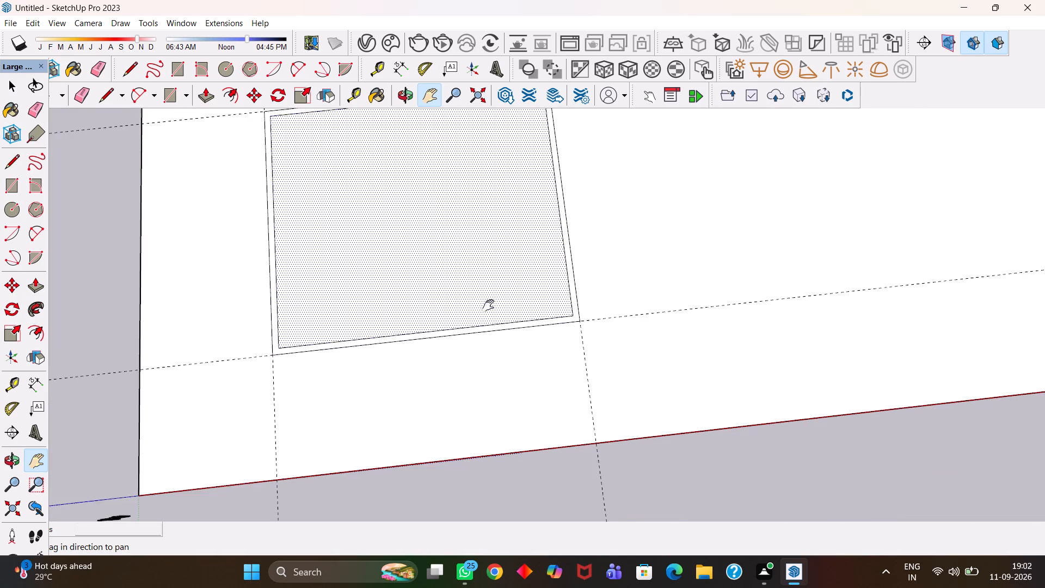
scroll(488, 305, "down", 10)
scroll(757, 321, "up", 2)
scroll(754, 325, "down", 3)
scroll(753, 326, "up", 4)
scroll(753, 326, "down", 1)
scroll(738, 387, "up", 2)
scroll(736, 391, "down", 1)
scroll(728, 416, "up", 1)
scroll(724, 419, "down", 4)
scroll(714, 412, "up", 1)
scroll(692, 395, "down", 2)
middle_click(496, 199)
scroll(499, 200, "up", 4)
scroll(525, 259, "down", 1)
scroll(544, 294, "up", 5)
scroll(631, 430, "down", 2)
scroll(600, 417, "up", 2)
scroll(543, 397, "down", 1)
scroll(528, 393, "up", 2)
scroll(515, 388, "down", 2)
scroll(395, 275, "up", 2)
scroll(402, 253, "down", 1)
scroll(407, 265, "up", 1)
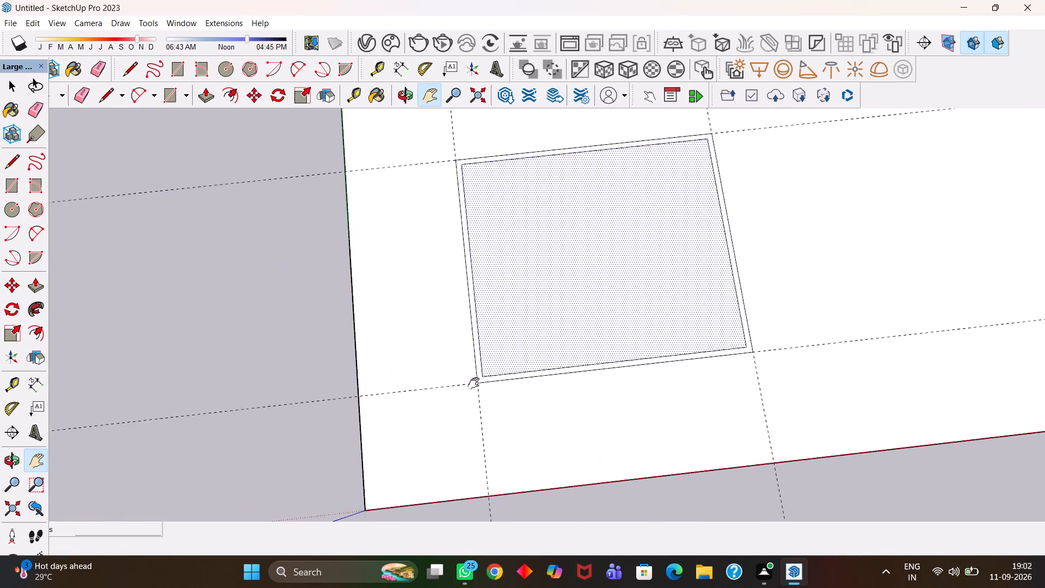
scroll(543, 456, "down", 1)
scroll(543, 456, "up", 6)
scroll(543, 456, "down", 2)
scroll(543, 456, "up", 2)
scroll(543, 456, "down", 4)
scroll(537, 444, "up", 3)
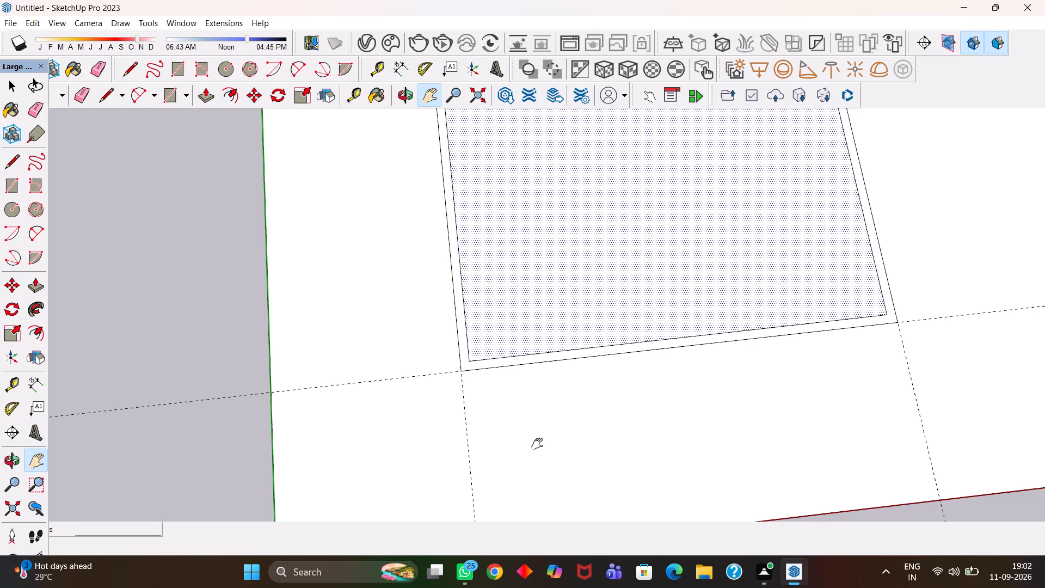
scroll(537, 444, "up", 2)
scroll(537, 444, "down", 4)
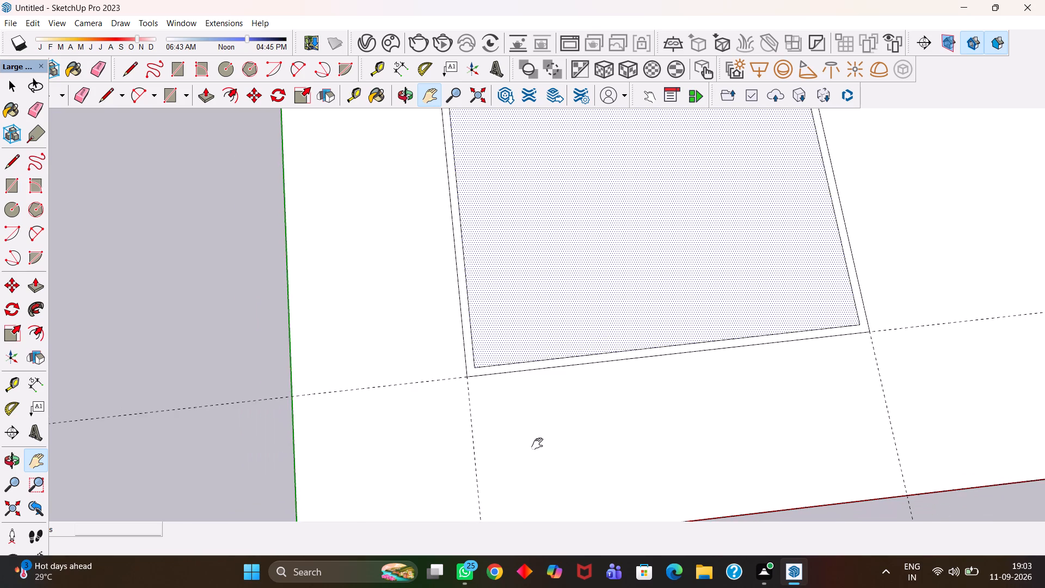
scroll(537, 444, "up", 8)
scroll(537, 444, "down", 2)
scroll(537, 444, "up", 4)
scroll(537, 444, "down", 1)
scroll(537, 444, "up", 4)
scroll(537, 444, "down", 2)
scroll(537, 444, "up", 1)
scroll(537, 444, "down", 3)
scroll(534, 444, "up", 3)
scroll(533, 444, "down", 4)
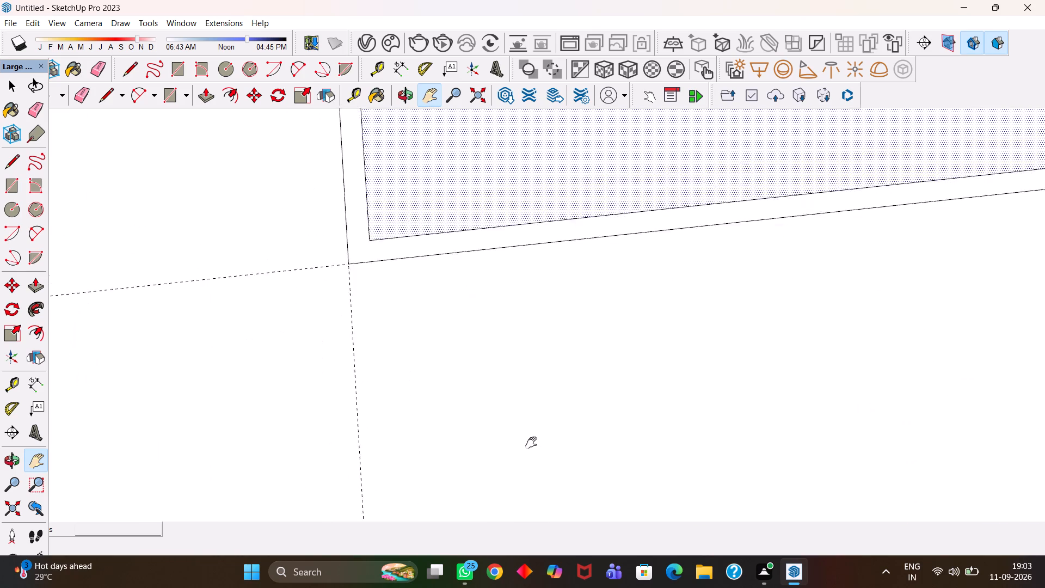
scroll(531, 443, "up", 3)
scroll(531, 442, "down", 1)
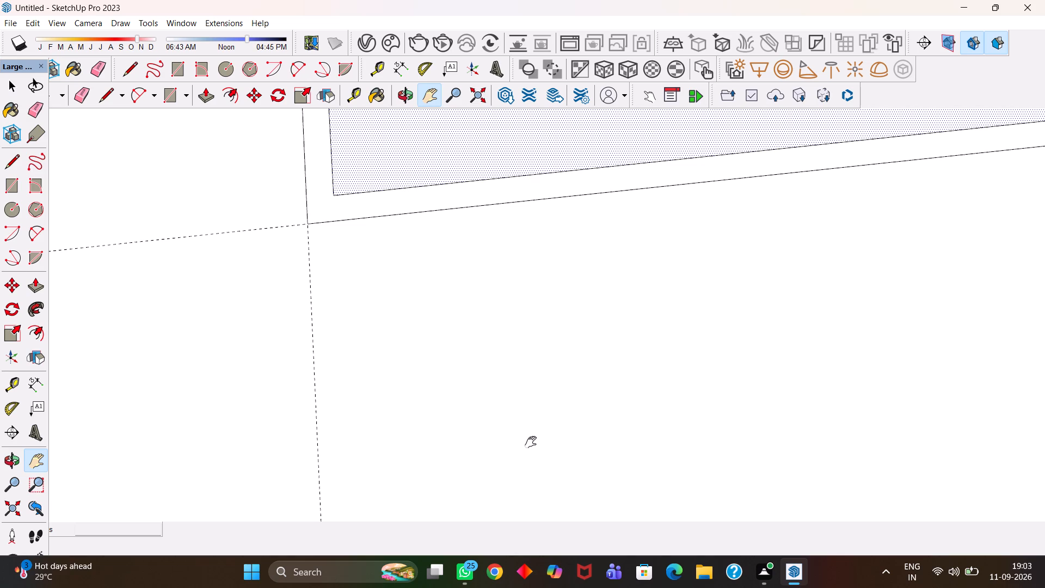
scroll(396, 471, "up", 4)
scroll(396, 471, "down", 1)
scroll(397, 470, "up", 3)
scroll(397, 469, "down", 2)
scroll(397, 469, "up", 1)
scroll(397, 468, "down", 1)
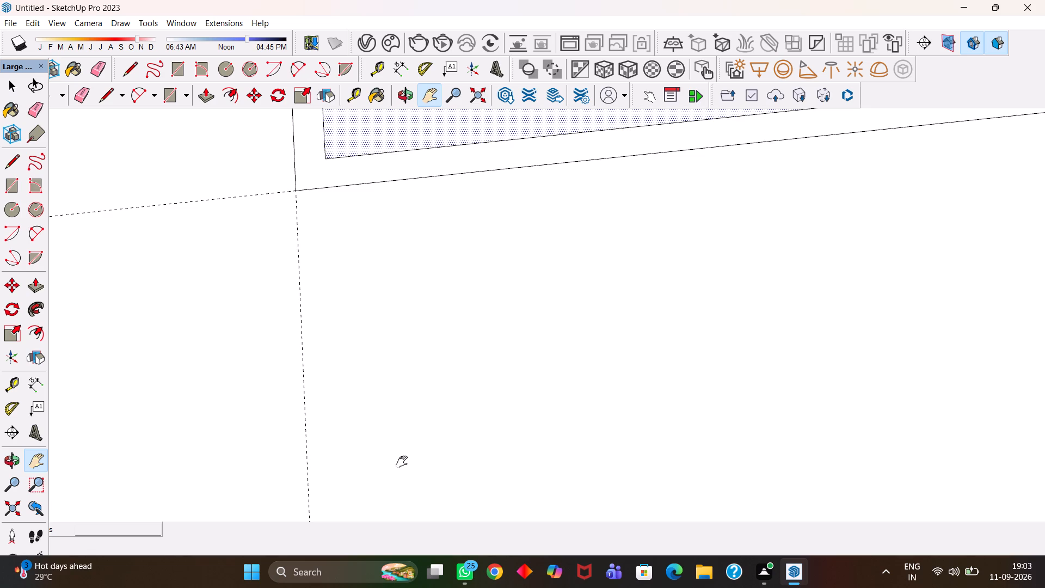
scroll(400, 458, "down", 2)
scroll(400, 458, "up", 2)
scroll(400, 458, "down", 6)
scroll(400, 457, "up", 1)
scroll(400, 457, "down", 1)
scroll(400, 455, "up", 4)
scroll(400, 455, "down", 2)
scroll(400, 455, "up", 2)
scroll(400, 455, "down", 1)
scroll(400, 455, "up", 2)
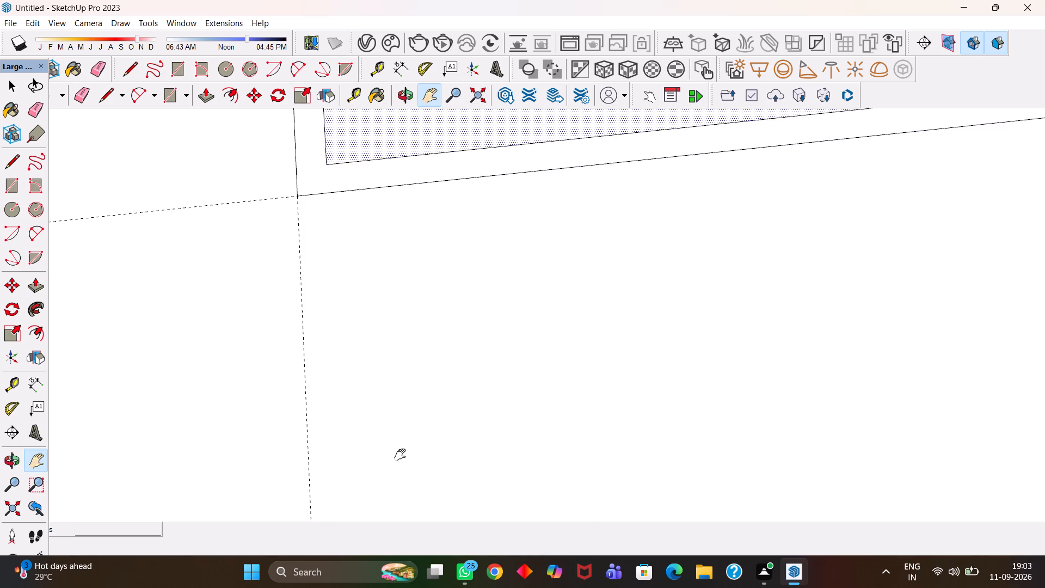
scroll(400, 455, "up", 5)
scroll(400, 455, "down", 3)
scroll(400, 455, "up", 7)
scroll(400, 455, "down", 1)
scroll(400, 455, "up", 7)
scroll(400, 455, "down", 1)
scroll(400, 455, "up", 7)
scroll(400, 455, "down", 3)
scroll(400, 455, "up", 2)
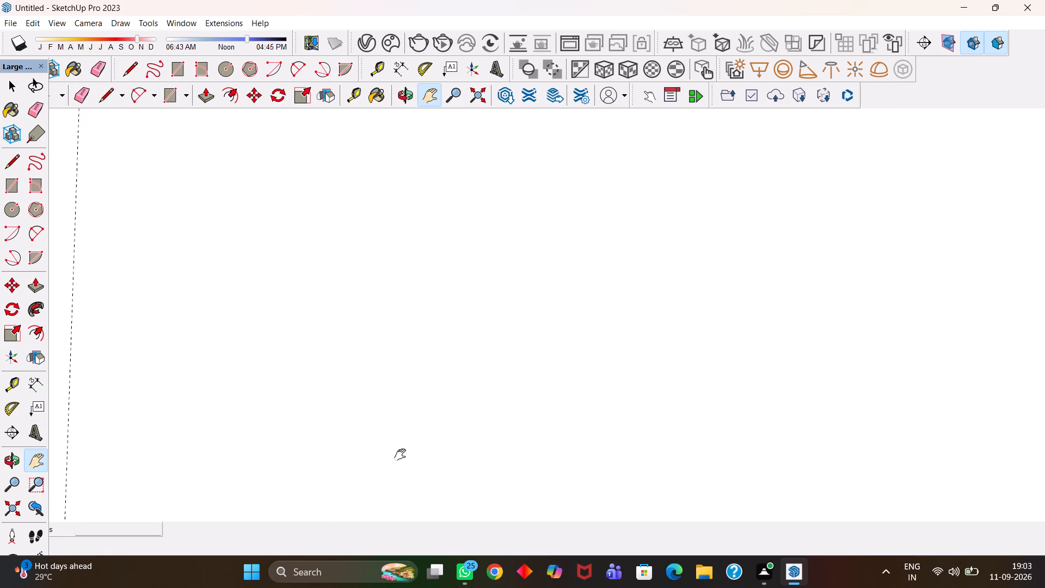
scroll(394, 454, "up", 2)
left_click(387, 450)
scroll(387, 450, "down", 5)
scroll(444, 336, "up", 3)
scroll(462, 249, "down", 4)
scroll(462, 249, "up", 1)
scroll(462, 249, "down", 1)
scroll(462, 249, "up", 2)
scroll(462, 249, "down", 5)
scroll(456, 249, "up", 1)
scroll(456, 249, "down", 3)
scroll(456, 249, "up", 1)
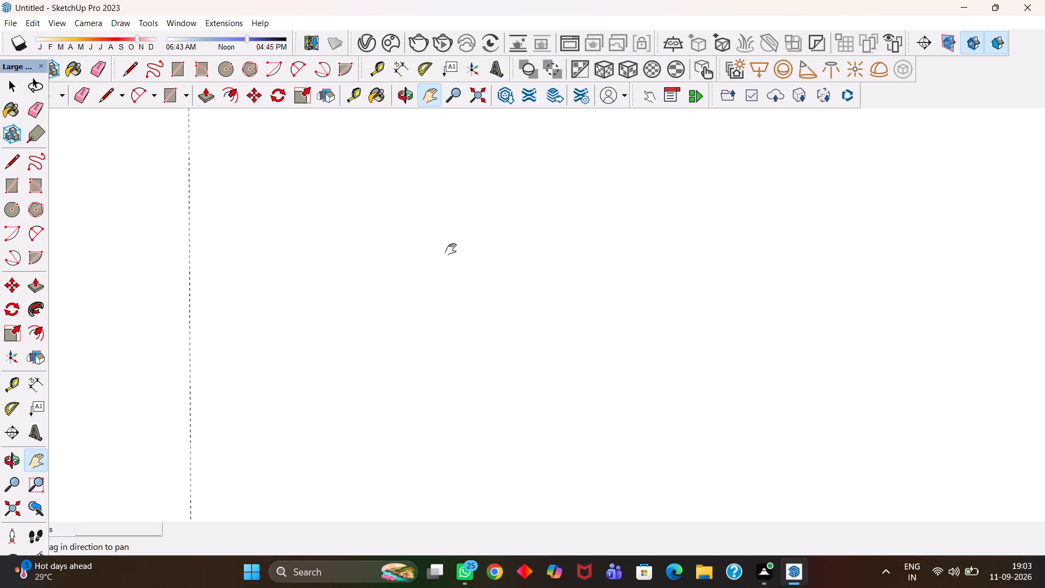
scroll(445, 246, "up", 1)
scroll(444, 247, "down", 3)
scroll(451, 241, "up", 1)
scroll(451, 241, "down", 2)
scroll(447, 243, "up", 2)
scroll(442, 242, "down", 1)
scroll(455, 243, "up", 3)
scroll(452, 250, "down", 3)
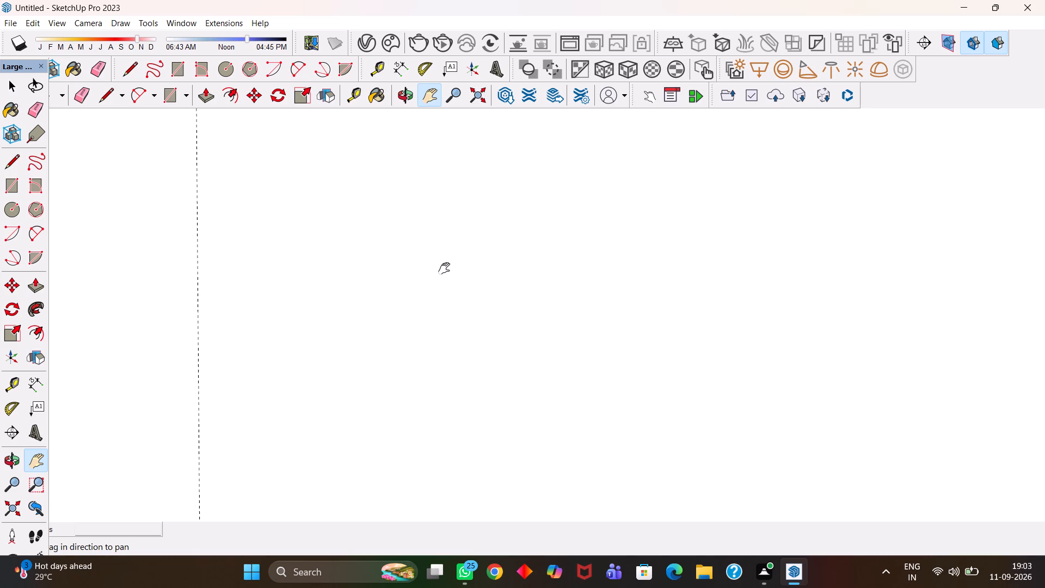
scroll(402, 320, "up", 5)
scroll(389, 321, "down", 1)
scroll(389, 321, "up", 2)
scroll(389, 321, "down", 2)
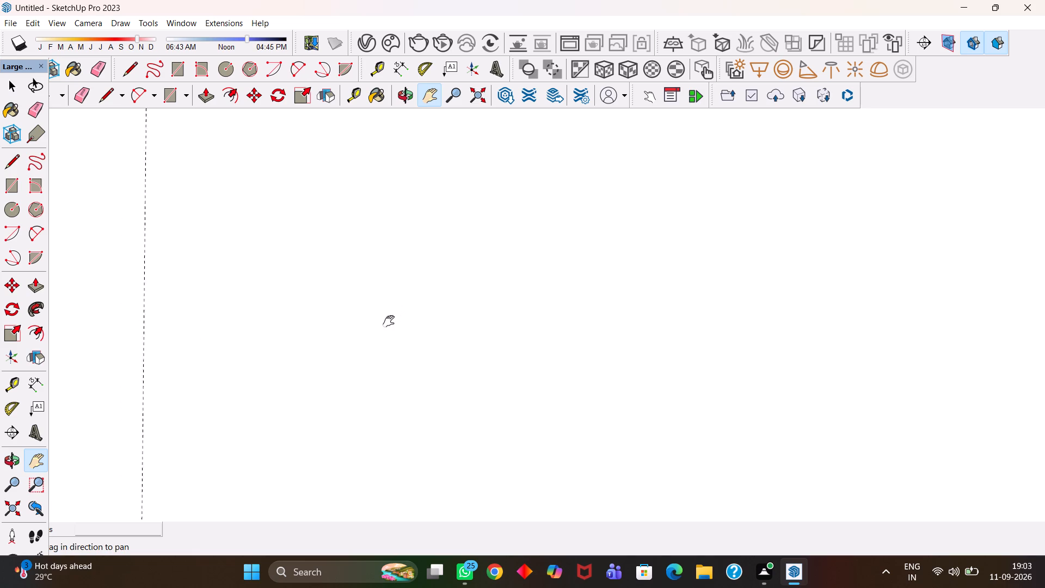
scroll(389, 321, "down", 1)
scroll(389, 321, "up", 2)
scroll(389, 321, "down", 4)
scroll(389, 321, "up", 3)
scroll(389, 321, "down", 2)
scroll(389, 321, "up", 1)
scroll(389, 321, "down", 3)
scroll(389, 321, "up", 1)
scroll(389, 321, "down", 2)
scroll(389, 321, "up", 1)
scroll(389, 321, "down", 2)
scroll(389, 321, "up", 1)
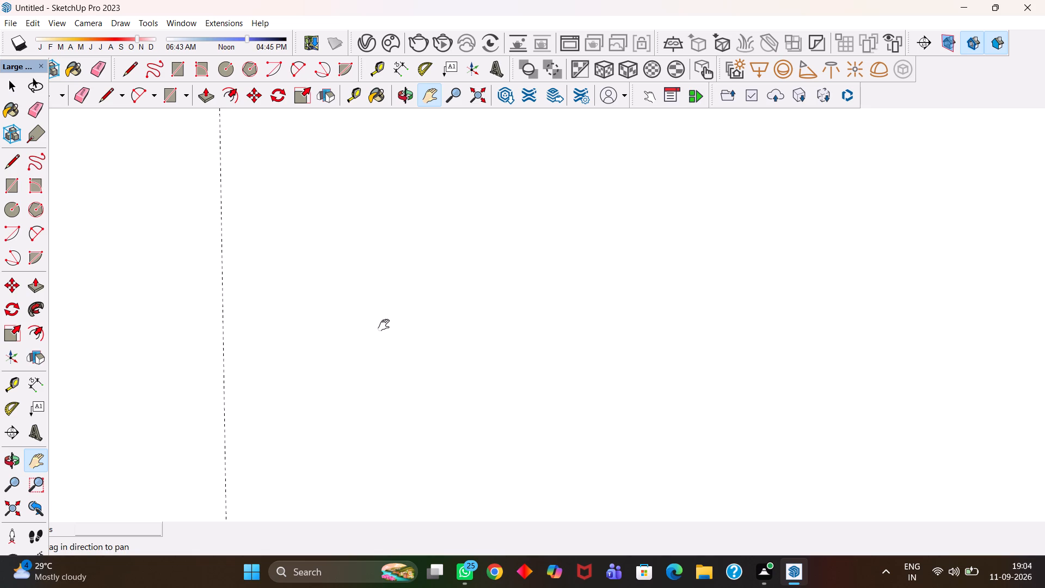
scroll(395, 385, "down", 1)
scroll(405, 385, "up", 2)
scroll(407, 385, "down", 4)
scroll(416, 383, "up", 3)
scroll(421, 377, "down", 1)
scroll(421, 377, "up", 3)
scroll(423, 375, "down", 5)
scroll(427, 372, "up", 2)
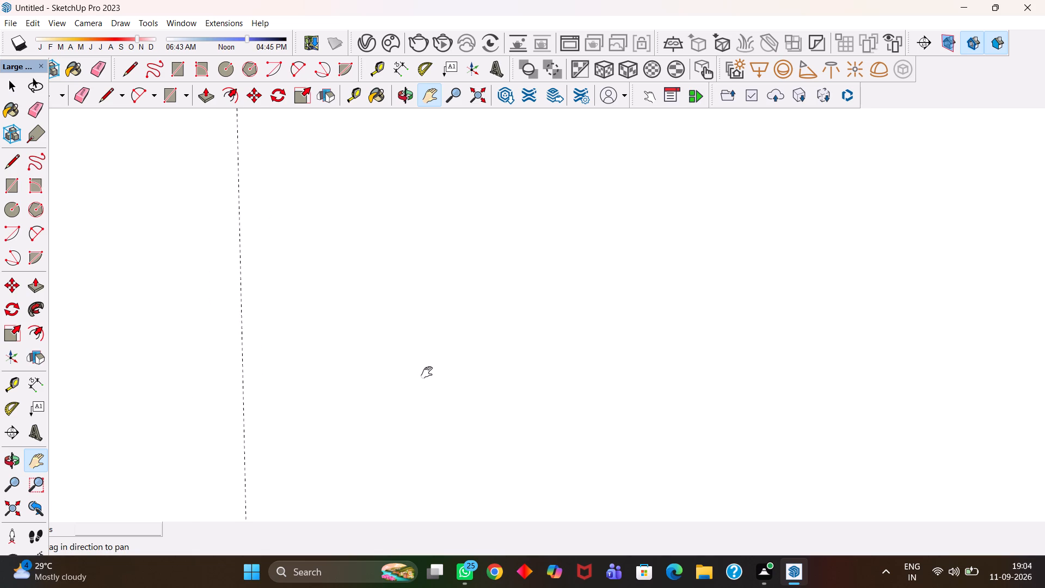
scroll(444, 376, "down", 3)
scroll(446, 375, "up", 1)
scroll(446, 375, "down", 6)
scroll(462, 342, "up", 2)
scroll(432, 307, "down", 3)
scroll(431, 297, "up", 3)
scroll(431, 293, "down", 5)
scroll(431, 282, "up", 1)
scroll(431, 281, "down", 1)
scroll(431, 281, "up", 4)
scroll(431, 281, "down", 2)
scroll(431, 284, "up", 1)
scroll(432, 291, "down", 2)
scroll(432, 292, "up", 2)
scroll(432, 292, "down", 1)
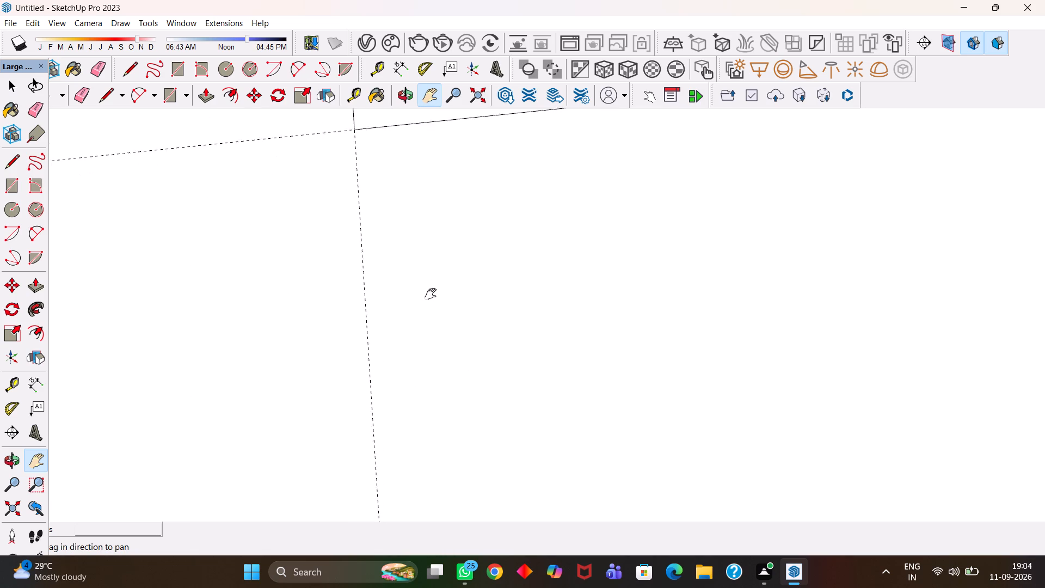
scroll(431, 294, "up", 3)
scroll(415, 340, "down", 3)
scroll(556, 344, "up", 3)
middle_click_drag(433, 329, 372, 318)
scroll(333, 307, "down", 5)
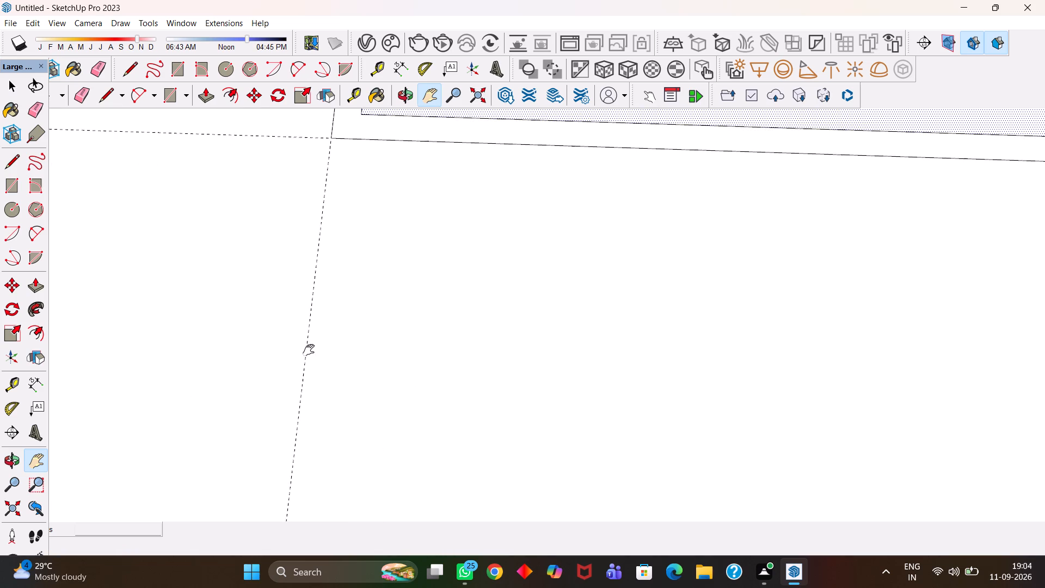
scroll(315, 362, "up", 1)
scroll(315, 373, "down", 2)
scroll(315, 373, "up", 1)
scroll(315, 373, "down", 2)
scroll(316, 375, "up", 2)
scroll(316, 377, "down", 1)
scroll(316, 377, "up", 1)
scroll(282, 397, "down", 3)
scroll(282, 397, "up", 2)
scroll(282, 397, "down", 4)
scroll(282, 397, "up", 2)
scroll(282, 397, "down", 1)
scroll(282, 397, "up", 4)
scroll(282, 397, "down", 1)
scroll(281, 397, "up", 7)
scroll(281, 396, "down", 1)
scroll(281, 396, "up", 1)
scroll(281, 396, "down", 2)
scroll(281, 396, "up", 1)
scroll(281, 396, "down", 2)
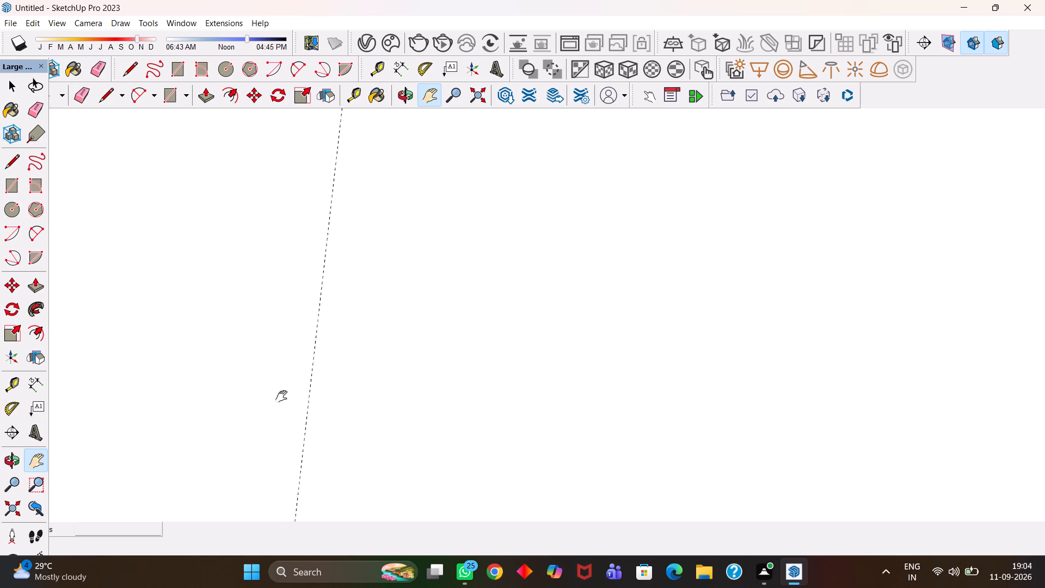
Examine the footprint's inner and outer wall outlines along its edges and corners.
scroll(281, 396, "up", 1)
key("h")
scroll(281, 396, "down", 3)
scroll(283, 398, "up", 3)
left_click_drag(494, 283, 407, 474)
left_click_drag(523, 218, 465, 488)
left_click_drag(505, 228, 442, 420)
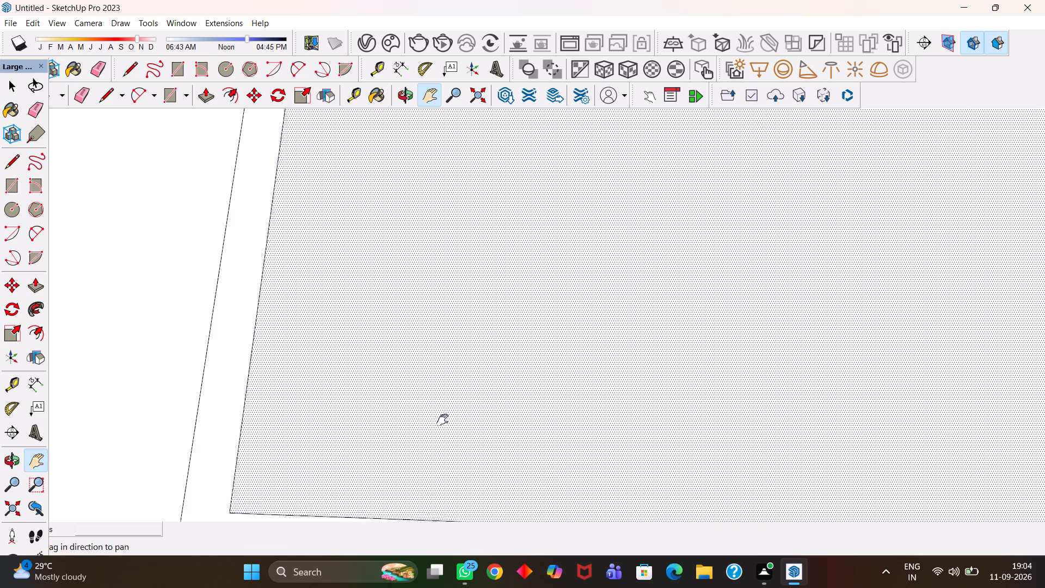
left_click_drag(442, 420, 433, 432)
scroll(420, 406, "down", 1)
scroll(420, 406, "up", 1)
left_click_drag(392, 295, 416, 518)
left_click_drag(390, 270, 404, 412)
scroll(402, 392, "down", 4)
scroll(402, 392, "up", 2)
scroll(402, 392, "down", 1)
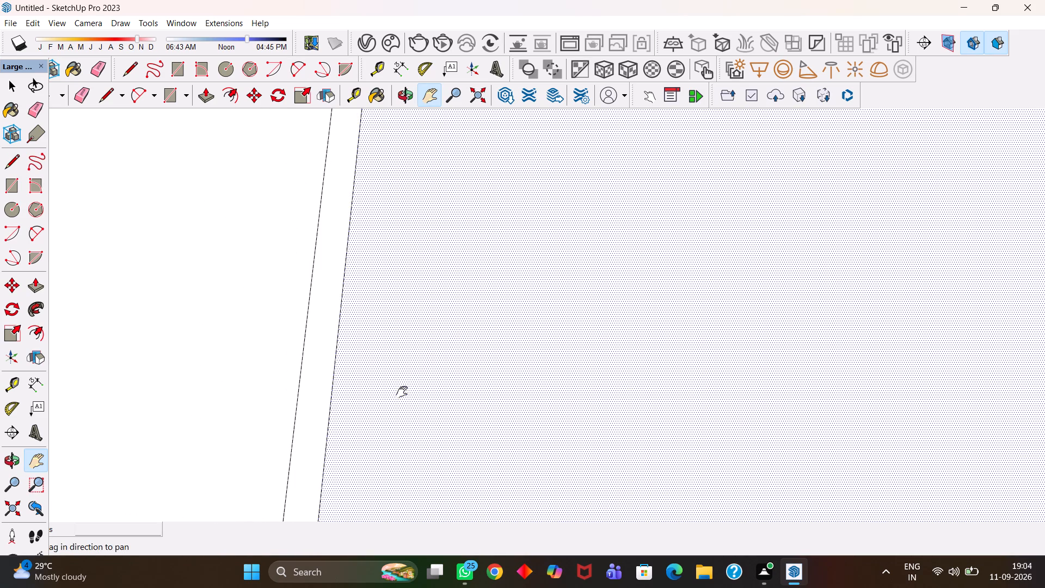
scroll(402, 392, "down", 2)
scroll(402, 392, "up", 1)
scroll(402, 392, "down", 5)
scroll(403, 392, "up", 2)
scroll(570, 433, "down", 3)
scroll(570, 433, "up", 7)
middle_click_drag(567, 433, 529, 420)
middle_click_drag(522, 415, 490, 389)
scroll(475, 376, "down", 2, "alt")
scroll(583, 400, "up", 1, "alt")
left_click_drag(601, 403, 512, 355, "alt")
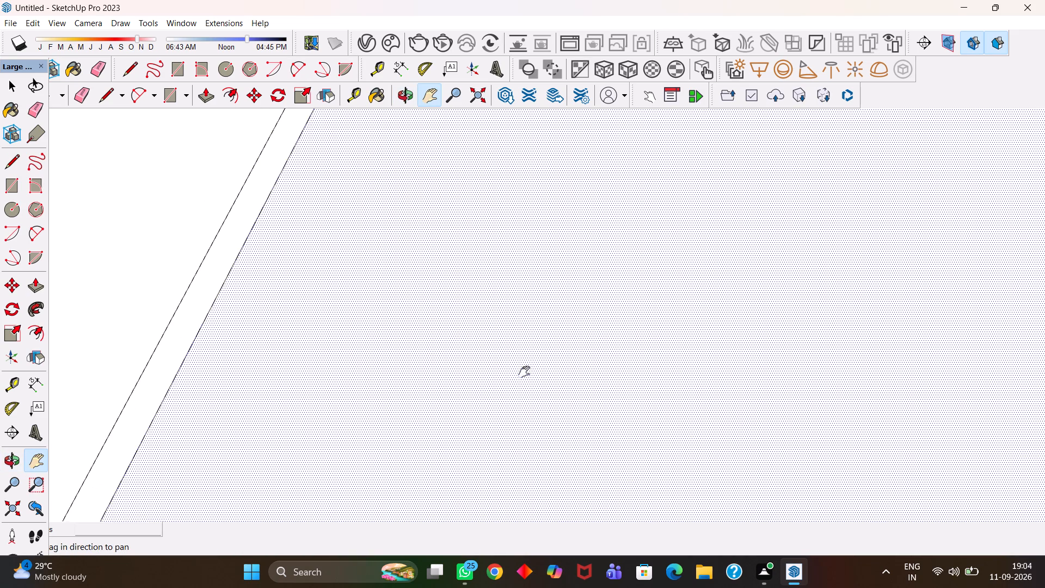
scroll(525, 376, "down", 1, "alt")
scroll(525, 377, "up", 1, "alt")
scroll(525, 378, "down", 3, "alt")
scroll(525, 379, "up", 2, "alt")
middle_click_drag(602, 403, 507, 258, "alt")
scroll(507, 259, "down", 1)
scroll(507, 259, "up", 1)
scroll(507, 260, "down", 3)
scroll(504, 264, "up", 1)
scroll(466, 280, "down", 1)
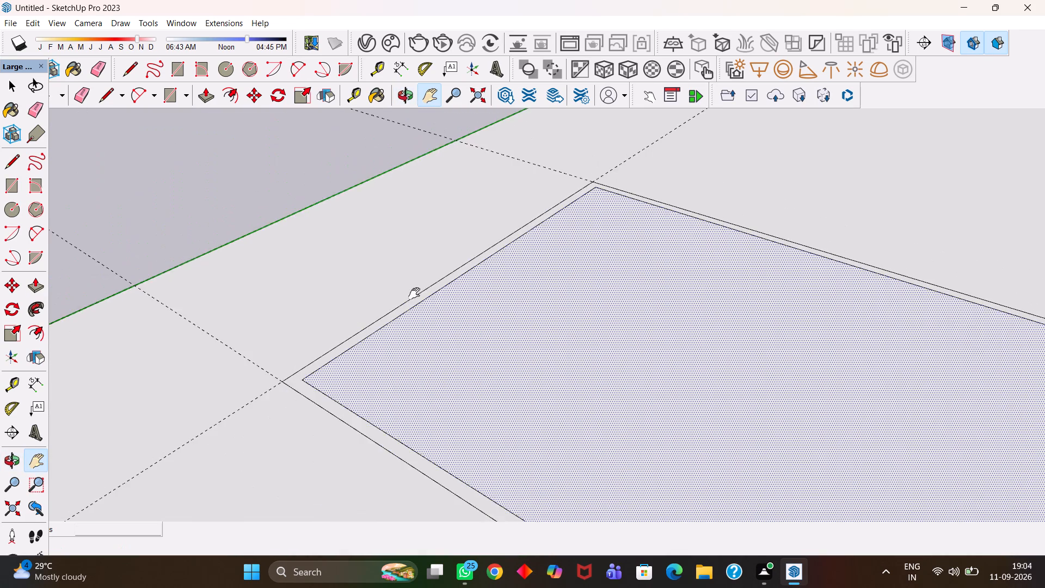
scroll(414, 293, "down", 1)
middle_click_drag(300, 358, 476, 426)
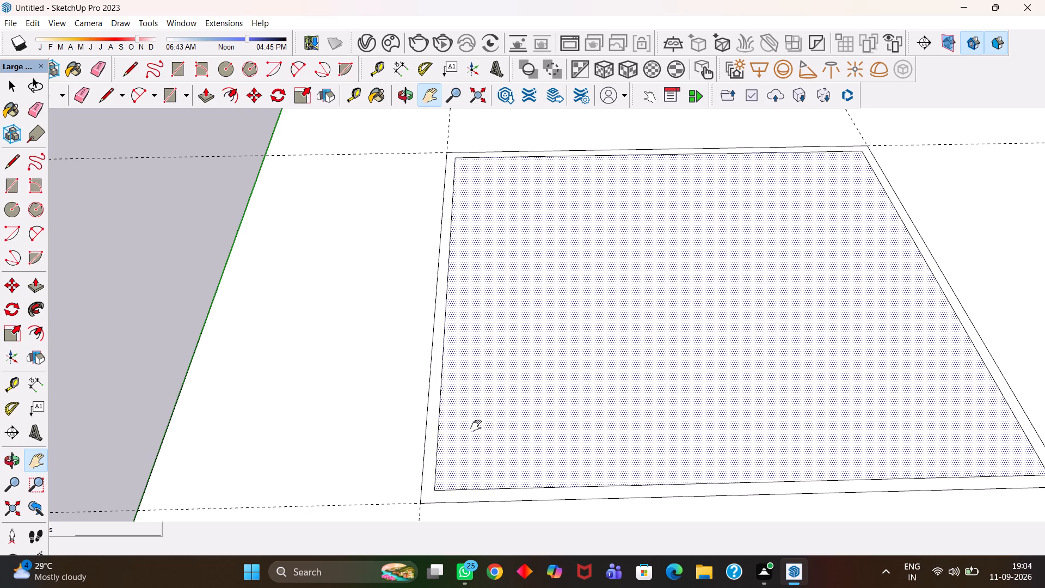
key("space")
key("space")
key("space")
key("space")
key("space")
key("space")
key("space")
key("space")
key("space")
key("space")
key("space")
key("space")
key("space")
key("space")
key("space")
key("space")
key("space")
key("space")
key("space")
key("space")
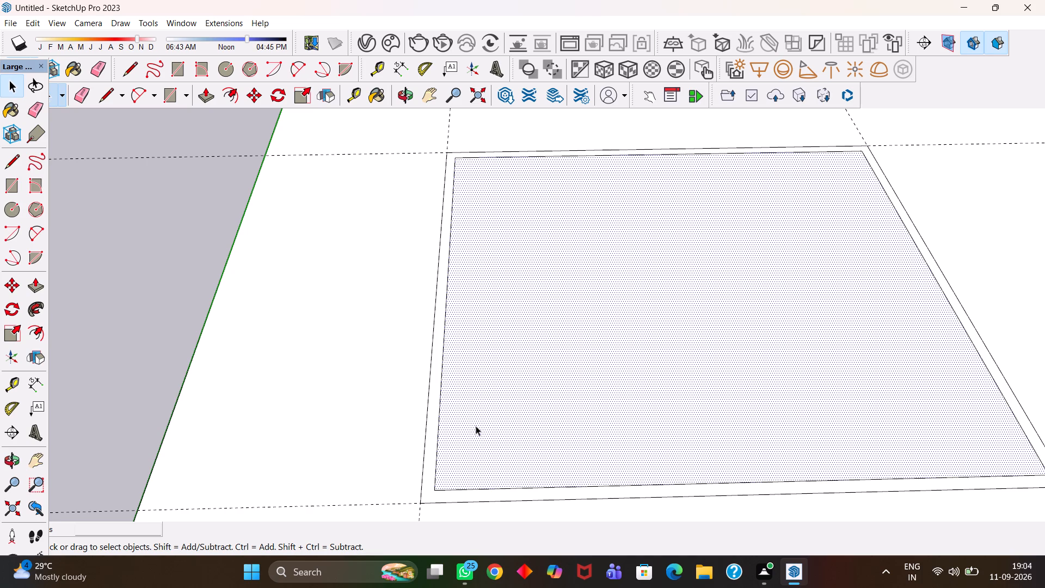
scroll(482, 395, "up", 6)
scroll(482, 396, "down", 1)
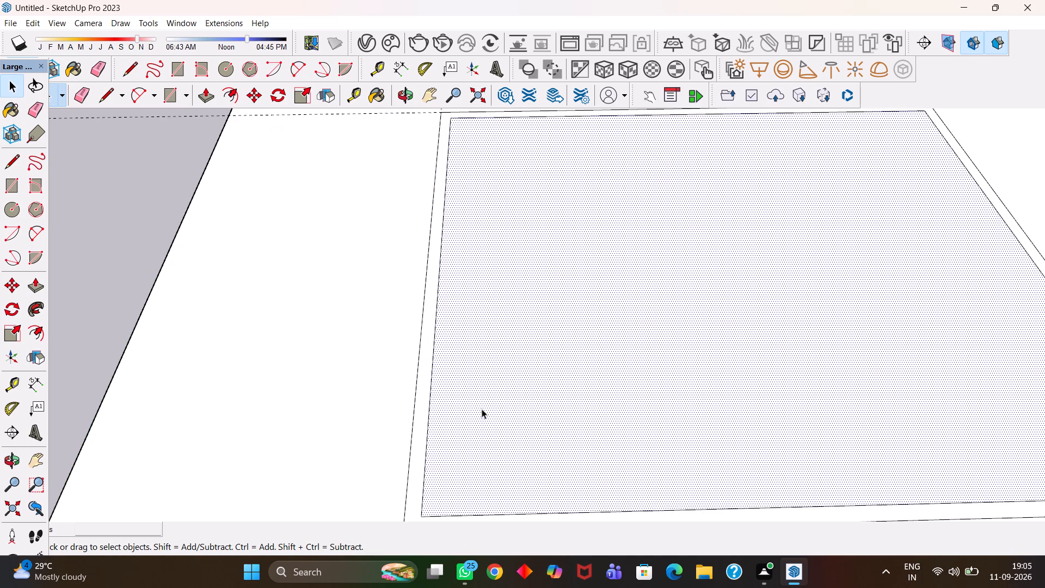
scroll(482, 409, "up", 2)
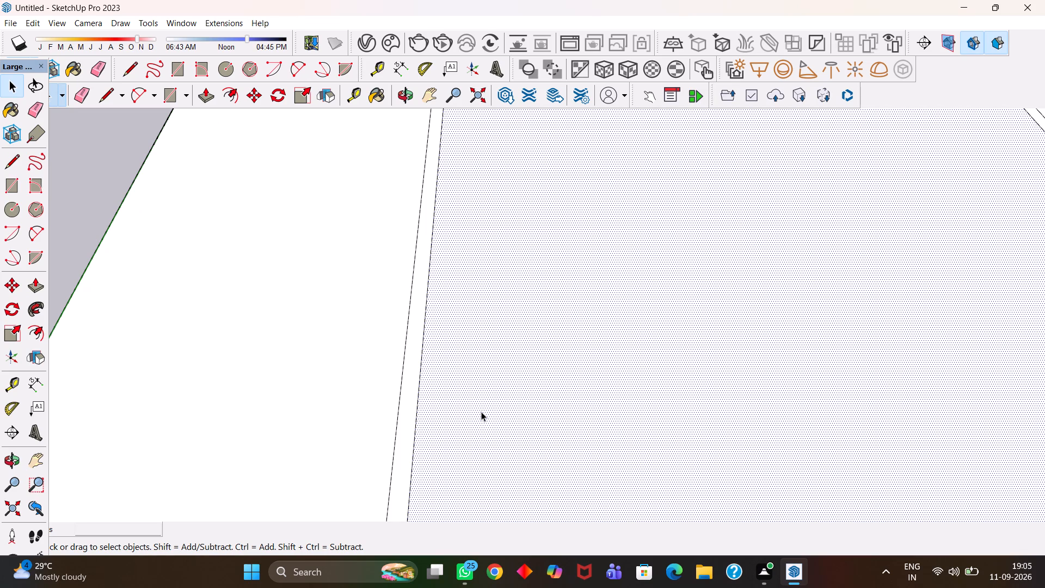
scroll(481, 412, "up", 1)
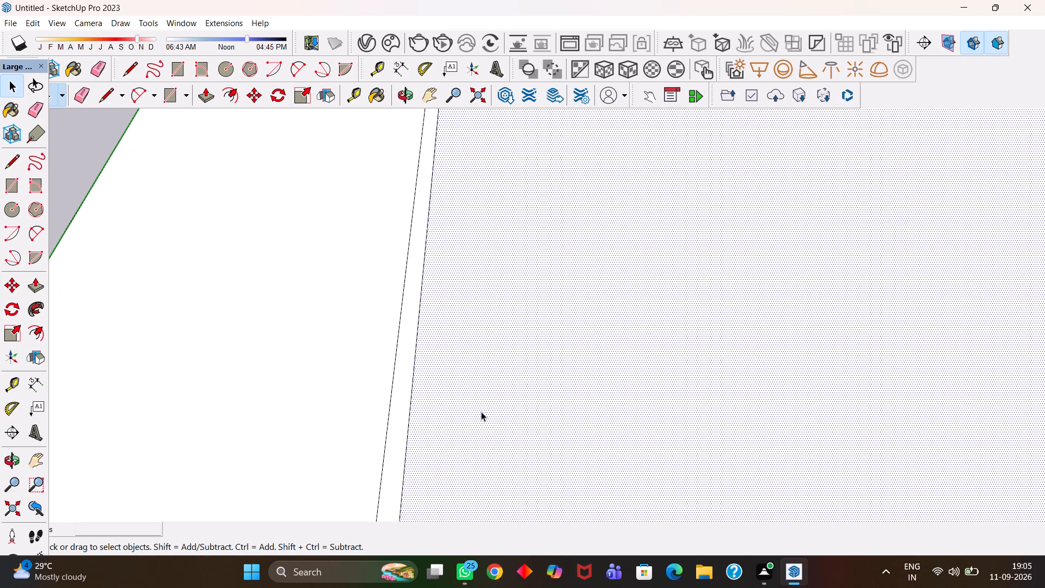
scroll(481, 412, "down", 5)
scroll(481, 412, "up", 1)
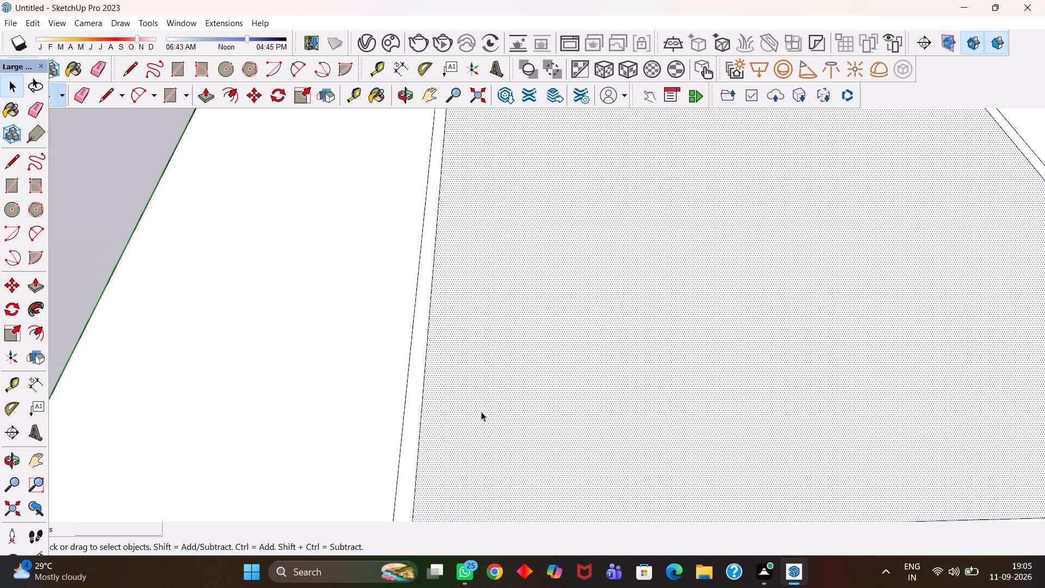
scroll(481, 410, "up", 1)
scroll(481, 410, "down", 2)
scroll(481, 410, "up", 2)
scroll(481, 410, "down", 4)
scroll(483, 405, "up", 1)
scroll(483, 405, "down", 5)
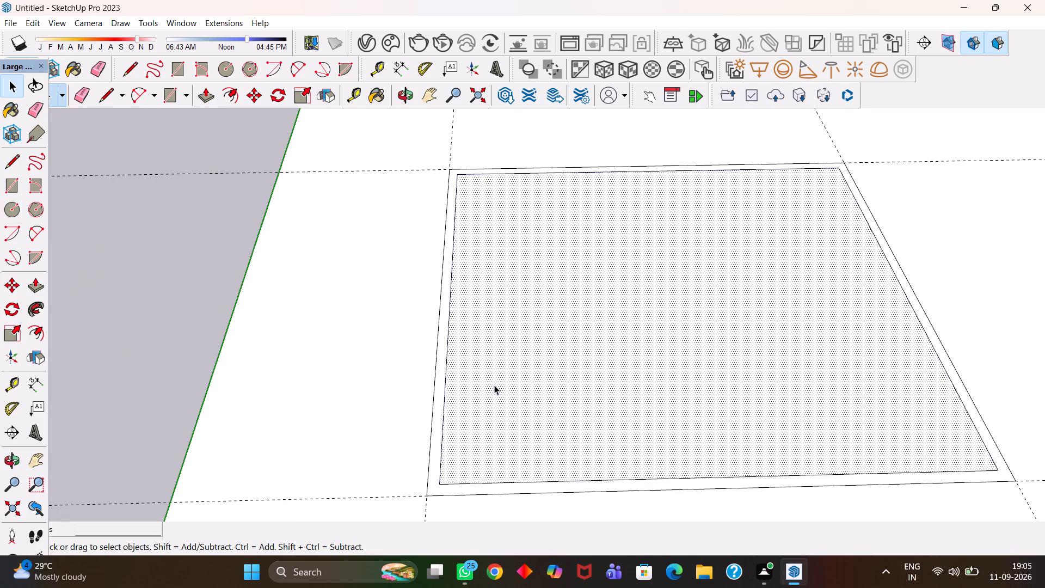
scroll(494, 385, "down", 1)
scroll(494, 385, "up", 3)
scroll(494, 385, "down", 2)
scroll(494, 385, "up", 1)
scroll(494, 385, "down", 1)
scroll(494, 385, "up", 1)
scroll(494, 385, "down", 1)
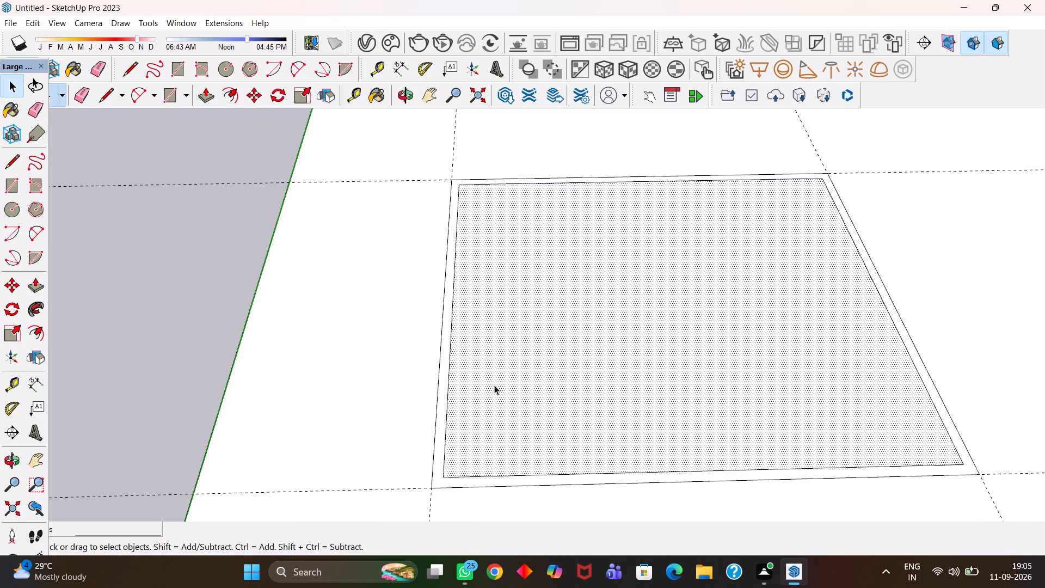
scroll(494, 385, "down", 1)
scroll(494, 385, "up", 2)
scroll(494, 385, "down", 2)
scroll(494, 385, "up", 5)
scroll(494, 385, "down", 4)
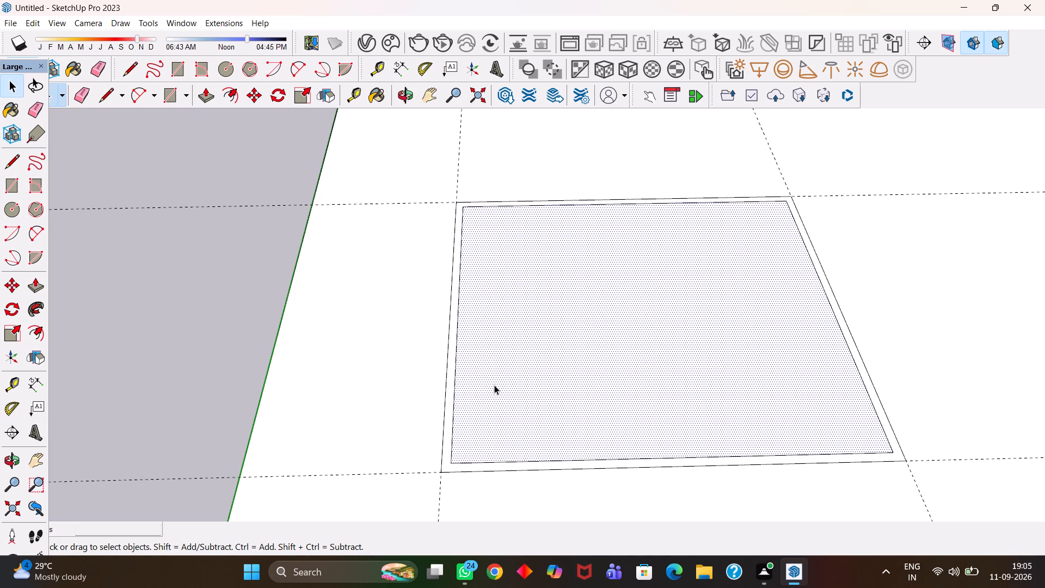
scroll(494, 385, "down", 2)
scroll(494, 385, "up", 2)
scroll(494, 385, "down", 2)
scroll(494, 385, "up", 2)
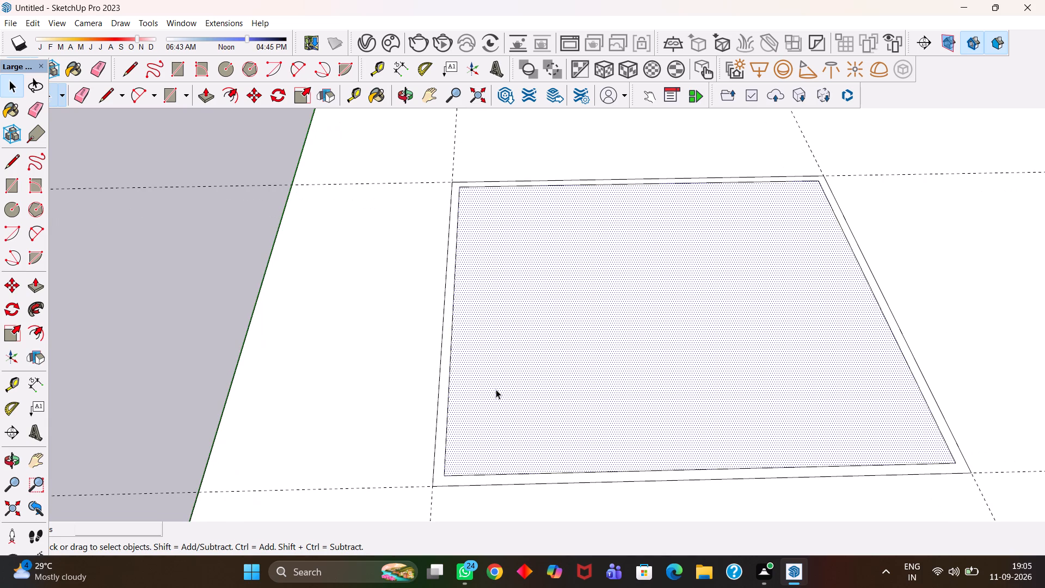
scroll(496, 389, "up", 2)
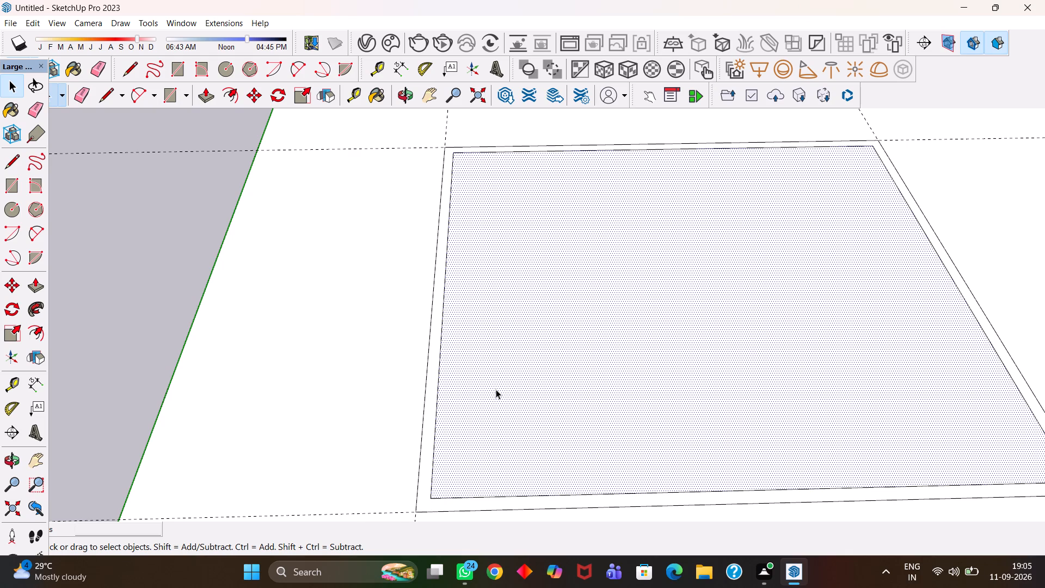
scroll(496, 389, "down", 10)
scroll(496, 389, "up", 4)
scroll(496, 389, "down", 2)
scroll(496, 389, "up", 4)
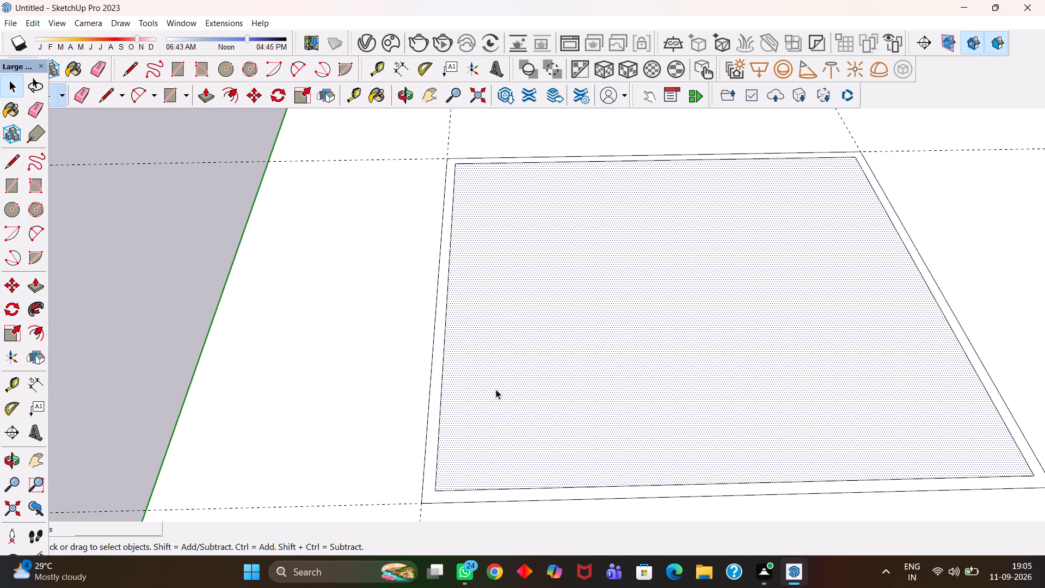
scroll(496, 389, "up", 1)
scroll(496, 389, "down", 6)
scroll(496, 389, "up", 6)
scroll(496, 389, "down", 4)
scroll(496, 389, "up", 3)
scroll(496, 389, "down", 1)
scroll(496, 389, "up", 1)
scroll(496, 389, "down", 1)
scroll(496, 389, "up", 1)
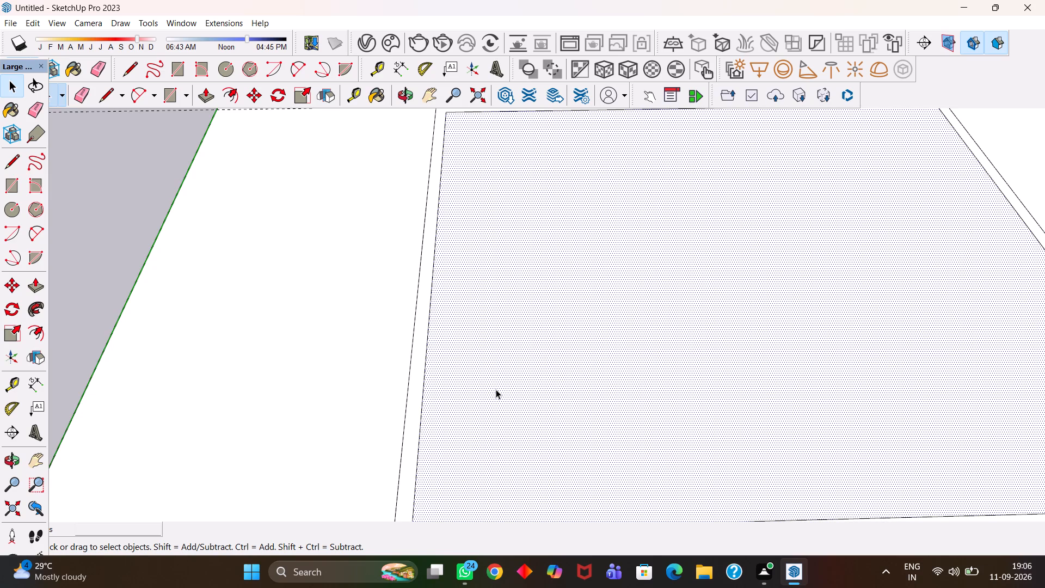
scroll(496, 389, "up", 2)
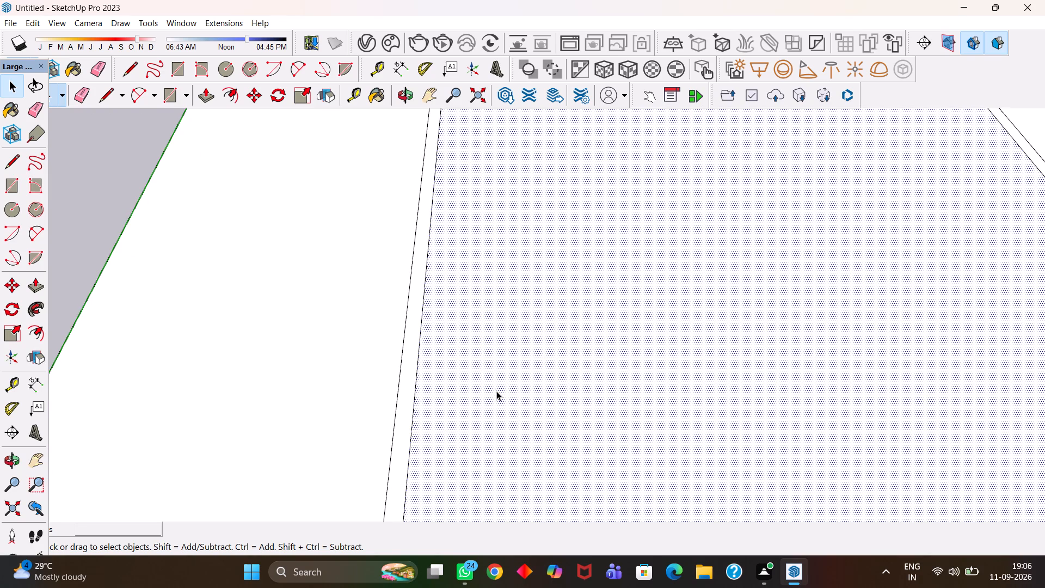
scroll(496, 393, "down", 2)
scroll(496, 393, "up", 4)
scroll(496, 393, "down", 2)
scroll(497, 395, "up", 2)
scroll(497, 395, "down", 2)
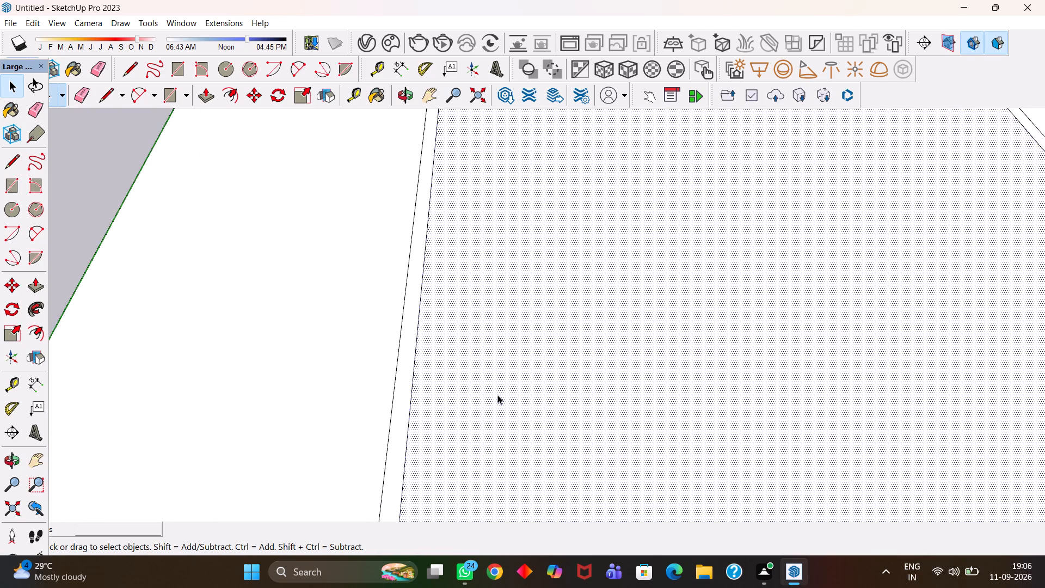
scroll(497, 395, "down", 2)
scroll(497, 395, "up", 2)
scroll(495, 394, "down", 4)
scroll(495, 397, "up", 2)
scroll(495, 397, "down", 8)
Examine the double-outlined footprint from a steeper overhead angle and its placement on the whole ground plane.
key("h")
scroll(496, 397, "up", 4)
left_click_drag(595, 403, 423, 401)
scroll(446, 395, "down", 1)
scroll(447, 399, "up", 2)
scroll(447, 397, "down", 2)
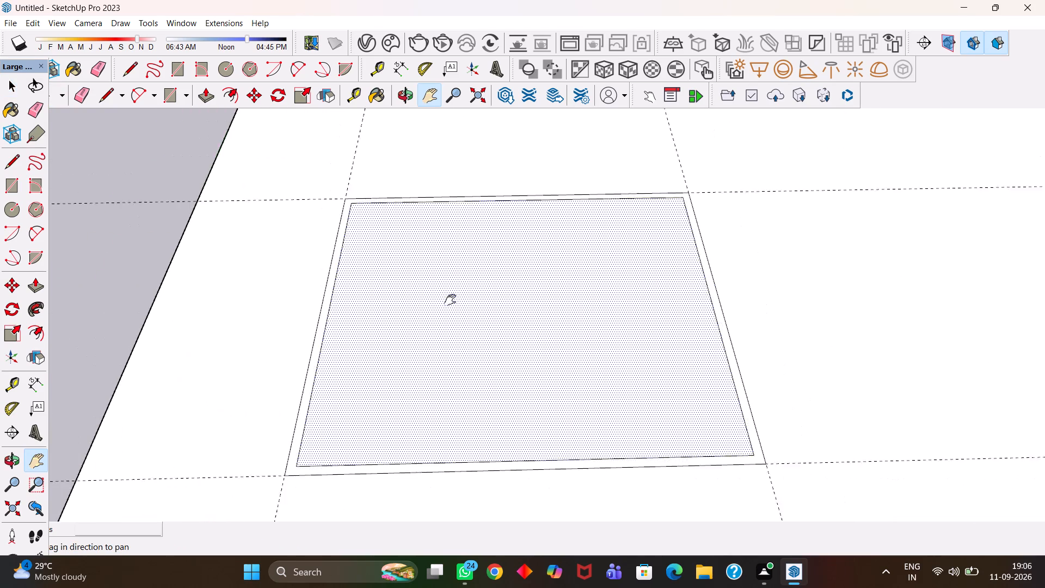
scroll(450, 300, "down", 2)
middle_click(494, 461)
scroll(494, 461, "down", 3)
scroll(485, 451, "up", 3)
middle_click_drag(462, 375, 472, 496)
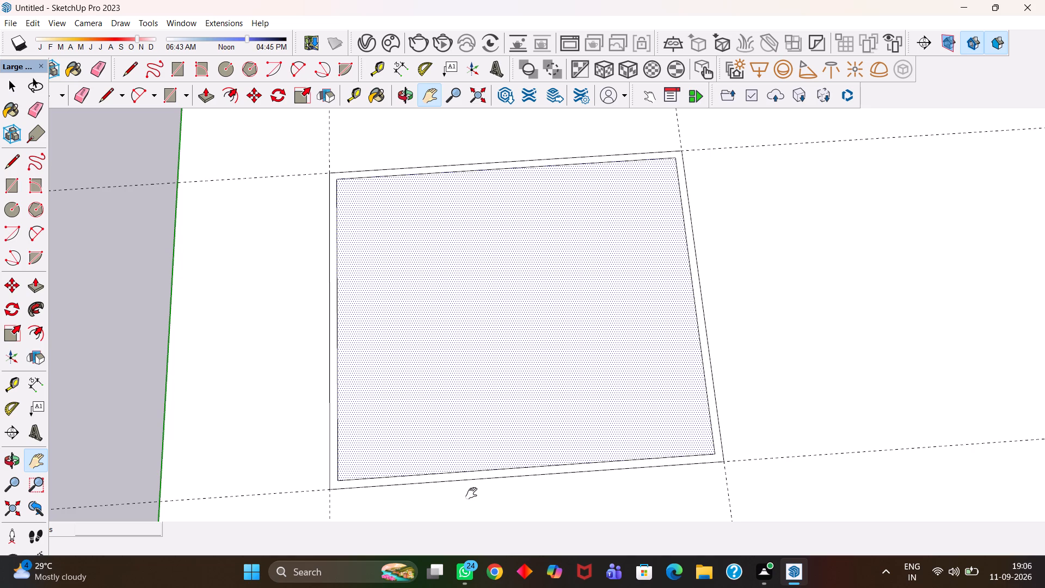
scroll(471, 493, "down", 4)
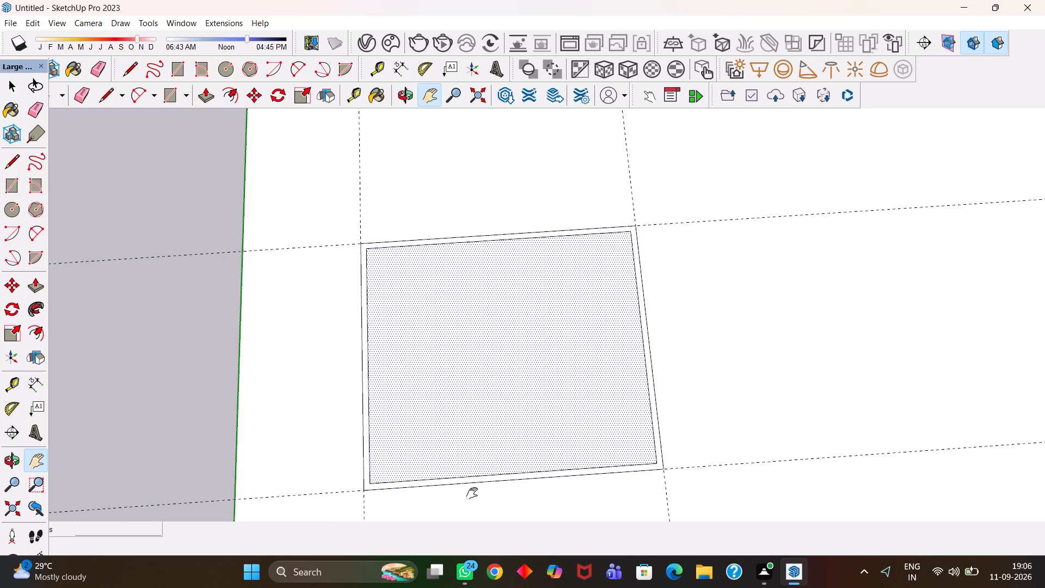
scroll(474, 493, "down", 1)
scroll(474, 493, "up", 1)
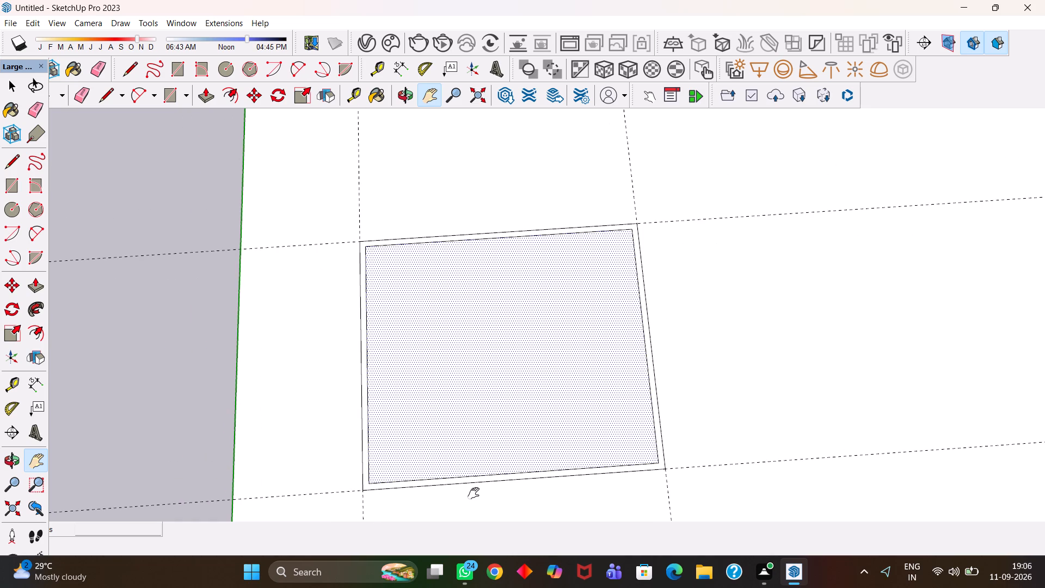
scroll(474, 493, "down", 1)
scroll(474, 493, "up", 2)
scroll(474, 493, "down", 2)
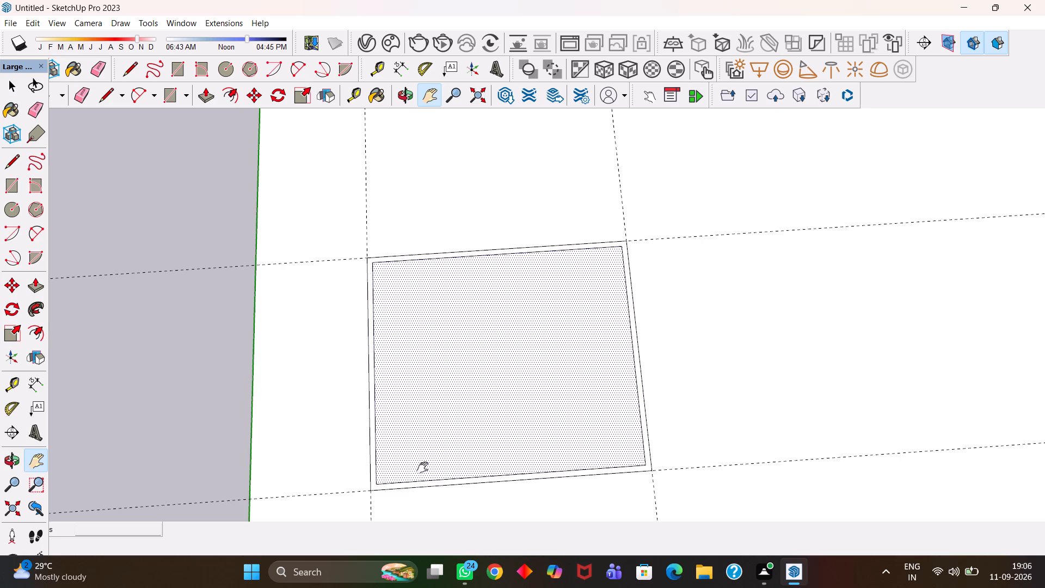
scroll(423, 448, "up", 3)
scroll(423, 445, "down", 3)
scroll(424, 377, "up", 1)
scroll(423, 375, "down", 10)
scroll(409, 337, "up", 2)
scroll(409, 336, "down", 8)
middle_click(409, 336)
scroll(408, 335, "up", 1)
scroll(408, 335, "down", 2)
scroll(408, 335, "up", 1)
scroll(404, 323, "down", 5)
scroll(404, 318, "up", 1)
scroll(401, 318, "down", 10)
scroll(398, 324, "up", 1)
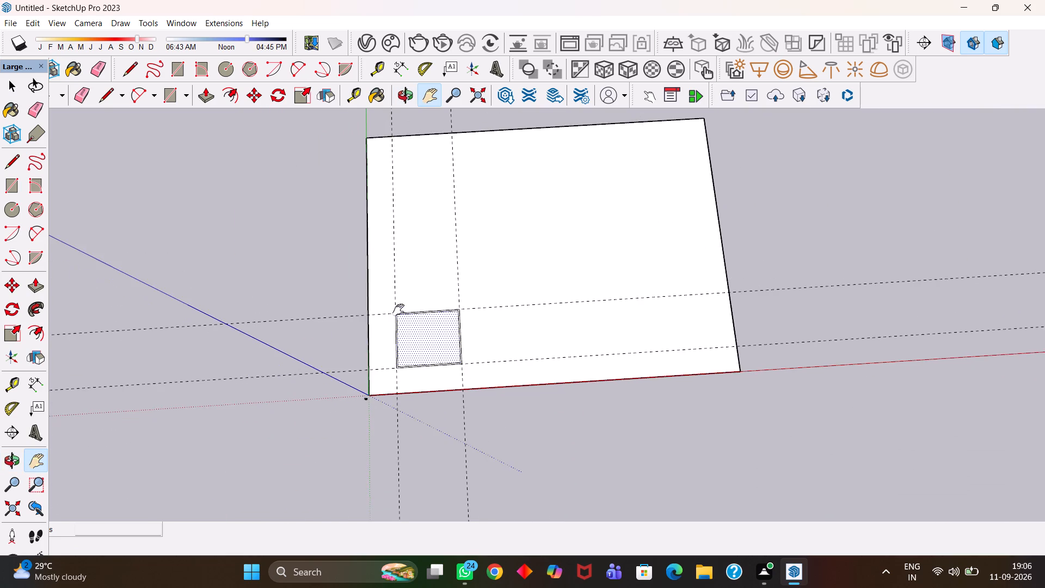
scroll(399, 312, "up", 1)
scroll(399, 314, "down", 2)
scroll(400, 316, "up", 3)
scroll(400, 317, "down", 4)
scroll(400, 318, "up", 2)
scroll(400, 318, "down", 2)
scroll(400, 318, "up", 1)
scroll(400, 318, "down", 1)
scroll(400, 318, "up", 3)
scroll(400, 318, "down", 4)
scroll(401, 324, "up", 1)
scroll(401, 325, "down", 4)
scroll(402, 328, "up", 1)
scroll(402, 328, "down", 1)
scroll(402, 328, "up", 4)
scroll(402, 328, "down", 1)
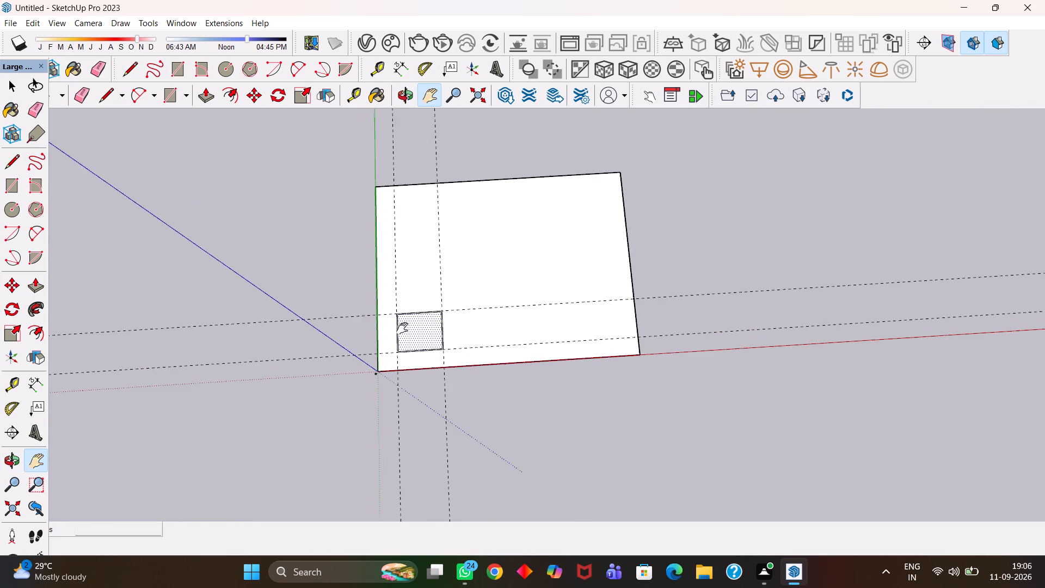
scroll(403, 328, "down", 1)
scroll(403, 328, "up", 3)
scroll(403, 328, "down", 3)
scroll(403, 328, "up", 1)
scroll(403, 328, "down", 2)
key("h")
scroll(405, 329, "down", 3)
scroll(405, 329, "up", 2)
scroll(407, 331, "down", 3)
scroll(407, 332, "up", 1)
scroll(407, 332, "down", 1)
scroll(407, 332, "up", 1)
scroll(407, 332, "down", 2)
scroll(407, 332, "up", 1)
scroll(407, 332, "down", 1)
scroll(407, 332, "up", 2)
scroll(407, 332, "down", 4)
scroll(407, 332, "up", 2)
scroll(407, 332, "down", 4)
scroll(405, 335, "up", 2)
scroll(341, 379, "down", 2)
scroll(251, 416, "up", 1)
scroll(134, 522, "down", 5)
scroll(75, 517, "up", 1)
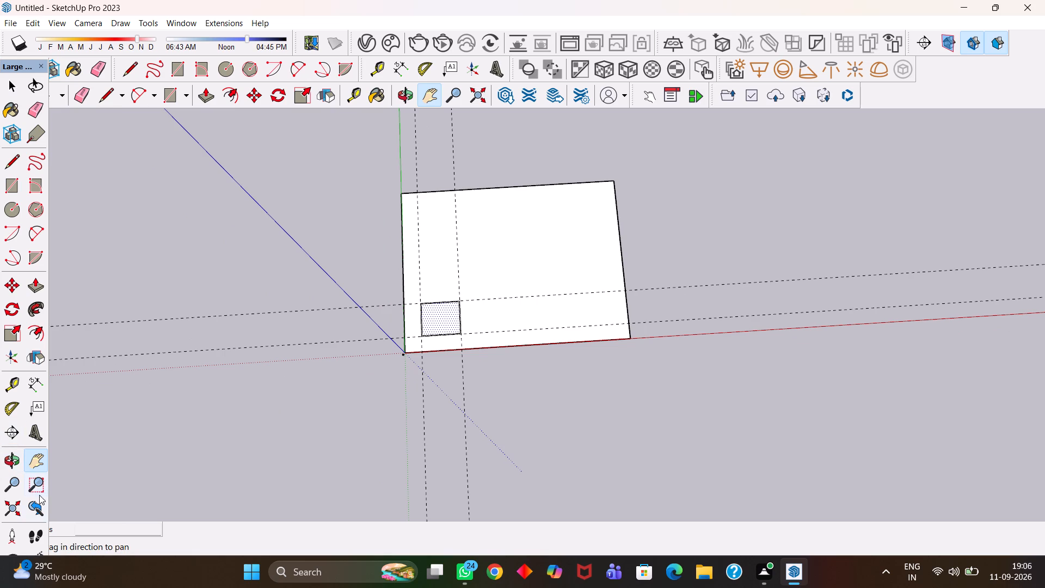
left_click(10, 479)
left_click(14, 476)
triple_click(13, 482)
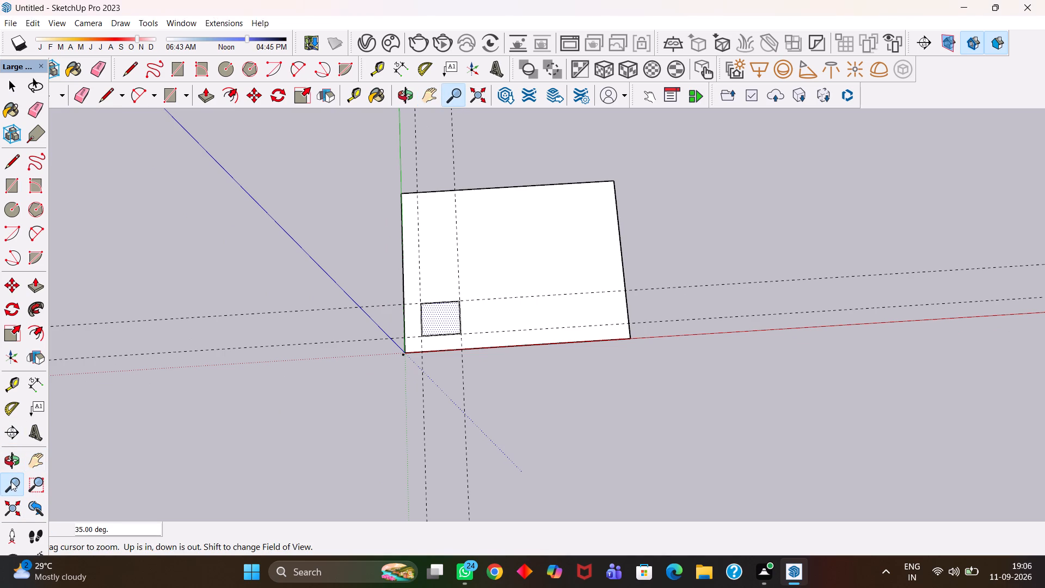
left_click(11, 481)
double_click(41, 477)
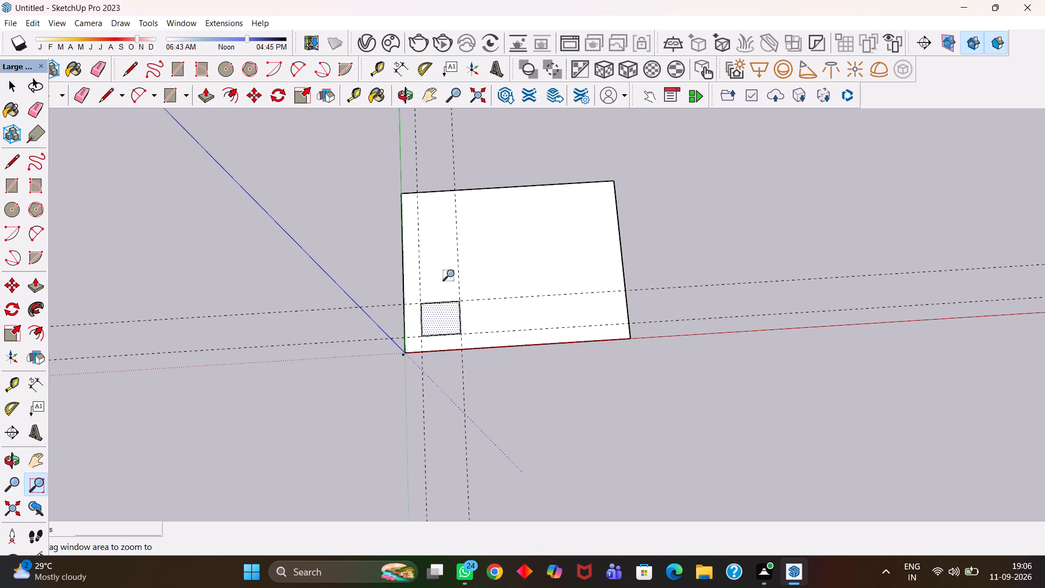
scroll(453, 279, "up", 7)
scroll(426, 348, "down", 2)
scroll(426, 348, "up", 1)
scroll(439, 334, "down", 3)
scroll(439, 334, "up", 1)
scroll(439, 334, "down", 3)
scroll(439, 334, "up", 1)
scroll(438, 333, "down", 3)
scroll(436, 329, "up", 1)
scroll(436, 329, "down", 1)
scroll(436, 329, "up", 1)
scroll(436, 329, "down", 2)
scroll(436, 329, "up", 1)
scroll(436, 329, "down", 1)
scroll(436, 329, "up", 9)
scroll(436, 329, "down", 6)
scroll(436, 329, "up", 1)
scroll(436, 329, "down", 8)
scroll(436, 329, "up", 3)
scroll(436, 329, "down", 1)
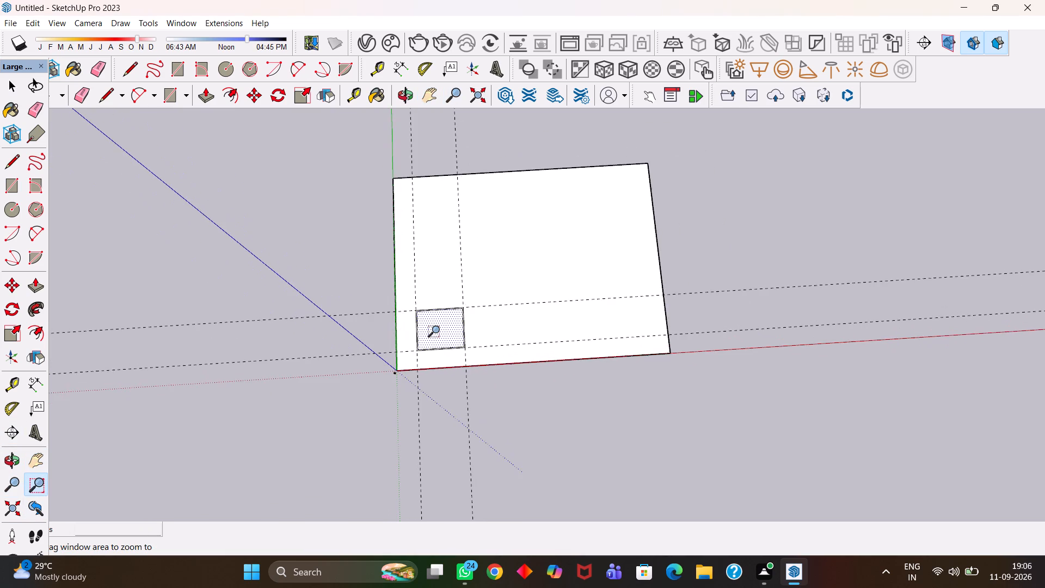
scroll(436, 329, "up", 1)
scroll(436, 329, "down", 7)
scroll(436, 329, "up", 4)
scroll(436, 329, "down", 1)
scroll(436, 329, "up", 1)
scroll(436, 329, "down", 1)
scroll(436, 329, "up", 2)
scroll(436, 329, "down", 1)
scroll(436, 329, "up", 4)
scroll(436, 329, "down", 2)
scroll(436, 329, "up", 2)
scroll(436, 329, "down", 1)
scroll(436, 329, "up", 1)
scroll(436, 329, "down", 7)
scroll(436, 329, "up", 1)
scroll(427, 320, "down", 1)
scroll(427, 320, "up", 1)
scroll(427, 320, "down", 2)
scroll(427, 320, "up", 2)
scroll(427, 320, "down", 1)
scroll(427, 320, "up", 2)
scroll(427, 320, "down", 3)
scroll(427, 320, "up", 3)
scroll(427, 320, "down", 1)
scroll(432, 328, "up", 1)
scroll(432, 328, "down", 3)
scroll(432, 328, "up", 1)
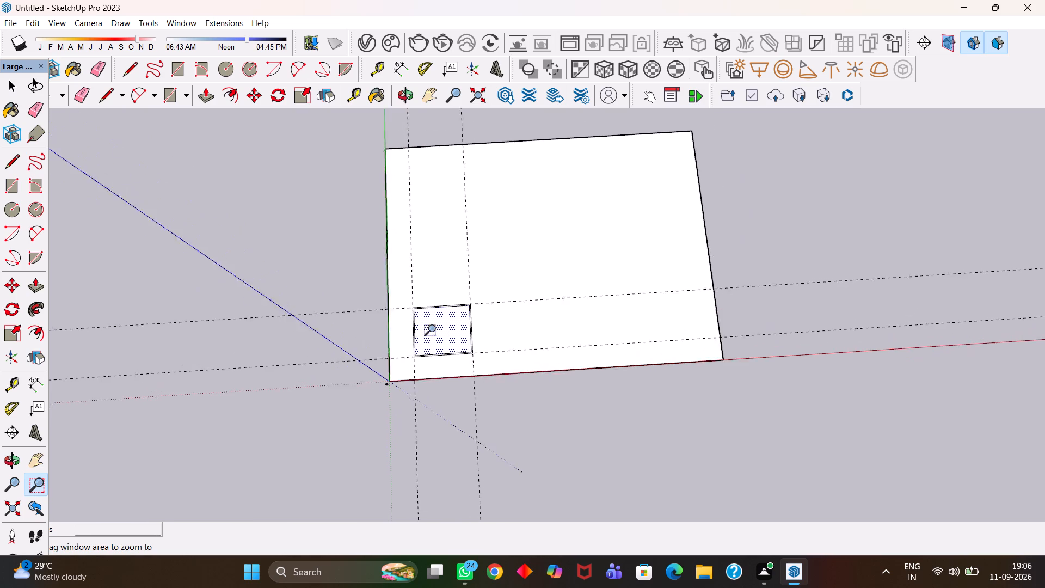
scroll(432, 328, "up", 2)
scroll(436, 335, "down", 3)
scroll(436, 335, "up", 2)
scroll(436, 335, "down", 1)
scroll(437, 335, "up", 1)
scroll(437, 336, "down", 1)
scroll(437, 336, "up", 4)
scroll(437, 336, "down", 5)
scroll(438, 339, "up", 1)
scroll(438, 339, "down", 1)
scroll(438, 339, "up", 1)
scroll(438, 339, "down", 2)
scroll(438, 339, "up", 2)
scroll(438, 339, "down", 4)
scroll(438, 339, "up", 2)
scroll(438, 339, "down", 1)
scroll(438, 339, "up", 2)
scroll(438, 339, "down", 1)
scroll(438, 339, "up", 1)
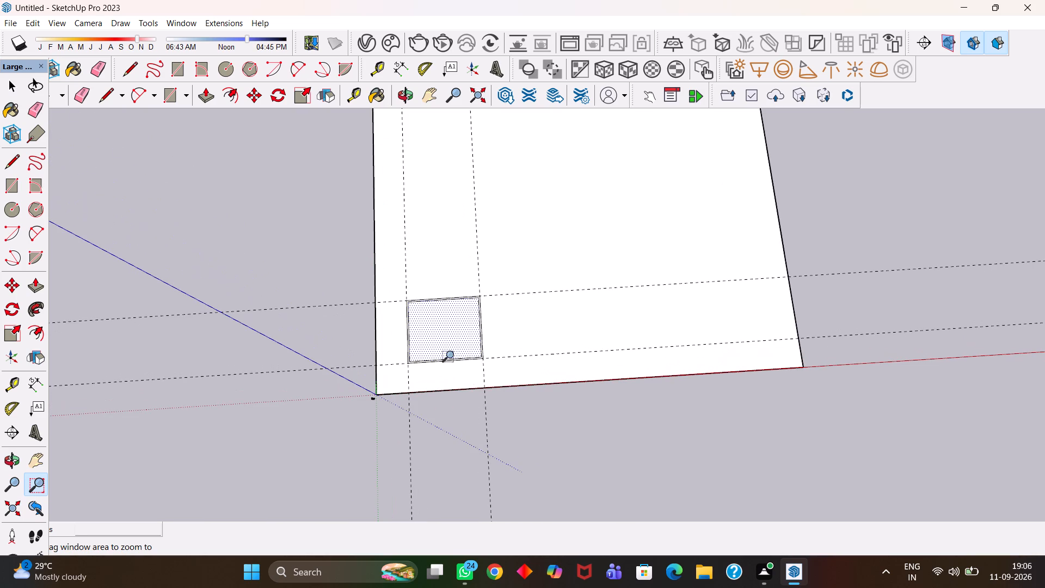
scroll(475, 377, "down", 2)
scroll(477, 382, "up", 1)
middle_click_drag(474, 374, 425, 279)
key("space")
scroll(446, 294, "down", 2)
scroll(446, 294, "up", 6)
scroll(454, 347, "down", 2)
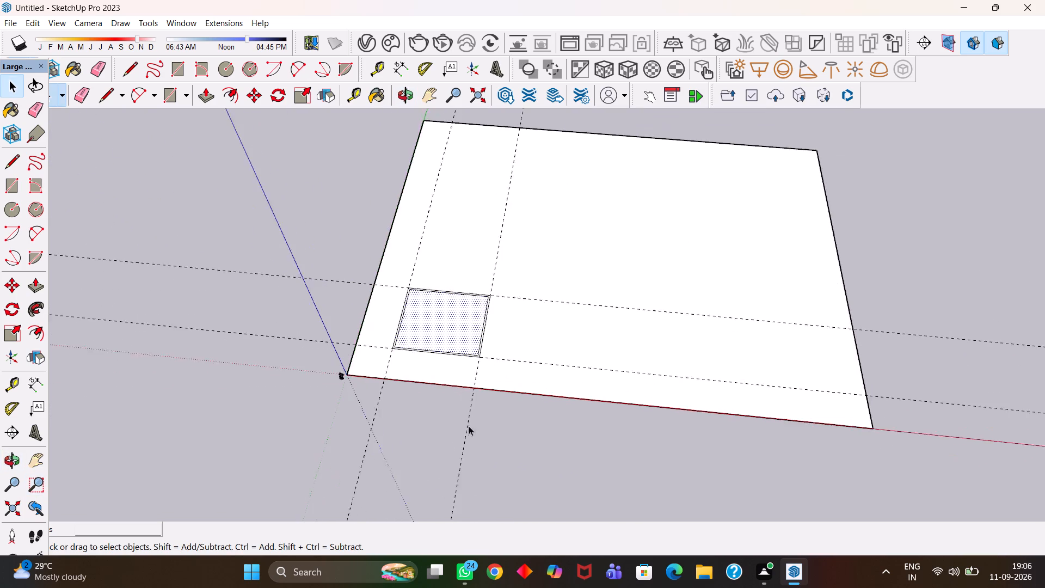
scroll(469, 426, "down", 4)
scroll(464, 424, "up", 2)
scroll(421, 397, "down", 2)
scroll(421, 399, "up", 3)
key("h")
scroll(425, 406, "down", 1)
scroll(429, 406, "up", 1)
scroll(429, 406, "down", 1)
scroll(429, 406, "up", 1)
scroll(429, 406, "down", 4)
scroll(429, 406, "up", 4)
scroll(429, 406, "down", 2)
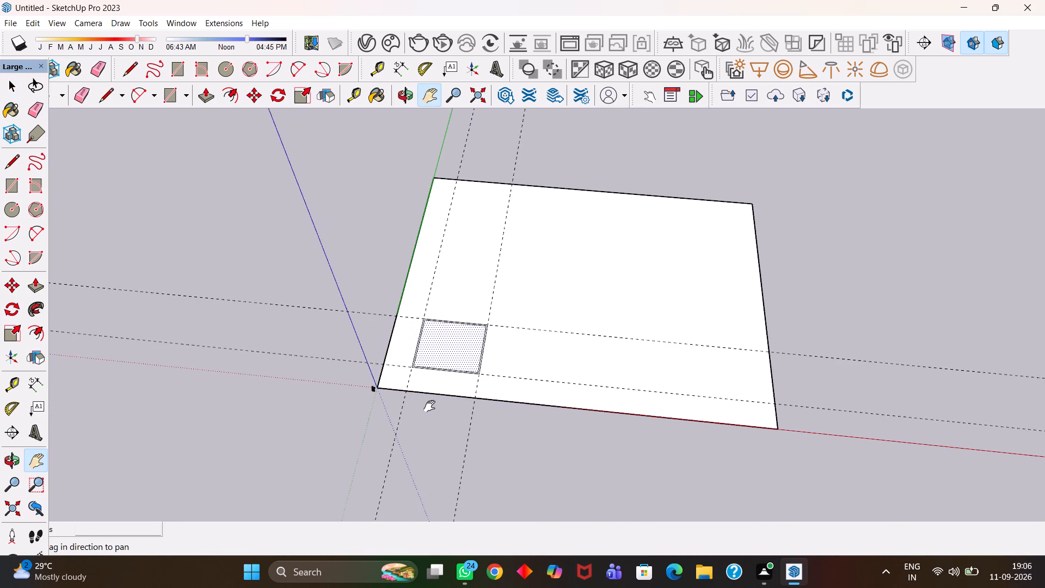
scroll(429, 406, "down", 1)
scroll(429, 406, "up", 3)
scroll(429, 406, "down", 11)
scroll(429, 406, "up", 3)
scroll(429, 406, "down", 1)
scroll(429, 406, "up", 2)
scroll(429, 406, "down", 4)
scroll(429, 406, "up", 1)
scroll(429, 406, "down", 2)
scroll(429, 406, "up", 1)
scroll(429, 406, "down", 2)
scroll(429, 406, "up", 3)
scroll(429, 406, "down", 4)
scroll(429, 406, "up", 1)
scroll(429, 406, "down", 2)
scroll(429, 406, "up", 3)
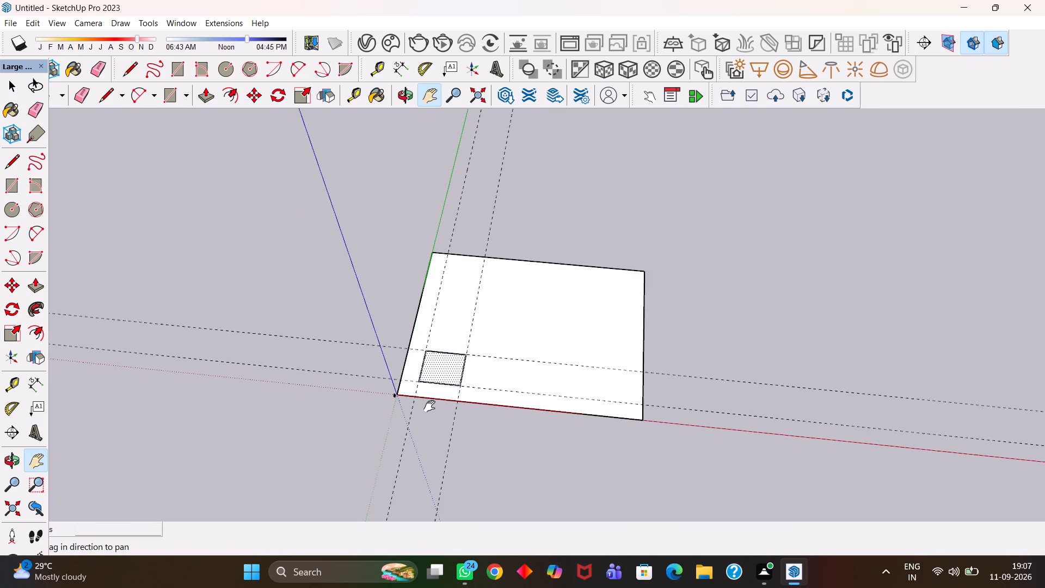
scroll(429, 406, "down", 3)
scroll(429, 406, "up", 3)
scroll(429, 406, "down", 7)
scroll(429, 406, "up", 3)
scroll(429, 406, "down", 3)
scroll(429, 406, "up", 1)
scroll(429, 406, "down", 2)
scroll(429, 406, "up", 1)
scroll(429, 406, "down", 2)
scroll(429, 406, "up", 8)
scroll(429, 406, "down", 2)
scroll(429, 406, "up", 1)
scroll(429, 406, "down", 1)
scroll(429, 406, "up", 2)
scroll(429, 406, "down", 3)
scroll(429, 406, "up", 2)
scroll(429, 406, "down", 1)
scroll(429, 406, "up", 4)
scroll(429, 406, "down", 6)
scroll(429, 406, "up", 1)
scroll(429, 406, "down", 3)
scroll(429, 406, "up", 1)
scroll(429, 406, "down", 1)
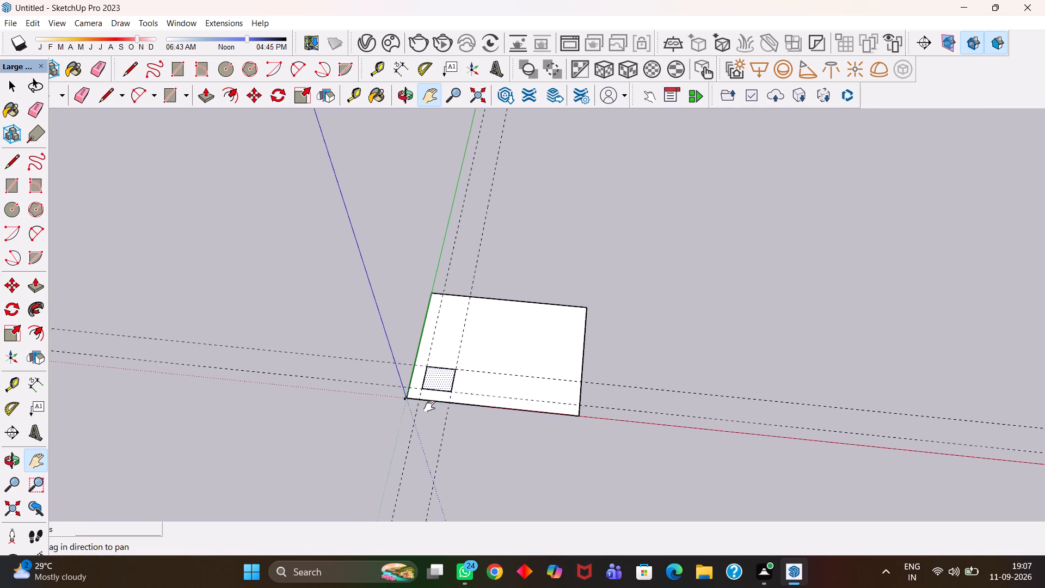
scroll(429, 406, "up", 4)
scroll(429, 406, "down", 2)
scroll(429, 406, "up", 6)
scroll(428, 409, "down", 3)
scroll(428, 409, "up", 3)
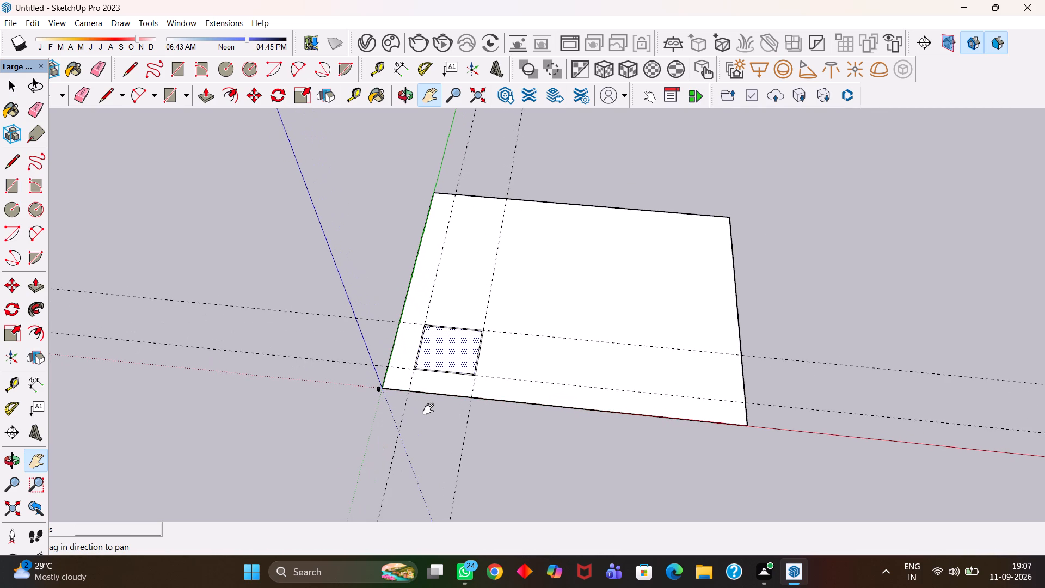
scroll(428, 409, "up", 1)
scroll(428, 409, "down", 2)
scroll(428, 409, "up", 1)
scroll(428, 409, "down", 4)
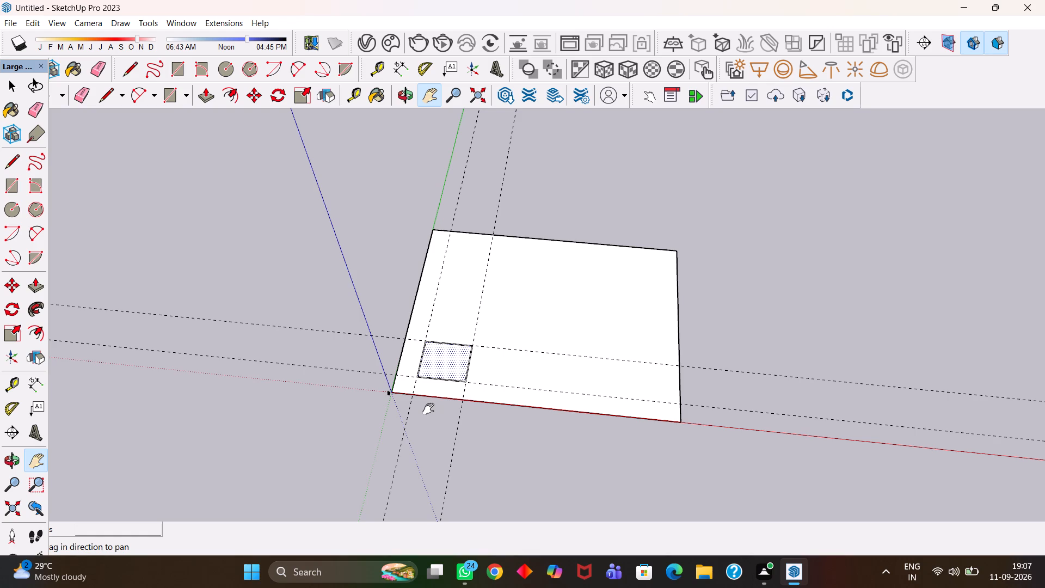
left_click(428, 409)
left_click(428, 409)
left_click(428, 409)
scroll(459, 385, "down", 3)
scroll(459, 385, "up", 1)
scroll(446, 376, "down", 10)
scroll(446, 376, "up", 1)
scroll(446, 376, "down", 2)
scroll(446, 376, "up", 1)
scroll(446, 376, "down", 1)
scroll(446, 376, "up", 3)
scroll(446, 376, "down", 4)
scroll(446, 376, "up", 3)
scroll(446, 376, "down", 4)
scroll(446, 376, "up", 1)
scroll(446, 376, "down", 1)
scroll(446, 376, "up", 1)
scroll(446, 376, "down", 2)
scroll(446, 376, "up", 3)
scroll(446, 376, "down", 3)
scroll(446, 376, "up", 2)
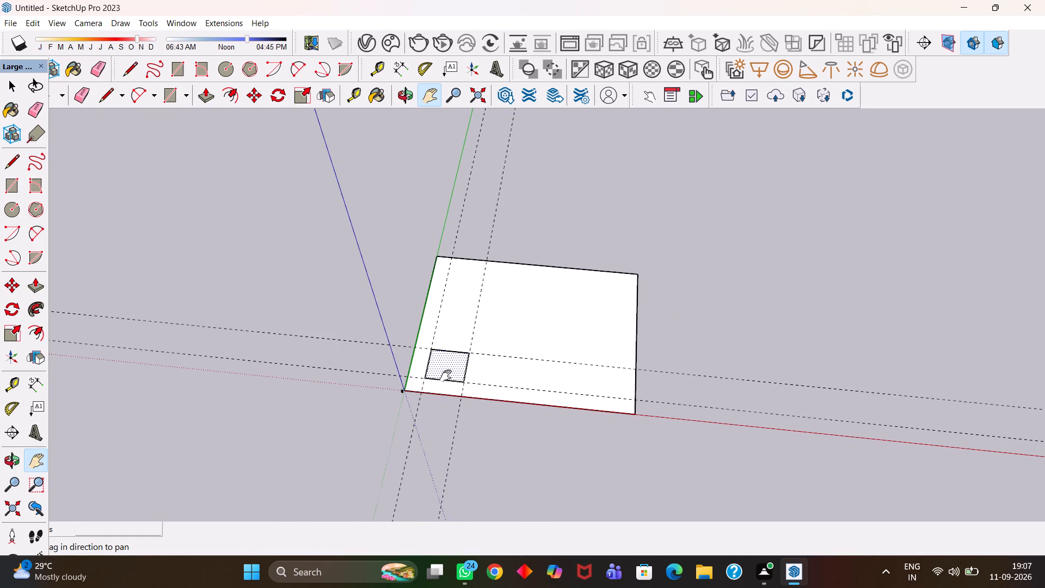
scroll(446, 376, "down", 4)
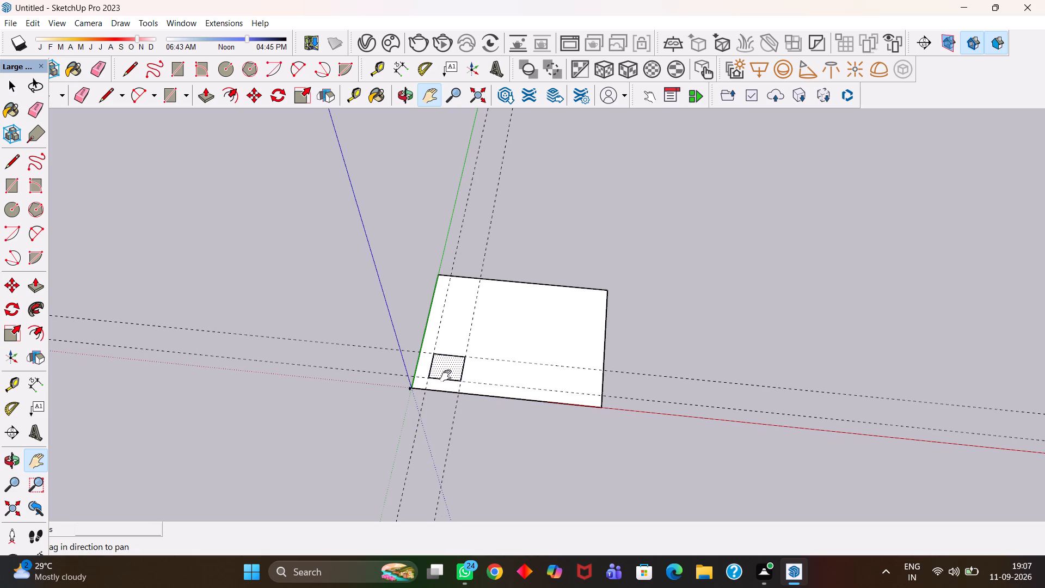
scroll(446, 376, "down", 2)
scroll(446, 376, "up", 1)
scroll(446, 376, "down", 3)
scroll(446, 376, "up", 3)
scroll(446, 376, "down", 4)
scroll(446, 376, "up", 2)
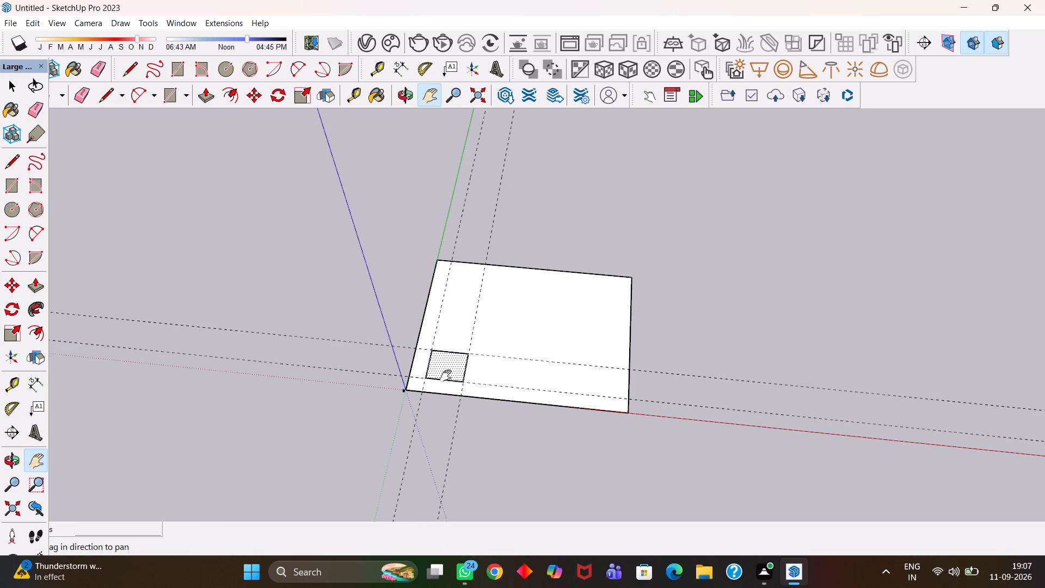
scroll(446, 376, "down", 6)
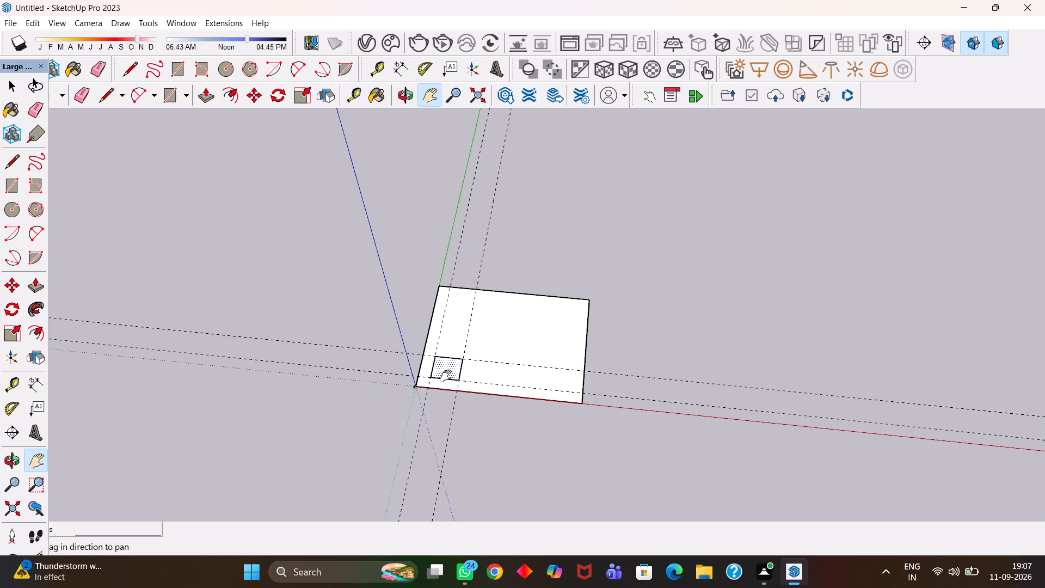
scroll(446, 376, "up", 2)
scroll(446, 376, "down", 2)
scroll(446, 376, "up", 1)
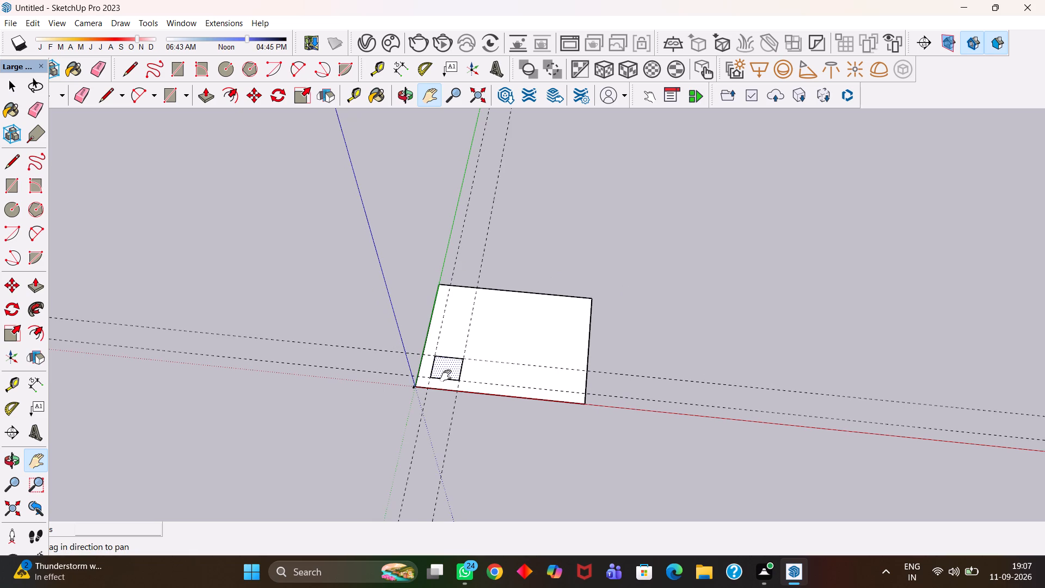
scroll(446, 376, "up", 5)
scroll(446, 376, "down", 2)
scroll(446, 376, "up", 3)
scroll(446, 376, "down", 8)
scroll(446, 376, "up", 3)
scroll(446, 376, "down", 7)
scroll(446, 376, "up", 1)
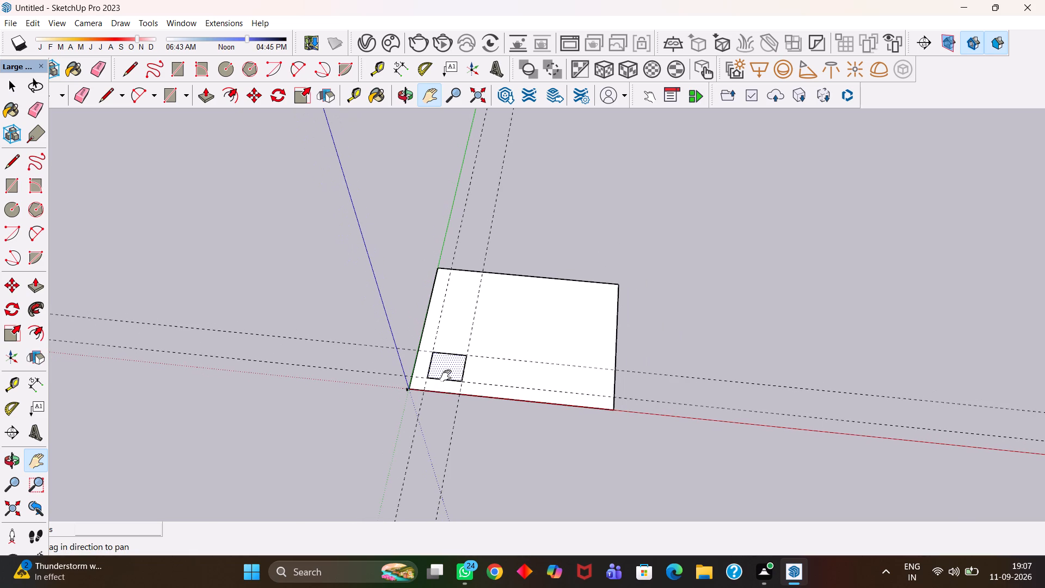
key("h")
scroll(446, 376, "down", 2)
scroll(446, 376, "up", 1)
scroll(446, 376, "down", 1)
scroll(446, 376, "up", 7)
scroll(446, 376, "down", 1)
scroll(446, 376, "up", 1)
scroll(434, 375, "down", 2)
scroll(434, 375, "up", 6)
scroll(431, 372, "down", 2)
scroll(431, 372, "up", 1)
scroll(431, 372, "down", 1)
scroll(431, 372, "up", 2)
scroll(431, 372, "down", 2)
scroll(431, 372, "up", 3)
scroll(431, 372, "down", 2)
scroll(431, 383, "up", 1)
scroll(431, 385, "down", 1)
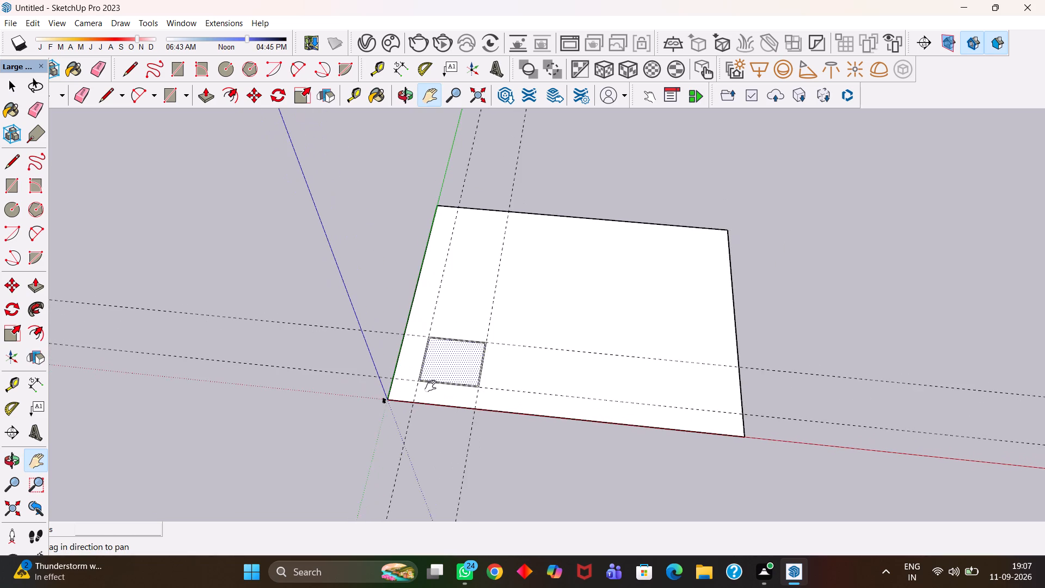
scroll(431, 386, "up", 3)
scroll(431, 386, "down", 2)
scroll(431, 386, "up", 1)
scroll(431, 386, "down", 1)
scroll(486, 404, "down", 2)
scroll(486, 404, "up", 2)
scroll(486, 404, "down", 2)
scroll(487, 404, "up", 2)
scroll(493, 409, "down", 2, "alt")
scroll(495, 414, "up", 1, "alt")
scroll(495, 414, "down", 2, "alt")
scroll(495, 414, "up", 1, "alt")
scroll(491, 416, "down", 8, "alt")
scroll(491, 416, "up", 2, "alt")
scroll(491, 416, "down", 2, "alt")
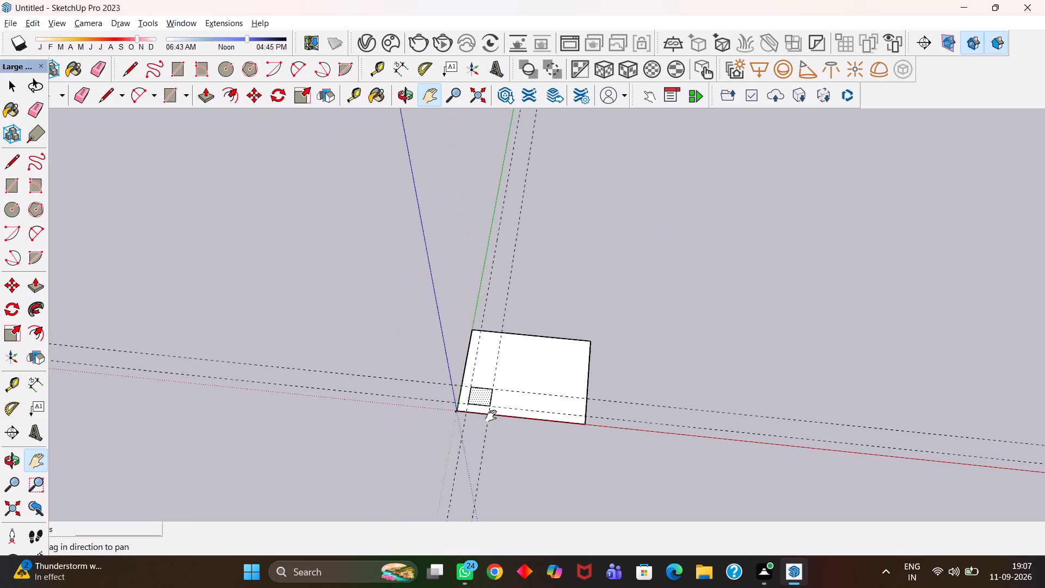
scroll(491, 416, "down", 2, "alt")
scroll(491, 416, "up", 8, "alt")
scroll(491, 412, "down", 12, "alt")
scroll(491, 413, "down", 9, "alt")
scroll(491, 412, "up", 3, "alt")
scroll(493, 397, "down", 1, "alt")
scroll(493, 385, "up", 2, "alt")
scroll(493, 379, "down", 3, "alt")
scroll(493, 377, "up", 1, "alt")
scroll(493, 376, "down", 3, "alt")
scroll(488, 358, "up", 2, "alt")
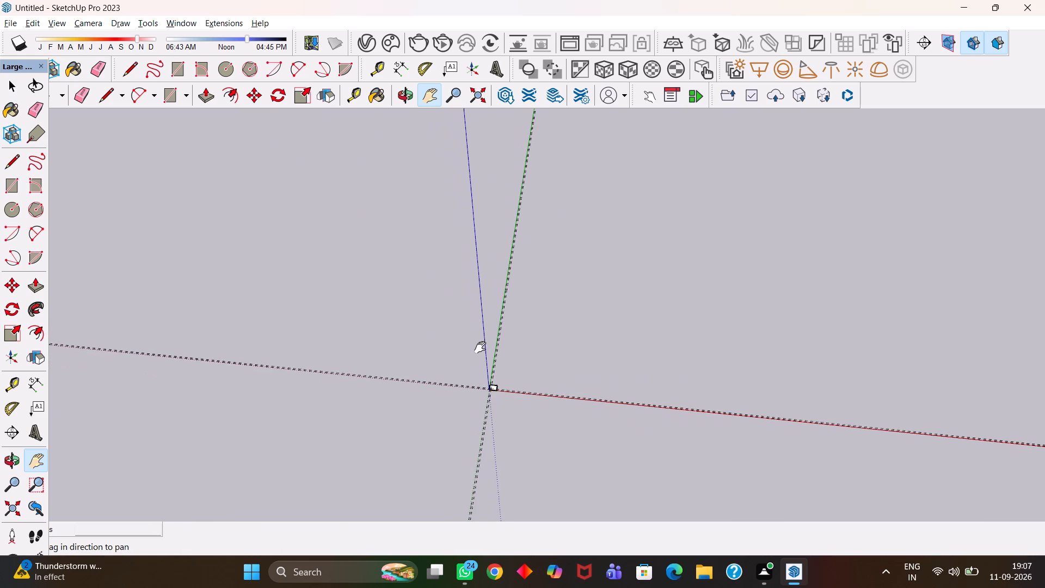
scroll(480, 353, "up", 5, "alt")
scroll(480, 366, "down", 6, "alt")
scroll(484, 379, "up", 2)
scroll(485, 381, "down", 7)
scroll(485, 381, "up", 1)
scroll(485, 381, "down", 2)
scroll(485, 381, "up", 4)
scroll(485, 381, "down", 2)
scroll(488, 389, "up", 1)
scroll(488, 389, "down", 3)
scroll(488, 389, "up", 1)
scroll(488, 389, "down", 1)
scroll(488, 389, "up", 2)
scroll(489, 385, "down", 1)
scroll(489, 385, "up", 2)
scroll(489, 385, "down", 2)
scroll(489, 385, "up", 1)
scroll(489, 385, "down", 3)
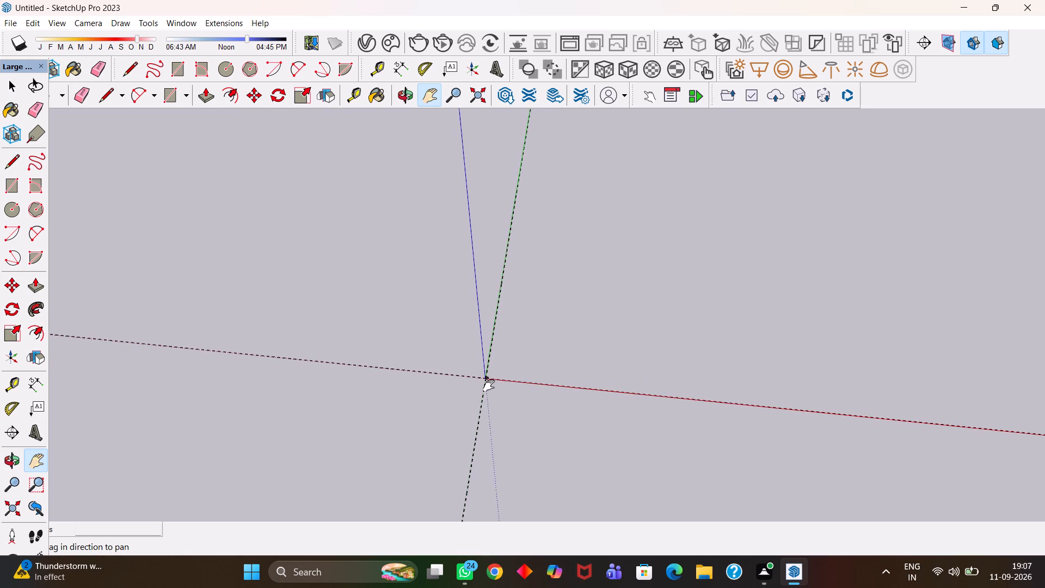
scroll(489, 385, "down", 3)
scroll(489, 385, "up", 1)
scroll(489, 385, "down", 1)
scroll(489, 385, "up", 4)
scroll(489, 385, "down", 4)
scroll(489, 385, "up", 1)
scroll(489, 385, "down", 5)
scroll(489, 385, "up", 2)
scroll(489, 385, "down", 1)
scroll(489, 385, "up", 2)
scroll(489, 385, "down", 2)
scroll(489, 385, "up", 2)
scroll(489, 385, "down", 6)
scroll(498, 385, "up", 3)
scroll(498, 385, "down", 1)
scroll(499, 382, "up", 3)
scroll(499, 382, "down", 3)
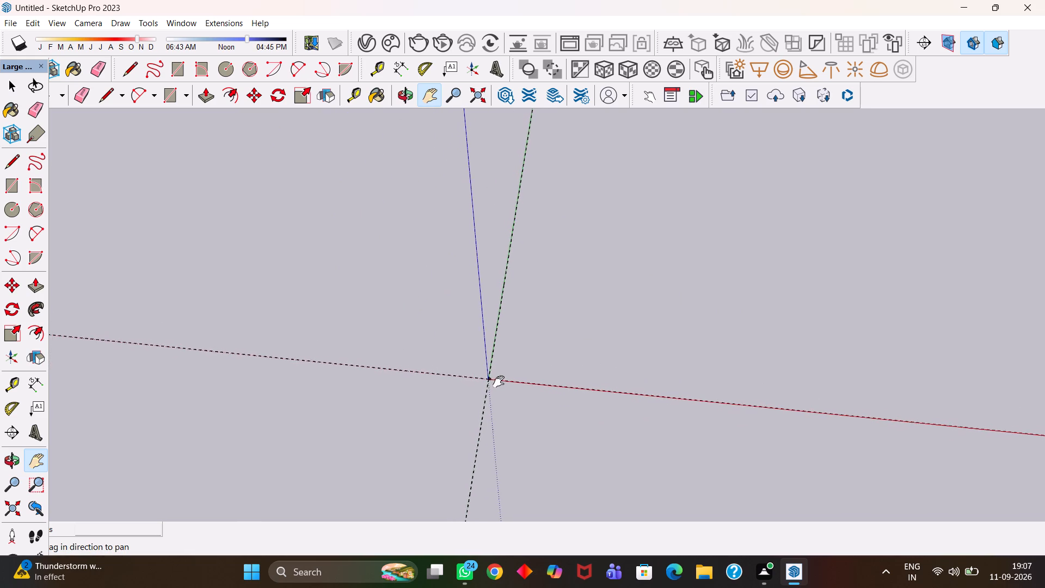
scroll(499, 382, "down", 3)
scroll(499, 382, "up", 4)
Undo the last two changes to the model.
key("ctrl+z")
key("ctrl+z")
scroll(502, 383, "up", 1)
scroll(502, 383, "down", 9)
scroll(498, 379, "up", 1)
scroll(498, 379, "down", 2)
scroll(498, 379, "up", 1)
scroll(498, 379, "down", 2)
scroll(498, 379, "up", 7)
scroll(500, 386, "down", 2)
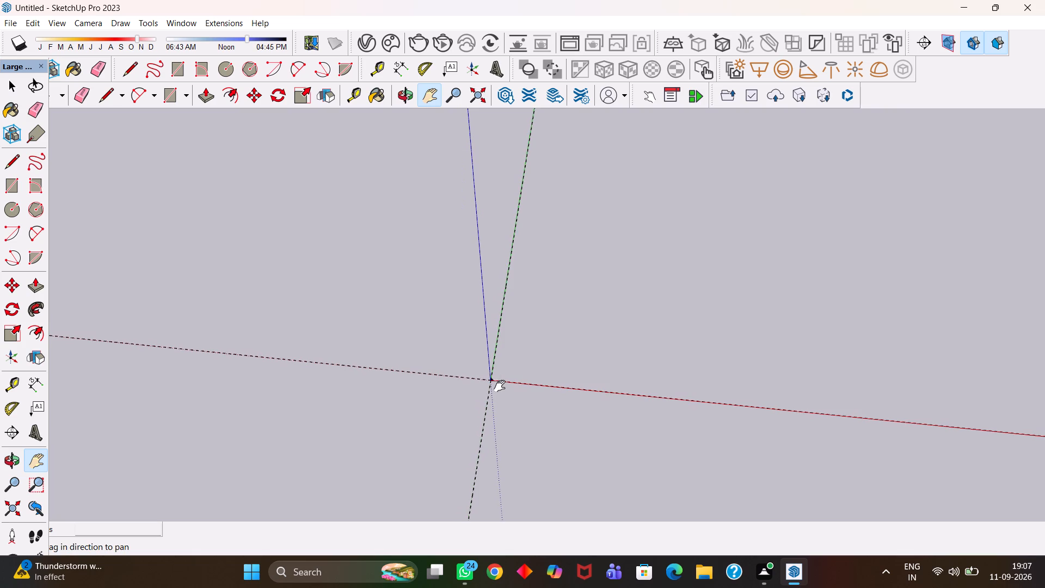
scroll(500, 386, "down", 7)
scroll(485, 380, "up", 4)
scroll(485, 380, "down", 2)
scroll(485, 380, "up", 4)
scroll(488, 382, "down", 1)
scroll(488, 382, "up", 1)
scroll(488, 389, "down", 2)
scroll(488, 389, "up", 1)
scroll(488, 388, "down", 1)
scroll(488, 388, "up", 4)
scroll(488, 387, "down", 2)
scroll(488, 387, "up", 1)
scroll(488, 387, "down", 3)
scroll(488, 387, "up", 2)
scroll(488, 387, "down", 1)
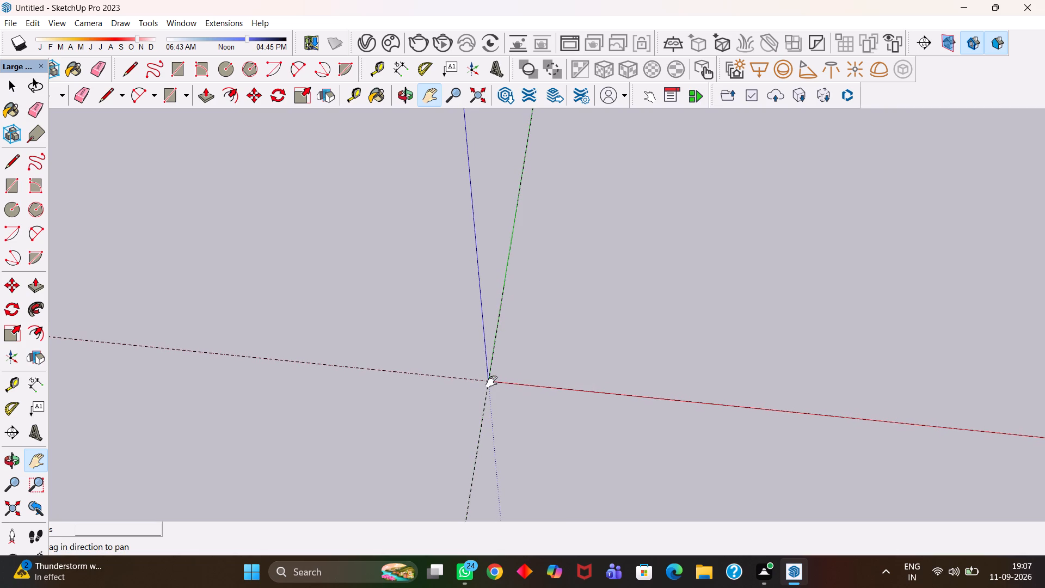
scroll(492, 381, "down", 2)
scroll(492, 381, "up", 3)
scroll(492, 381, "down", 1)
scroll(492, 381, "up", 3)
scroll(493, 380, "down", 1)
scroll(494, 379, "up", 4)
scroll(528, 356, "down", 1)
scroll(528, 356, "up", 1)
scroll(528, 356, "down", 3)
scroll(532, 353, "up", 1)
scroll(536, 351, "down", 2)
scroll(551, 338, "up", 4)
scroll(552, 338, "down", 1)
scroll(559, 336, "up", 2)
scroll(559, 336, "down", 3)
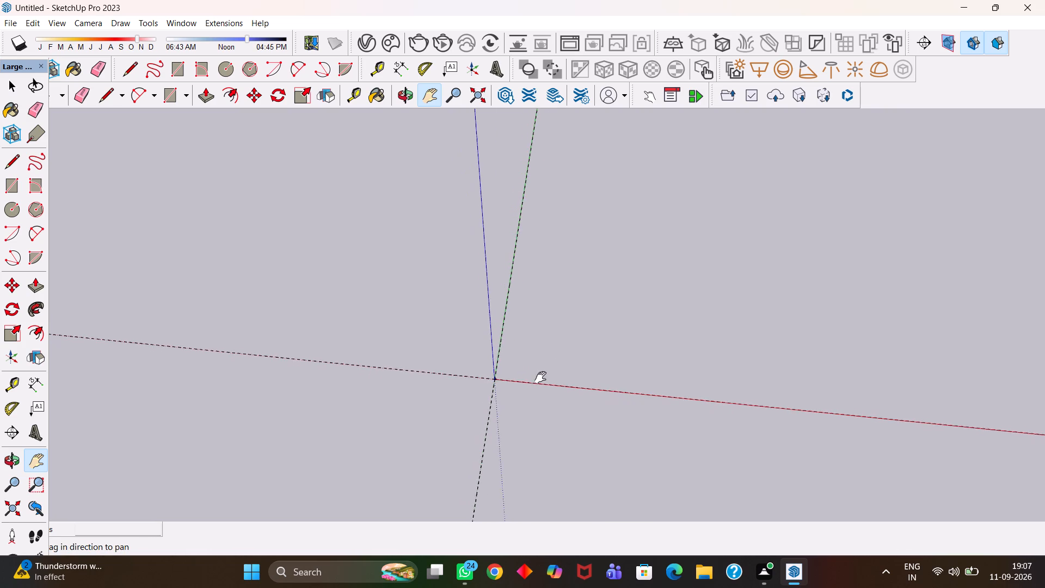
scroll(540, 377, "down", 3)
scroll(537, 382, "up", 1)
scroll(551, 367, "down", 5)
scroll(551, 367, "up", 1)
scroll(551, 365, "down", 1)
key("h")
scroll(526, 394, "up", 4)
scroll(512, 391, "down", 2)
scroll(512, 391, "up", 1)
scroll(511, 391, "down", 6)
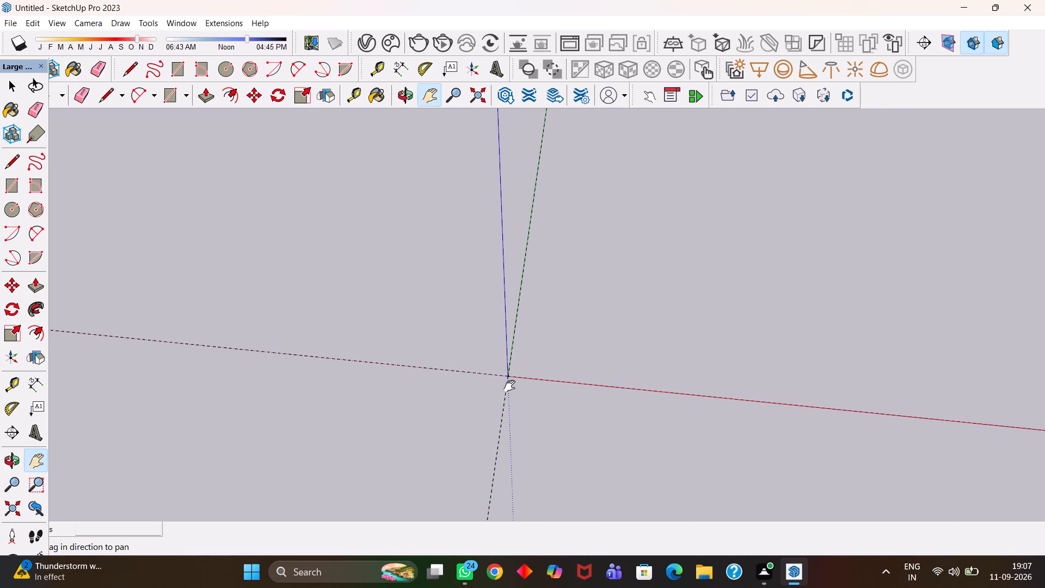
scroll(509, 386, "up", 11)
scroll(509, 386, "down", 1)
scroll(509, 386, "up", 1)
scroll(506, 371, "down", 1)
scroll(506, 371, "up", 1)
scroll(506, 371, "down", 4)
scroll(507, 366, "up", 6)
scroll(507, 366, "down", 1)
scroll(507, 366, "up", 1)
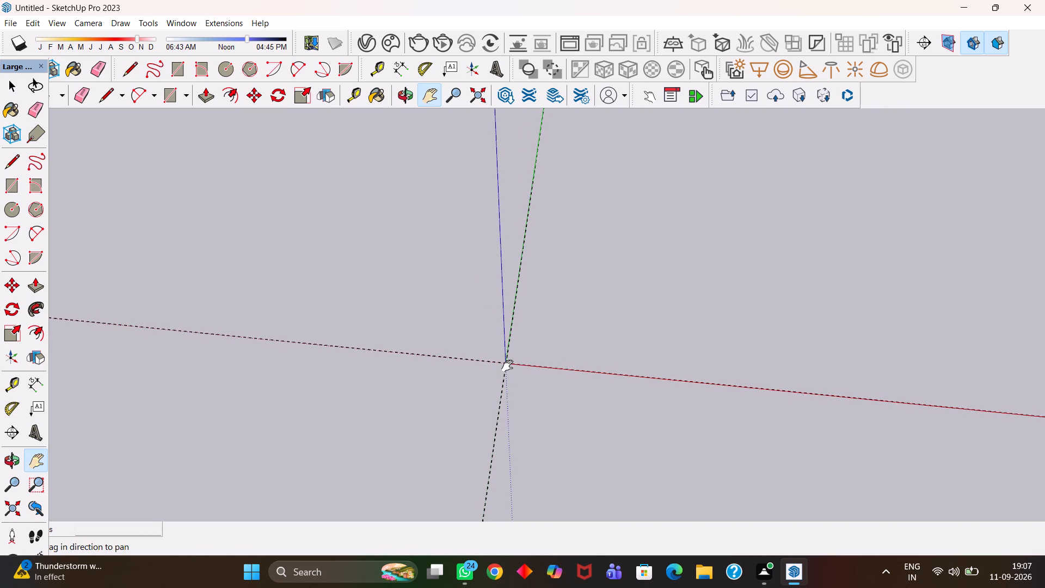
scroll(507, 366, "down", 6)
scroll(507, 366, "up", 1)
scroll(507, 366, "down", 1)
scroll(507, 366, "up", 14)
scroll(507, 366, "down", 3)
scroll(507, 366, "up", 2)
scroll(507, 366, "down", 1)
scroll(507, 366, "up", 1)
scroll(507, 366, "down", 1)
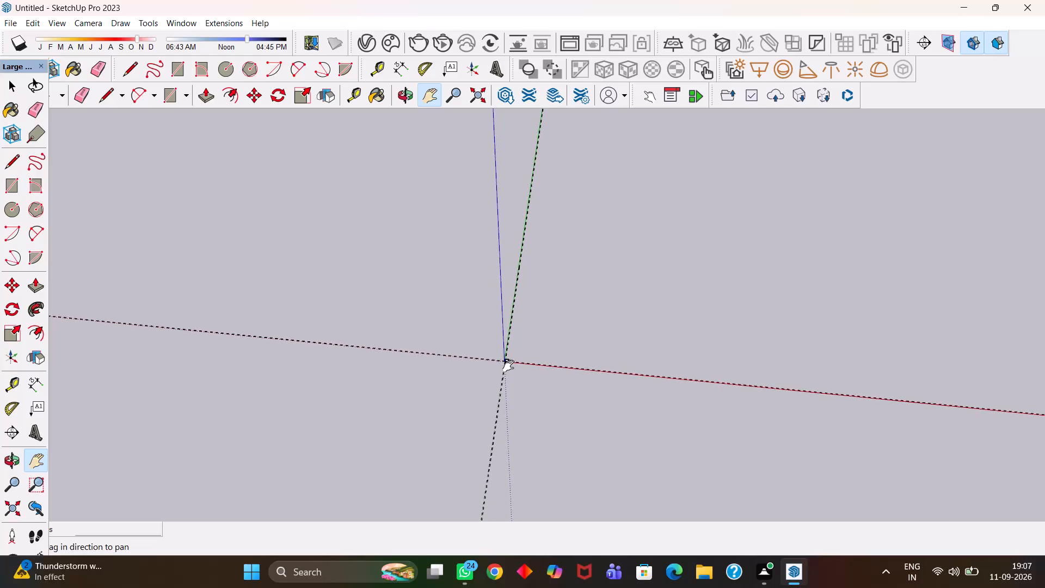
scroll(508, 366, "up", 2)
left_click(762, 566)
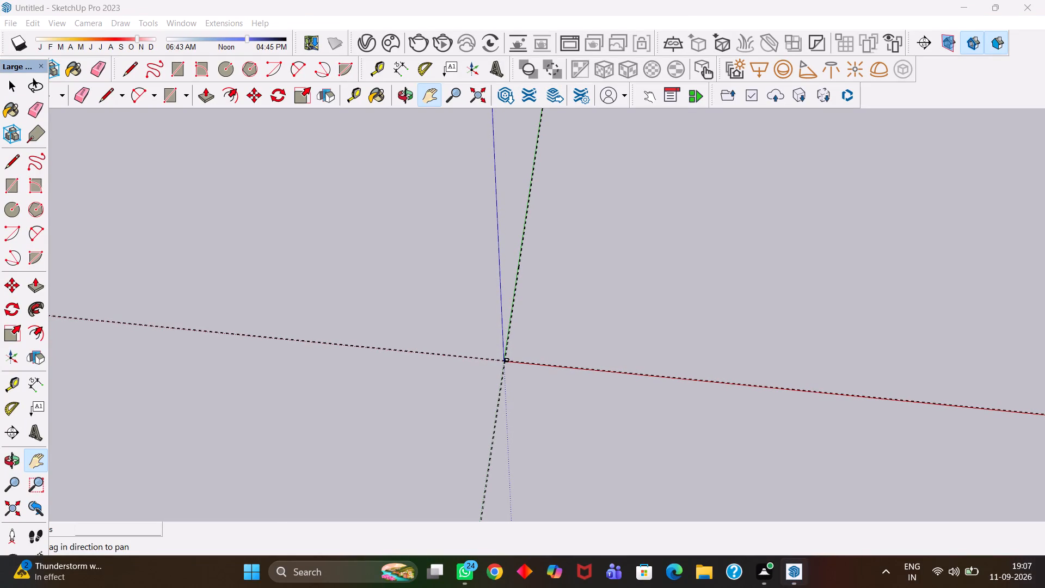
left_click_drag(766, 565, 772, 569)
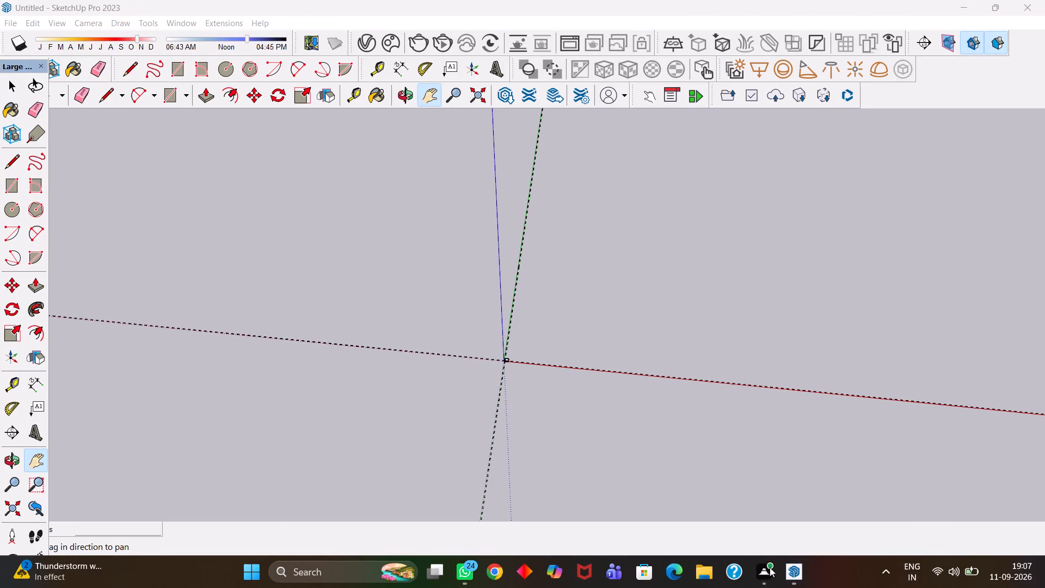
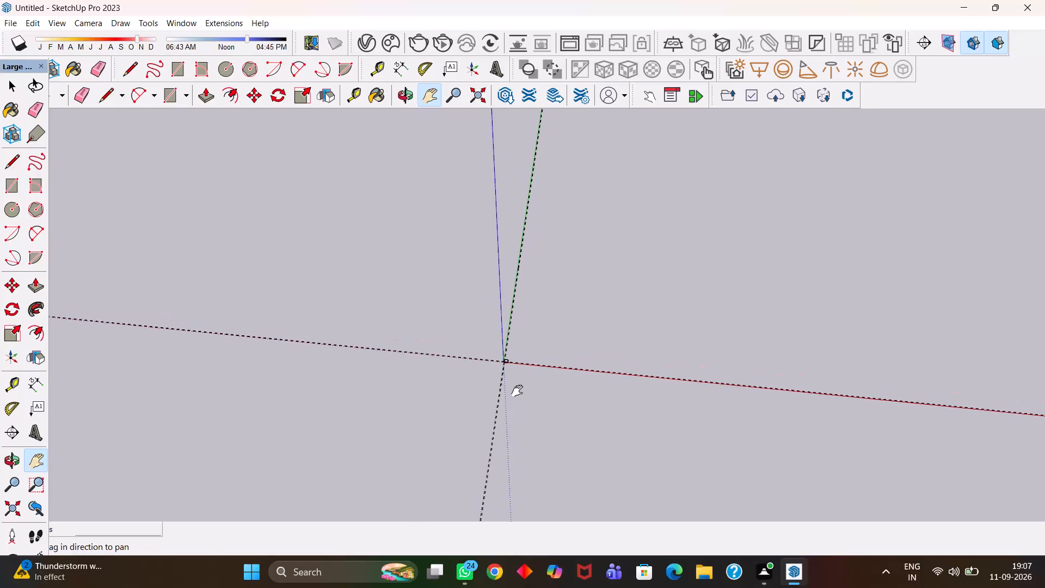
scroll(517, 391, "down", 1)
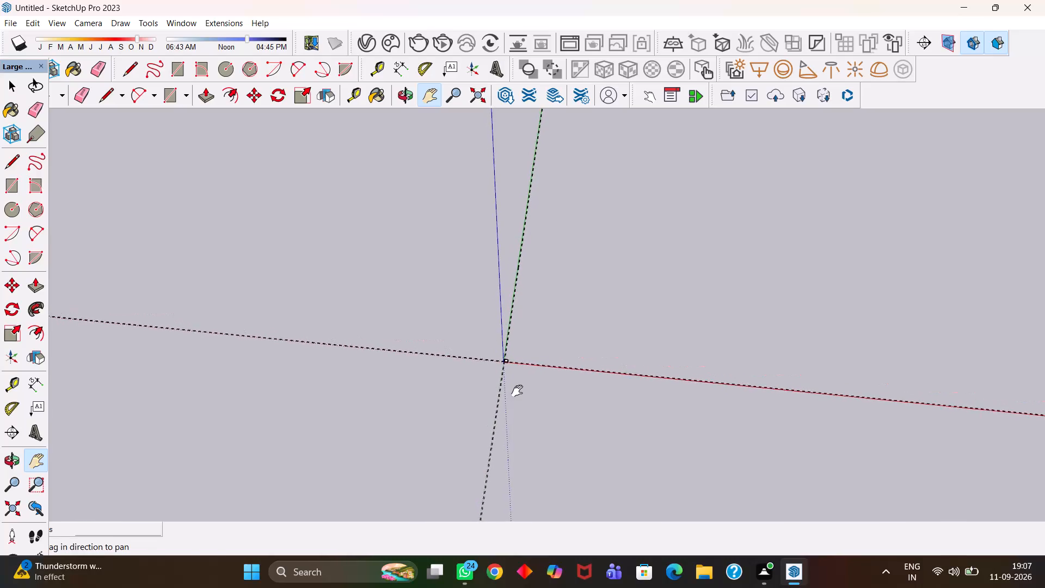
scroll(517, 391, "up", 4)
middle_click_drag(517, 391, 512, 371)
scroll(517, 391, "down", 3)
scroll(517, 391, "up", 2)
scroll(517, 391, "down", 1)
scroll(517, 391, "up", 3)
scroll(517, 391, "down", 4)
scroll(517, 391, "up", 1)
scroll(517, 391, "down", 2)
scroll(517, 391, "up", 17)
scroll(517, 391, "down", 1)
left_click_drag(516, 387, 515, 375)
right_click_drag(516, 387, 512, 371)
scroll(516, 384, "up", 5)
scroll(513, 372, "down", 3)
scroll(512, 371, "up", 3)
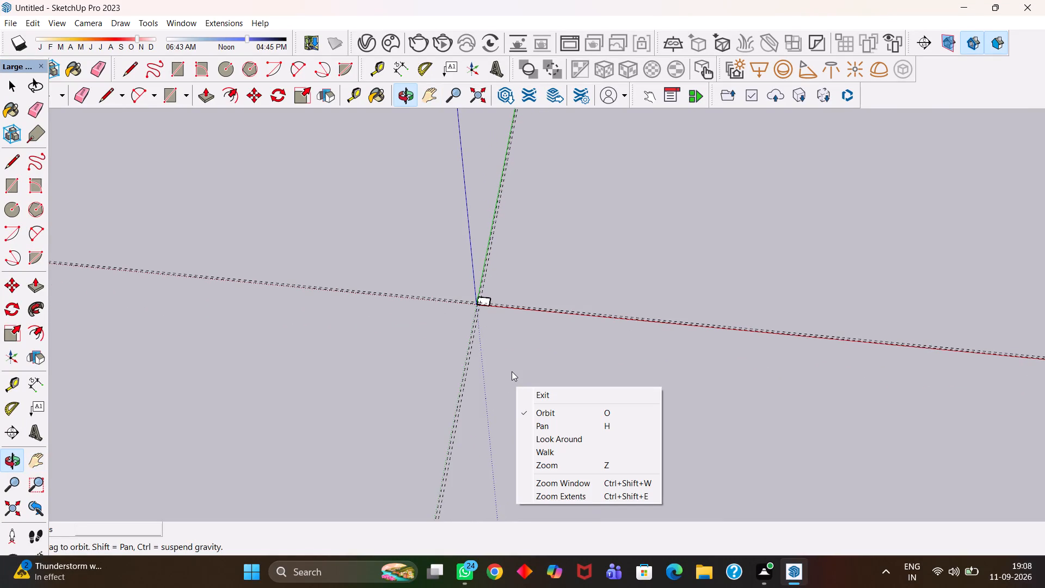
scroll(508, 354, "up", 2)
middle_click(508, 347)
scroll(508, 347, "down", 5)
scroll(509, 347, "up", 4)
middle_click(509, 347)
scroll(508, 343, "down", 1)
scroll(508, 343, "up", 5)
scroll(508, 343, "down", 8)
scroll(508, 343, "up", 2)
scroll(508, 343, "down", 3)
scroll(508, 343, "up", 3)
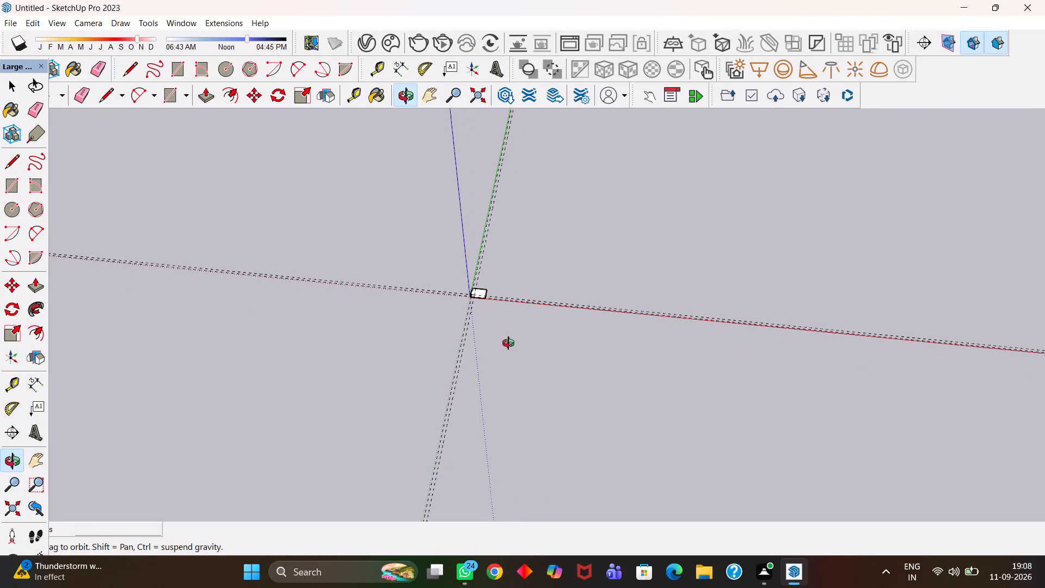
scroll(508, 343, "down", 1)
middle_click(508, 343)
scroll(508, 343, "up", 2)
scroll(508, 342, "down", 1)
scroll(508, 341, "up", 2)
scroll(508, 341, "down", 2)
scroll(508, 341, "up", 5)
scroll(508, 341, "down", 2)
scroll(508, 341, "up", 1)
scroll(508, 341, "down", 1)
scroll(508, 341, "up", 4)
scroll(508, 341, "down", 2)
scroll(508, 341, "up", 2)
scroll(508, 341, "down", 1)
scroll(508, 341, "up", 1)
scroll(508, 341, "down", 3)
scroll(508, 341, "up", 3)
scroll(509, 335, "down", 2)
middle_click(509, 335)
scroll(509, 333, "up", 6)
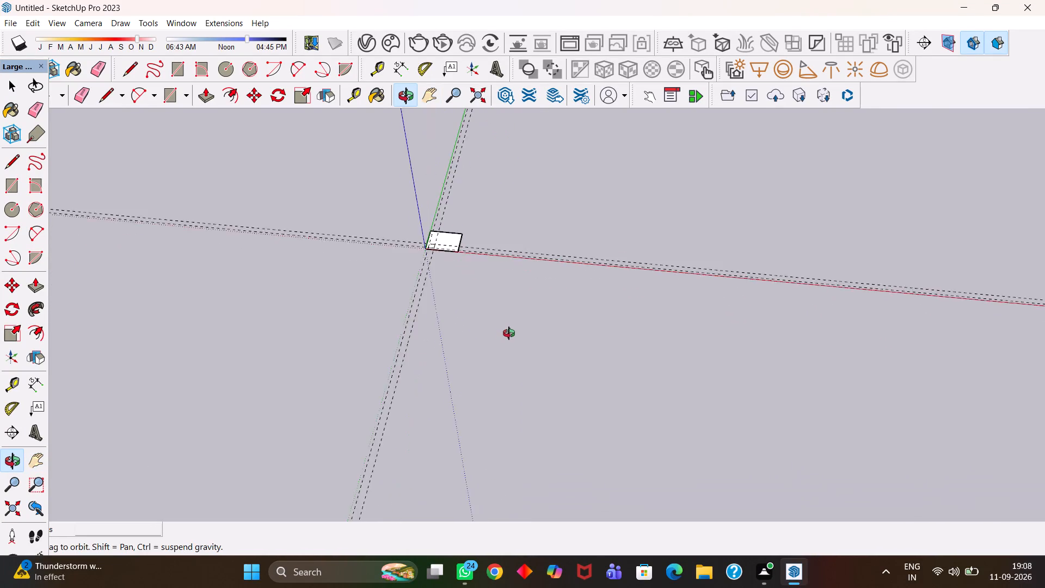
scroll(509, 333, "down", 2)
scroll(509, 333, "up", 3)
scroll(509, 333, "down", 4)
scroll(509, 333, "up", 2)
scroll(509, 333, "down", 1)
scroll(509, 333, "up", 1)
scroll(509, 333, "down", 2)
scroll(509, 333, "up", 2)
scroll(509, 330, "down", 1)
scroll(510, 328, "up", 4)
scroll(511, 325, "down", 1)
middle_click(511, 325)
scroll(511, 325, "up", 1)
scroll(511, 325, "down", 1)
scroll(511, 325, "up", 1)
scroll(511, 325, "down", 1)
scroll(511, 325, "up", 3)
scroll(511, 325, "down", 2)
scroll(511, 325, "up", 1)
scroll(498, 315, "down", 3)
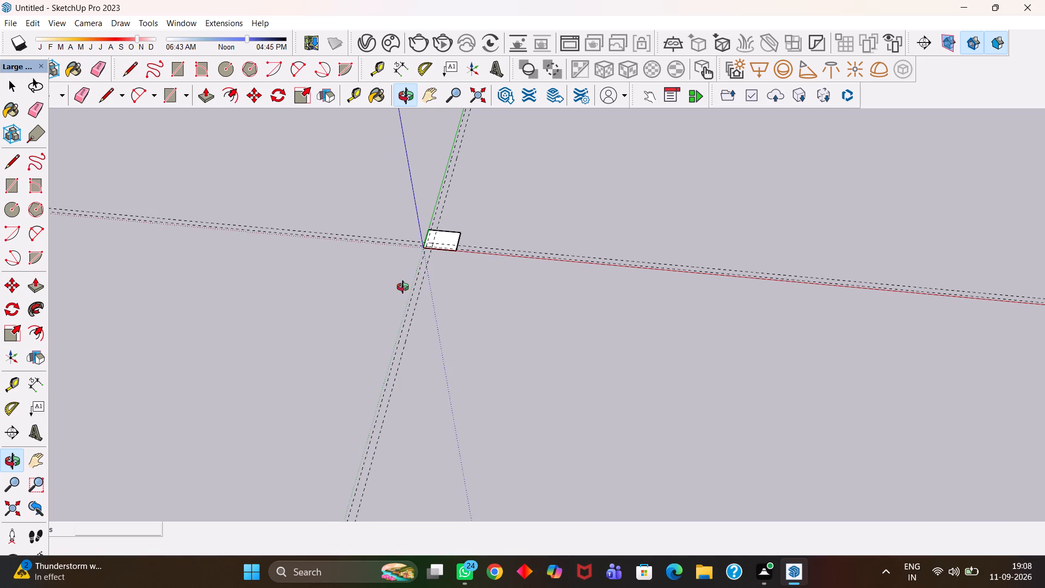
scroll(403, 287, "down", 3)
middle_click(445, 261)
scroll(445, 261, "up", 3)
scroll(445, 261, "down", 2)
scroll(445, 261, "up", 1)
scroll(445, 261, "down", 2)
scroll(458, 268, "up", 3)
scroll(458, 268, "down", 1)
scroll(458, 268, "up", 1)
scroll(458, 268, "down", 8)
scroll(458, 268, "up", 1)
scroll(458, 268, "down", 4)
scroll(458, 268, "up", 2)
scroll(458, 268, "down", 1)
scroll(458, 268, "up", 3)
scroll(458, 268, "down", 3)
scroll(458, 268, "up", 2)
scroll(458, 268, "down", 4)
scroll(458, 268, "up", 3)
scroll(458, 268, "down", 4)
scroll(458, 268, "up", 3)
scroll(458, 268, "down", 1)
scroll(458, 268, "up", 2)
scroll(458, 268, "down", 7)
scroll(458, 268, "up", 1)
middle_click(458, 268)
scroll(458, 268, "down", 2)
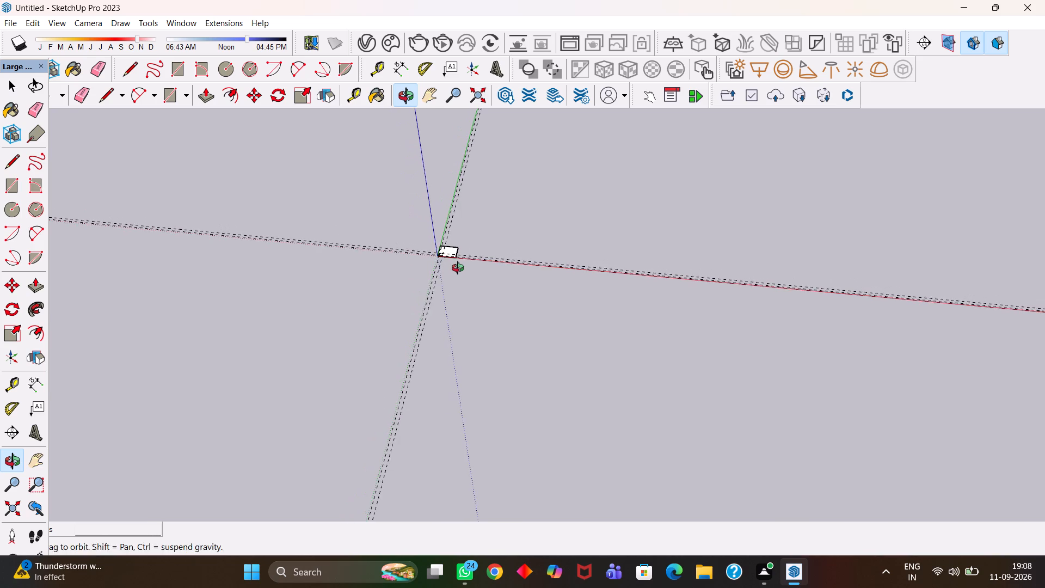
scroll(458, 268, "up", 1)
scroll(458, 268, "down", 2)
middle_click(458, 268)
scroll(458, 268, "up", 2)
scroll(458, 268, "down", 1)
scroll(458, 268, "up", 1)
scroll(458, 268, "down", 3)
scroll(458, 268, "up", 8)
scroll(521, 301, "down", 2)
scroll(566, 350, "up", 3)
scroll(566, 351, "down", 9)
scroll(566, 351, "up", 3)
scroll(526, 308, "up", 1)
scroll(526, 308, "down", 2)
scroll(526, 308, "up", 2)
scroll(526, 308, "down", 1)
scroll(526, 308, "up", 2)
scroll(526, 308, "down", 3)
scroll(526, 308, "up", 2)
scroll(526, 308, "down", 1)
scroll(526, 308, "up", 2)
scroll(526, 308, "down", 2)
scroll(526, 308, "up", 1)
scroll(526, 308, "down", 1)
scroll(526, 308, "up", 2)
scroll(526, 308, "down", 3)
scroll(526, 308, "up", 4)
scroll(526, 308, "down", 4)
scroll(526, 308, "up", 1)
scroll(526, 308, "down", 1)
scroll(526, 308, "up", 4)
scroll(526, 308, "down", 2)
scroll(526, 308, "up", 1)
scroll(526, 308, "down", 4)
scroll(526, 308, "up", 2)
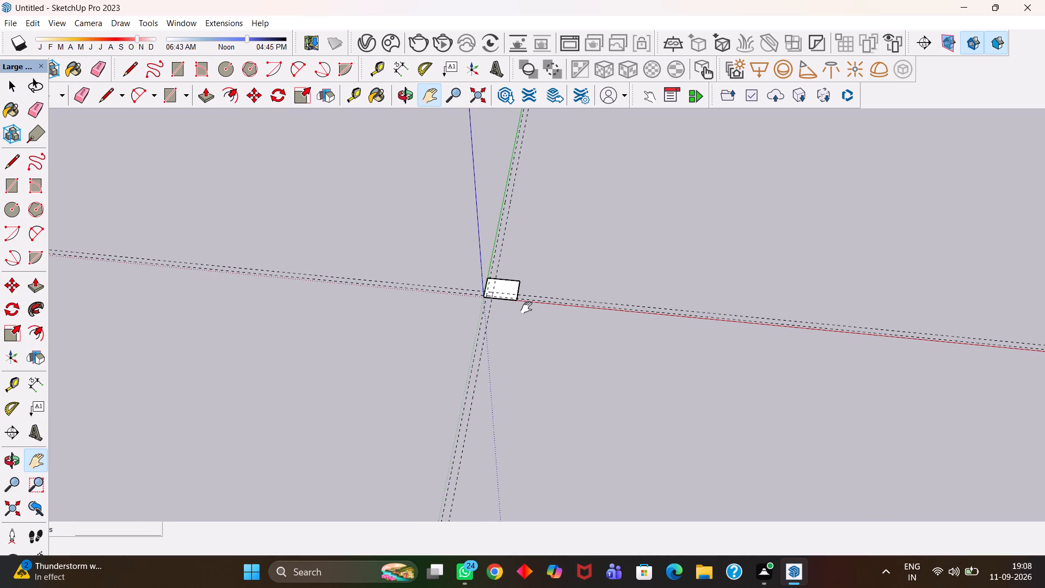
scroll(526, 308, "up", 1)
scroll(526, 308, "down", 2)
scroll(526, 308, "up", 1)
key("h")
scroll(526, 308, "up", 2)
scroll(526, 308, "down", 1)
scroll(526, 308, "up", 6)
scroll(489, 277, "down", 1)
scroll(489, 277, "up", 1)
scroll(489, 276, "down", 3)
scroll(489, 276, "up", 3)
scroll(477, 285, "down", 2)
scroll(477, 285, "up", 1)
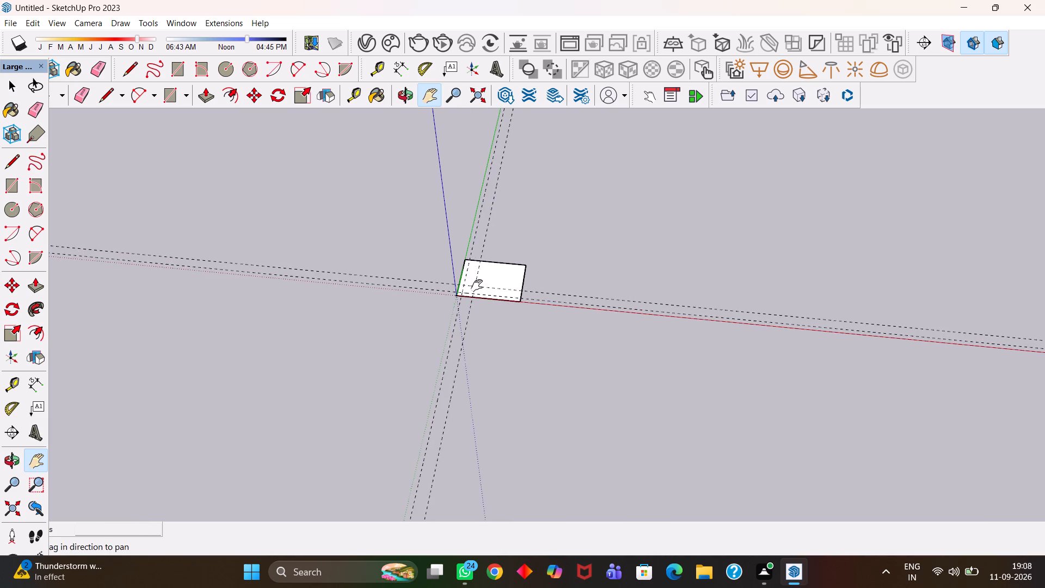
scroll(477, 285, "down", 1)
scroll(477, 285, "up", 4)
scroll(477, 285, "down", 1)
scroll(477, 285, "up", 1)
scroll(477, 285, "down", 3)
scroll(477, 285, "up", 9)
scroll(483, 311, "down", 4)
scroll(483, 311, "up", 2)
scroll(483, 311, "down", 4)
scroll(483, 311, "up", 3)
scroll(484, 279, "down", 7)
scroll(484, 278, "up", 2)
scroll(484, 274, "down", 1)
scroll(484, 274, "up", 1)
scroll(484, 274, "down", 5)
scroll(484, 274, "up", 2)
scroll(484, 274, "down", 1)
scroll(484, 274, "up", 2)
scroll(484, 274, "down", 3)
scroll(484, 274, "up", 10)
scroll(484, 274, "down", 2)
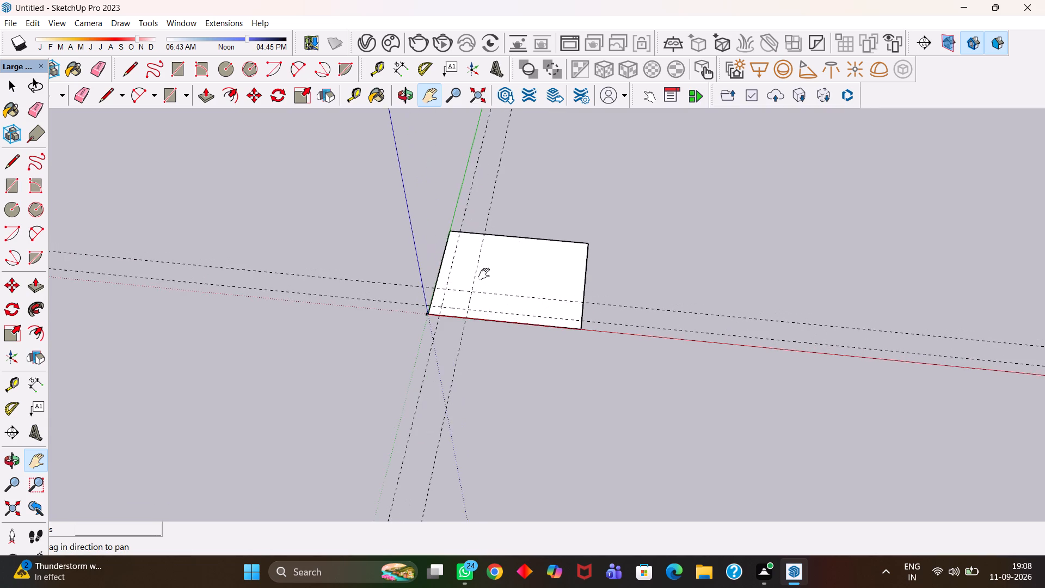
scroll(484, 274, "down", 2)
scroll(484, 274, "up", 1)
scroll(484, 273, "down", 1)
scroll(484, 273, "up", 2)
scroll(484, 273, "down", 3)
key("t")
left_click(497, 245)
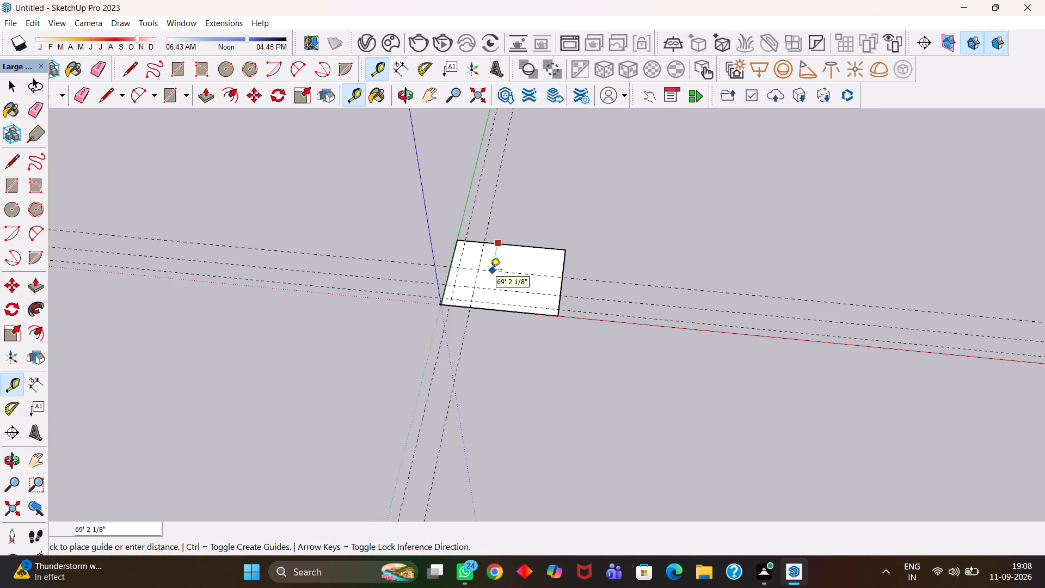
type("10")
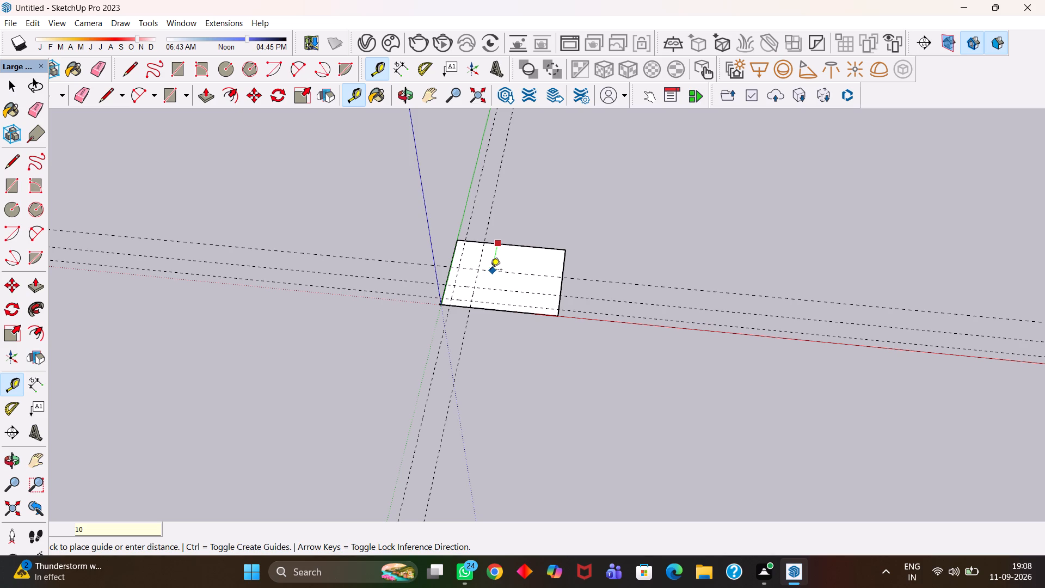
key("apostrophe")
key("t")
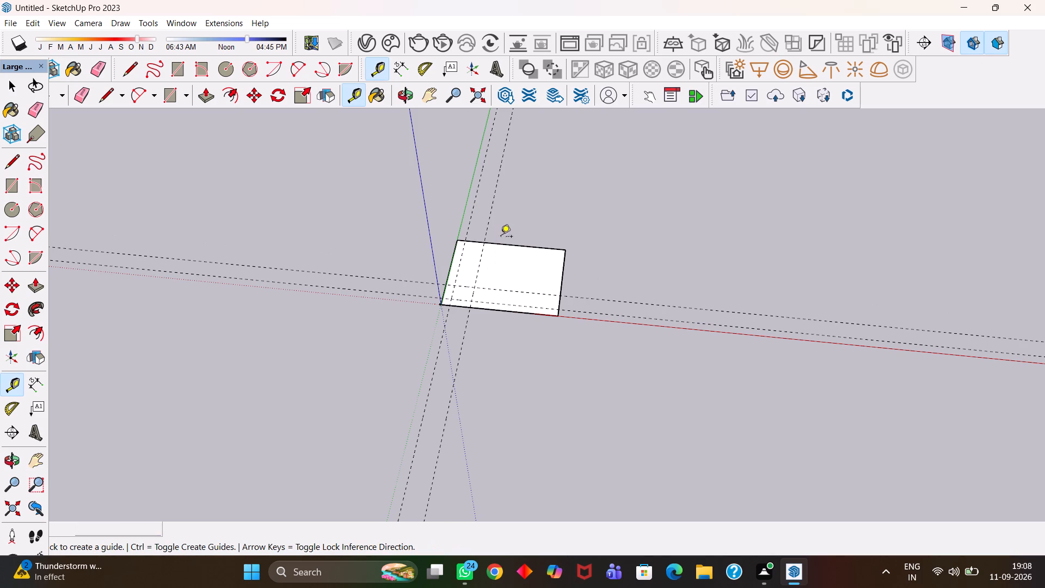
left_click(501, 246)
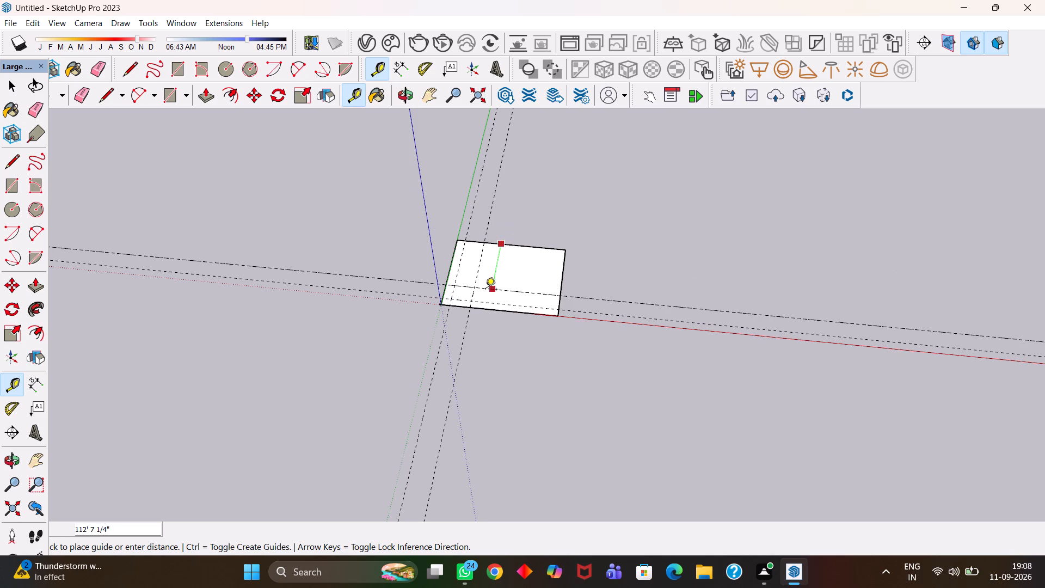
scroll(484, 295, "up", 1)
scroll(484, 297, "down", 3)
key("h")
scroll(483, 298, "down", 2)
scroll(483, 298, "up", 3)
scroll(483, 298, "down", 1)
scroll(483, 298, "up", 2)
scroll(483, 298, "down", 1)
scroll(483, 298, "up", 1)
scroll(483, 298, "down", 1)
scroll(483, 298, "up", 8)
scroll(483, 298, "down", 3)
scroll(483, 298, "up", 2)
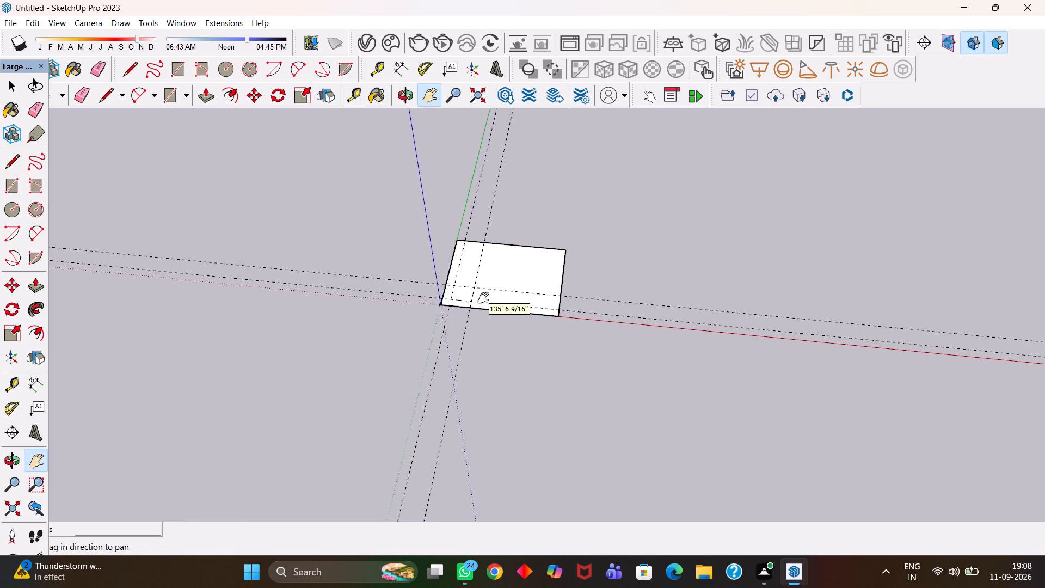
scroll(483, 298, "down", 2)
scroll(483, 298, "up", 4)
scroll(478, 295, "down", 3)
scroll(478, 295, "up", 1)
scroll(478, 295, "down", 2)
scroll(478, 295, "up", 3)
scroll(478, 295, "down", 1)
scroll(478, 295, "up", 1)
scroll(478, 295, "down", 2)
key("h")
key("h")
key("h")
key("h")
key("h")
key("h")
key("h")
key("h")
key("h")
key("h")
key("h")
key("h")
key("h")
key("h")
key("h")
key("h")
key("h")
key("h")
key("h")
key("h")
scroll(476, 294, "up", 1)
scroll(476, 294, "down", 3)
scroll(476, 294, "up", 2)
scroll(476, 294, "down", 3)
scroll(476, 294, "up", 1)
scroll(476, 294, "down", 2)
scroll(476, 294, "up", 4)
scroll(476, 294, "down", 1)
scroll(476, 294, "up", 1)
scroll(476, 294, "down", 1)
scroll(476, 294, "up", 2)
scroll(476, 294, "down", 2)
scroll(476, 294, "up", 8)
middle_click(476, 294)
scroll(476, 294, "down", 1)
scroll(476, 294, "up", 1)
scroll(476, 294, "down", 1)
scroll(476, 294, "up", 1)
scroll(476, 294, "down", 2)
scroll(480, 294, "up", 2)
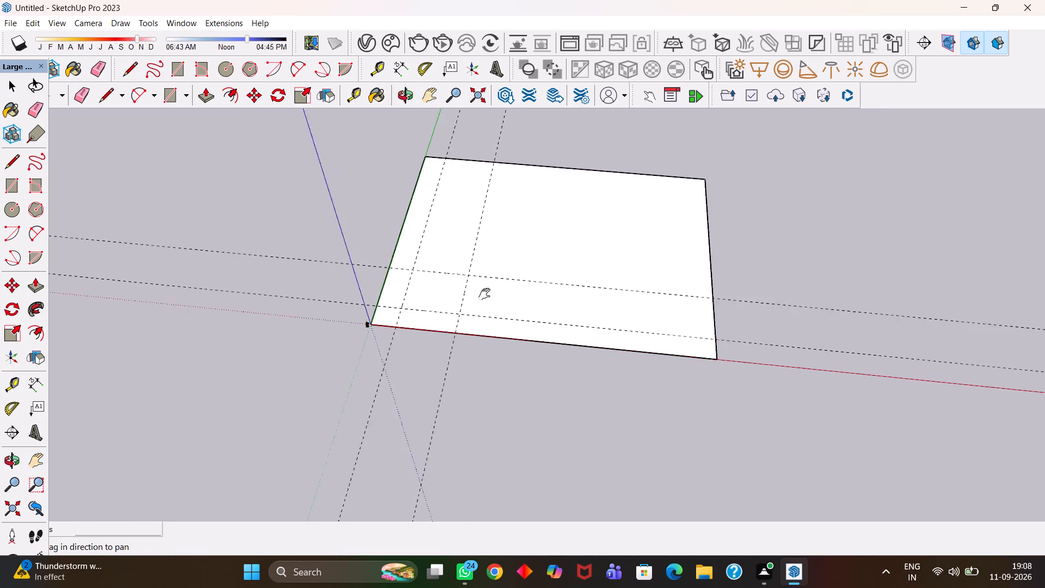
Place a guide 9" from the farther of the two guides parallel to the red axis, offset toward the red axis.
middle_click(484, 294)
scroll(484, 294, "up", 4)
scroll(485, 294, "down", 3)
scroll(485, 294, "up", 2)
scroll(485, 294, "down", 2)
scroll(485, 294, "up", 5)
scroll(486, 290, "down", 1)
scroll(486, 290, "up", 1)
scroll(486, 290, "down", 2)
key("t")
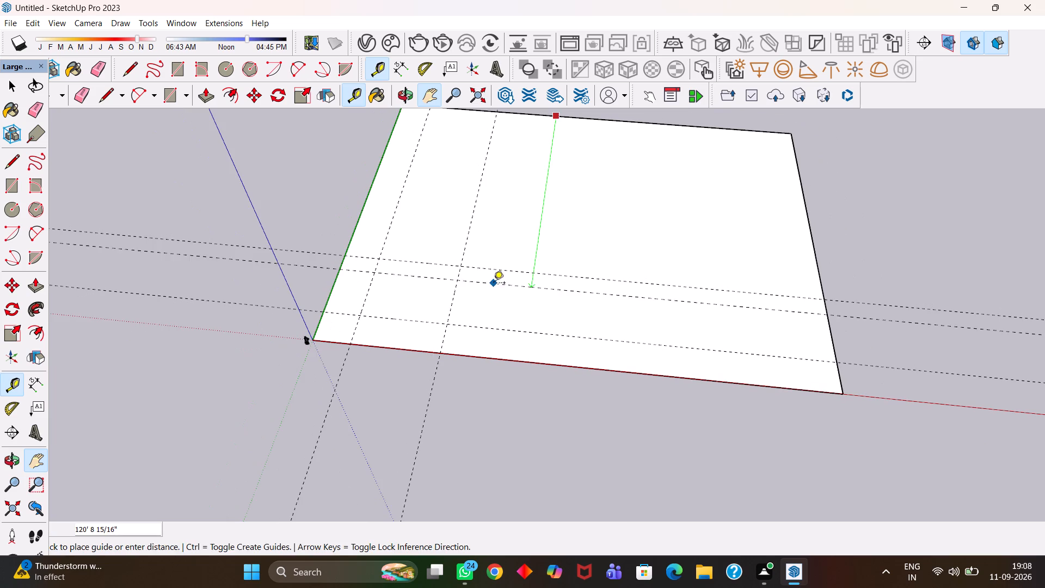
key("space")
key("t")
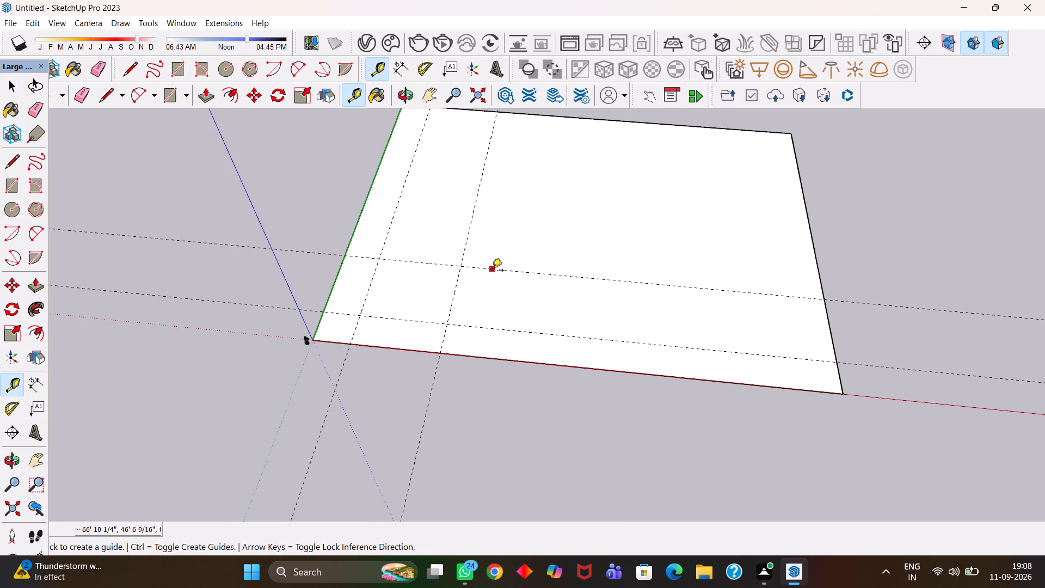
left_click(491, 271)
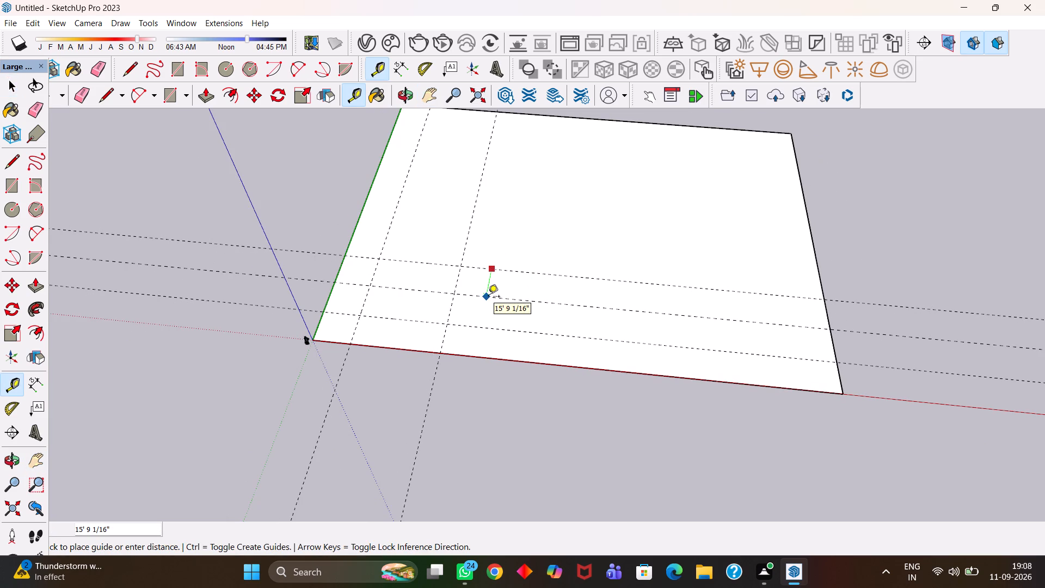
key("9")
key("shift+quotedbl")
key("Return")
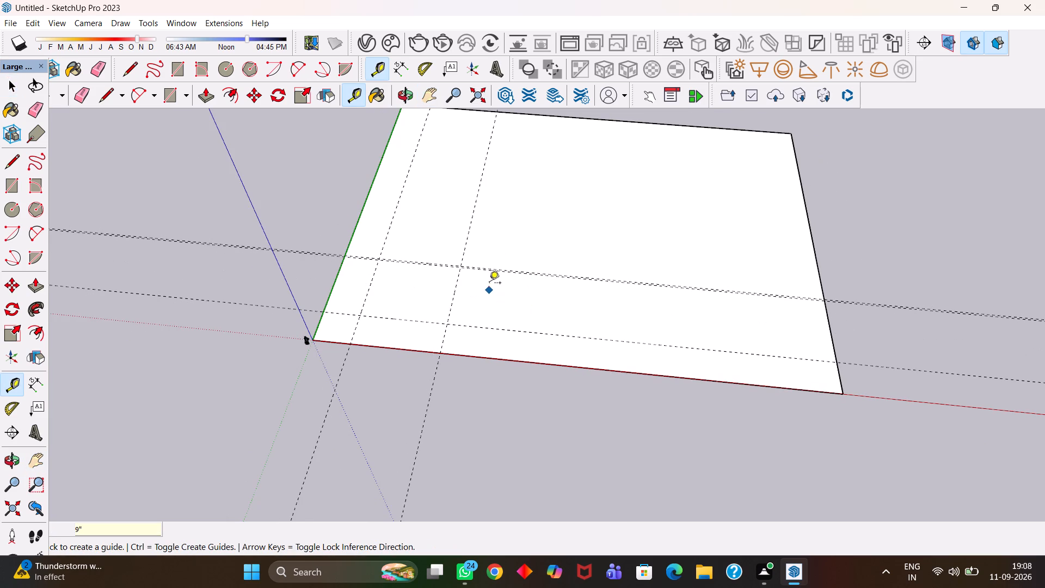
Examine the closely spaced pair of guides where they cross the guides parallel to the green axis.
scroll(488, 276, "down", 1)
scroll(488, 276, "up", 2)
scroll(488, 276, "down", 2)
scroll(488, 276, "up", 2)
scroll(479, 267, "down", 1)
scroll(479, 267, "up", 5)
scroll(479, 267, "down", 2)
scroll(479, 267, "up", 3)
scroll(456, 274, "down", 2)
scroll(456, 274, "up", 7)
middle_click_drag(456, 274, 471, 433)
scroll(456, 274, "down", 2)
left_click(456, 274)
scroll(456, 274, "up", 4)
scroll(456, 274, "down", 1)
scroll(456, 274, "up", 1)
scroll(456, 274, "down", 1)
scroll(456, 274, "up", 8)
scroll(462, 321, "down", 3)
scroll(471, 433, "up", 1)
left_click(471, 433)
key("h")
left_click_drag(418, 260, 466, 376)
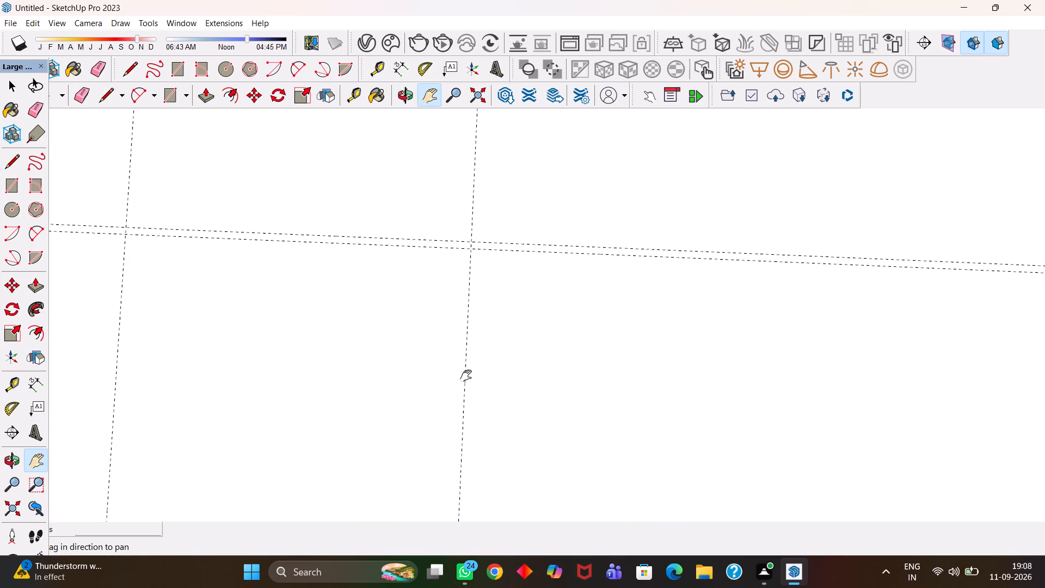
left_click_drag(466, 376, 467, 367)
scroll(538, 320, "up", 3)
middle_click_drag(533, 317, 498, 291)
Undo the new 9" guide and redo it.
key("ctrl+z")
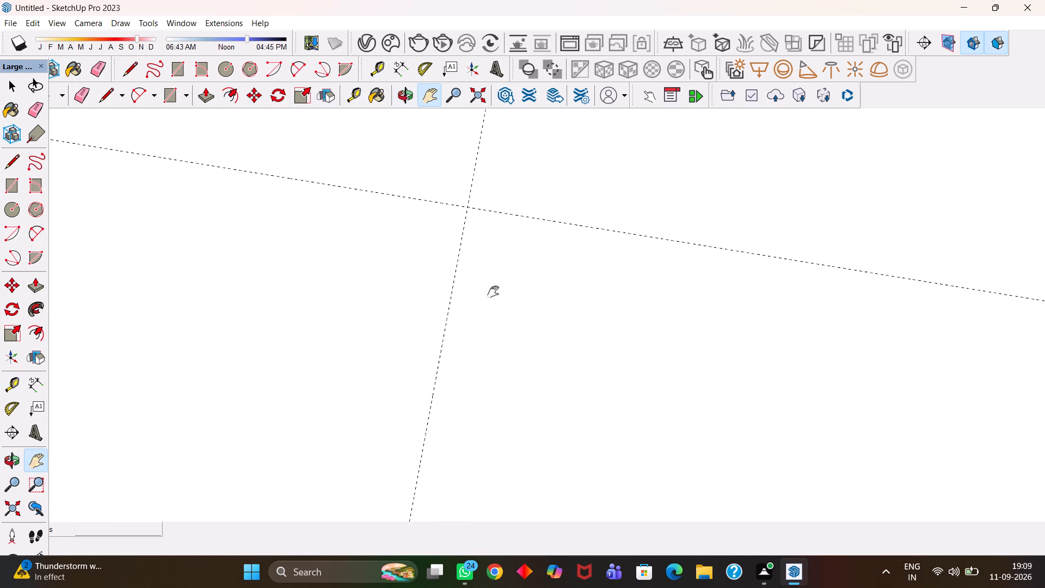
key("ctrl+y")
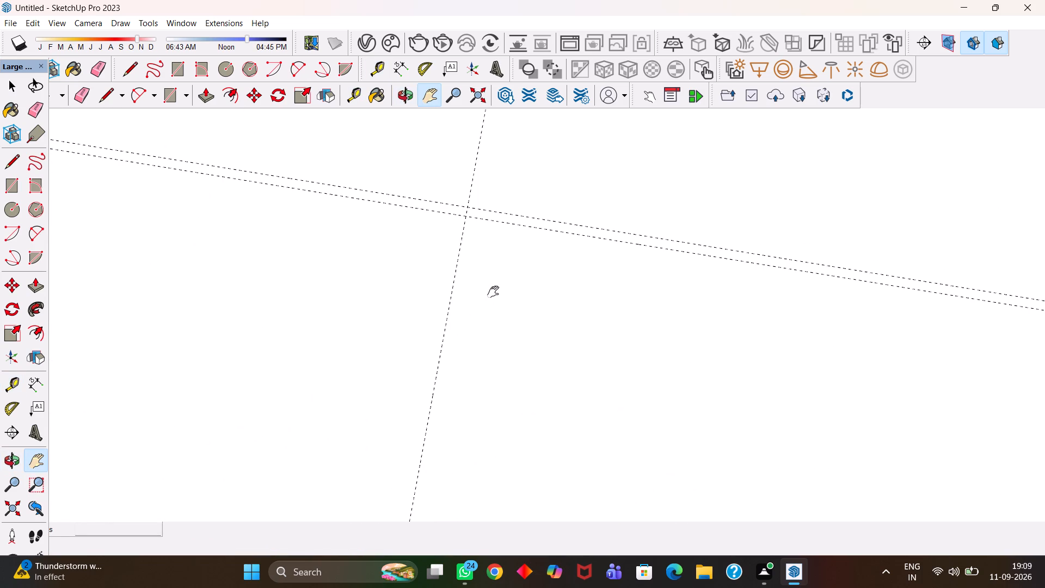
Place a guide 10'6" from the inner guide of the closely spaced pair, offset toward the red axis.
key("t")
key("space")
key("t")
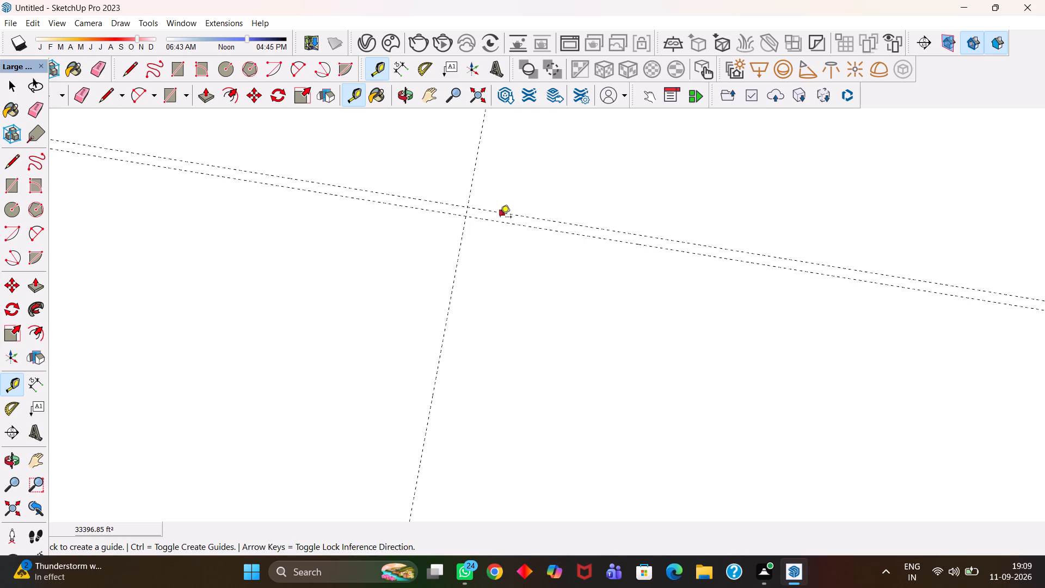
left_click(495, 222)
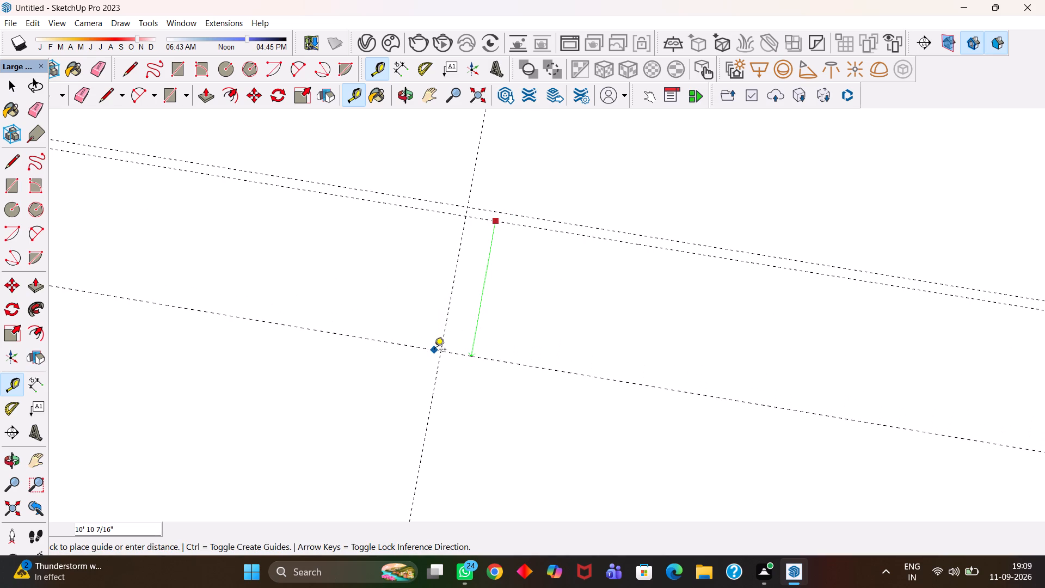
type("10'6")
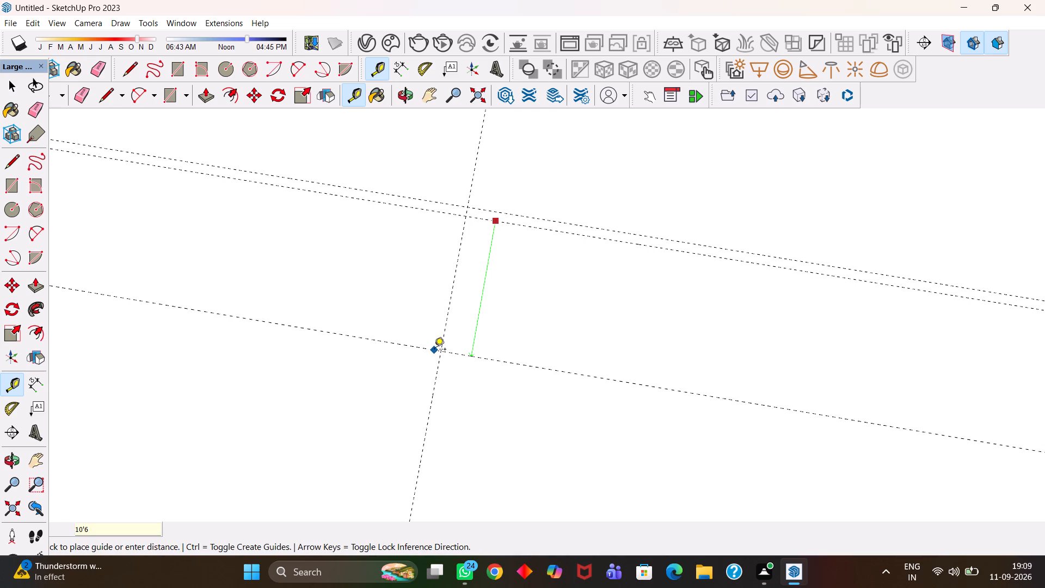
key("shift+quotedbl")
key("Return")
Place a guide 9" from the guide nearest the green axis, offset away from the green axis into the footprint.
scroll(444, 328, "down", 6)
scroll(444, 328, "up", 1)
scroll(444, 328, "down", 3)
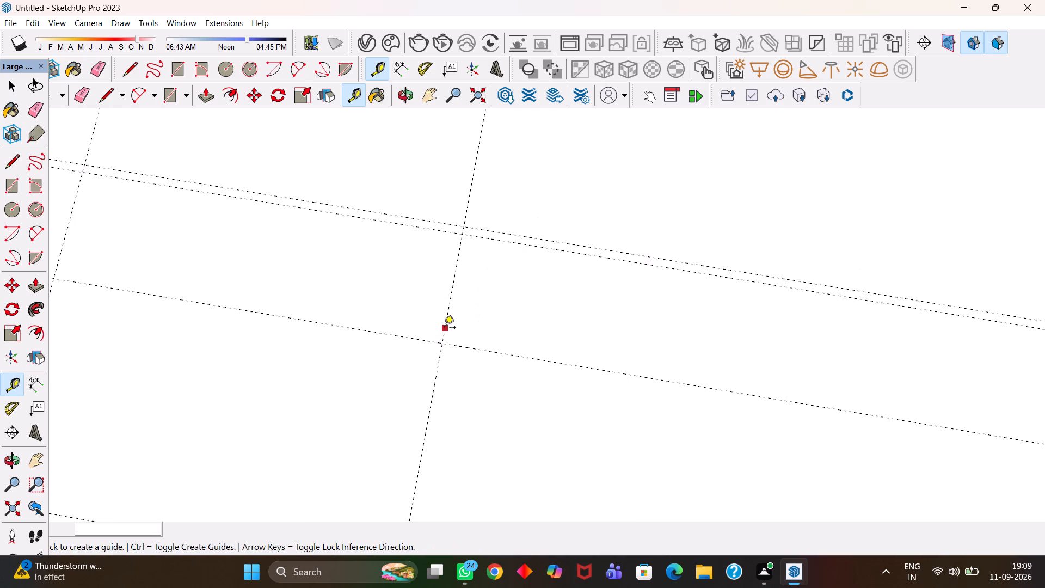
left_click(140, 211)
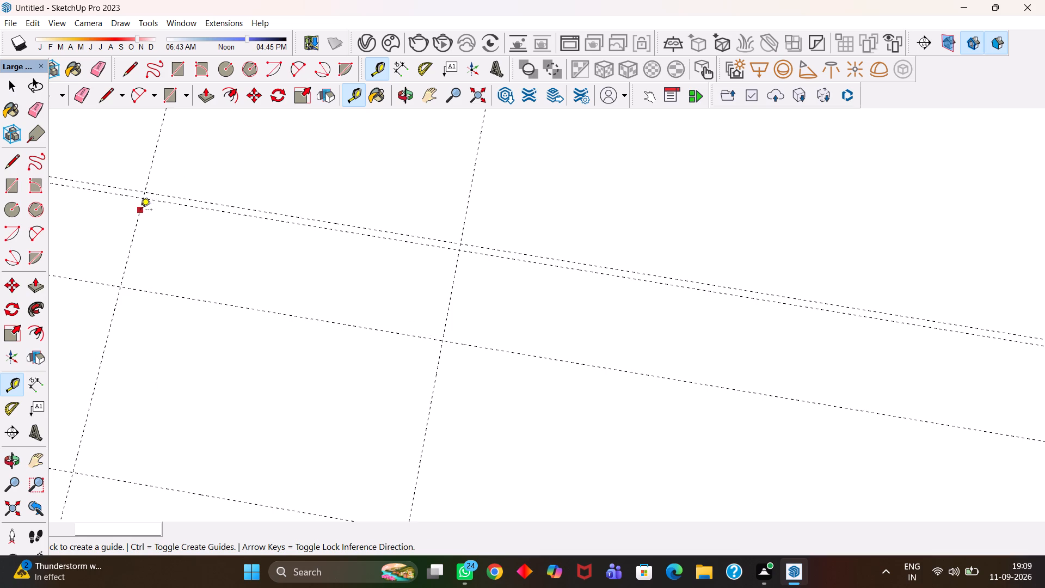
key("9")
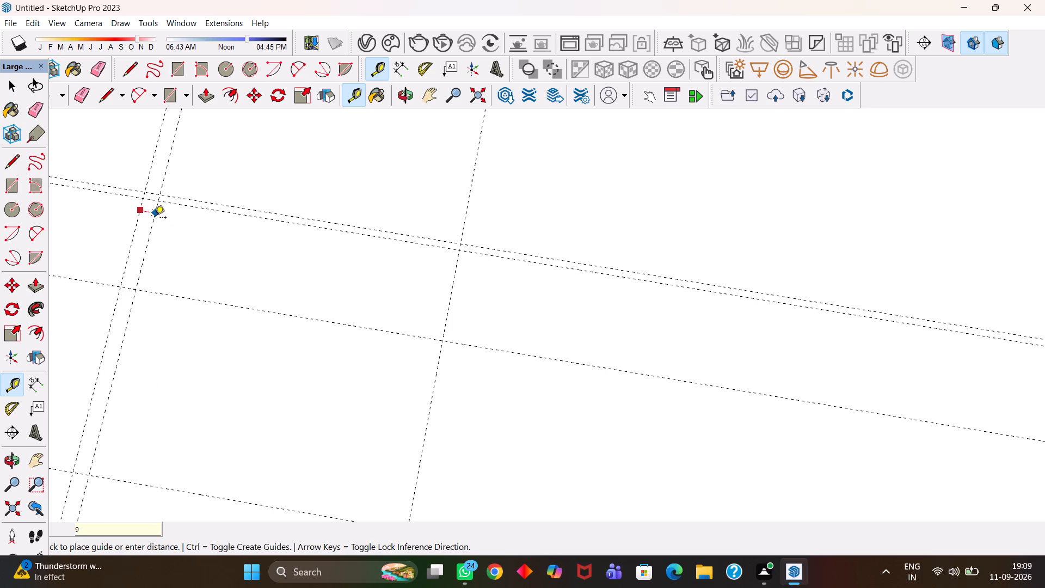
key("shift+quotedbl")
key("Return")
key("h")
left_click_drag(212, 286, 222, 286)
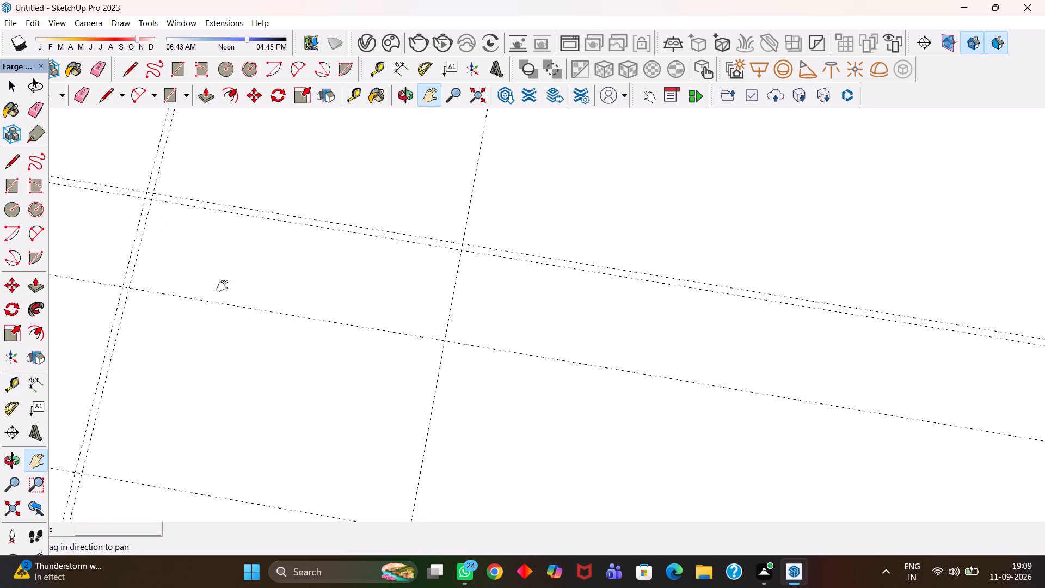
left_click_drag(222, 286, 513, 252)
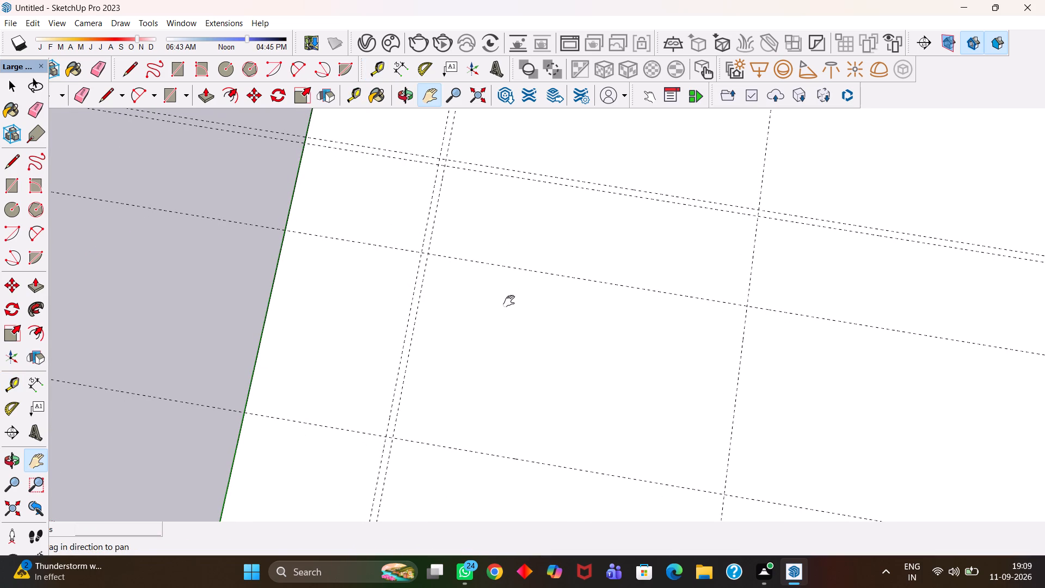
Place a guide 10' from the inner guide of the closely spaced pair parallel to the green axis, offset into the footprint.
scroll(560, 277, "up", 2)
scroll(560, 277, "down", 1)
key("t")
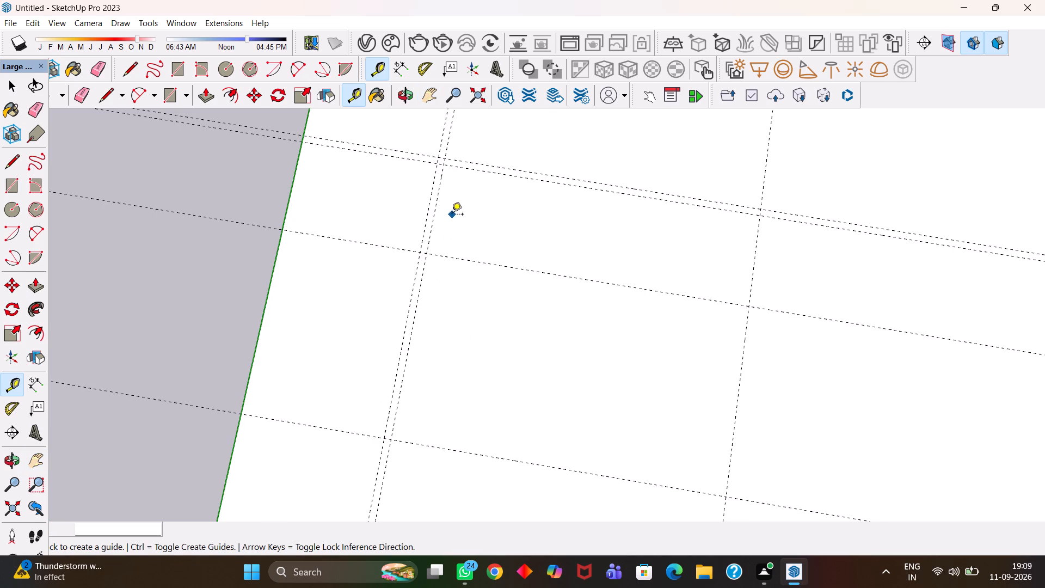
left_click(437, 207)
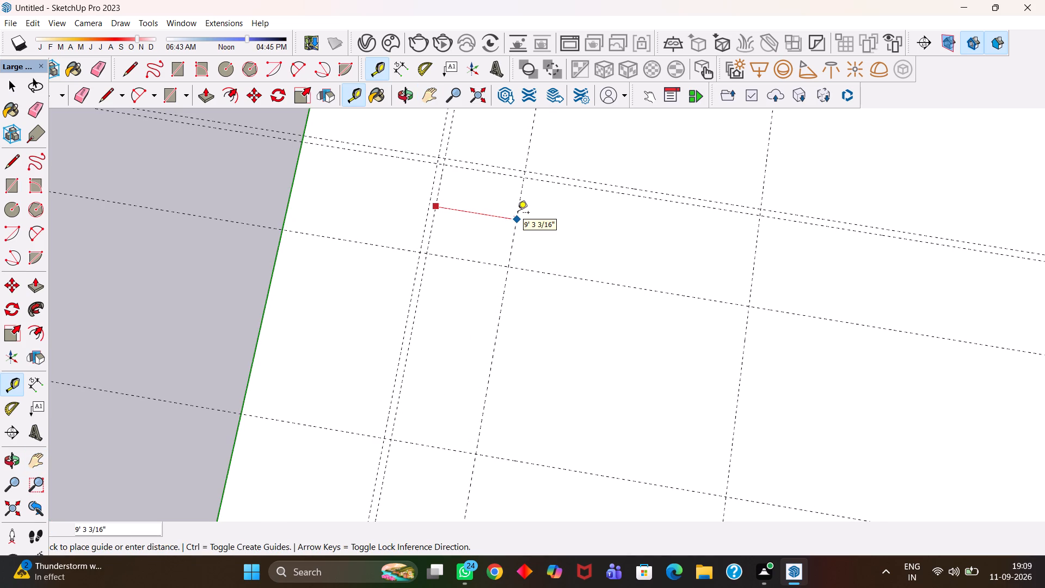
type("10'")
key("Return")
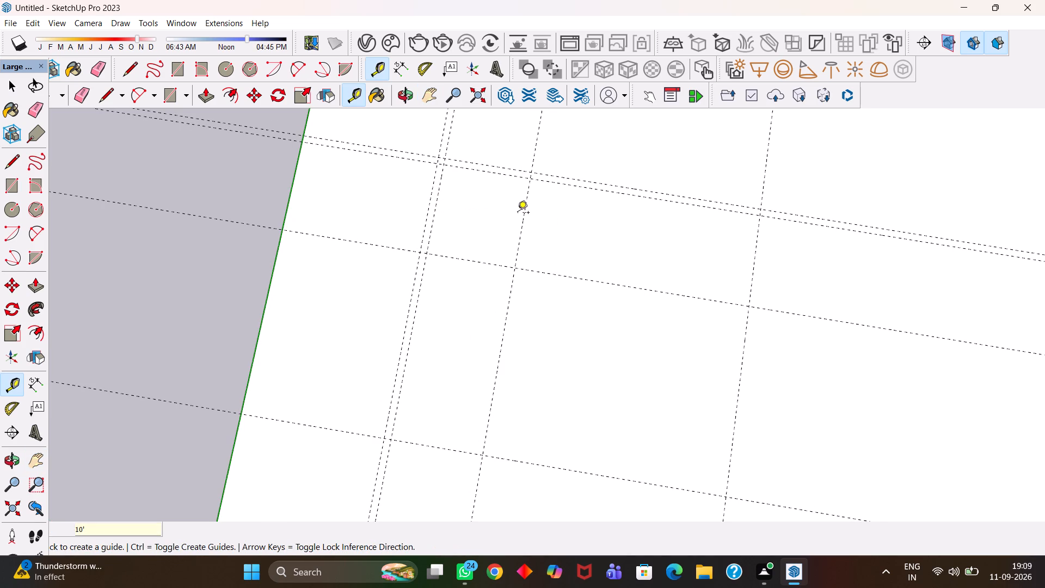
Draw a 10'6" by 10' room rectangle between the inner wall guides and the room guides at the footprint's corner.
key("r")
left_click(427, 253)
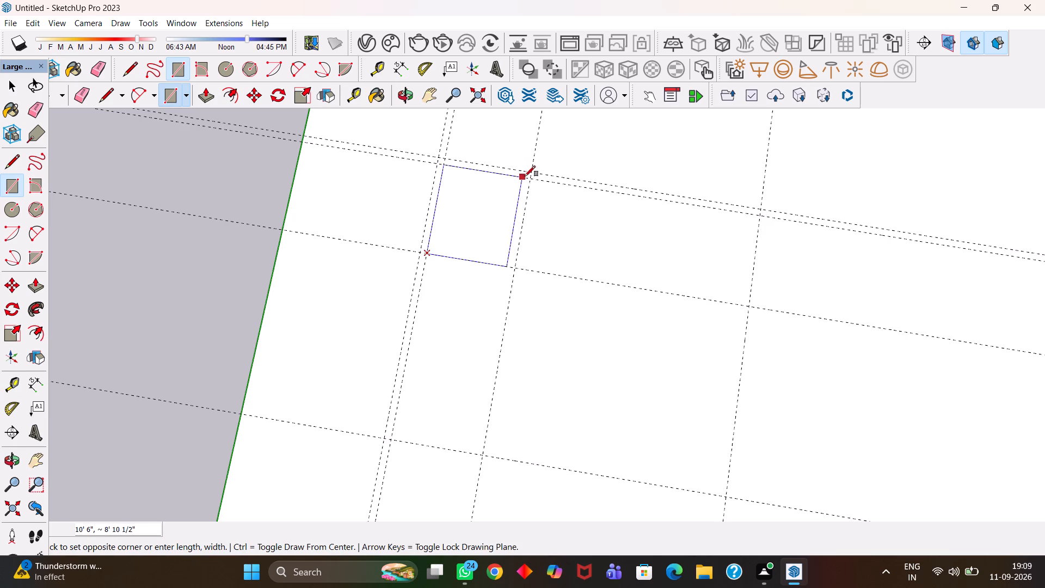
left_click(531, 181)
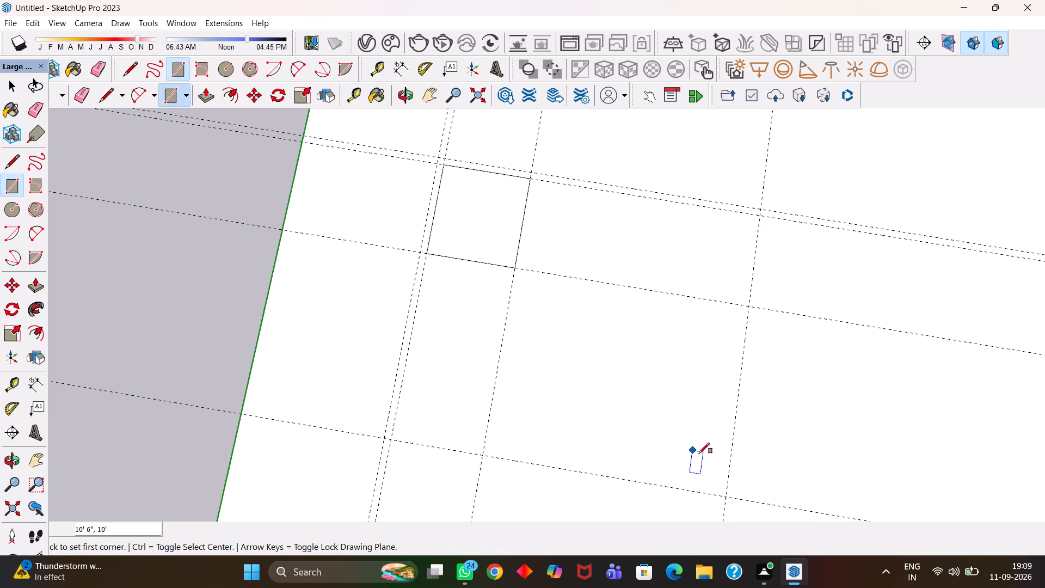
Draw the 37' by 32' building footprint rectangle between opposite intersections of the outer guides.
left_click(726, 496)
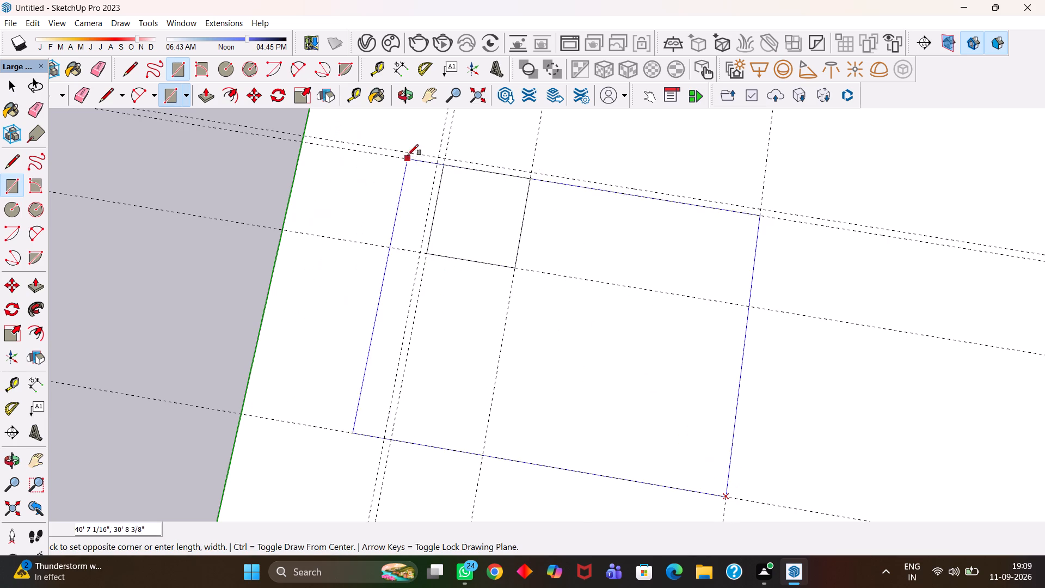
left_click(438, 155)
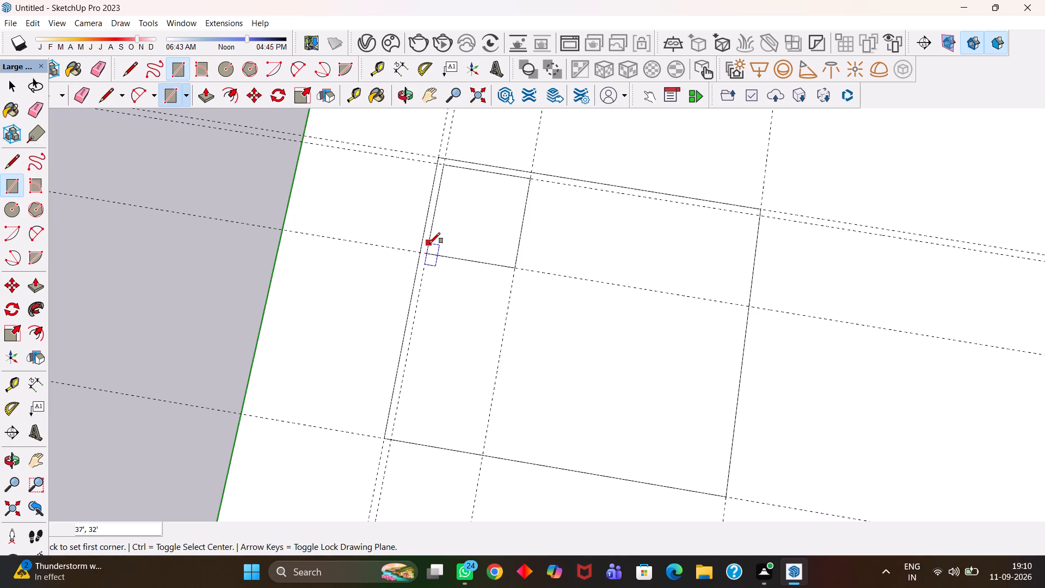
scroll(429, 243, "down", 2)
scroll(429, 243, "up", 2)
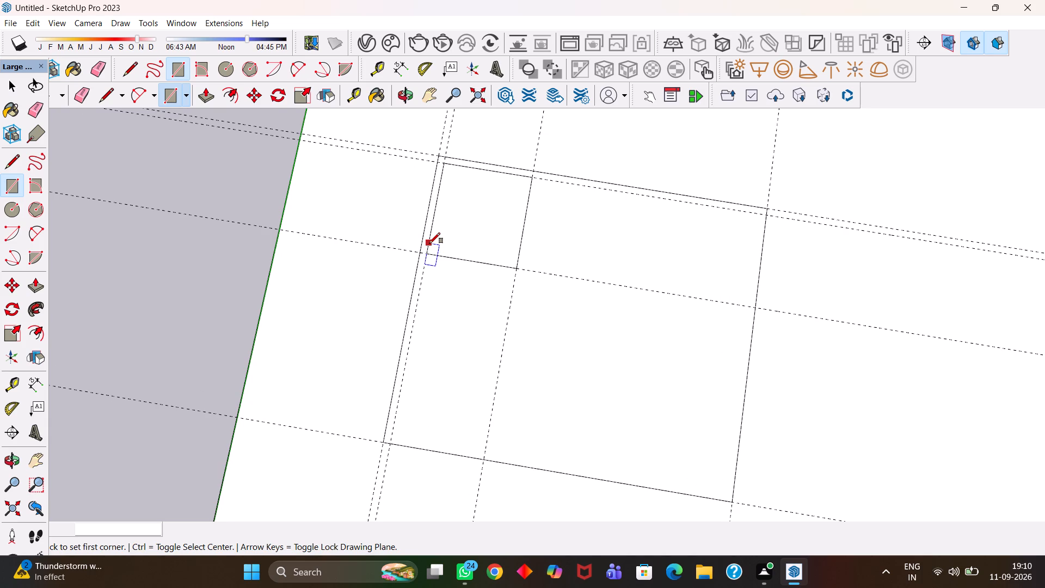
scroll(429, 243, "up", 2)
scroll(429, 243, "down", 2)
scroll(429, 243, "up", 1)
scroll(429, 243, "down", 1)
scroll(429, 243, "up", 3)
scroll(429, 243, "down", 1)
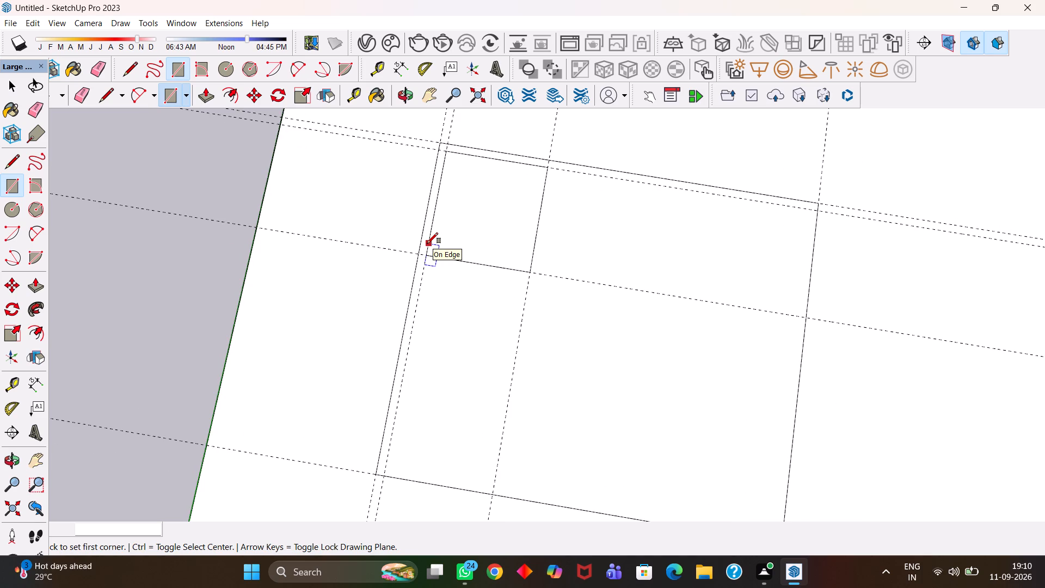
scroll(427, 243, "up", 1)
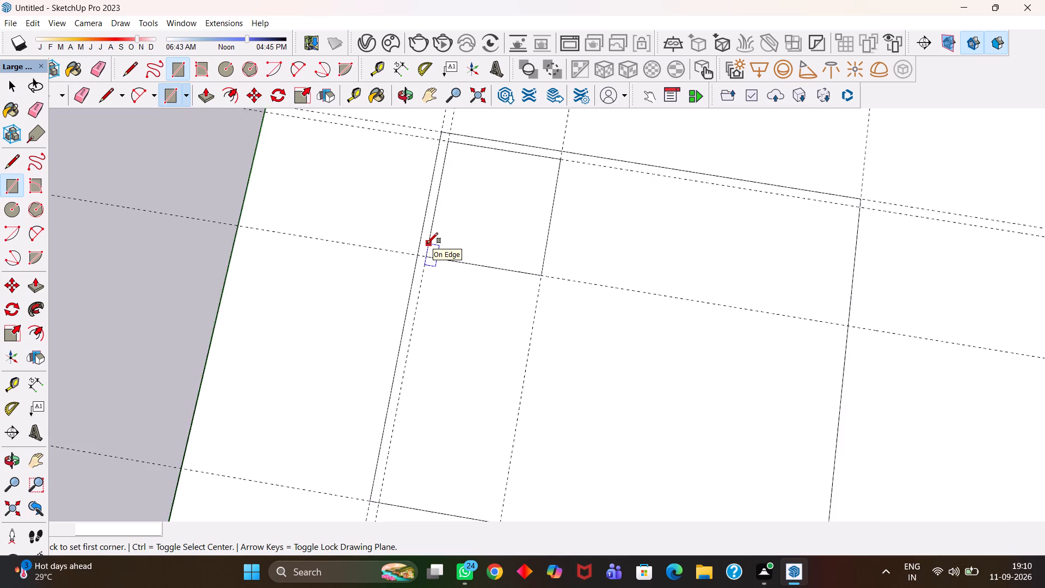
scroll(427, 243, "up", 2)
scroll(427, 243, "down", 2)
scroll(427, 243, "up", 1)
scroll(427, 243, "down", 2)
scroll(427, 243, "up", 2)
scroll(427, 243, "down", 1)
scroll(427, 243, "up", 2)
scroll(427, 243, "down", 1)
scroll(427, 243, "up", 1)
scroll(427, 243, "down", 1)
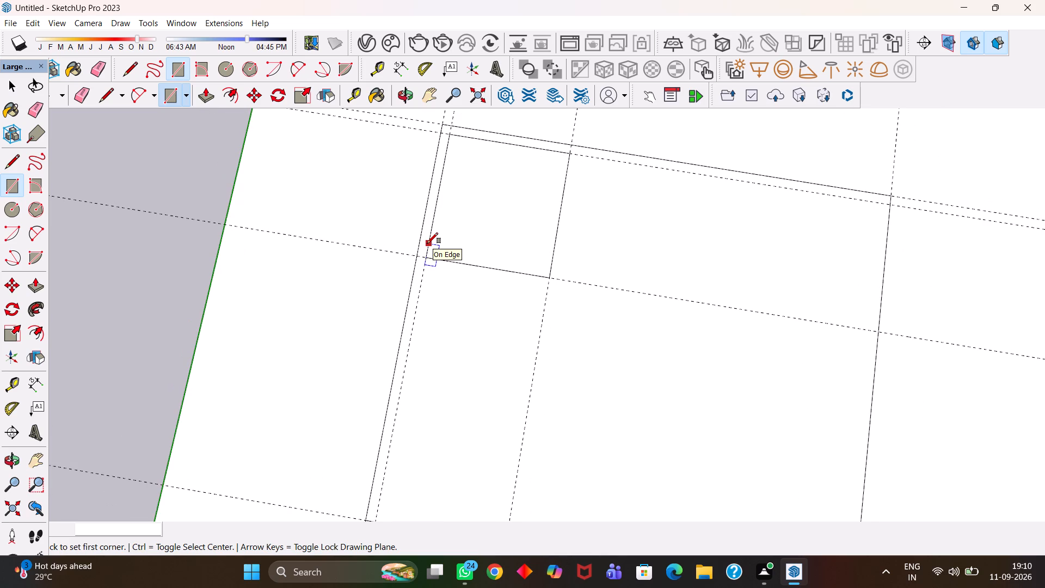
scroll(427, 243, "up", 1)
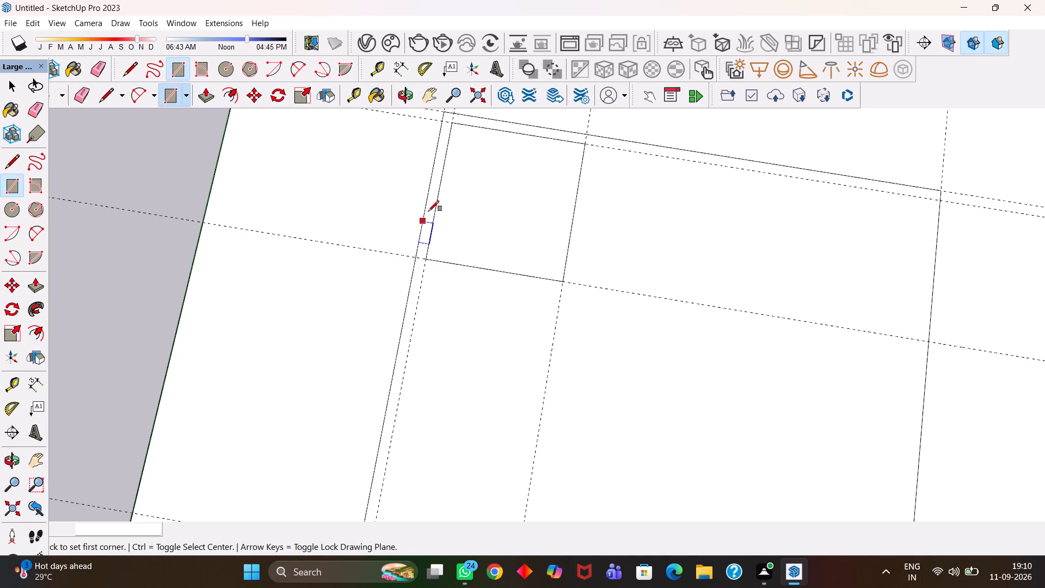
Place a guide 10' from the room's edge nearest the green axis, offset across the room.
key("t")
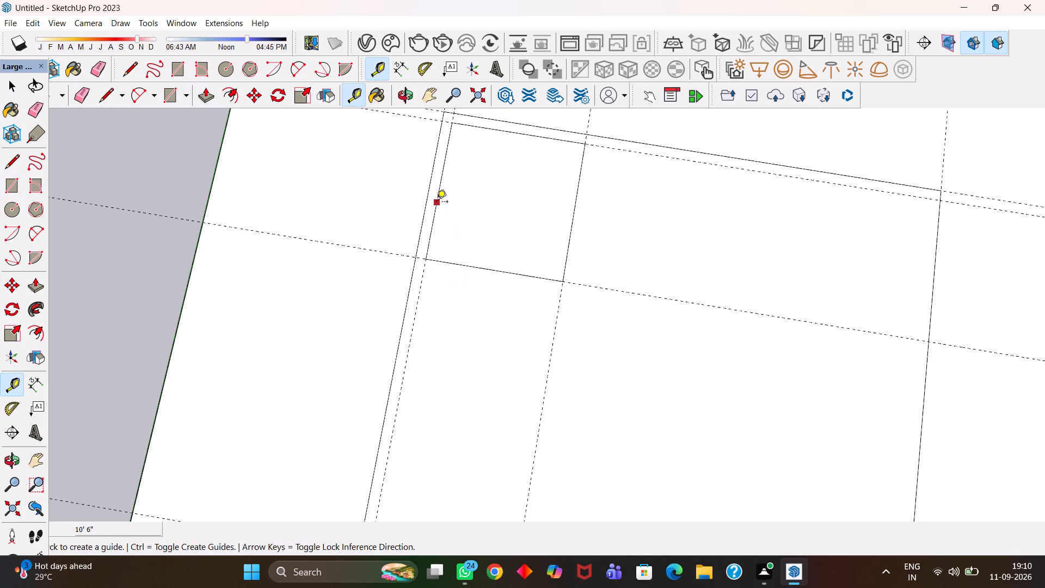
left_click_drag(437, 203, 442, 203)
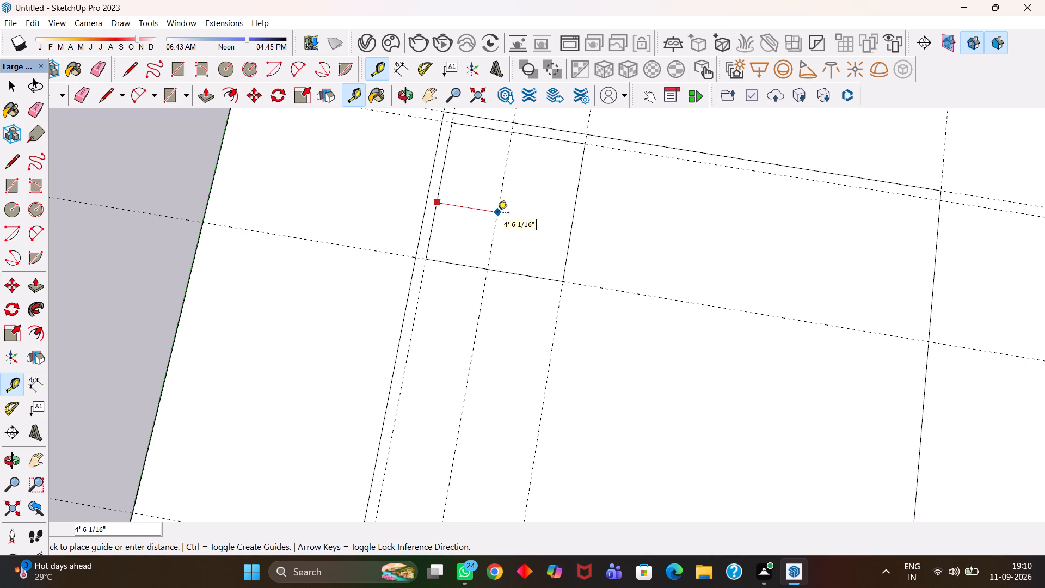
type("10'")
key("Return")
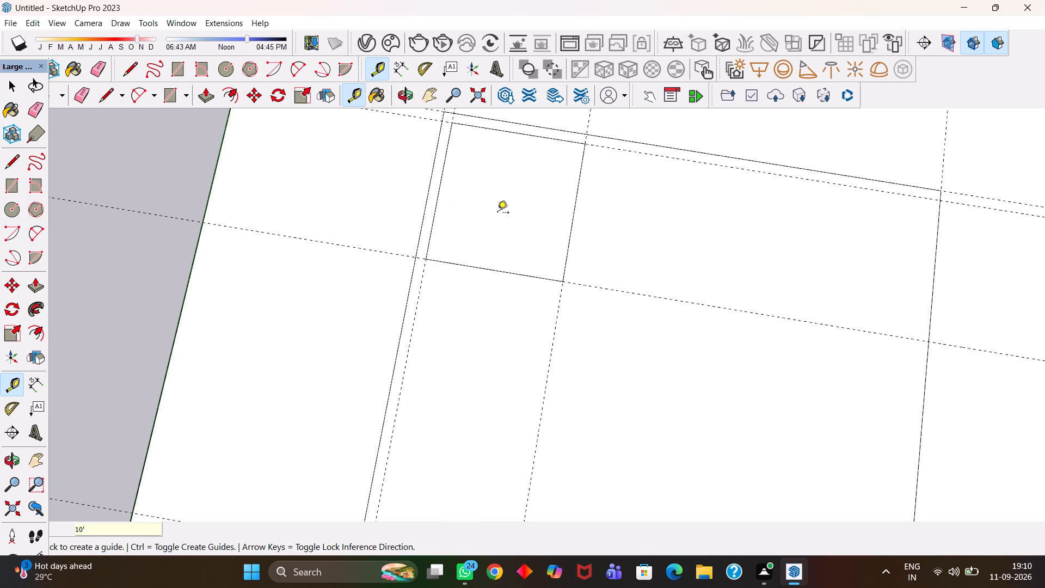
Place guides 6" outside the room's two interior edges to mark the partition wall thickness.
key("t")
left_click(577, 202)
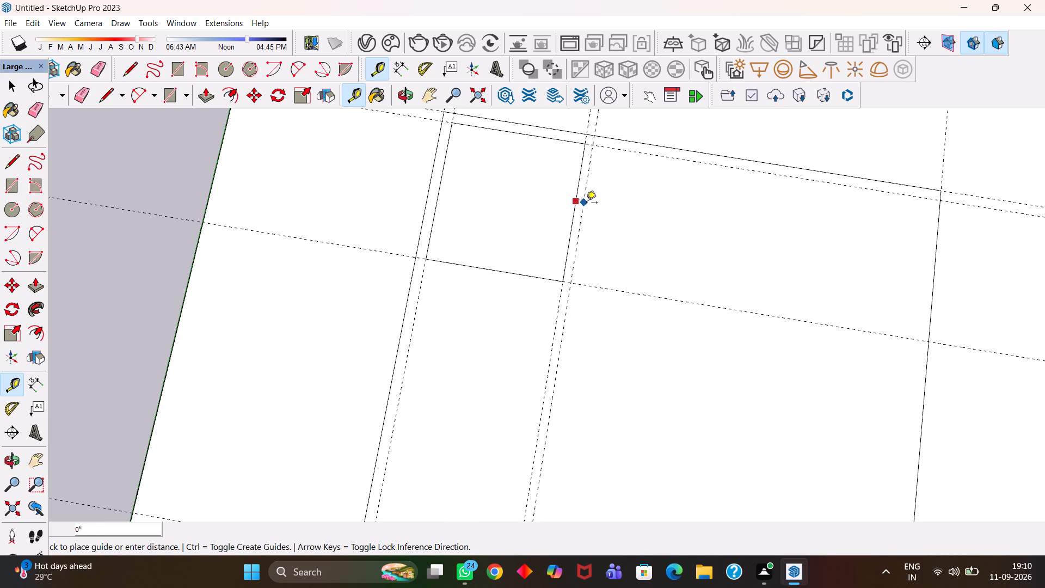
type("6\"")
key("Return")
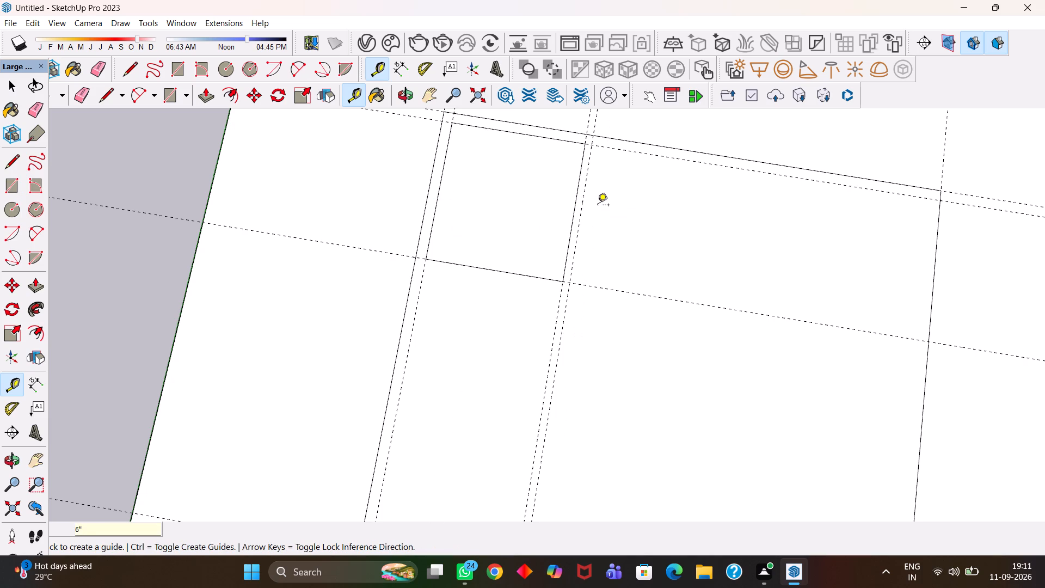
left_click(593, 290)
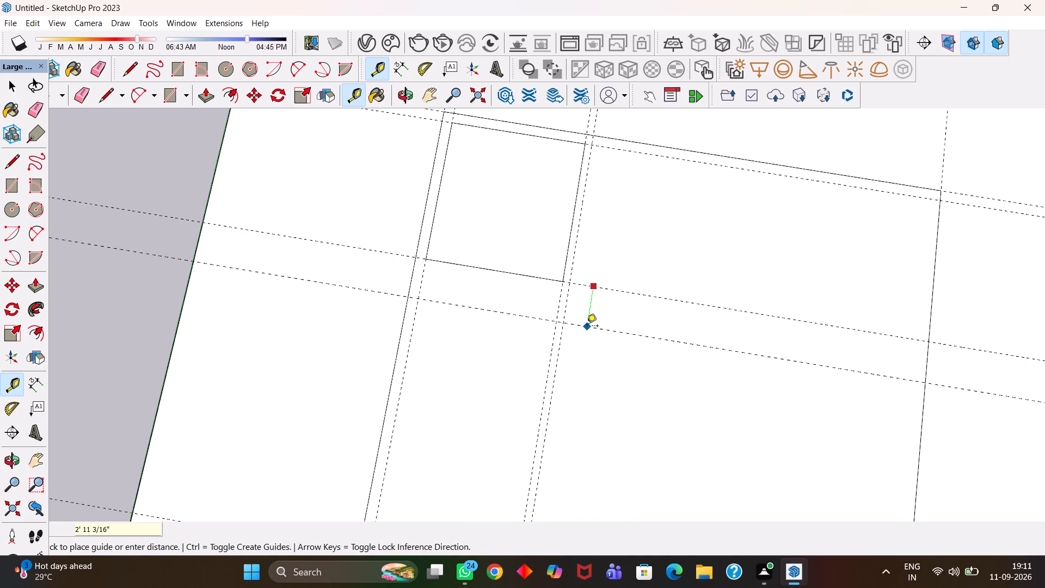
type("6\"")
key("Return")
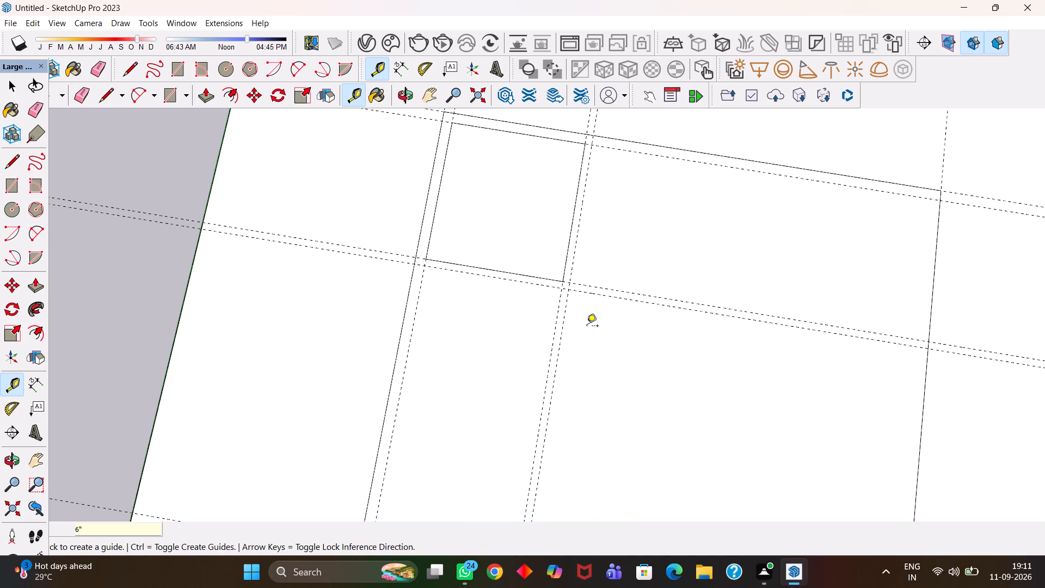
Place a guide 2' inside the room from its 10' edge beside the outer wall.
scroll(587, 323, "up", 2)
scroll(587, 323, "down", 2)
key("h")
scroll(586, 322, "up", 1)
scroll(586, 322, "down", 4)
middle_click_drag(565, 309, 671, 220)
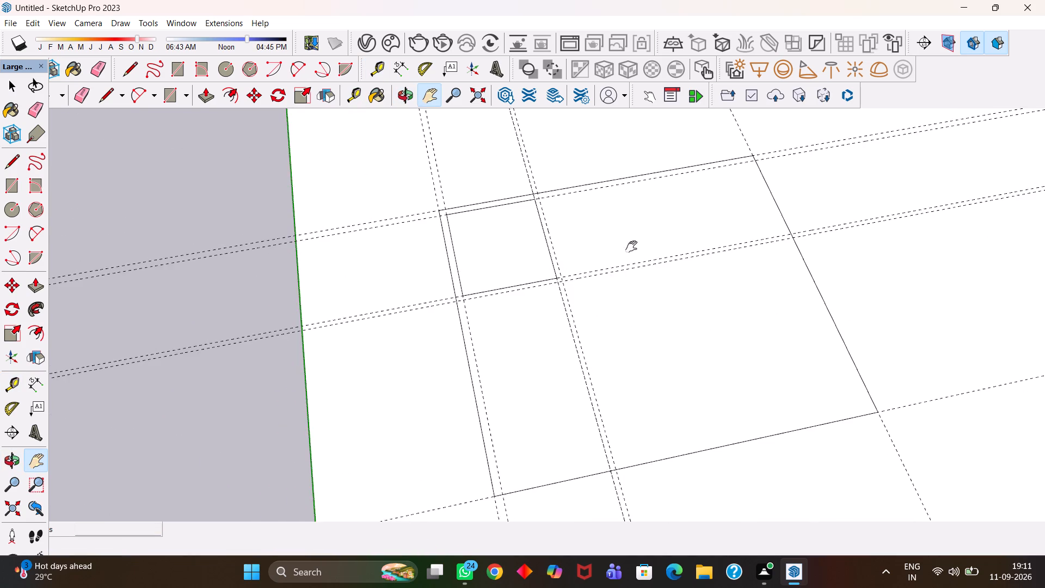
scroll(634, 251, "up", 4)
scroll(618, 274, "down", 1)
scroll(616, 275, "up", 4)
middle_click_drag(558, 261, 539, 265)
scroll(539, 264, "down", 3)
scroll(539, 264, "up", 4)
scroll(539, 264, "down", 1)
key("h")
scroll(539, 266, "up", 1)
left_click_drag(547, 240, 463, 380)
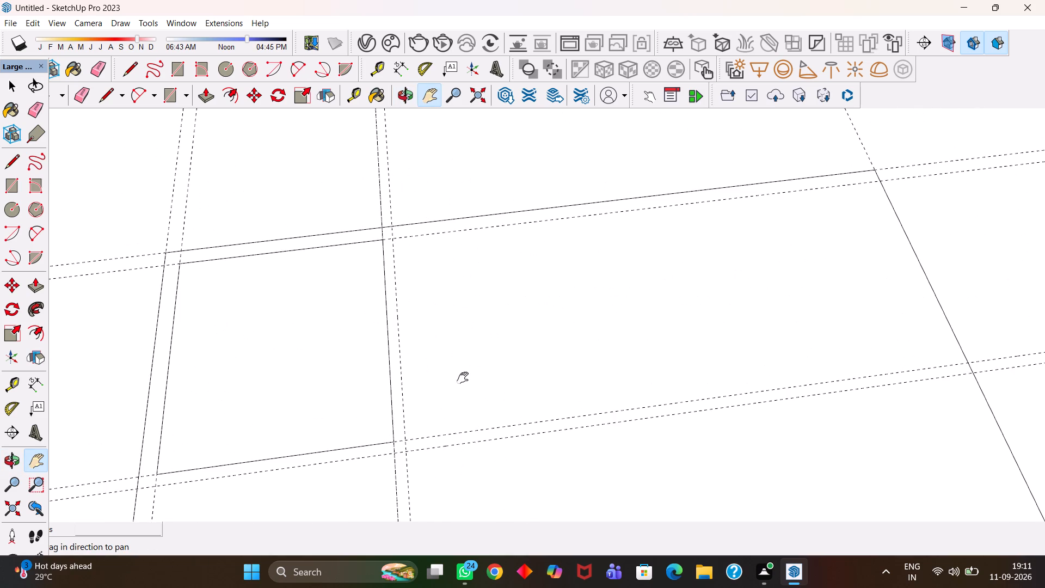
key("t")
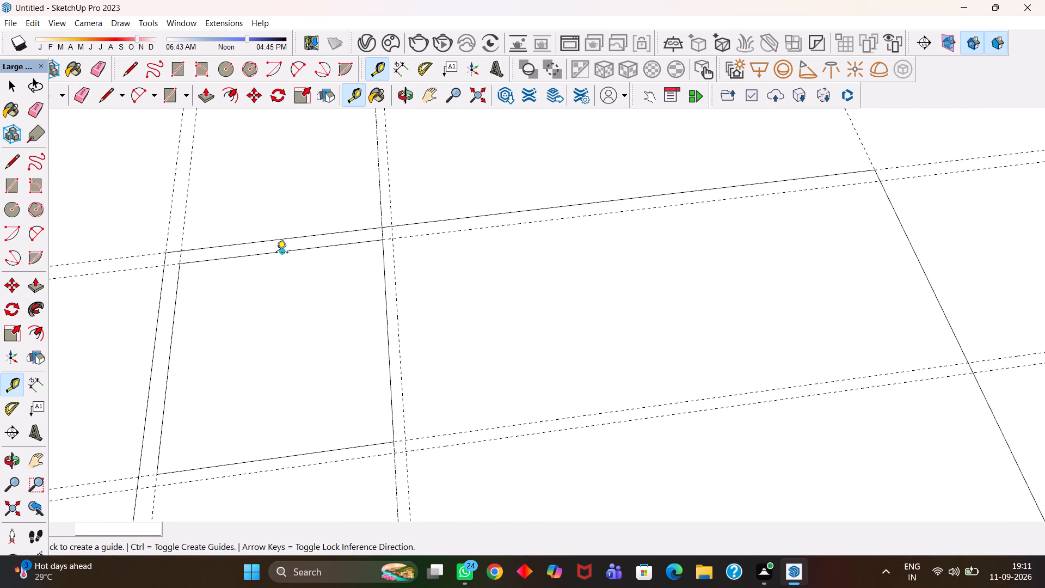
left_click(276, 253)
scroll(300, 297, "down", 4)
scroll(300, 297, "up", 1)
scroll(300, 297, "down", 4)
scroll(300, 297, "up", 1)
scroll(300, 318, "down", 1)
scroll(300, 319, "up", 1)
scroll(300, 319, "down", 1)
scroll(300, 319, "up", 2)
scroll(300, 319, "down", 4)
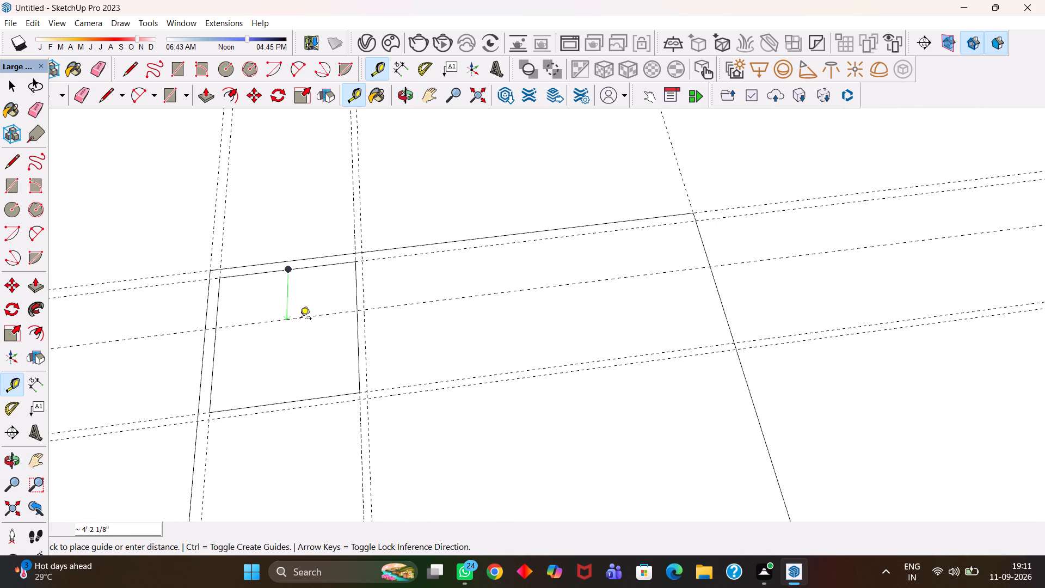
type("2'")
key("Return")
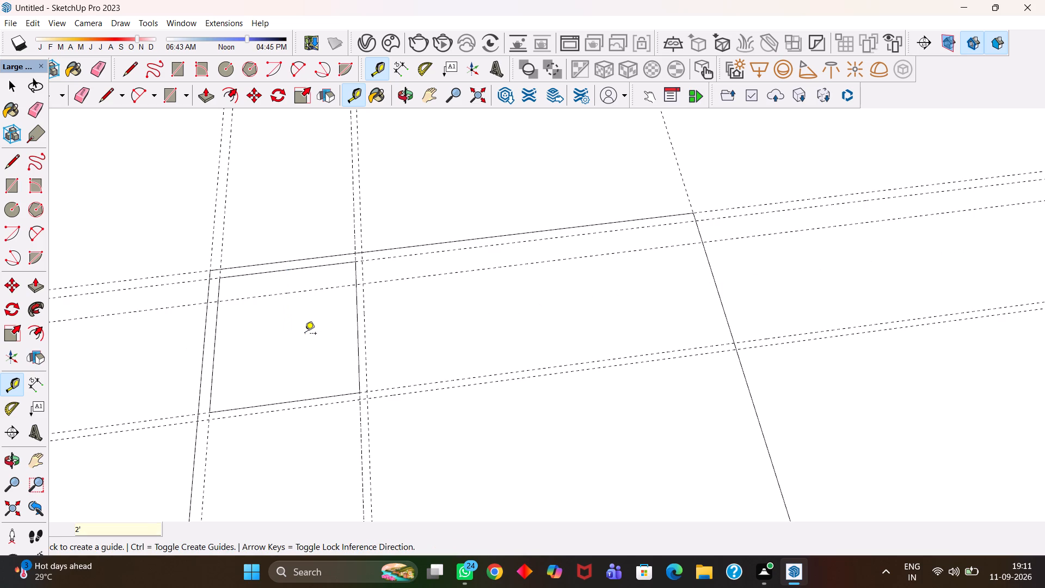
Place a guide 2' inside the room from its edge nearest the green axis.
left_click(217, 333)
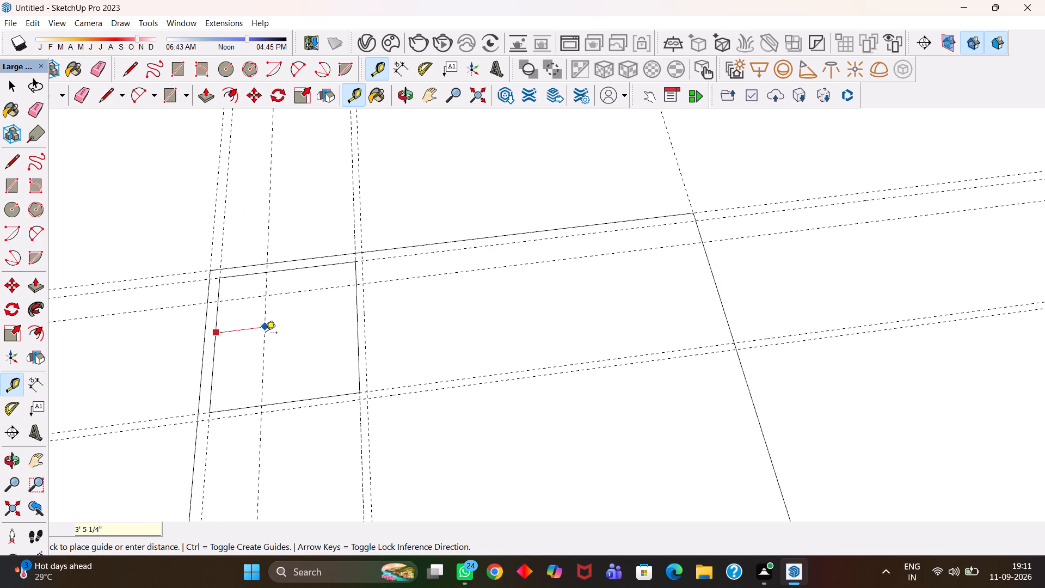
type("2'")
key("Return")
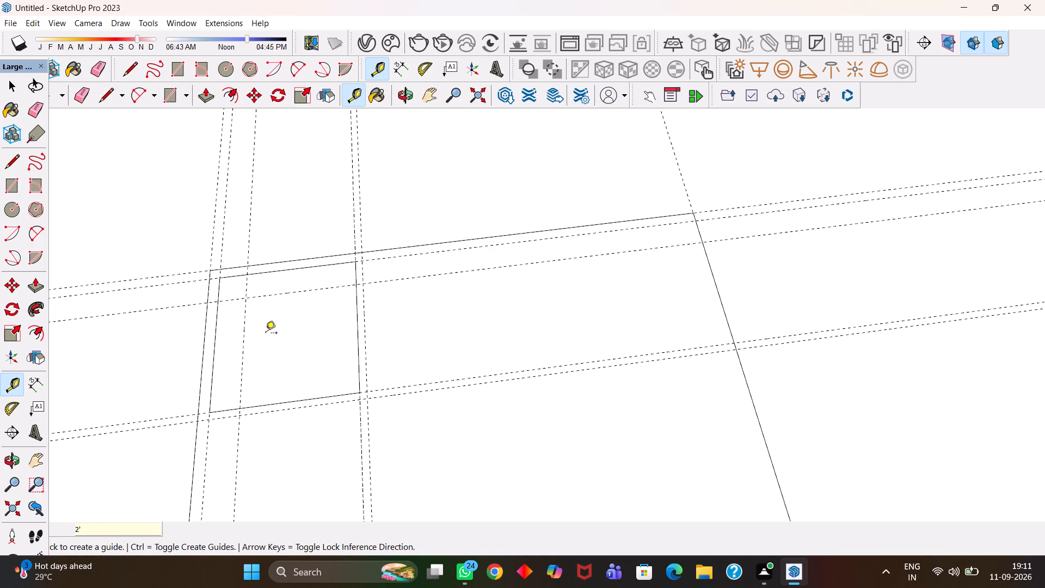
Draw a 10' line and a 10'6" line across the room along the two 2' offset guides.
key("l")
key("Return")
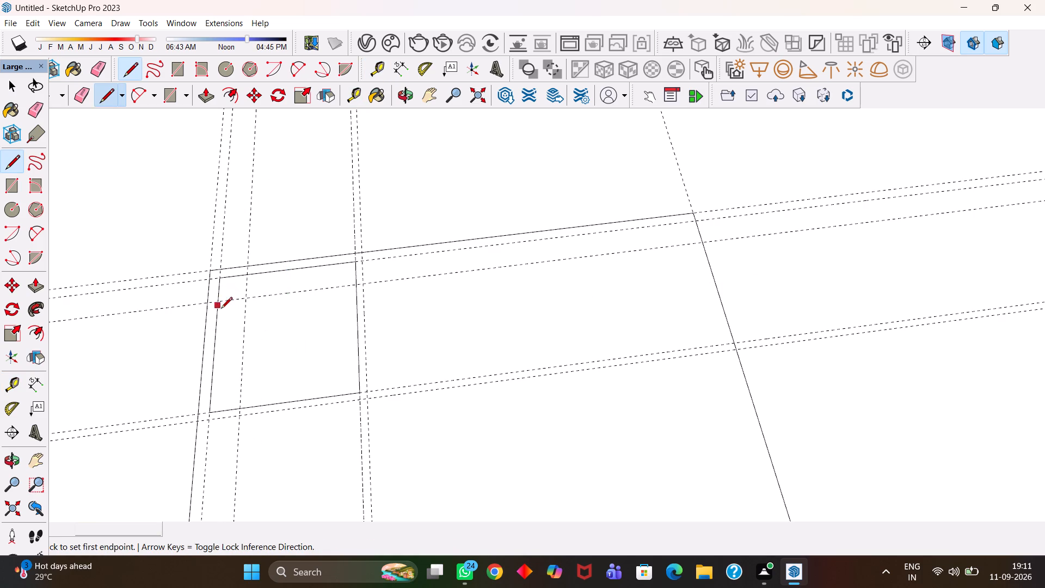
left_click(215, 303)
left_click(357, 283)
left_click(249, 273)
left_click(240, 408)
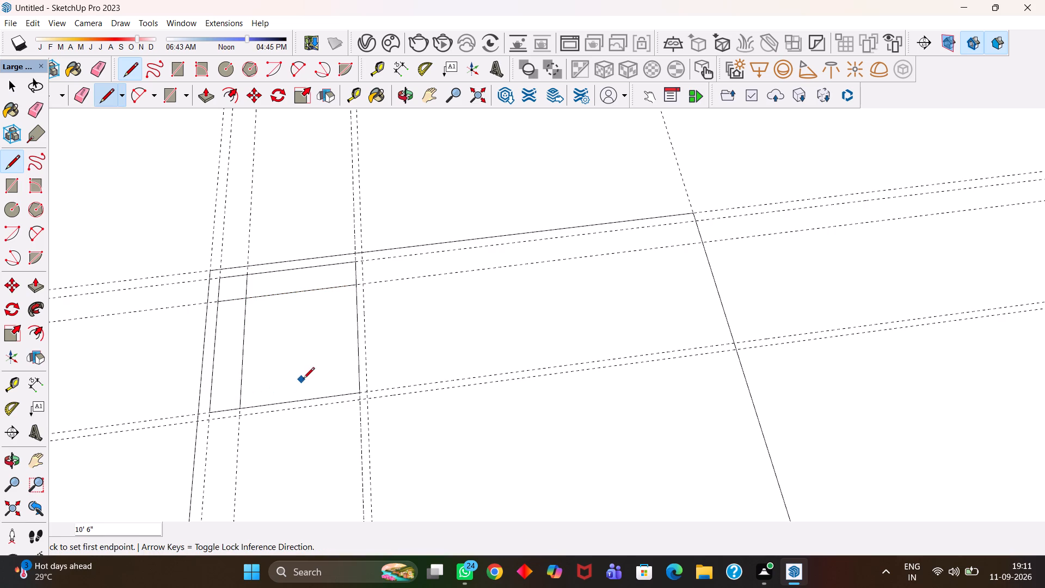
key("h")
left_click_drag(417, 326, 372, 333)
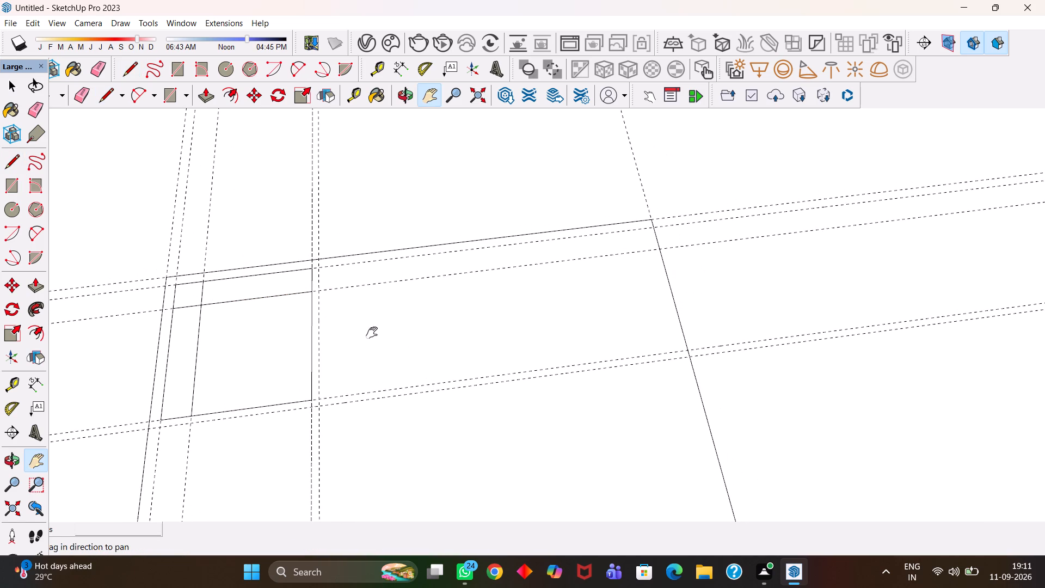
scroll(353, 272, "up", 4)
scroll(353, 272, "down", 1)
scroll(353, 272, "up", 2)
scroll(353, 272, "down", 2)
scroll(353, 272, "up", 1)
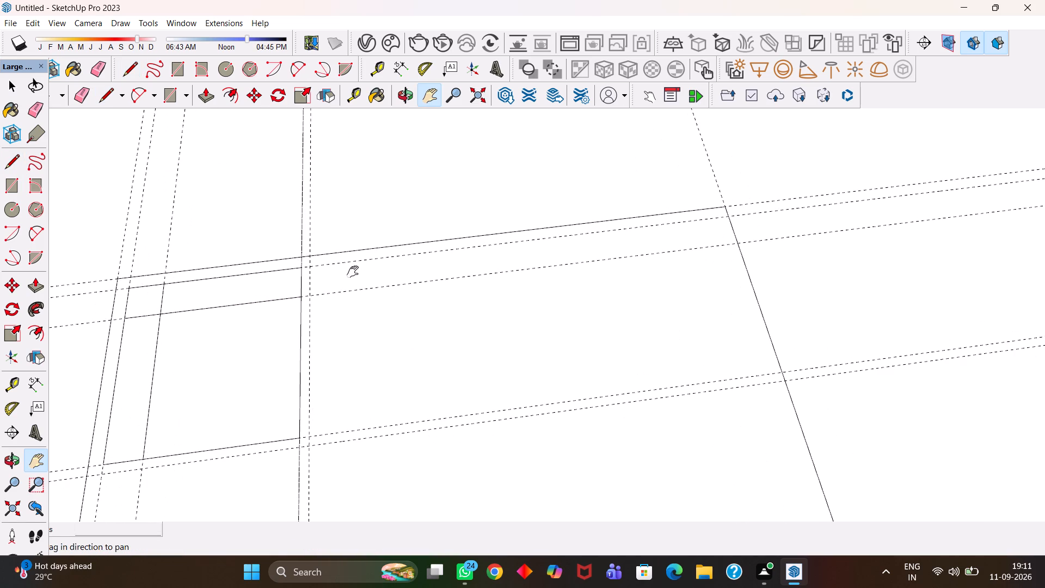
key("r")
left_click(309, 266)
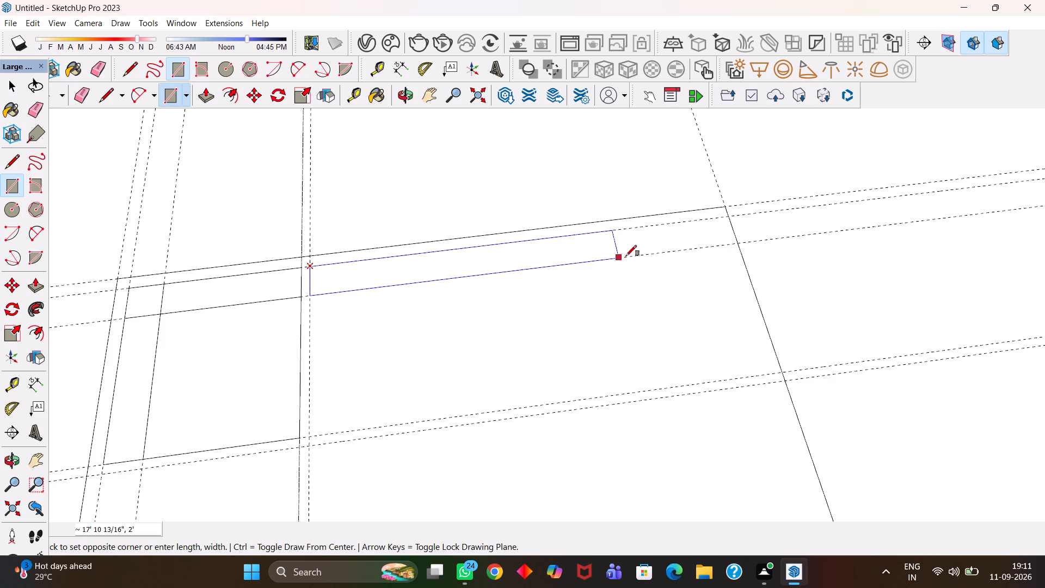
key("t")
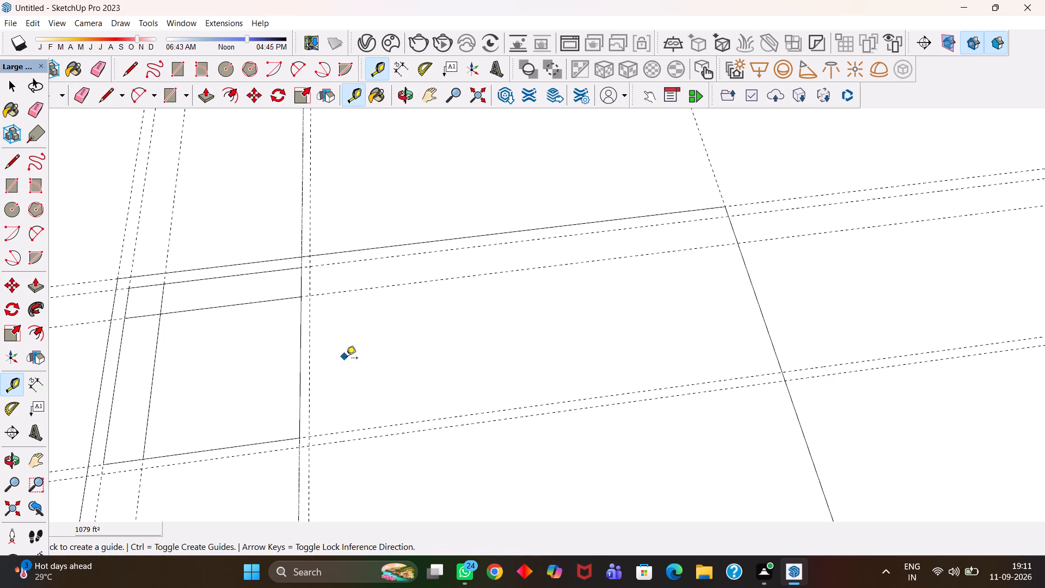
Place a guide 9' from the outer face guide of the 6" partition parallel to the green axis, offset away from the room.
key("t")
left_click(311, 348)
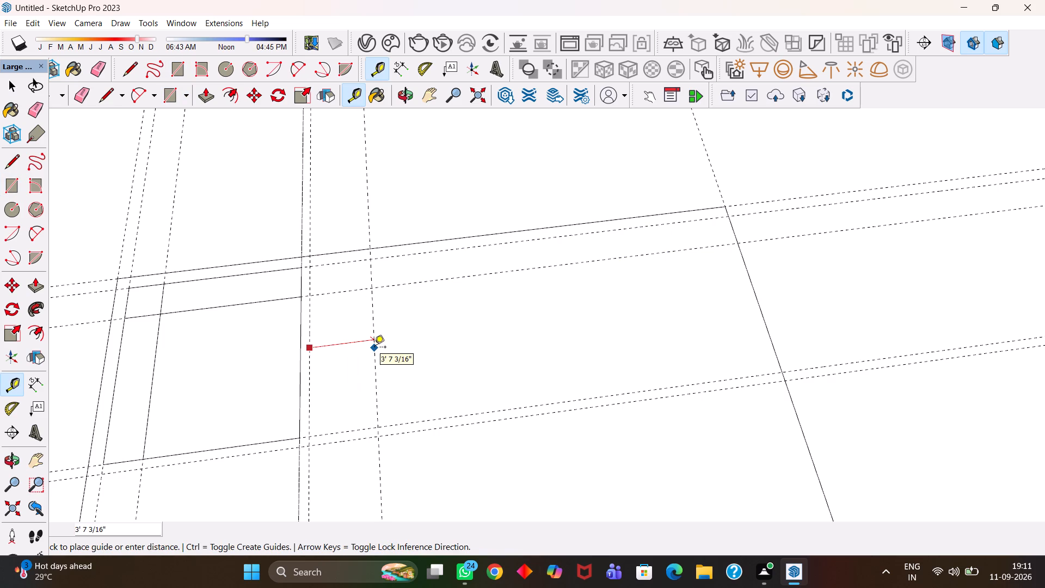
type("9'")
key("Return")
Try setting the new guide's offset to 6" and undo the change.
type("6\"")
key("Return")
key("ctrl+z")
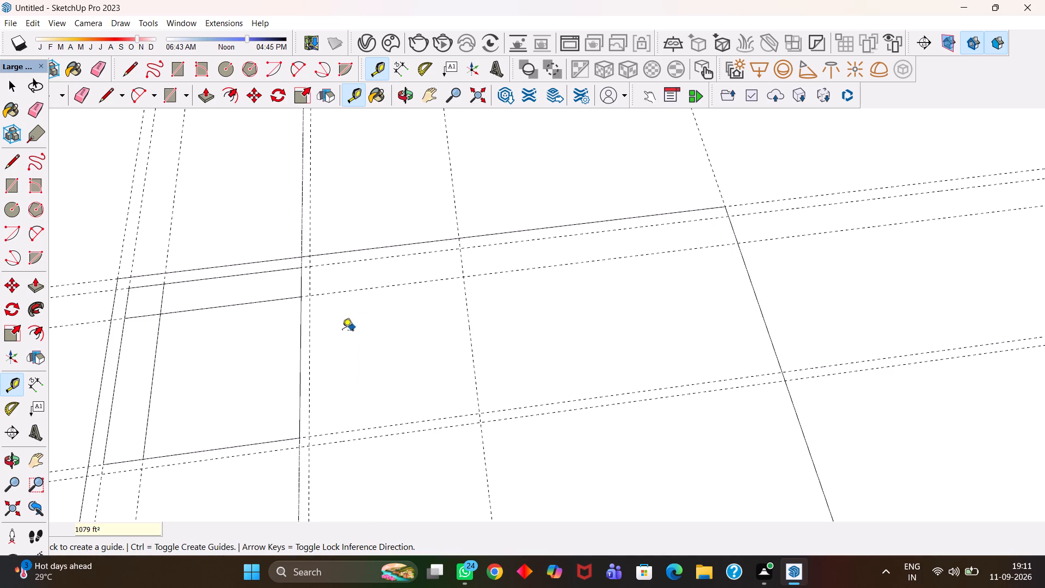
Replace the 9' guide with one 9'6" from the outer face guide of the partition parallel to the green axis.
left_click(313, 336)
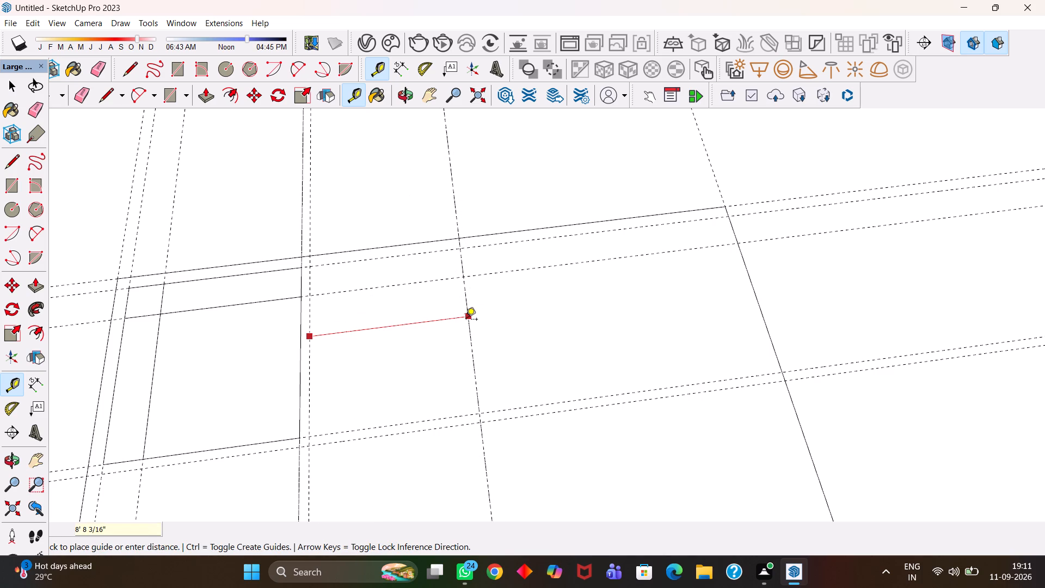
key("ctrl+z")
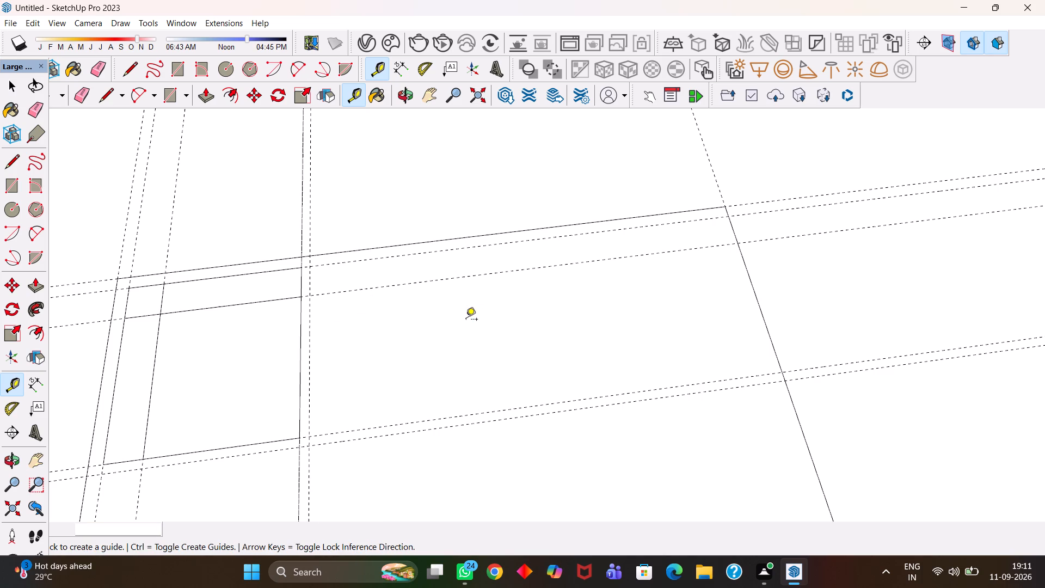
key("e")
key("t")
left_click(312, 347)
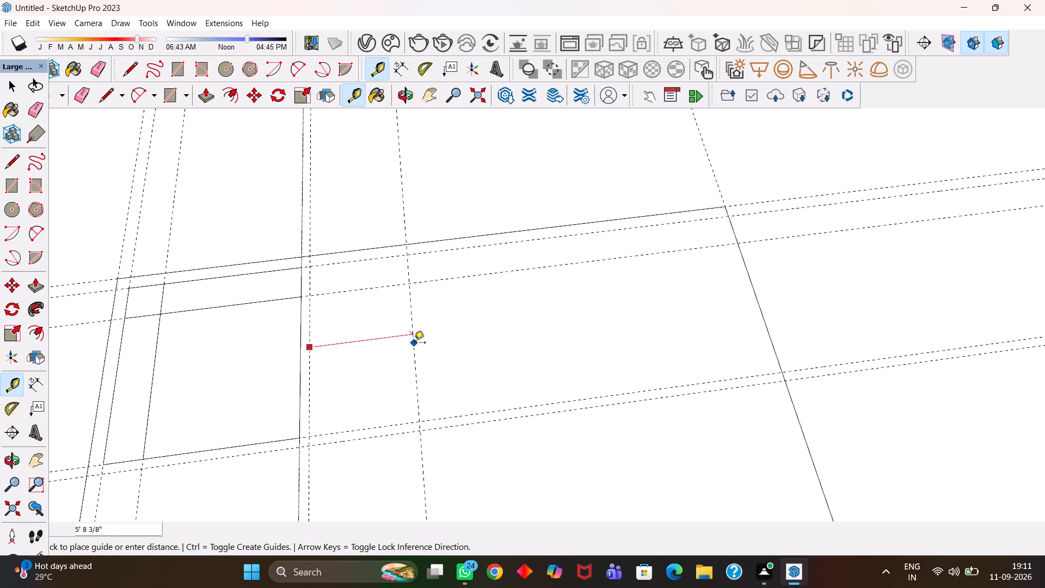
type("9'6\"")
key("Return")
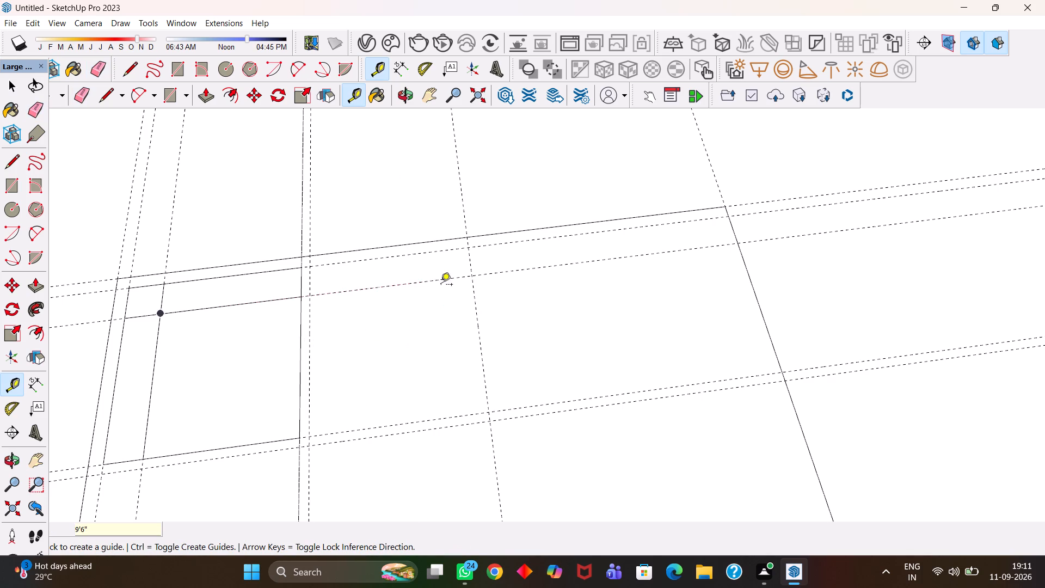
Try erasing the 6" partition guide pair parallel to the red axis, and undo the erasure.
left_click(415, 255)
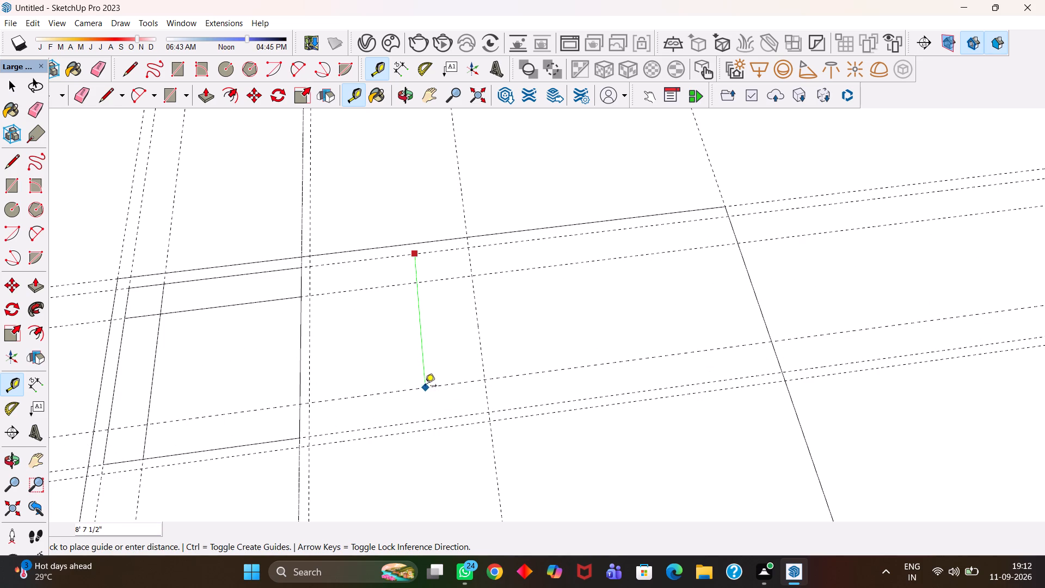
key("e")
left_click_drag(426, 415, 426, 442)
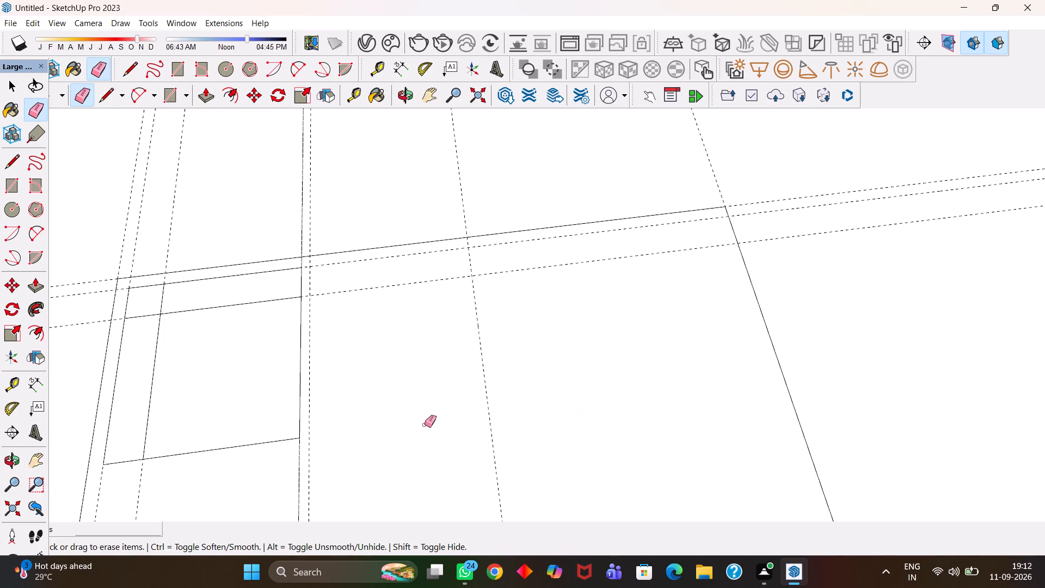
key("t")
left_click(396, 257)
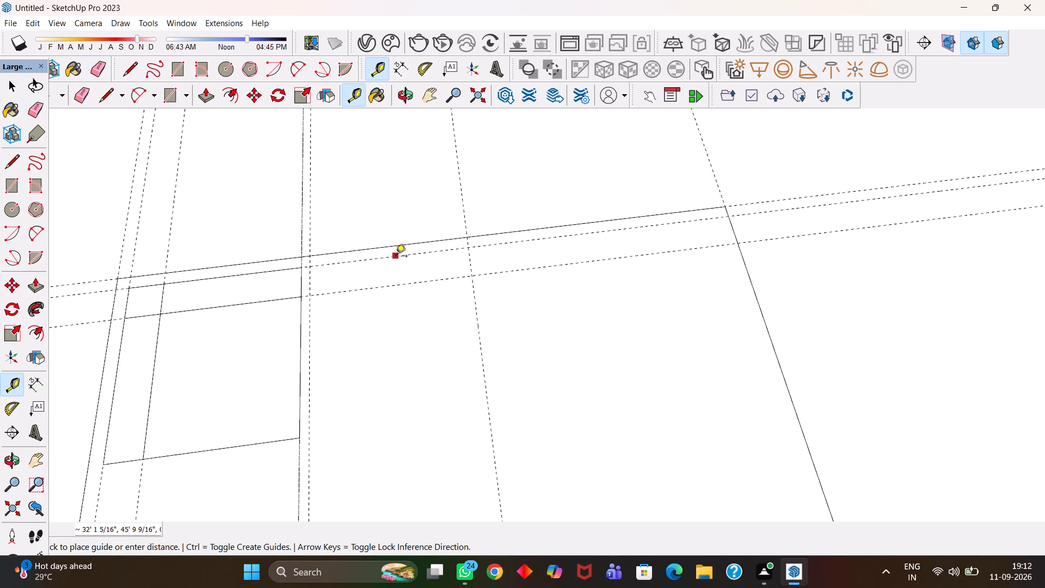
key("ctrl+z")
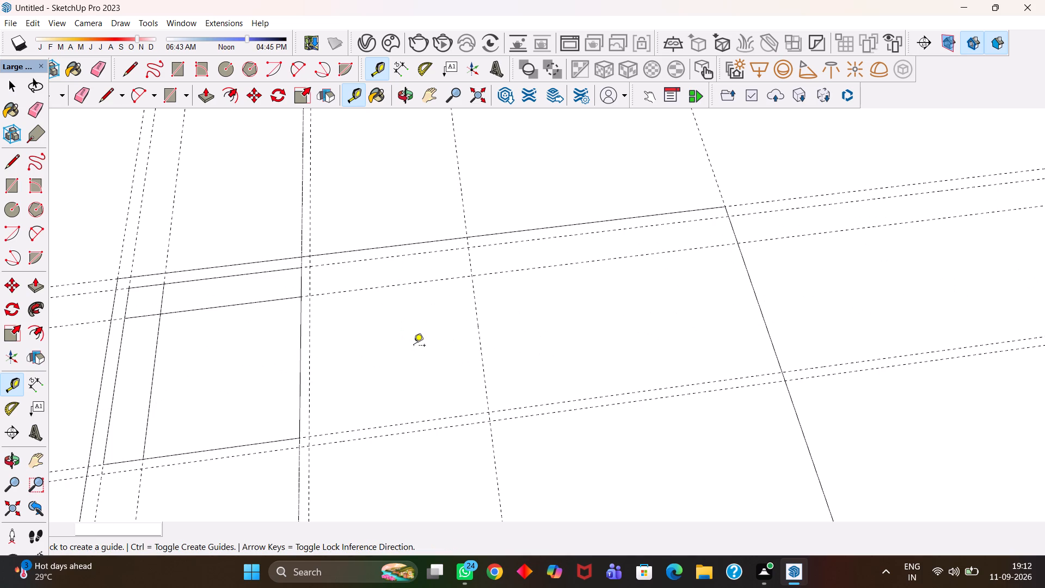
Draw the room's two partition walls as rectangles, 10'6" by 6" along the red axis and 6" by 11' along the green axis.
key("r")
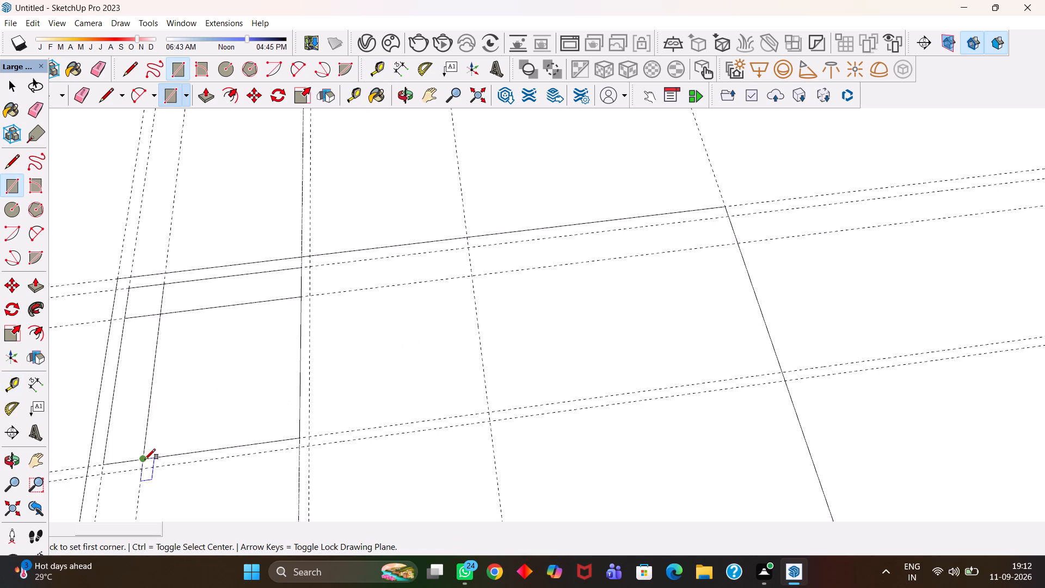
left_click(110, 461)
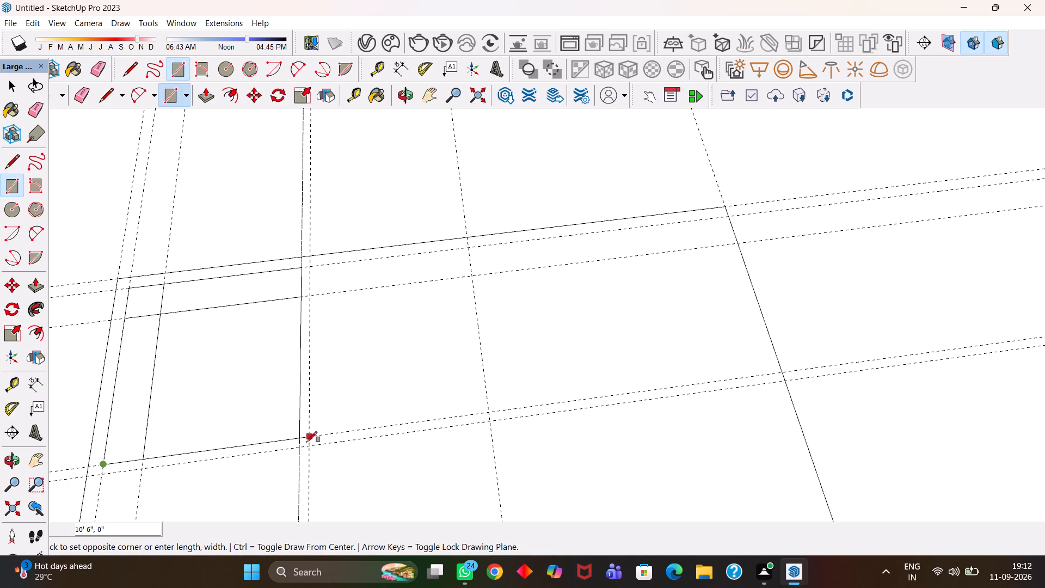
left_click(311, 448)
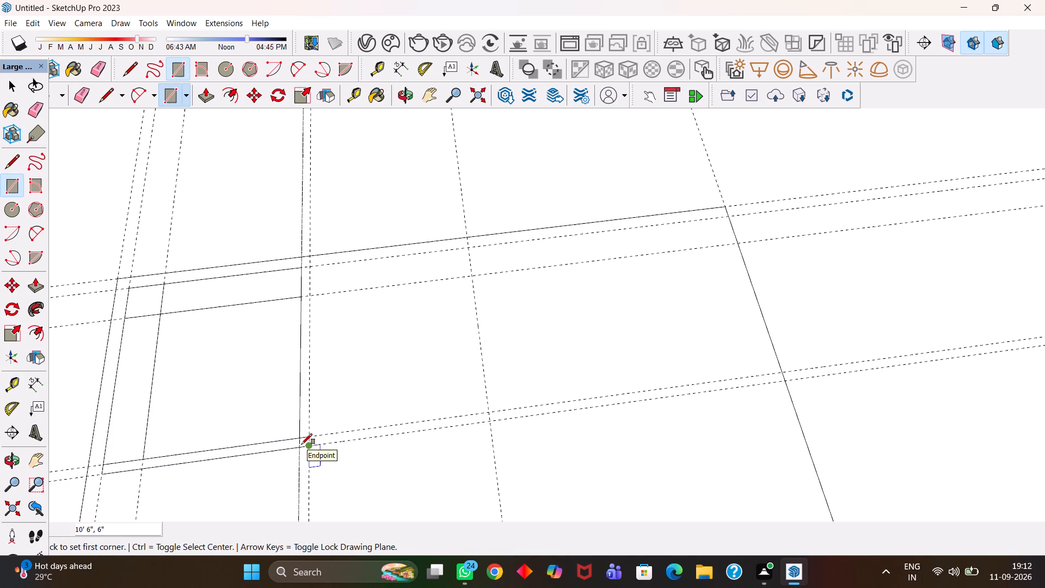
left_click(296, 450)
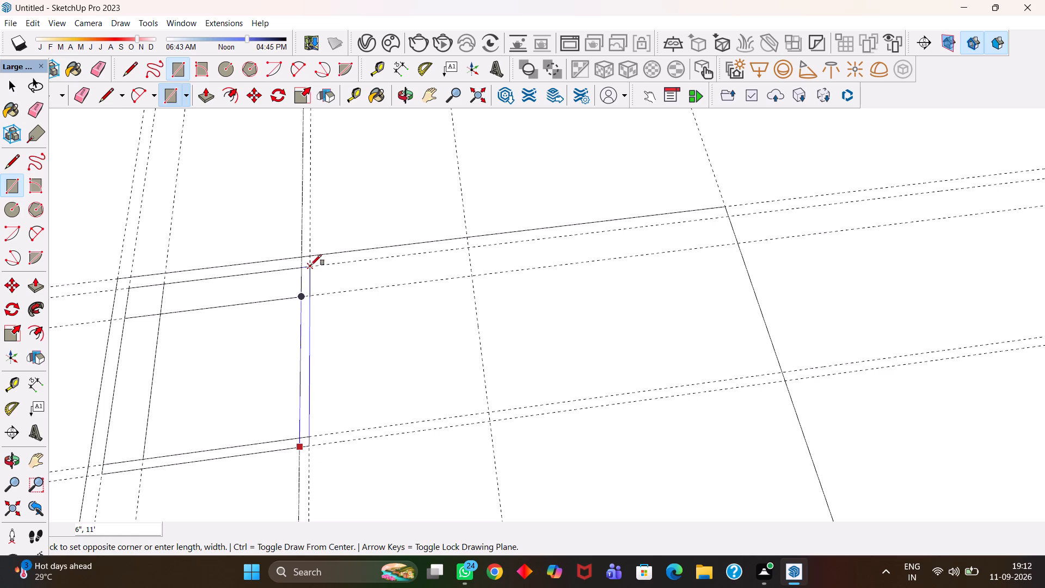
left_click(310, 265)
Erase the room's 2' offset guide and the two 6" partition guides, all parallel to the red axis.
key("t")
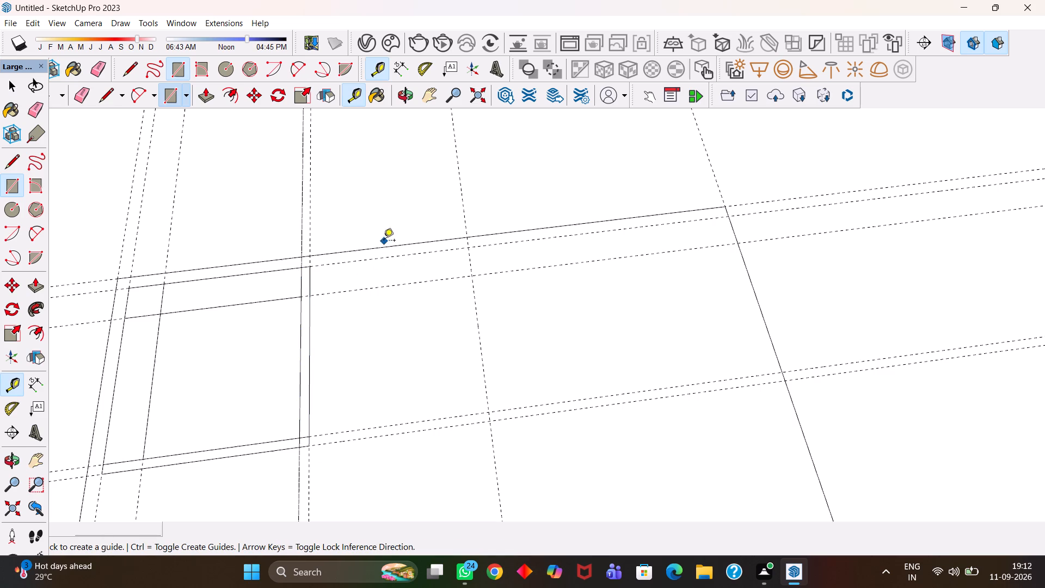
left_click(379, 257)
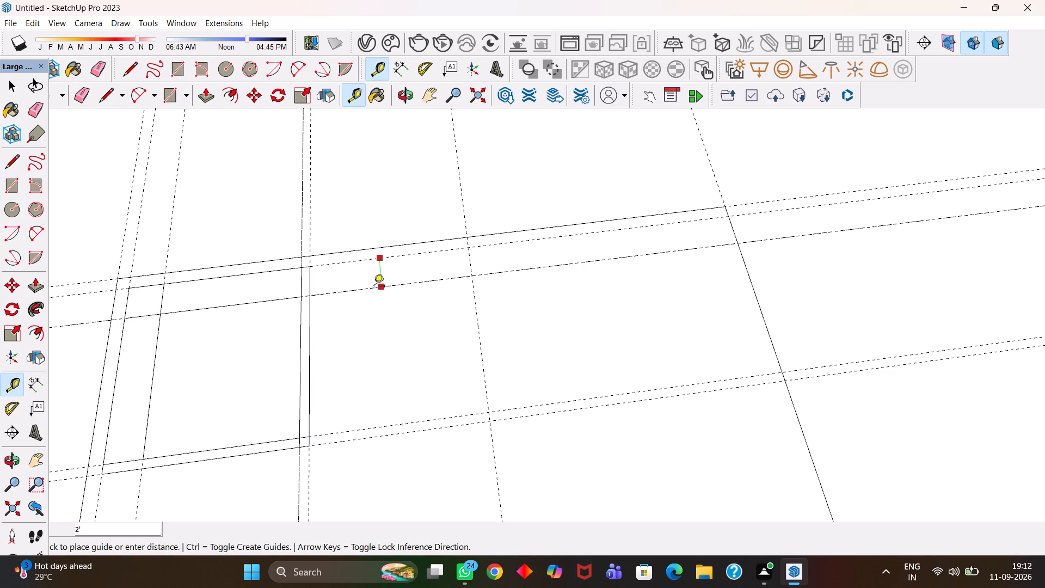
key("t")
key("e")
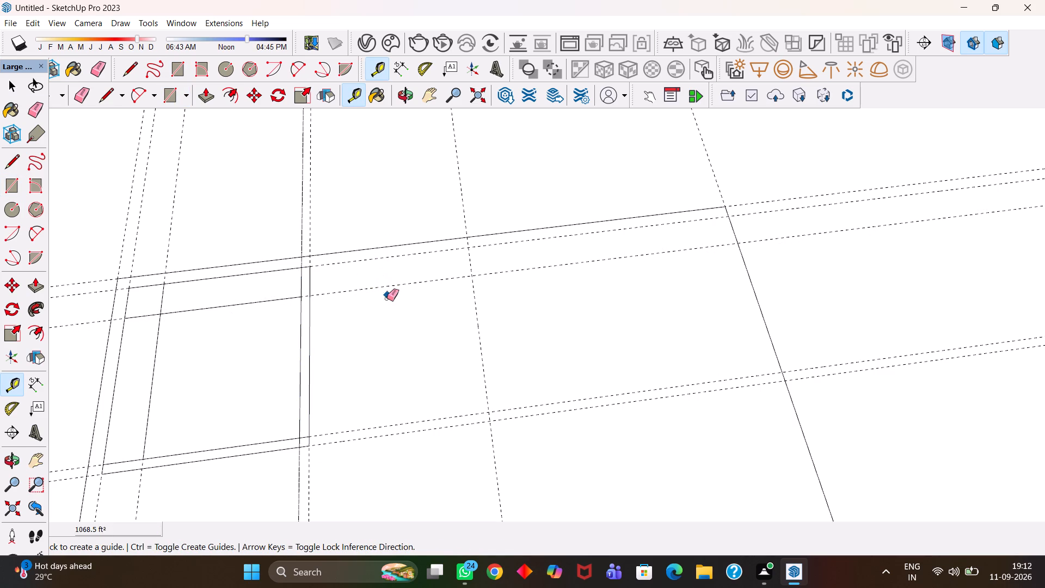
left_click_drag(387, 298, 379, 280)
key("t")
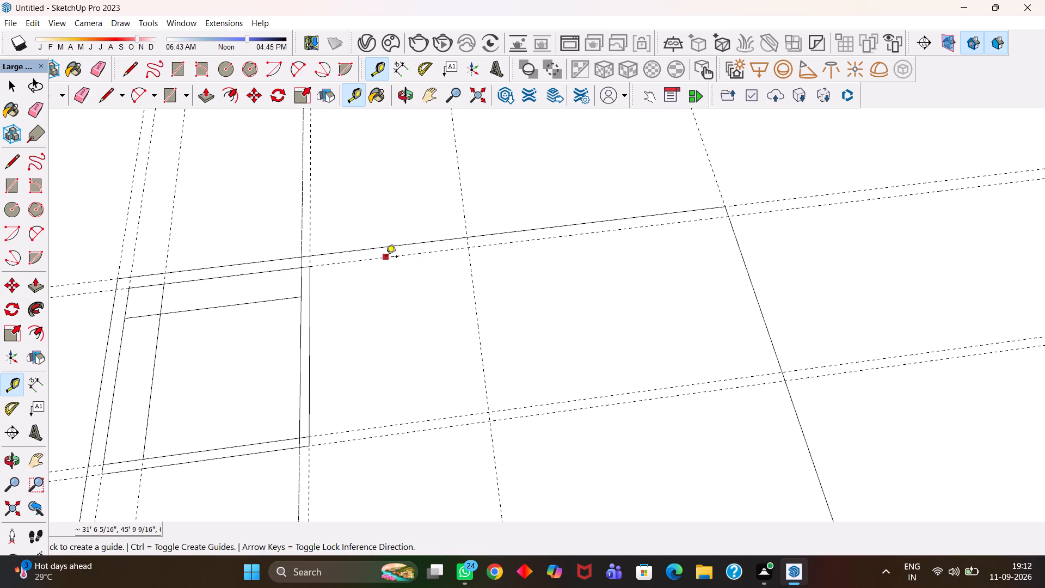
left_click(386, 258)
key("e")
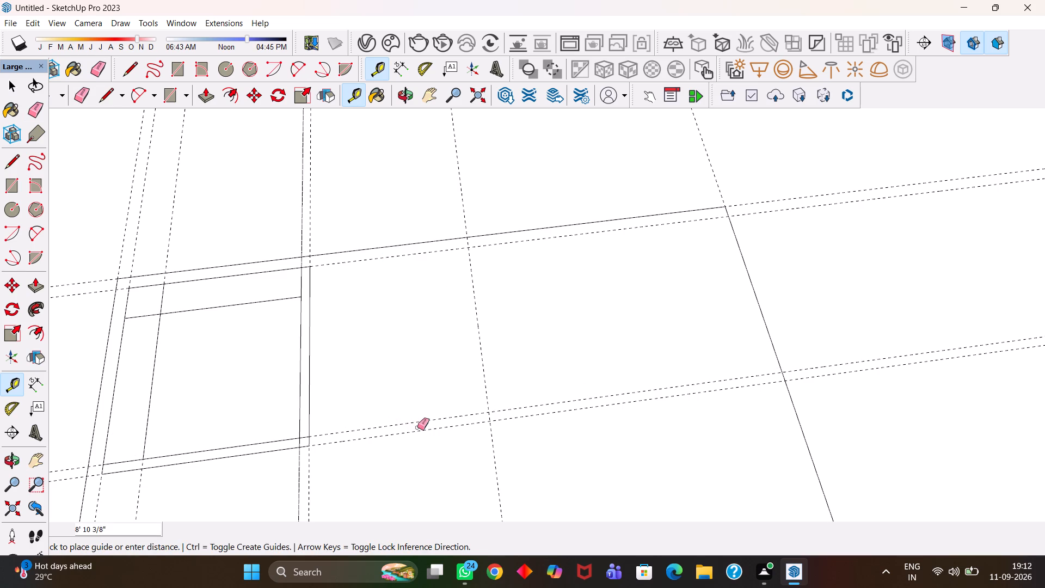
left_click_drag(408, 410, 416, 449)
Place a guide 15' into the plan from the inner face guide of the outer wall parallel to the red axis.
key("t")
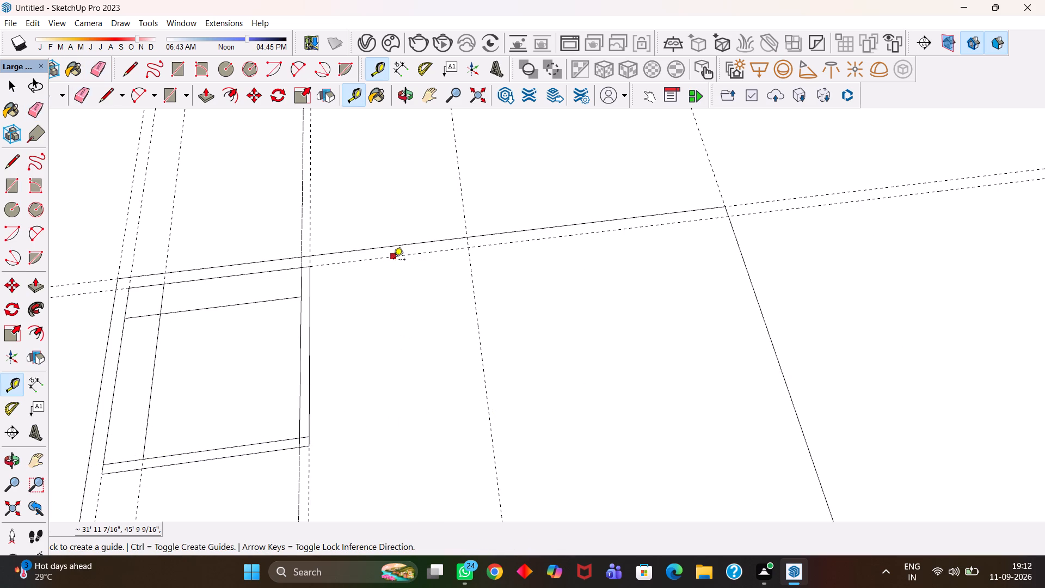
left_click(394, 259)
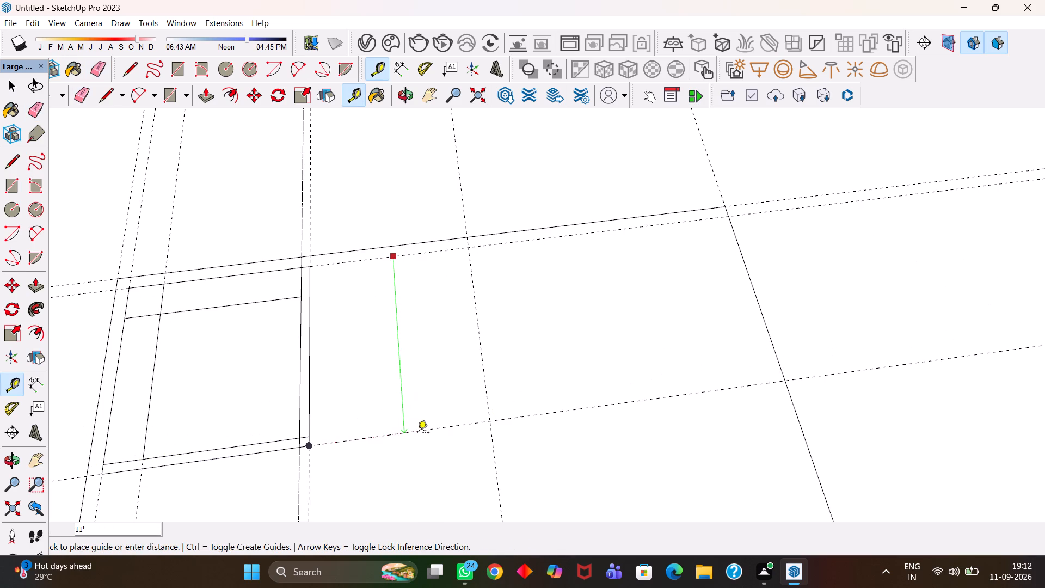
type("15'")
key("Return")
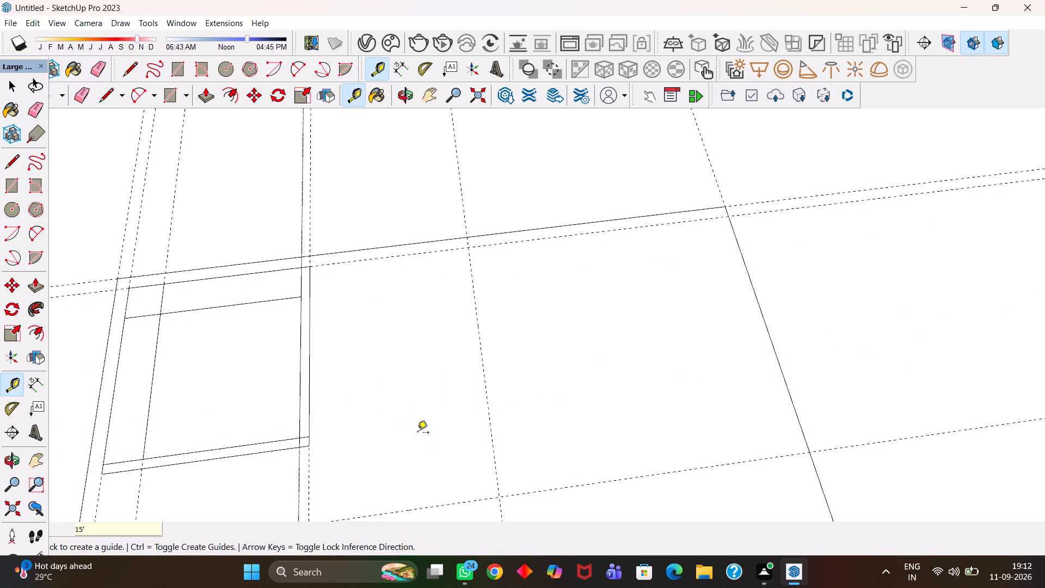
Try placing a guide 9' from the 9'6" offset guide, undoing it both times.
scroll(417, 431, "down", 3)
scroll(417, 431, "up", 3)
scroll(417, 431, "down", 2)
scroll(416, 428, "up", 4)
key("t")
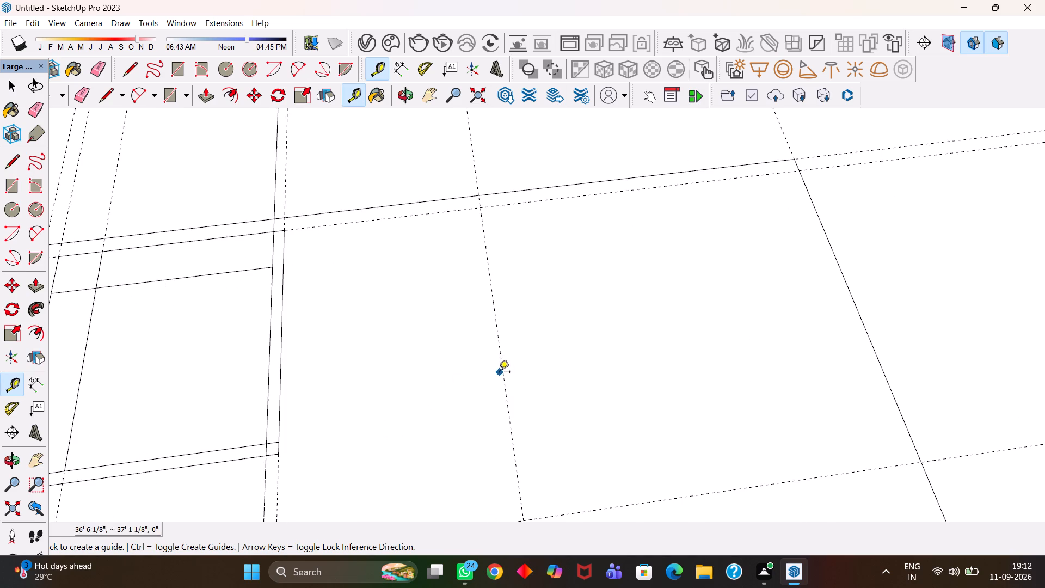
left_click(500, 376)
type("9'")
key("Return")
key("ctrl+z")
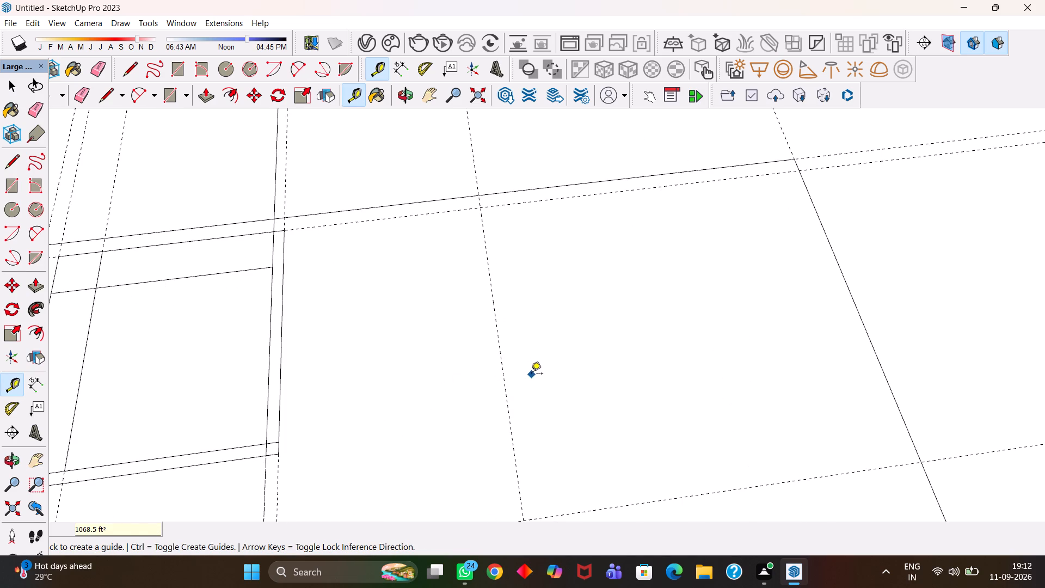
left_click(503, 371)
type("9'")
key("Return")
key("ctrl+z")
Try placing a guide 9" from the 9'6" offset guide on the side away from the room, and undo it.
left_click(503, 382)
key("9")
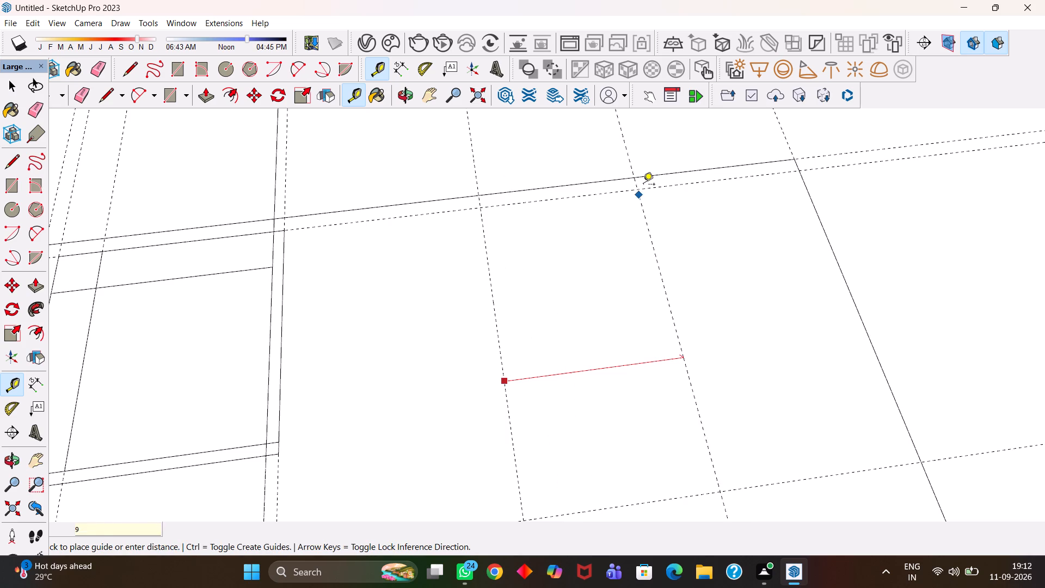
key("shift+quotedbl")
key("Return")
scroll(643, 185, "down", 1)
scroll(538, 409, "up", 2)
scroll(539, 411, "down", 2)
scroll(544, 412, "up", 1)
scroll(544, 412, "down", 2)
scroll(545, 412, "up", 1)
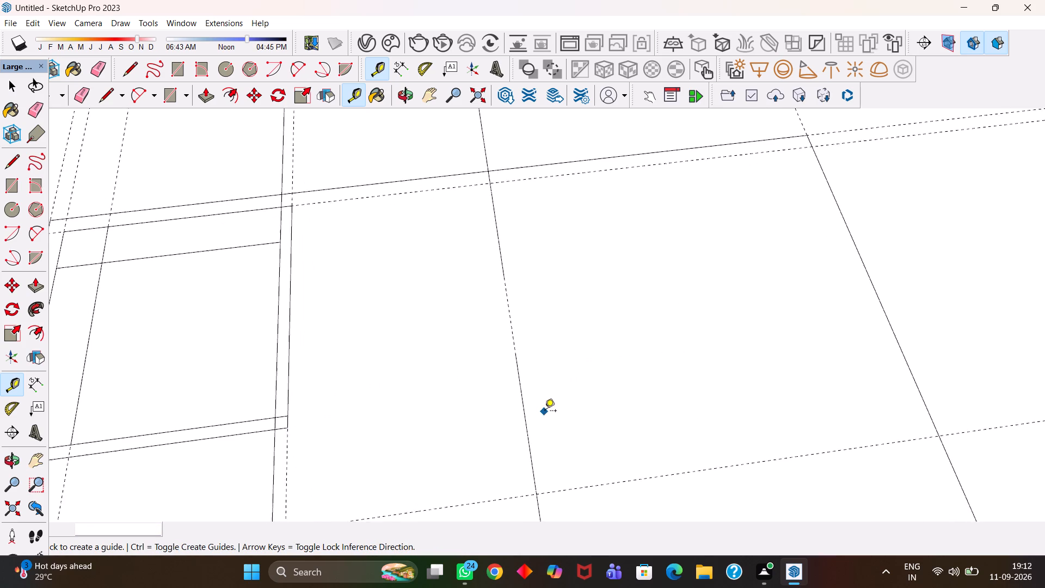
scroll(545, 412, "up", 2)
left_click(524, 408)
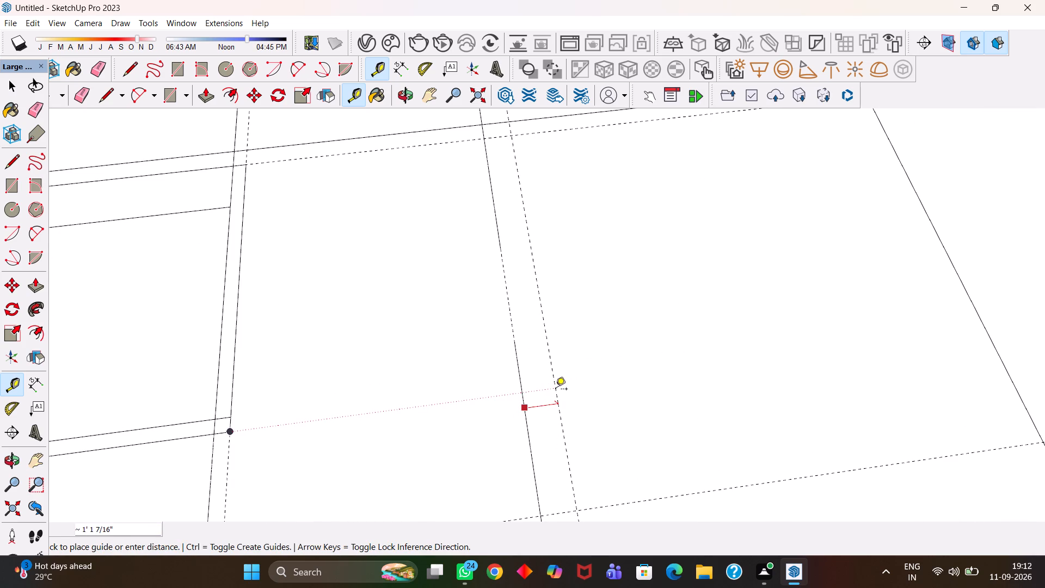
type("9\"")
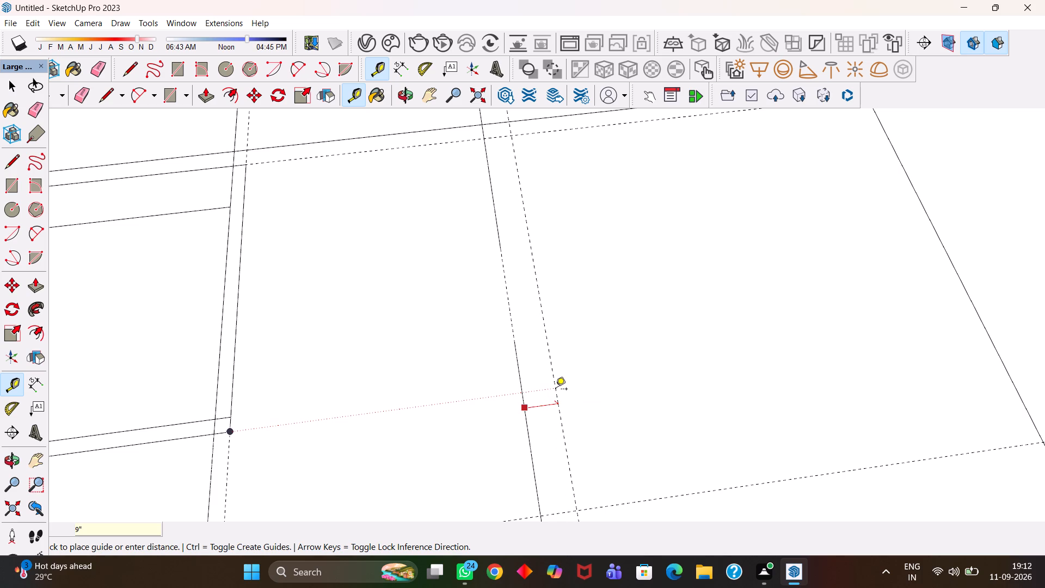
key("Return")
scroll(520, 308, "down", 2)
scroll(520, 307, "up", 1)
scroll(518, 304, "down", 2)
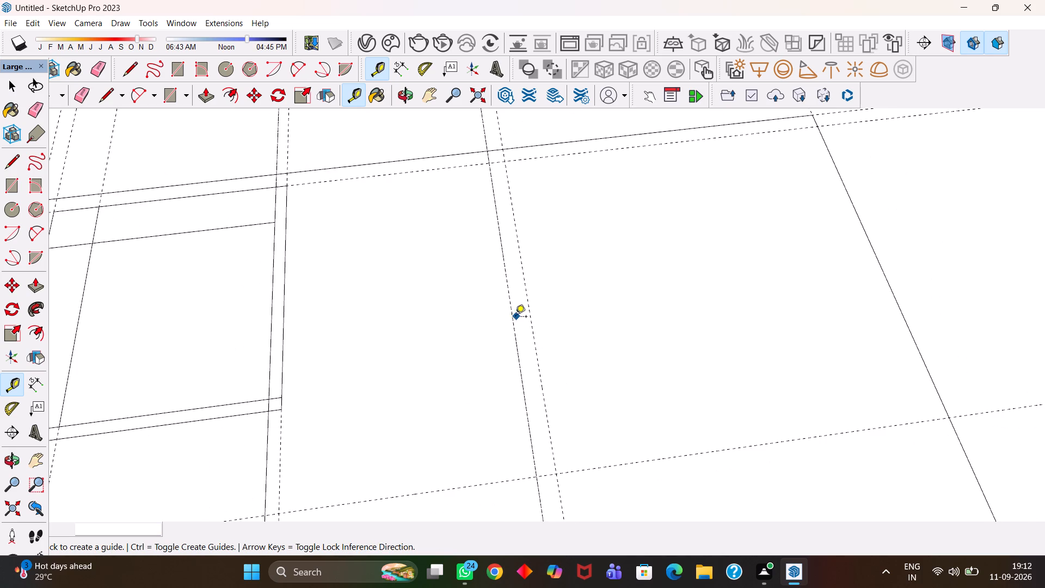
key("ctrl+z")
Place a guide 6" from the 9'6" offset guide, on the side away from the room.
left_click(514, 322)
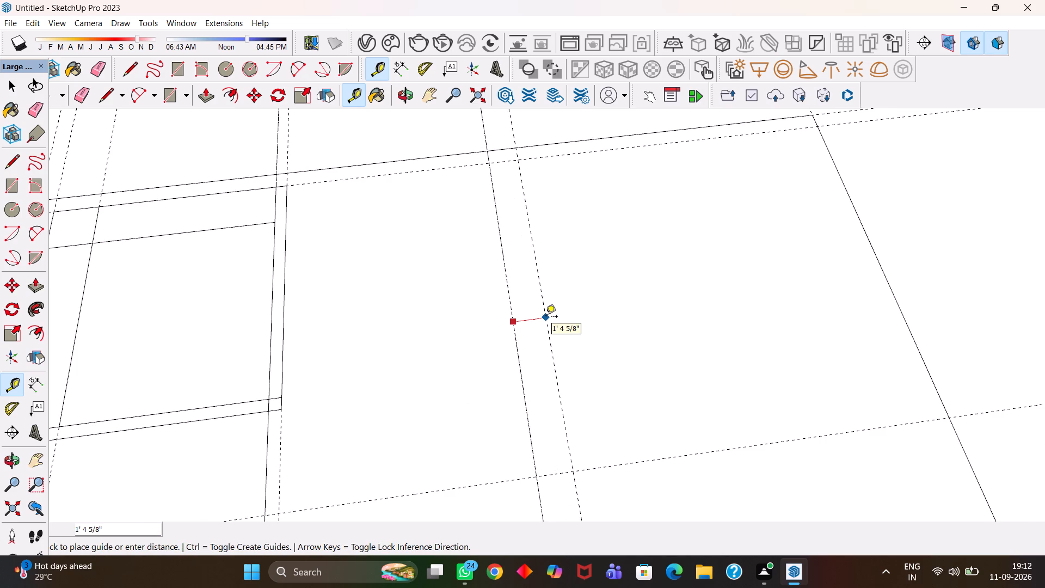
type("6\"")
key("Return")
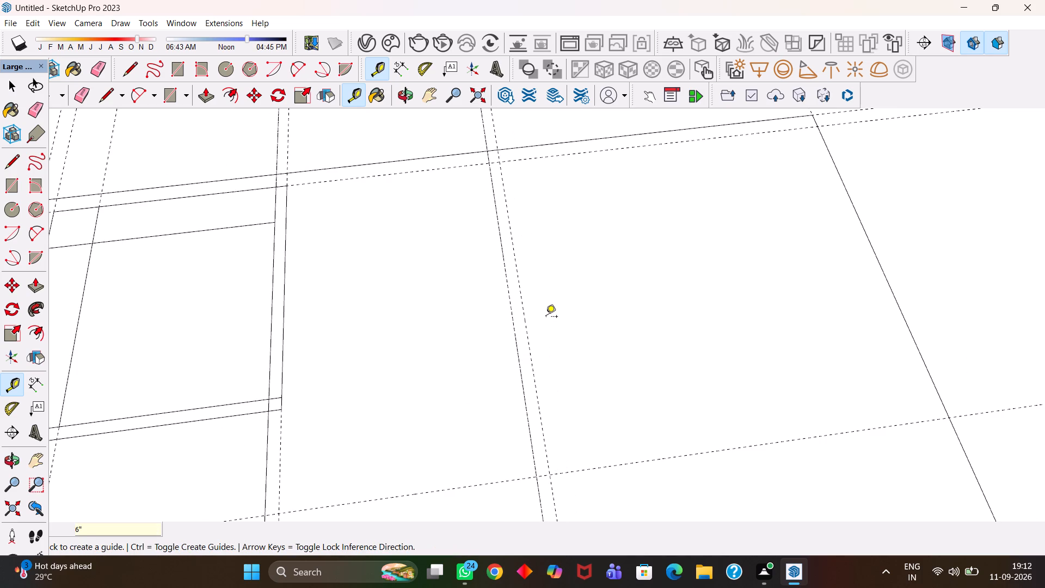
Place a guide 15' from the new 6" partition guide toward the far outer wall parallel to the green axis.
scroll(549, 316, "up", 1)
scroll(549, 316, "down", 4)
scroll(549, 316, "up", 2)
scroll(549, 316, "down", 2)
scroll(549, 316, "up", 2)
scroll(549, 316, "down", 4)
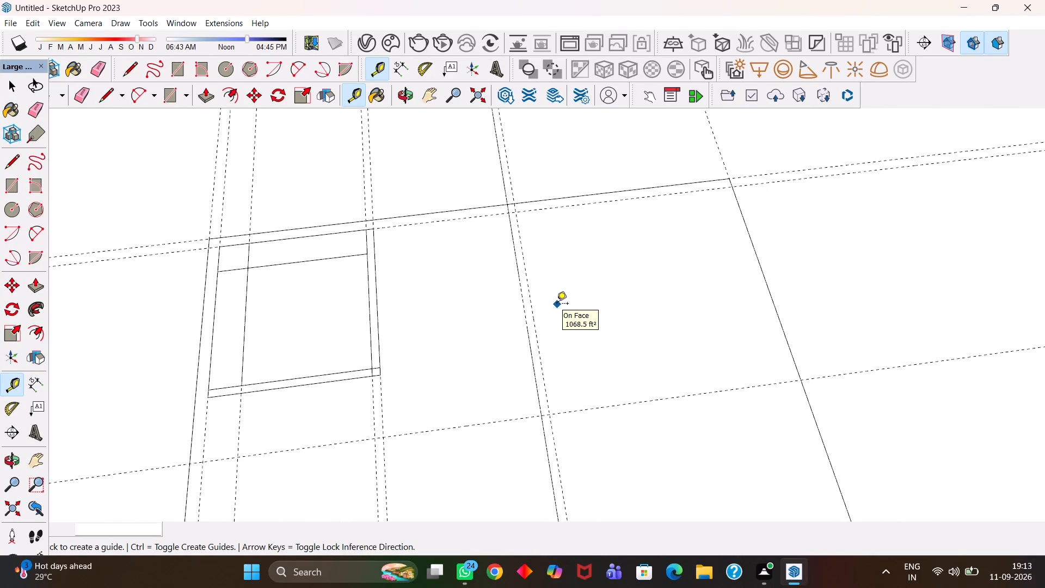
left_click(532, 318)
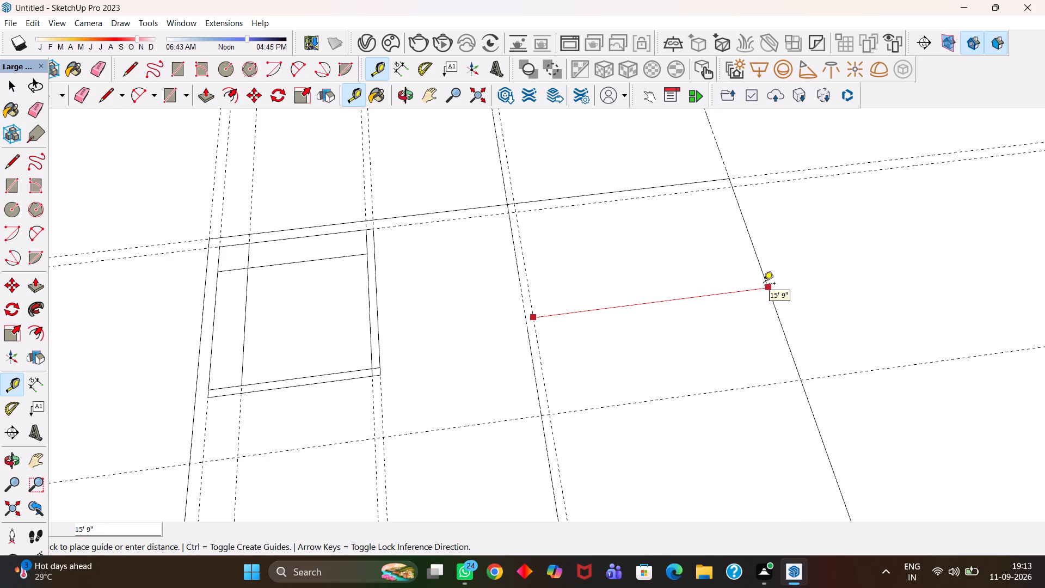
type("15\"")
key("BackSpace")
key("apostrophe")
key("Return")
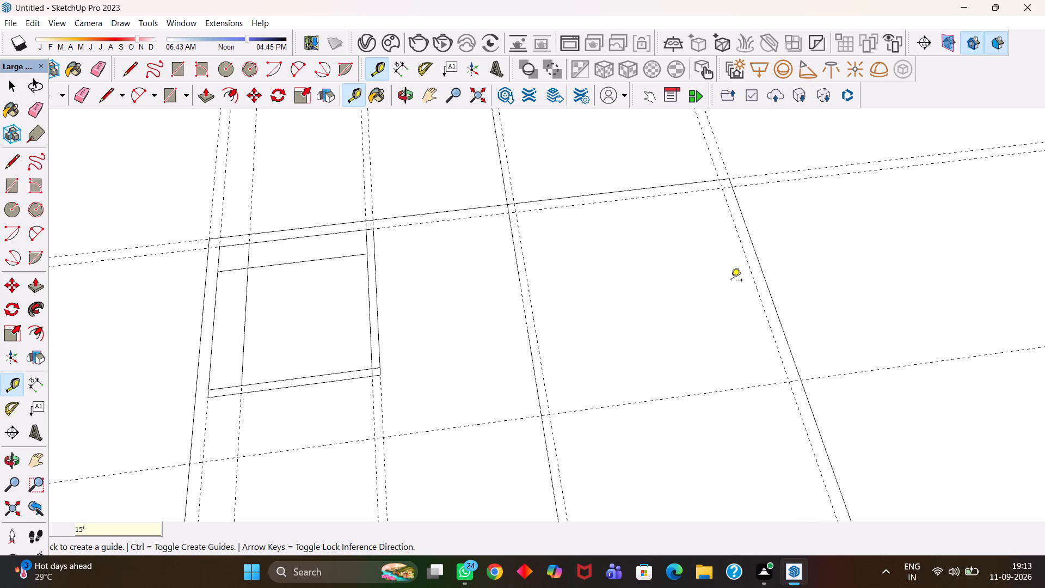
Place a guide 6" beyond the 15' guide, on the side away from the far building edge, to mark the partition thickness.
key("r")
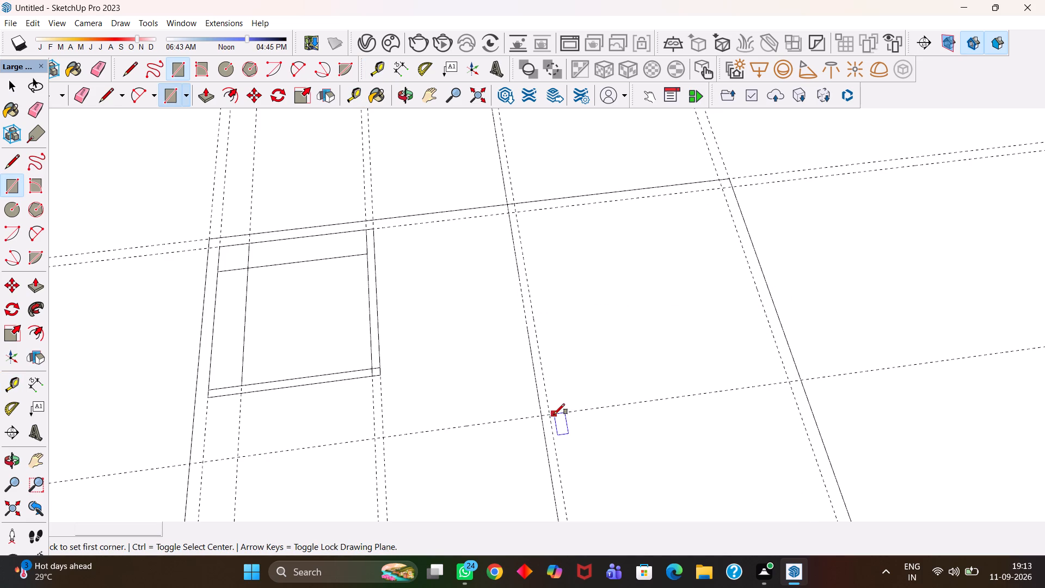
key("t")
left_click(605, 408)
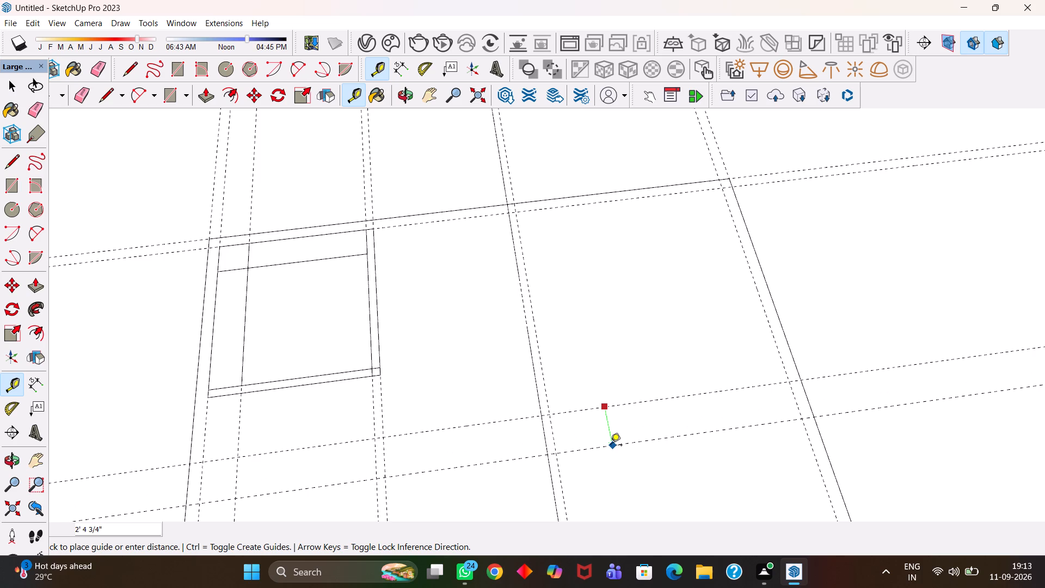
type("6\"")
key("Return")
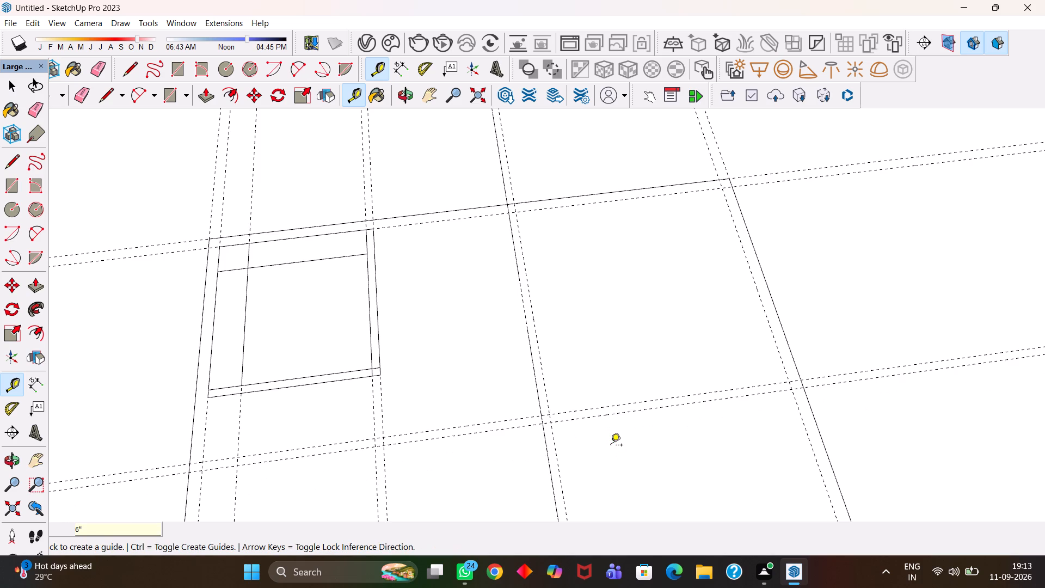
Draw a 15' by 15' rectangle for the corner room, between the inner wall guides and the partition guides.
key("r")
left_click(517, 210)
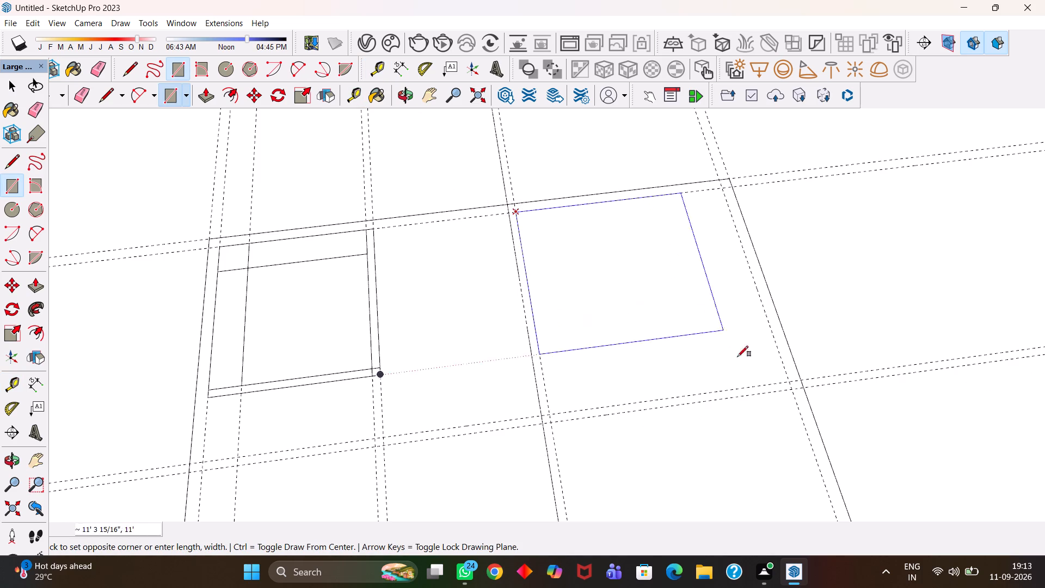
left_click(789, 380)
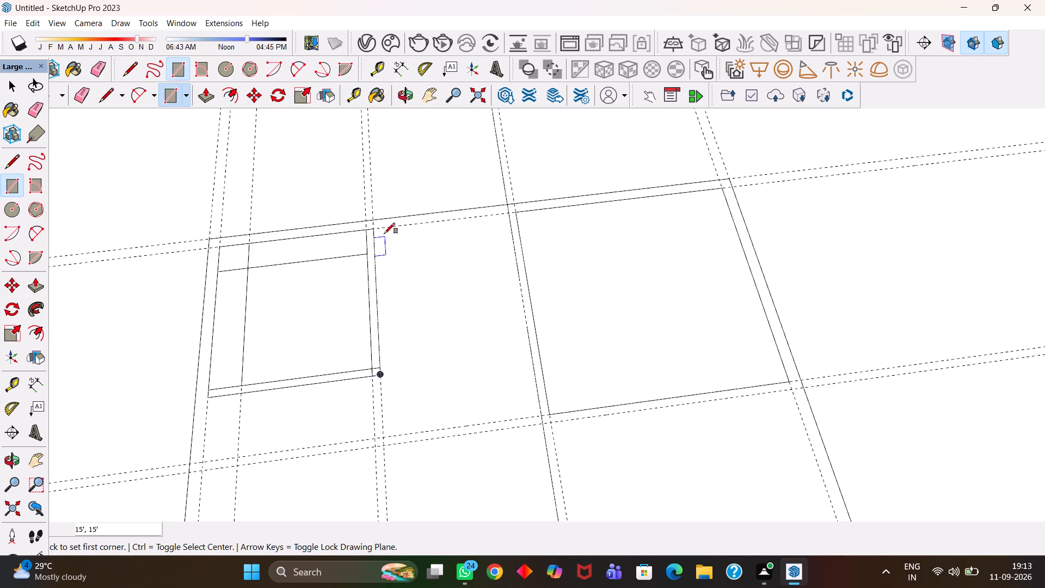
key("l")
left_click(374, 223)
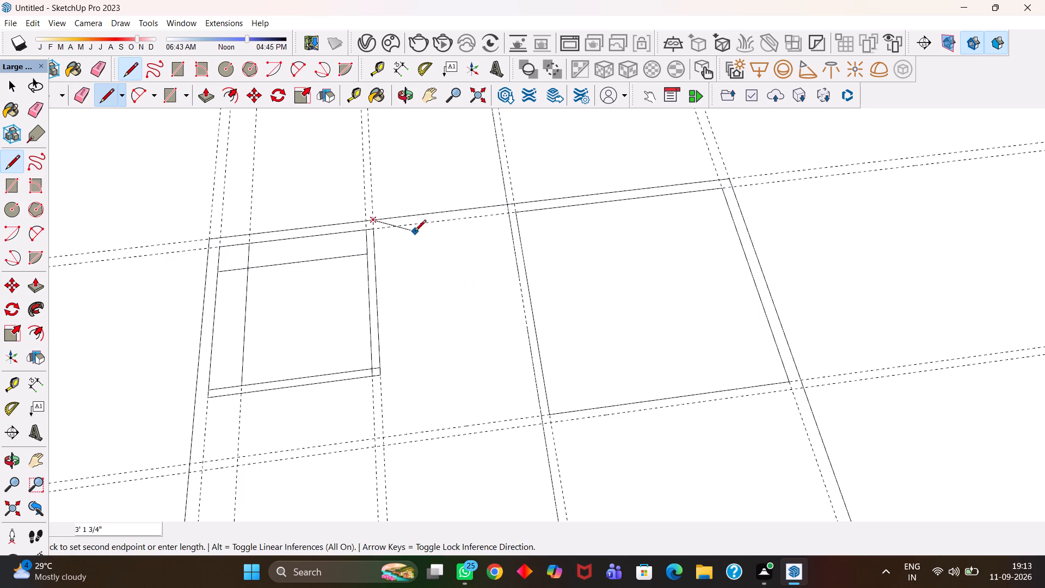
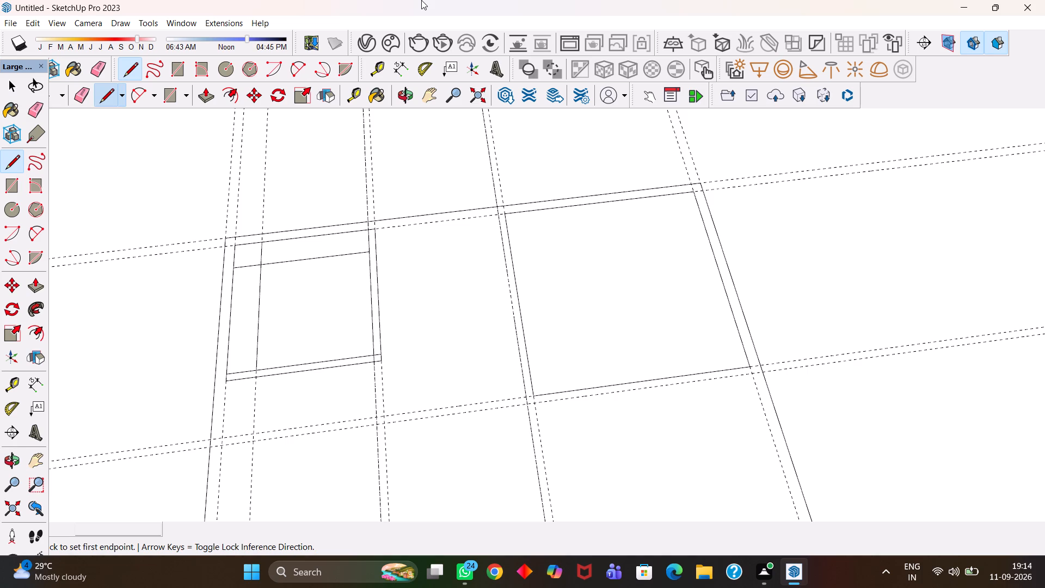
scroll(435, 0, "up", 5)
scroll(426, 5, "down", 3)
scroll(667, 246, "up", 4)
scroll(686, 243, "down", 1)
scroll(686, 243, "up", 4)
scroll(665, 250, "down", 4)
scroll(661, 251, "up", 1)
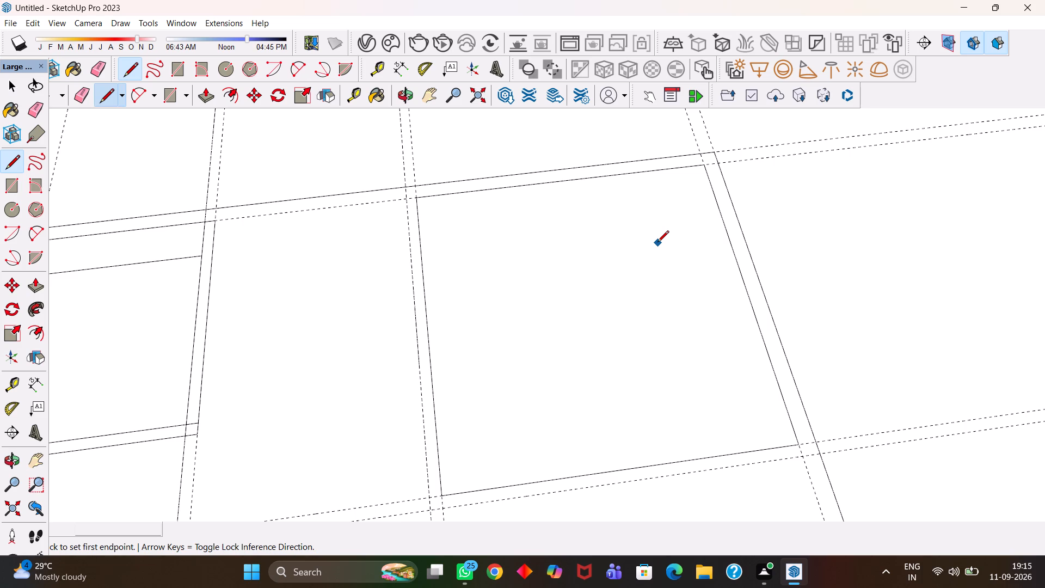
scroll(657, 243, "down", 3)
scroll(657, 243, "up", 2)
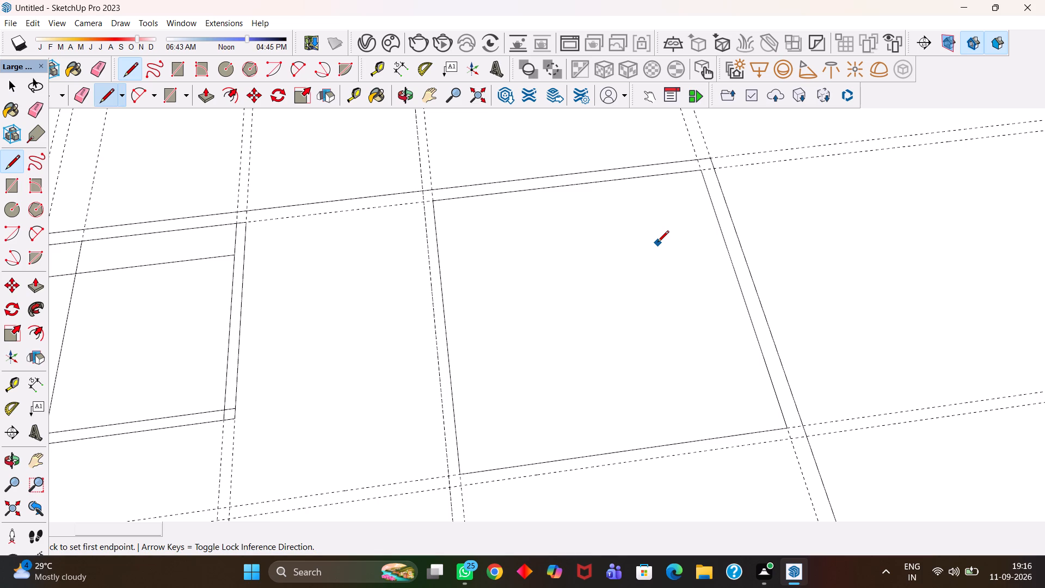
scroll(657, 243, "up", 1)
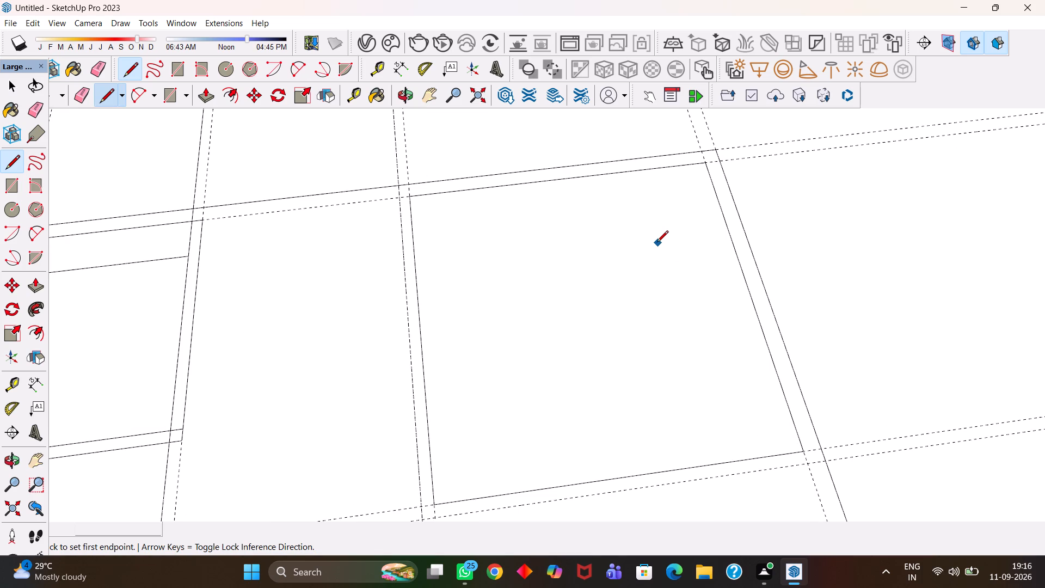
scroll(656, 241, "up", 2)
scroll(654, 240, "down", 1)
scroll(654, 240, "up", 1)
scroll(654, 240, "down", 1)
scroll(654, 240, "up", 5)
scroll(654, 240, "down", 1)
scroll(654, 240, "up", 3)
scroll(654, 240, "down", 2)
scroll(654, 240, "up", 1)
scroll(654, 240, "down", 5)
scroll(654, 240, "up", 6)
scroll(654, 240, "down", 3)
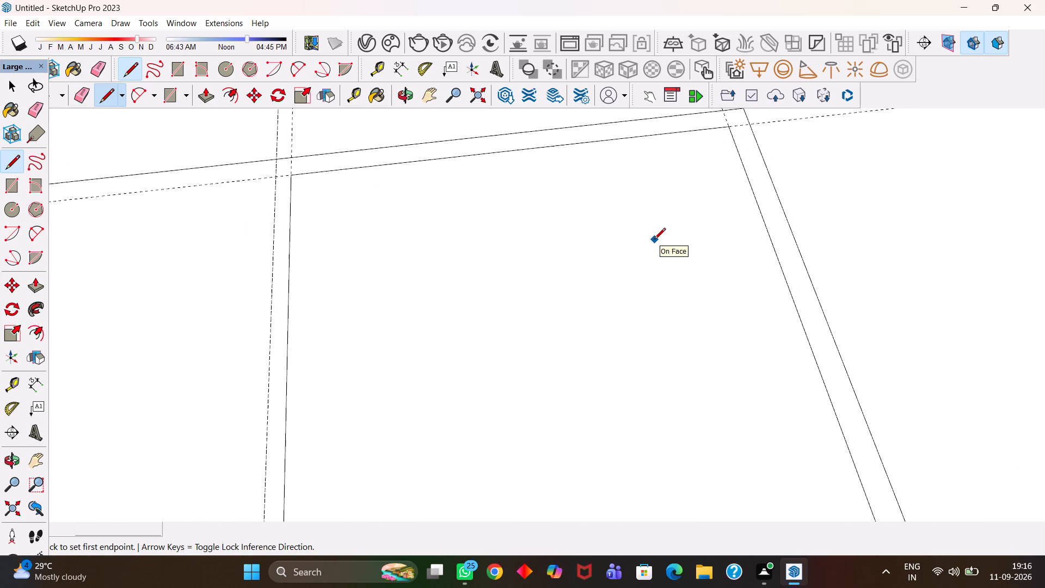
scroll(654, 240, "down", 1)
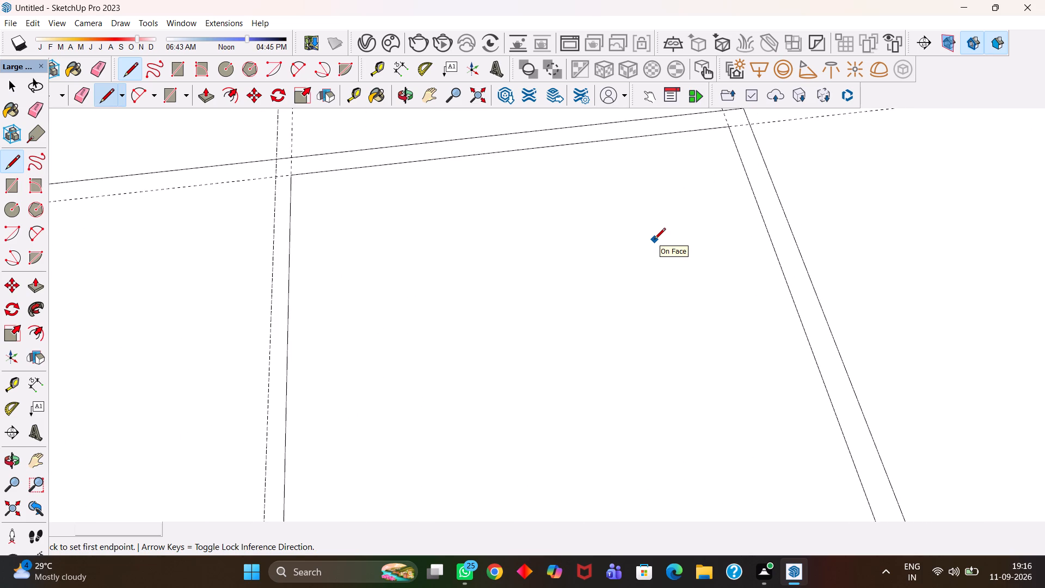
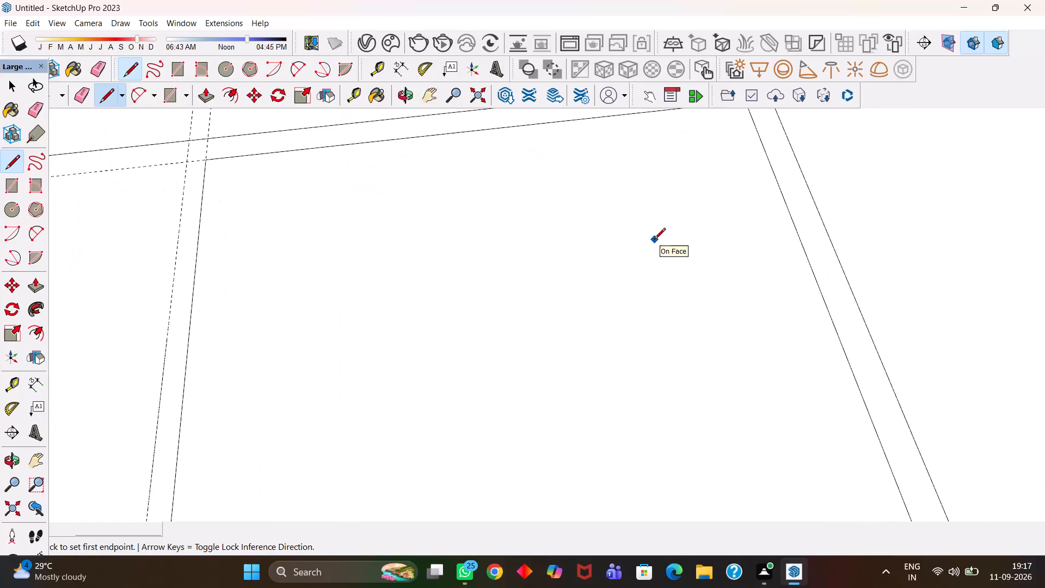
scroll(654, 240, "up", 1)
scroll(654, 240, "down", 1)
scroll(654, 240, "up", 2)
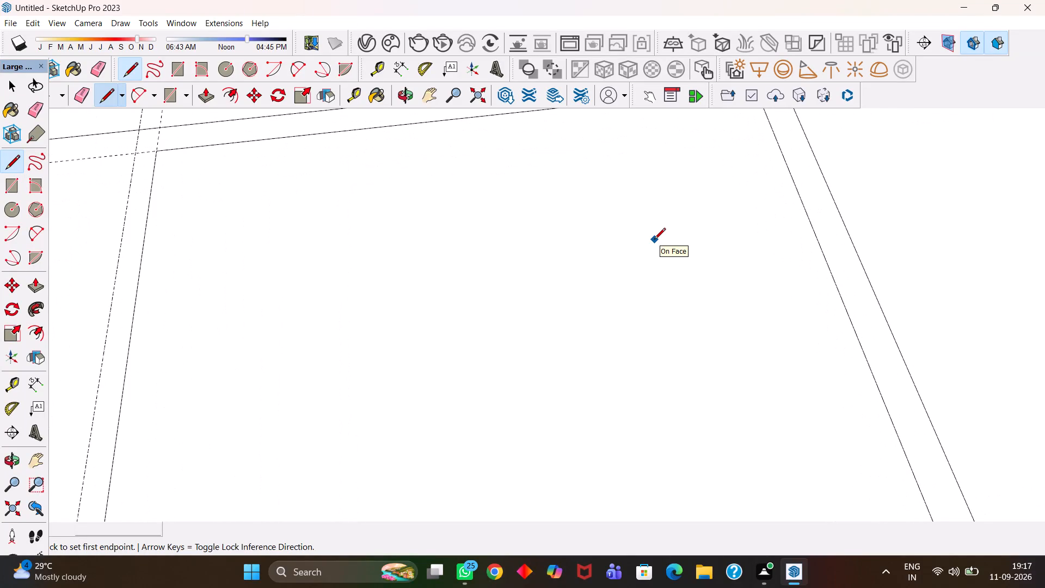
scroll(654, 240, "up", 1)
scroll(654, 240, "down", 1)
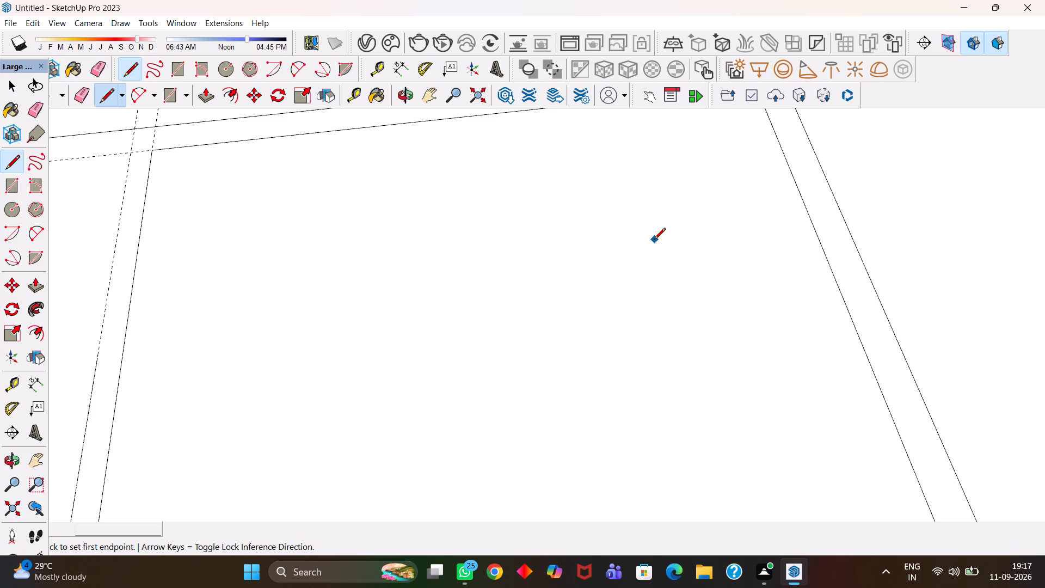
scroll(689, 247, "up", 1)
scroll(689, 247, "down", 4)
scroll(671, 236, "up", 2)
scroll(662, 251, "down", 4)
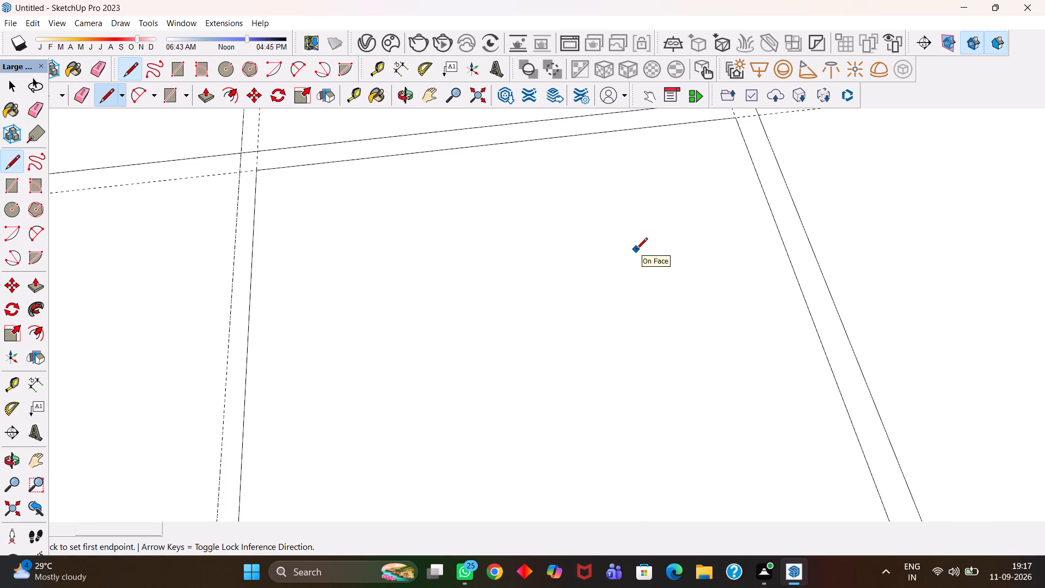
Draw a 15' by 9'6" rectangle filling the space between the 10'6" by 10' room's partition and the 15' by 15' room's partition.
scroll(595, 264, "down", 13)
scroll(574, 278, "up", 1)
scroll(574, 279, "down", 3)
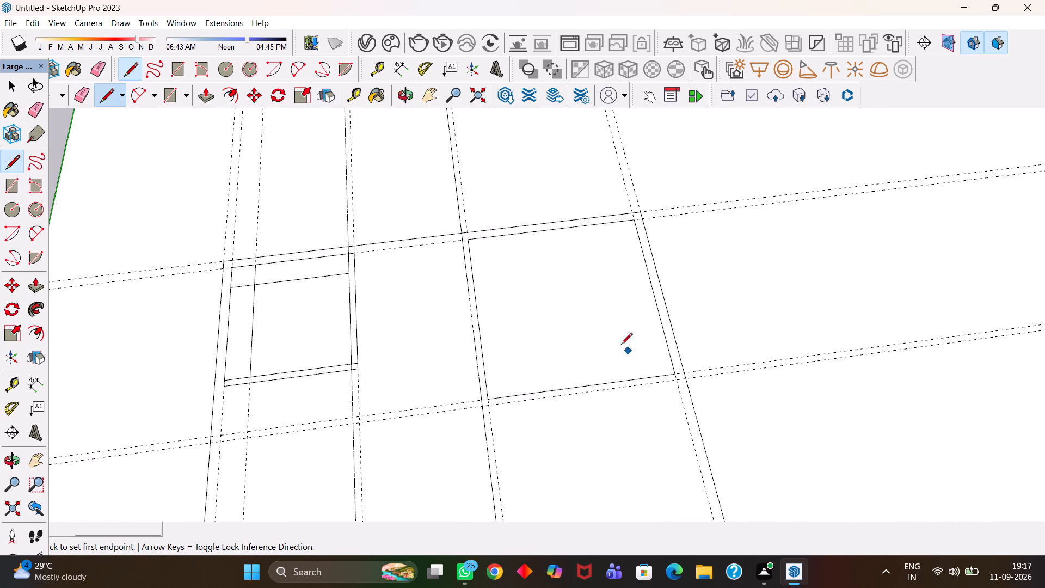
scroll(580, 338, "up", 3)
key("h")
left_click_drag(488, 346, 563, 363)
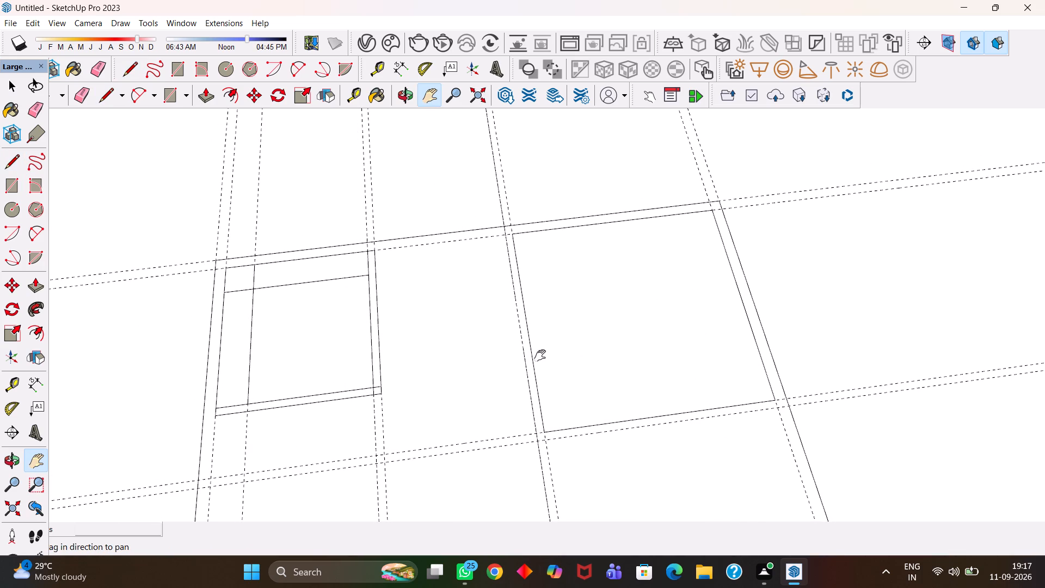
key("r")
left_click(376, 253)
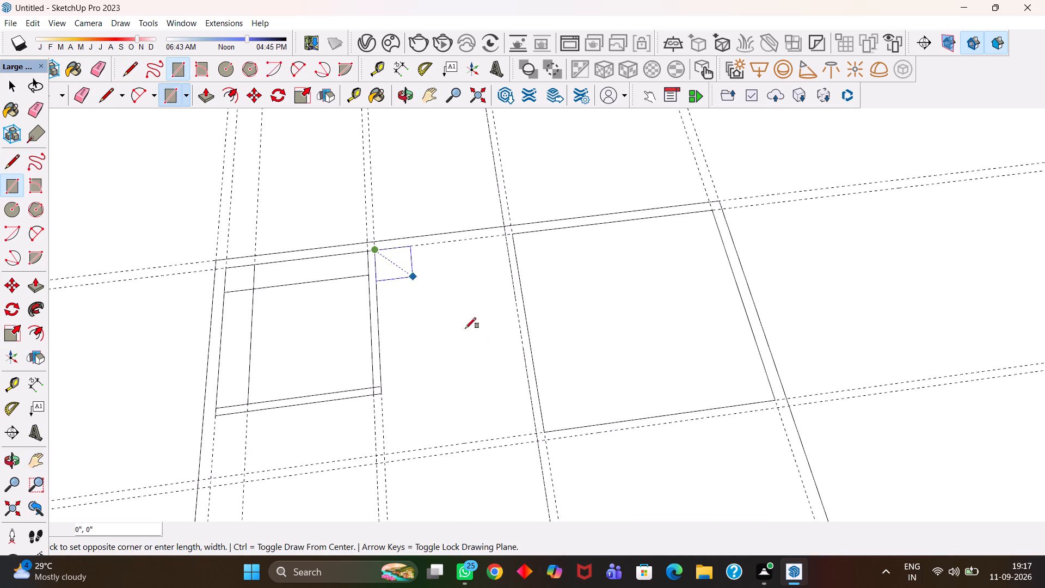
left_click(534, 434)
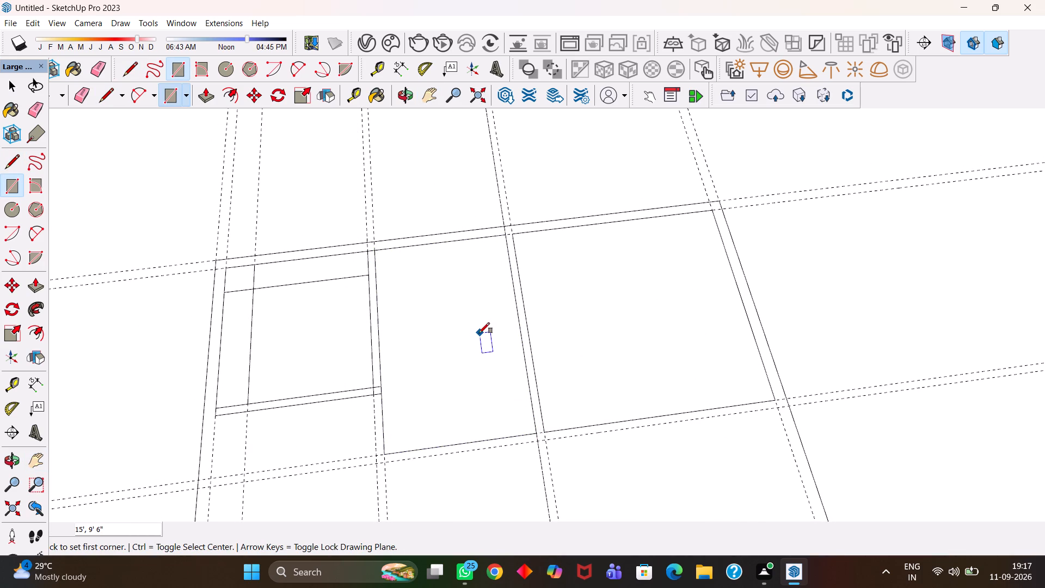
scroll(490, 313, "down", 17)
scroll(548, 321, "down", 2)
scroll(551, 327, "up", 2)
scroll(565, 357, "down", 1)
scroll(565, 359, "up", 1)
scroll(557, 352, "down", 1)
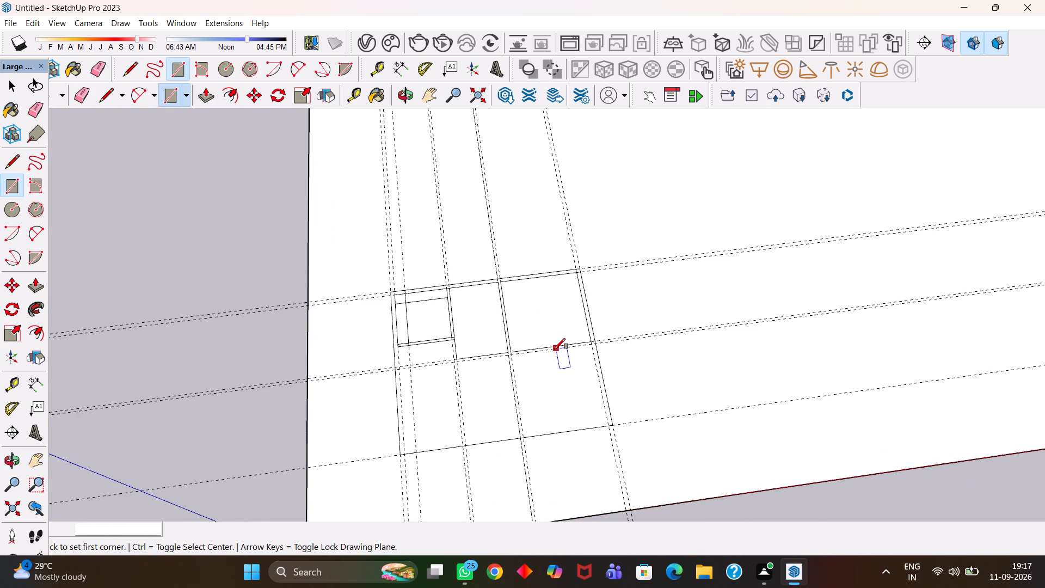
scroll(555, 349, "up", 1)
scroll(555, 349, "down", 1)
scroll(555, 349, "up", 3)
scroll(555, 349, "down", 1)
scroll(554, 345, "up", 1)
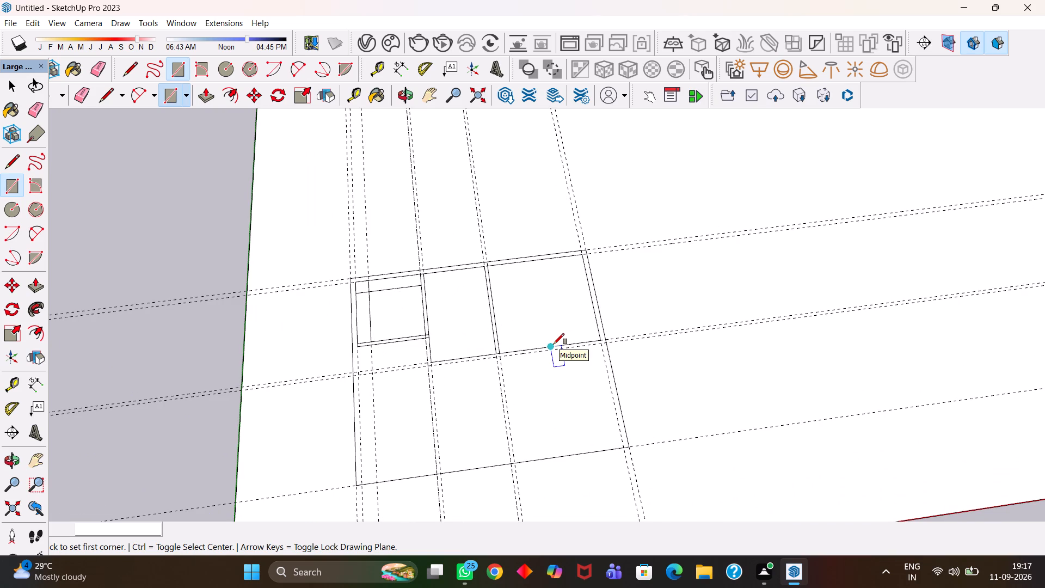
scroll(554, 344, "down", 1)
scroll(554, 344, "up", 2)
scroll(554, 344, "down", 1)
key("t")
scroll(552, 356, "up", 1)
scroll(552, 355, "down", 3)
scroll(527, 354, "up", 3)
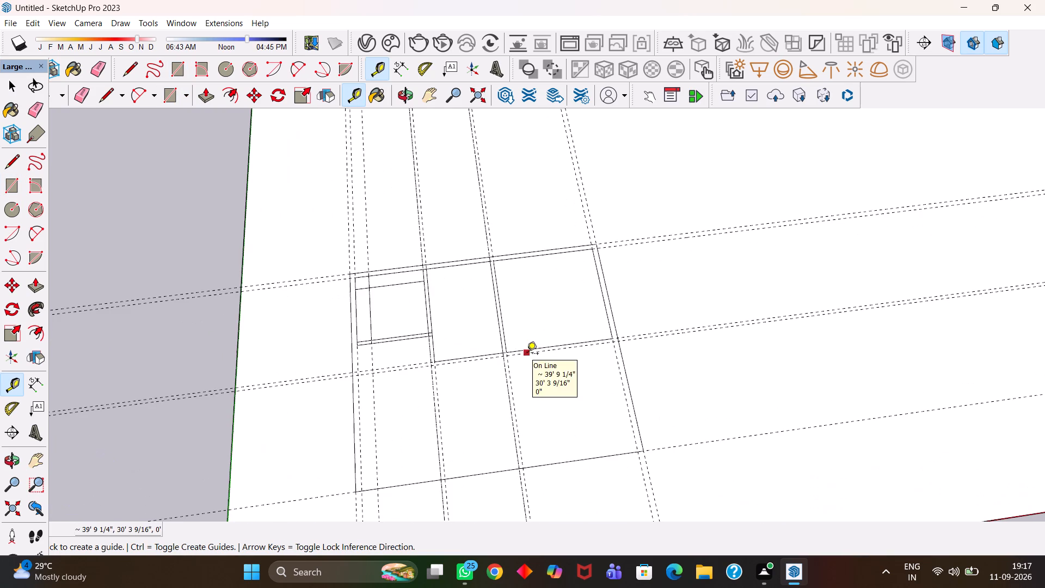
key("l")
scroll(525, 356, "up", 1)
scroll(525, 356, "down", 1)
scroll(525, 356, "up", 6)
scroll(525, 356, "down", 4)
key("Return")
Draw a 25'9" by 6" wall rectangle along the 9'6" space and 15' by 15' room, ending at the outer wall's outer face.
scroll(525, 356, "up", 2)
scroll(436, 378, "up", 1)
scroll(435, 378, "down", 1)
scroll(435, 378, "up", 2)
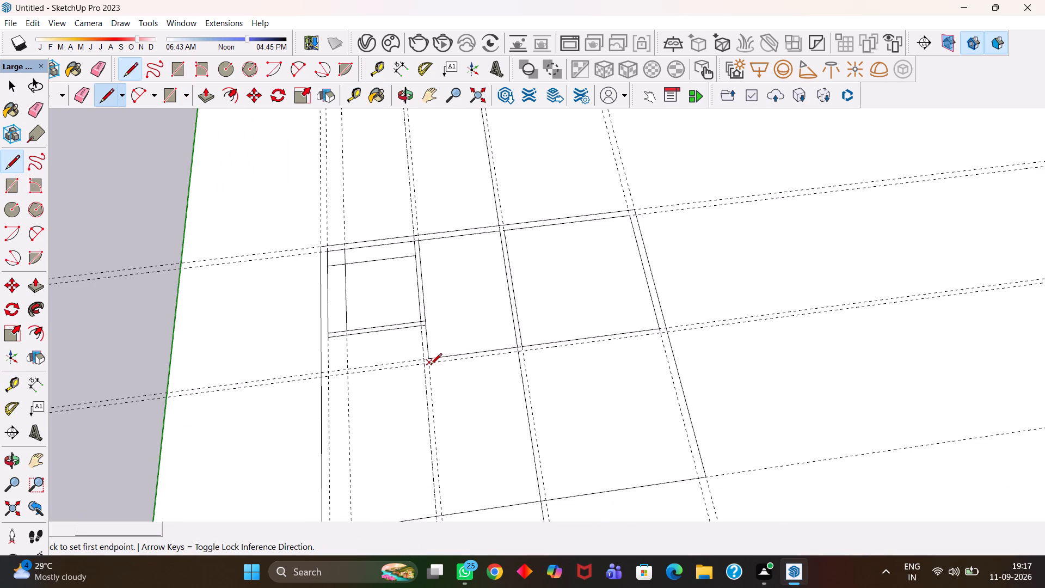
key("r")
left_click(430, 359)
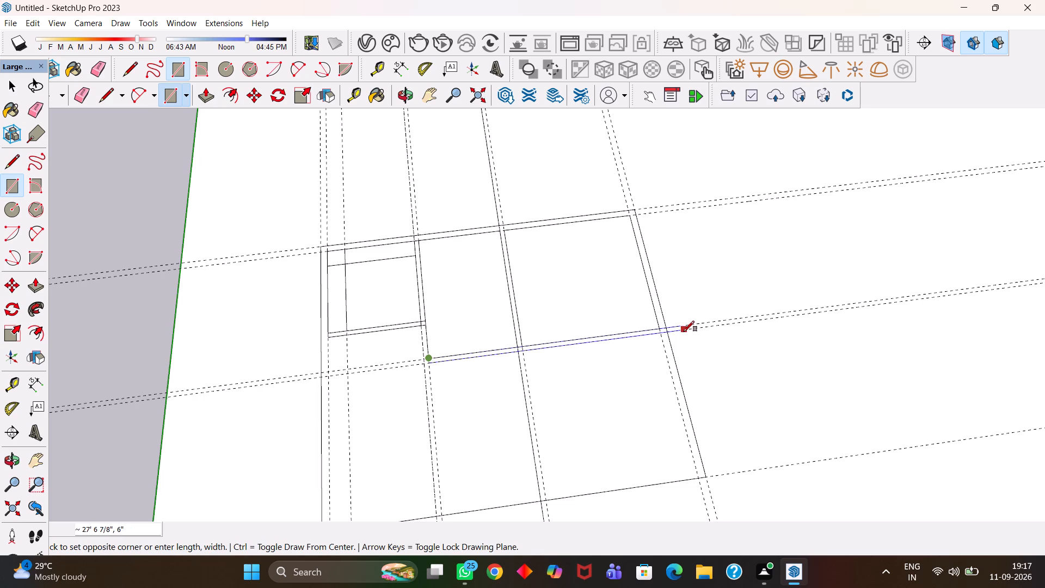
left_click(666, 335)
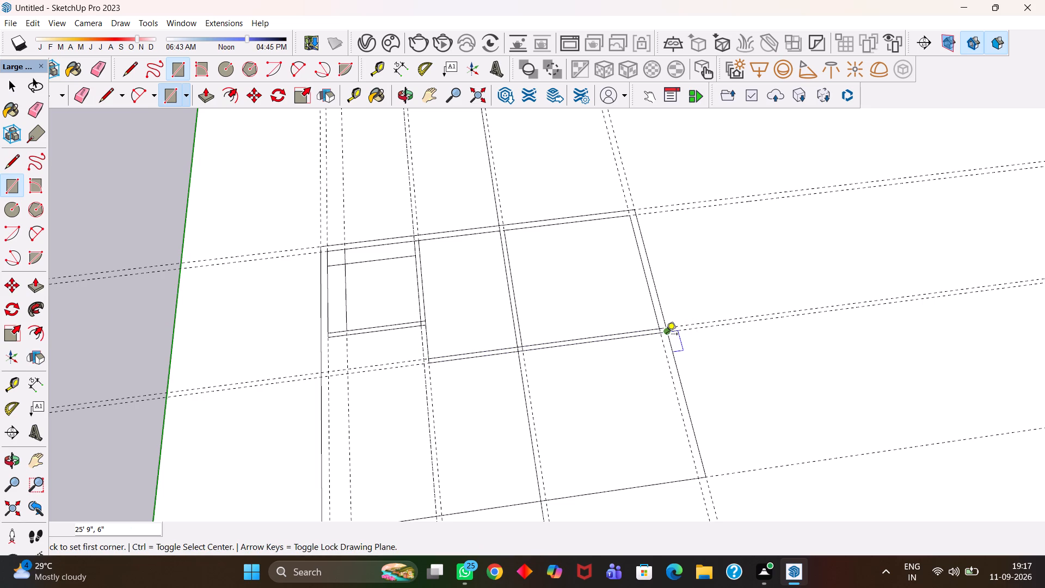
Place a guide 4' inside the 15' by 15' room, parallel to the inner face of its outer wall.
key("t")
left_click_drag(654, 309, 647, 310)
type("4'")
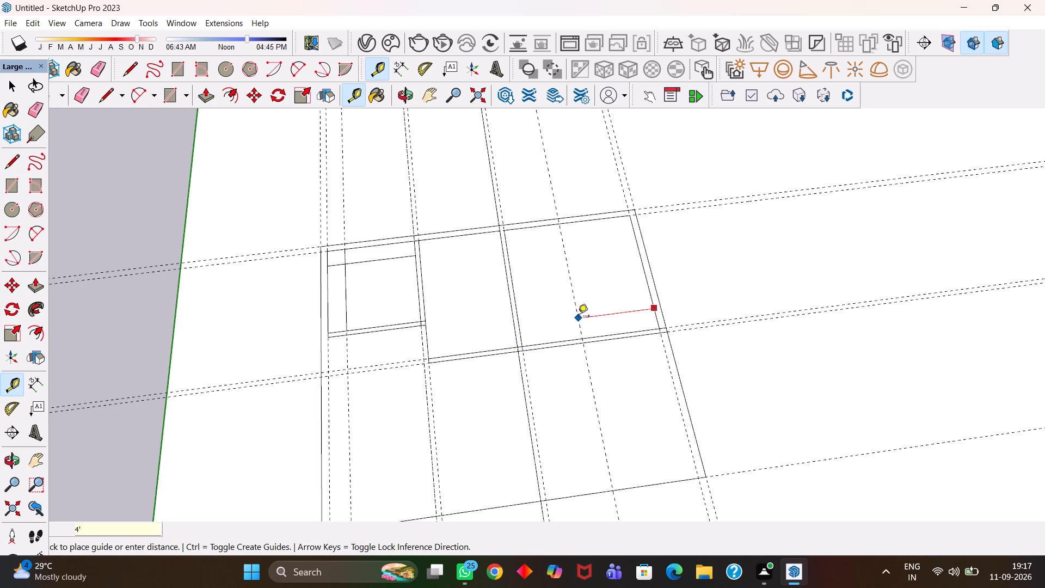
key("Return")
Draw a line across the thickness of the new 6" partition where the 4' guide crosses it.
key("l")
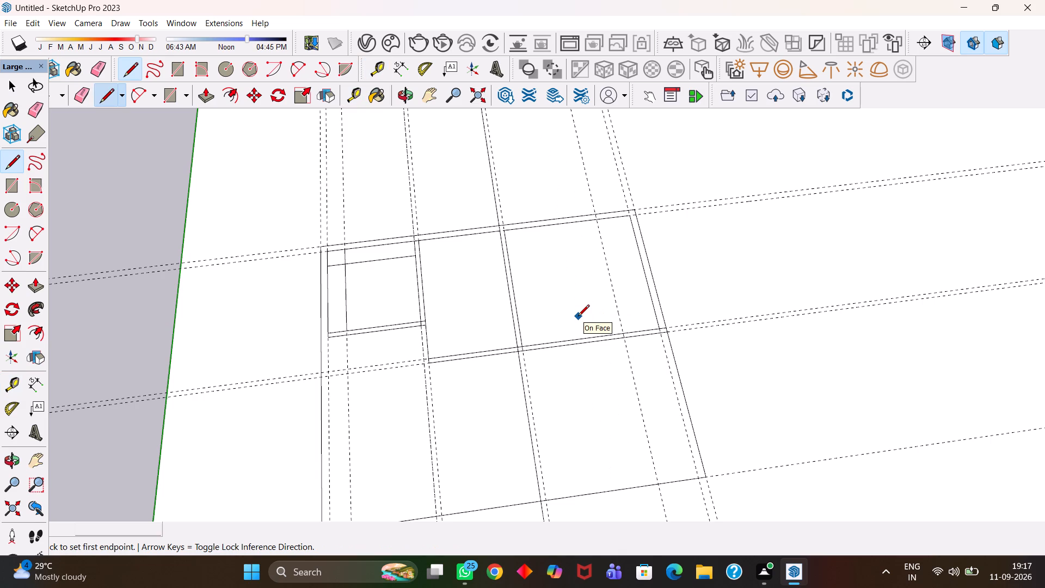
scroll(605, 330, "up", 3)
scroll(635, 340, "down", 1)
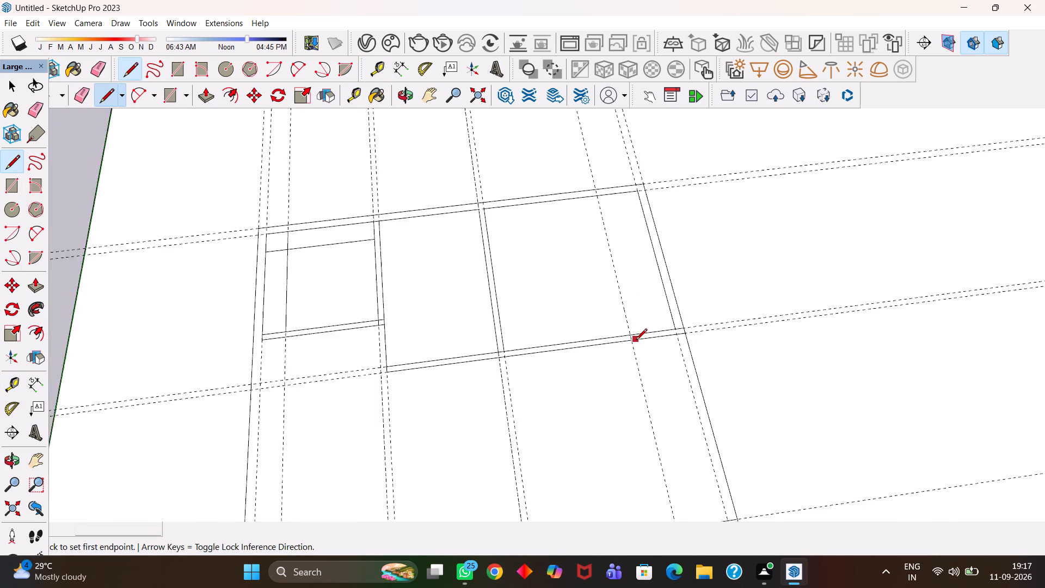
scroll(636, 341, "up", 3)
scroll(636, 341, "down", 1)
left_click(633, 340)
left_click(630, 336)
Draw a 6" line across the new partition in line with the outer wall's inner face, at the 15' by 15' room's corner.
scroll(632, 342, "up", 3)
scroll(632, 342, "down", 1)
scroll(632, 342, "up", 3)
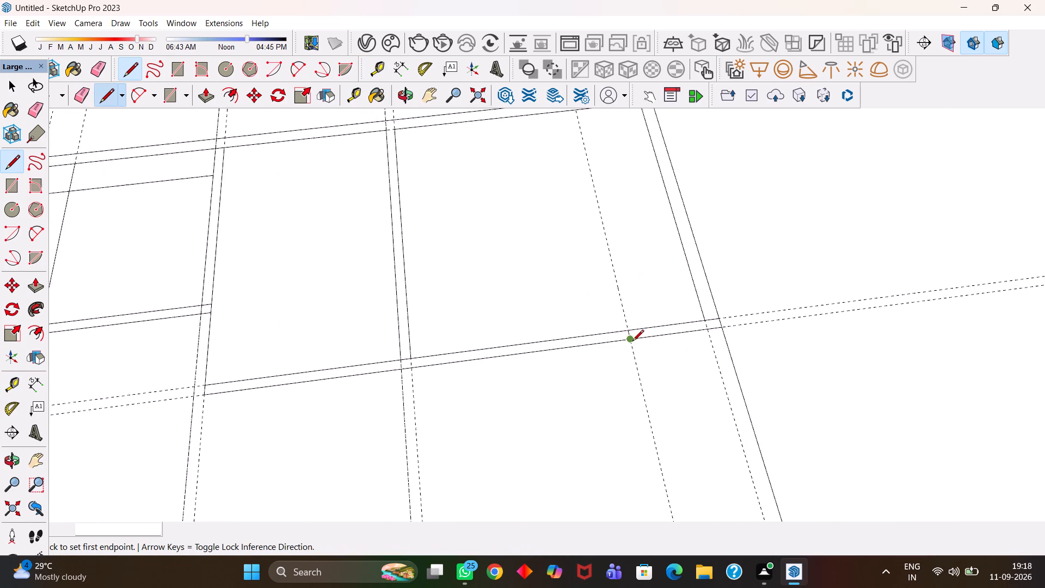
scroll(632, 342, "up", 2)
scroll(634, 347, "down", 2)
scroll(634, 347, "up", 1)
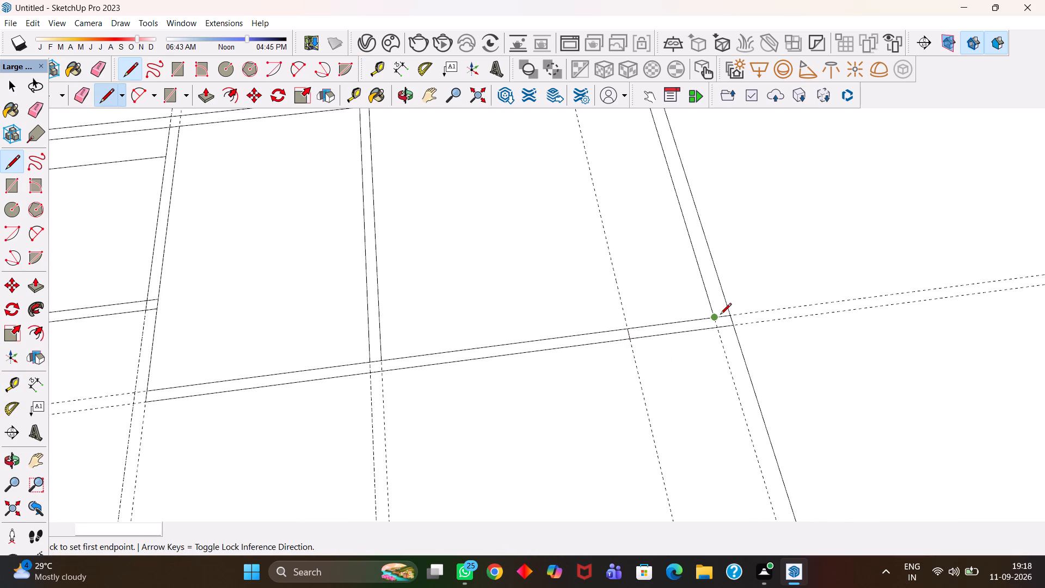
left_click(715, 316)
left_click(716, 330)
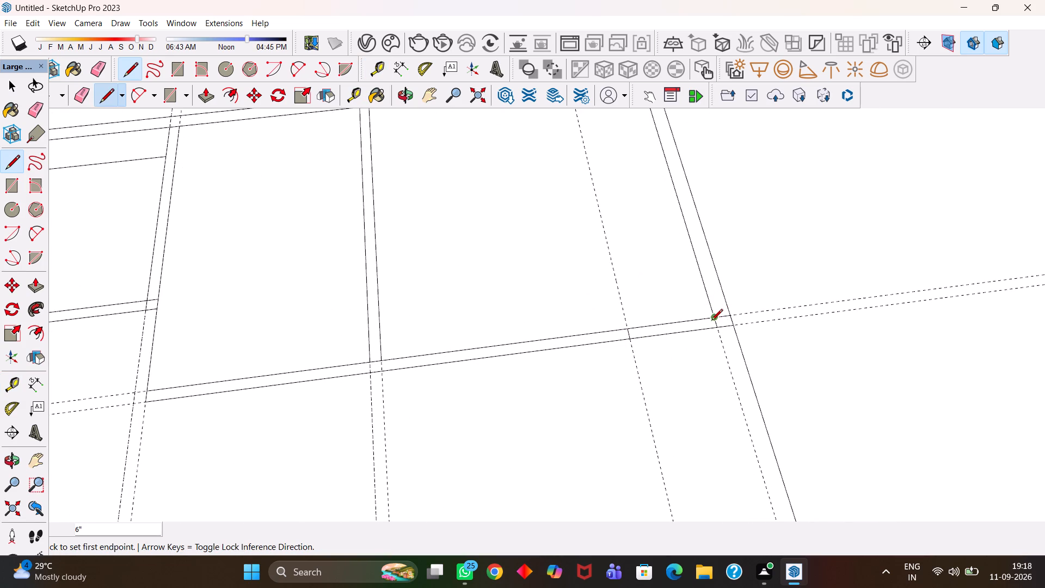
left_click(714, 323)
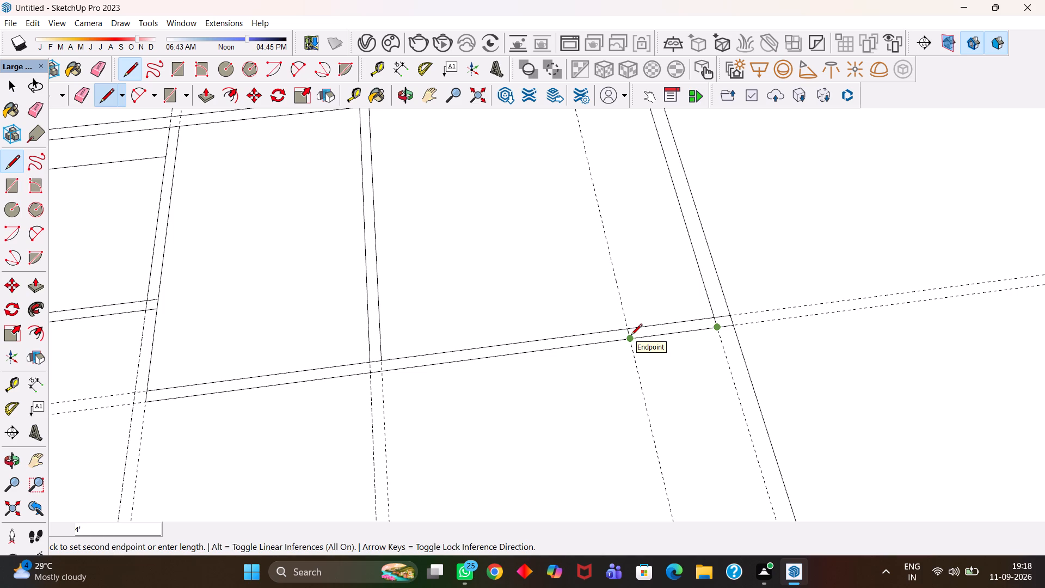
key("Escape")
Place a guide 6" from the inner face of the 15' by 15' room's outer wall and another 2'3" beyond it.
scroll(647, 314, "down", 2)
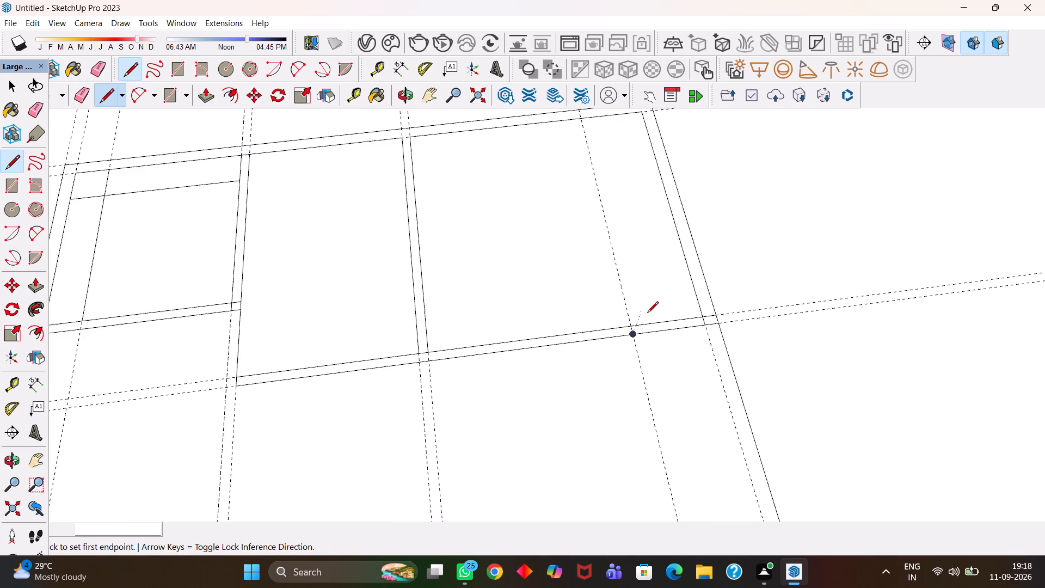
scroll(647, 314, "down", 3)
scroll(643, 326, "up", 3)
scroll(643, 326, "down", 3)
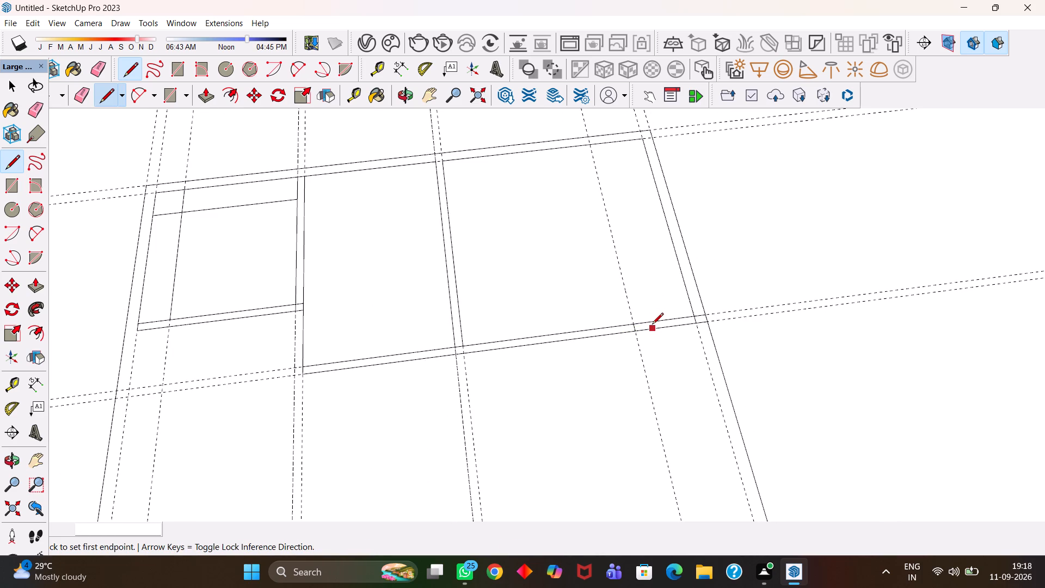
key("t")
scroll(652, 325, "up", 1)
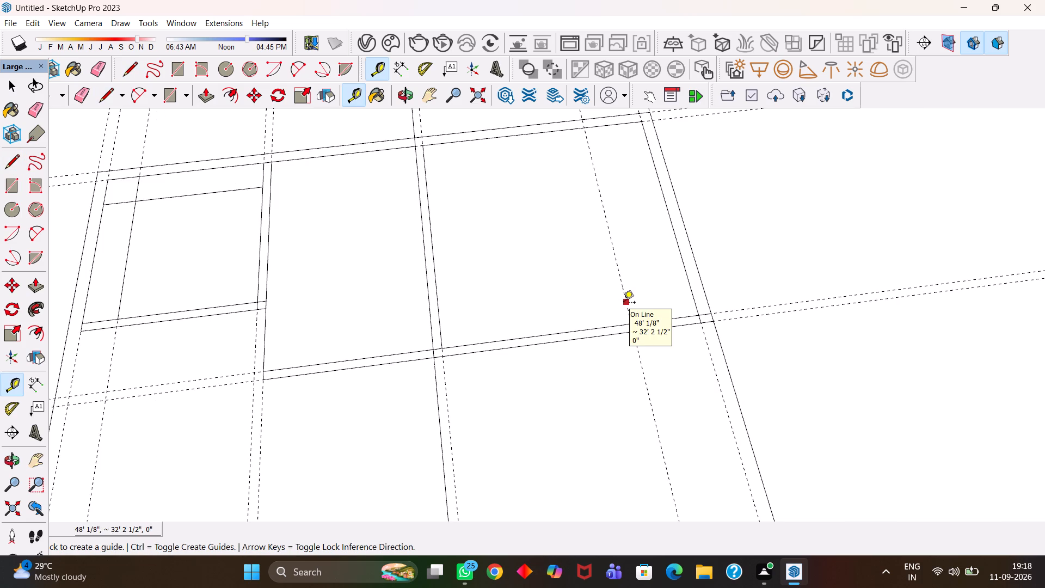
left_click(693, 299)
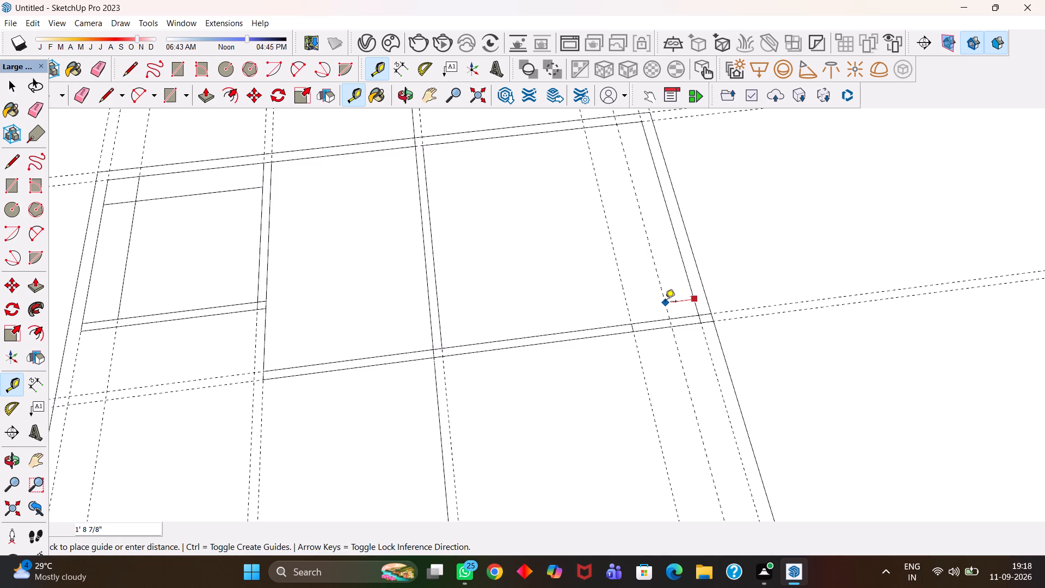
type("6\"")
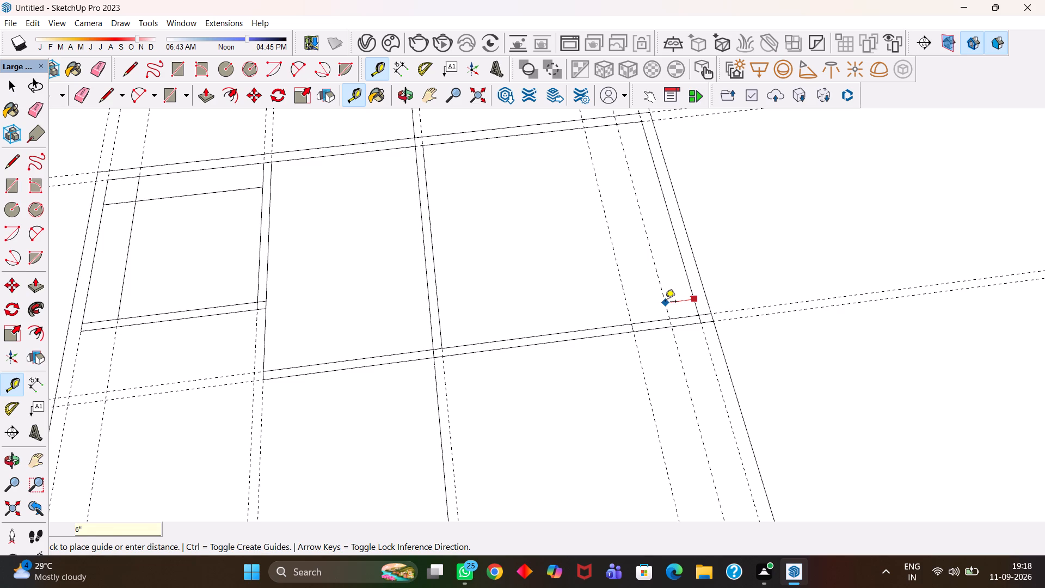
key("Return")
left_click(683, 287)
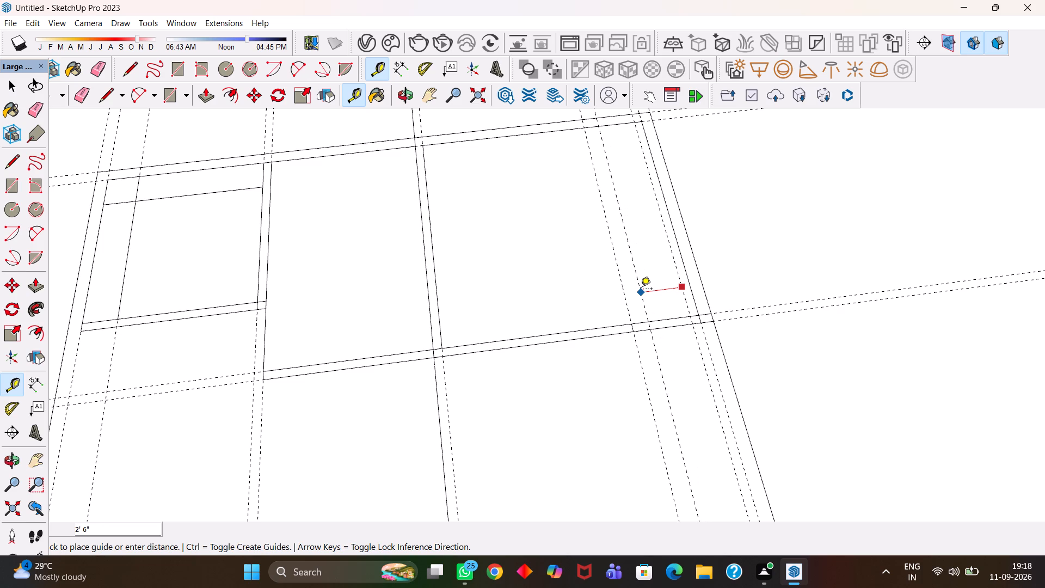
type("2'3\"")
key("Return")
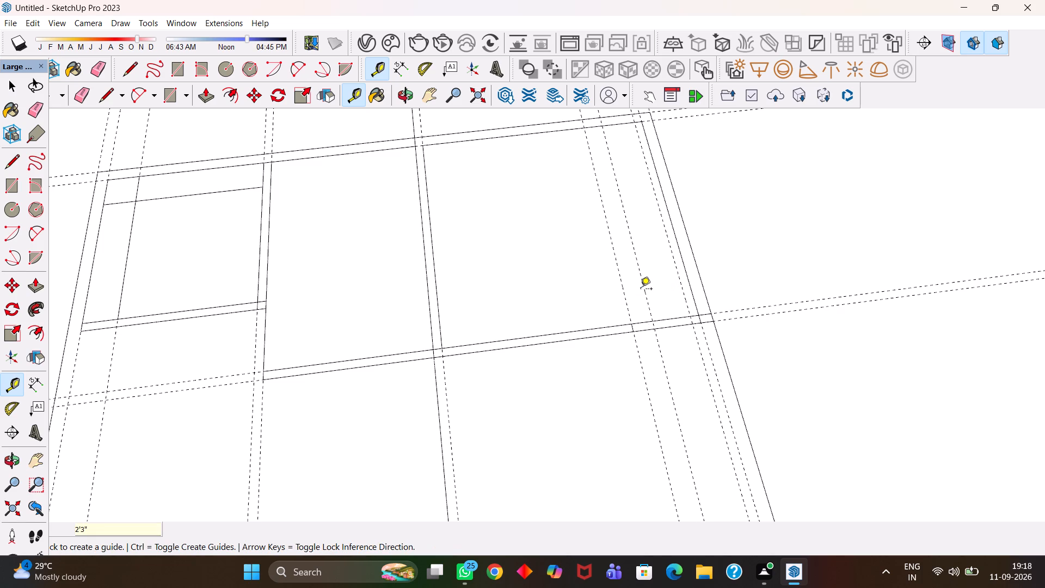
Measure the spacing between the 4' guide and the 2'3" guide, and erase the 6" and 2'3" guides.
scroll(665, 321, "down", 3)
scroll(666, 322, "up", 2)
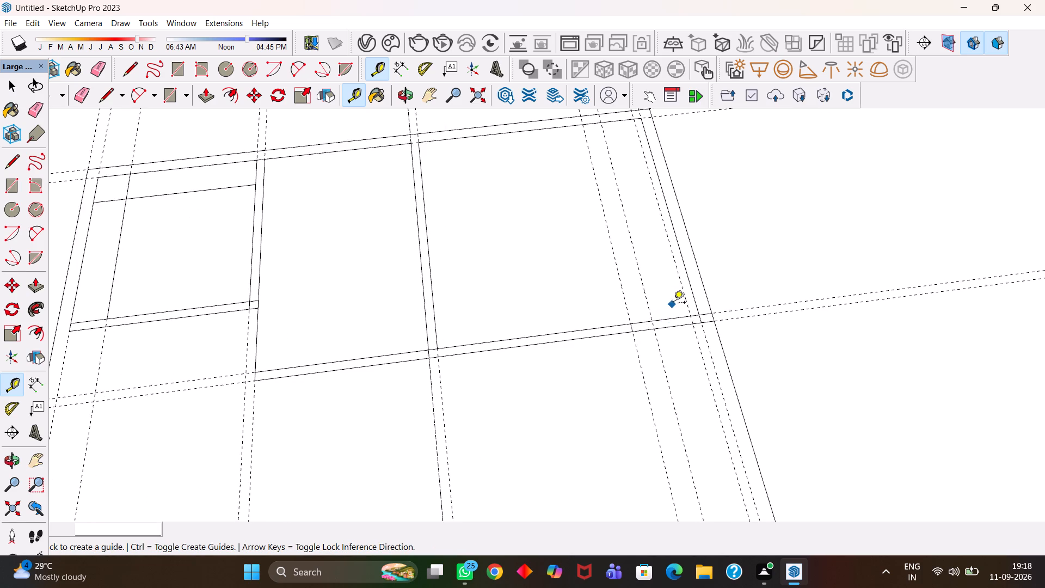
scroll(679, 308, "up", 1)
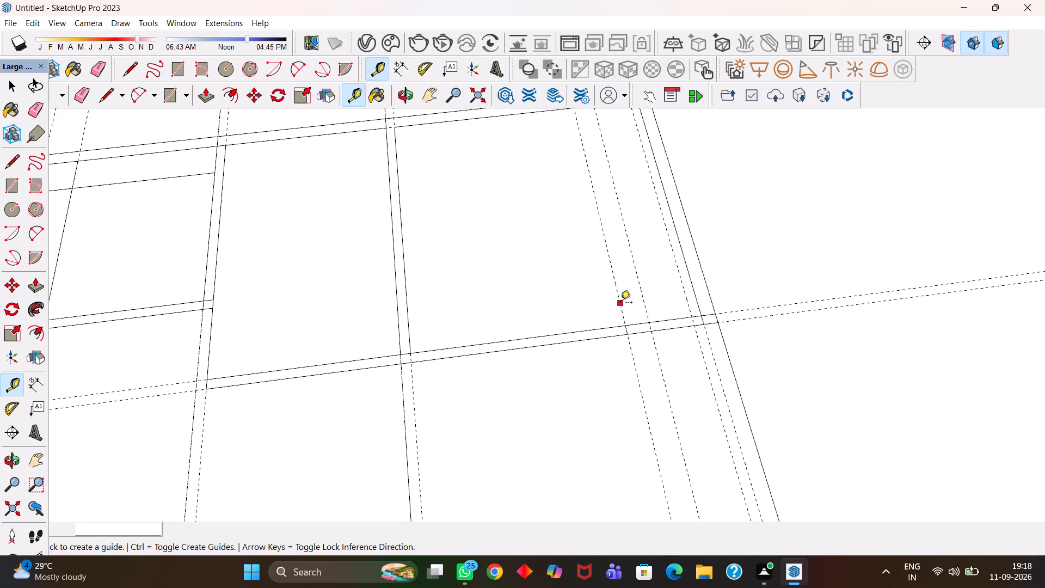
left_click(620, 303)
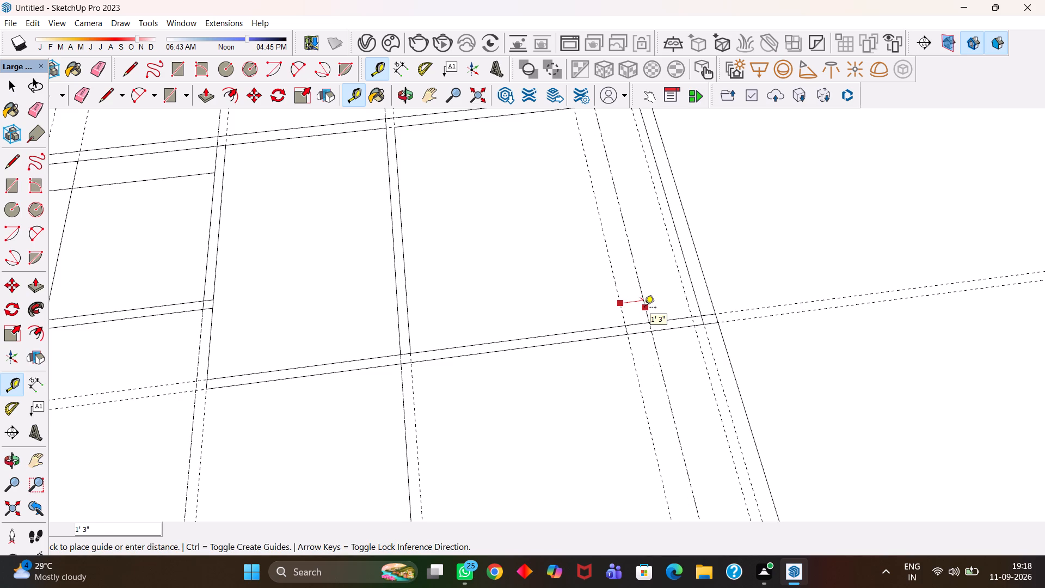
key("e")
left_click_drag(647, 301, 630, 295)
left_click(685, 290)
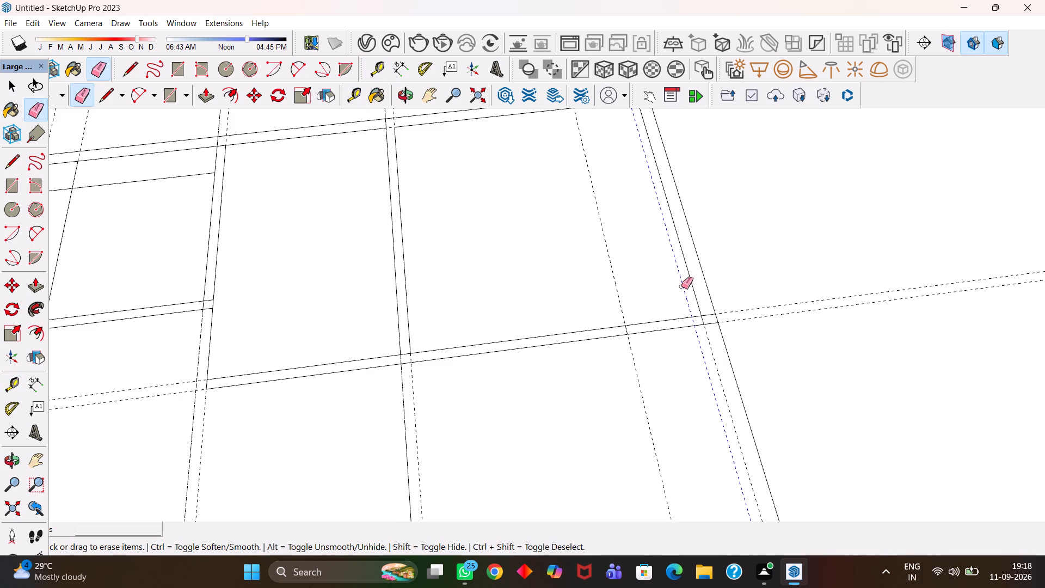
Place a guide 1' from the inner face of the 15' by 15' room's outer wall and another 2'3" beyond it.
key("t")
left_click(691, 284)
type("1'")
key("Return")
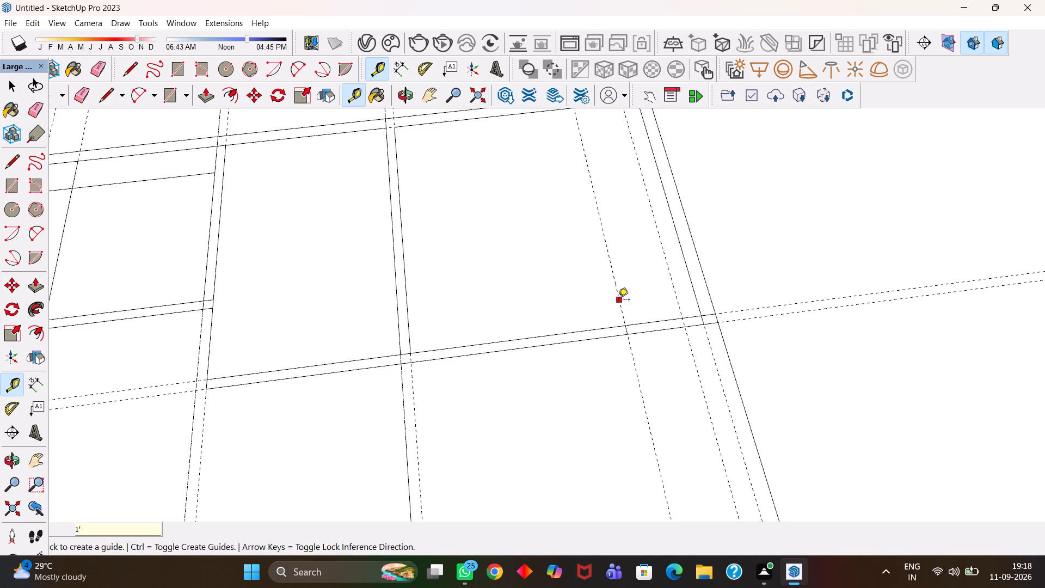
left_click(677, 297)
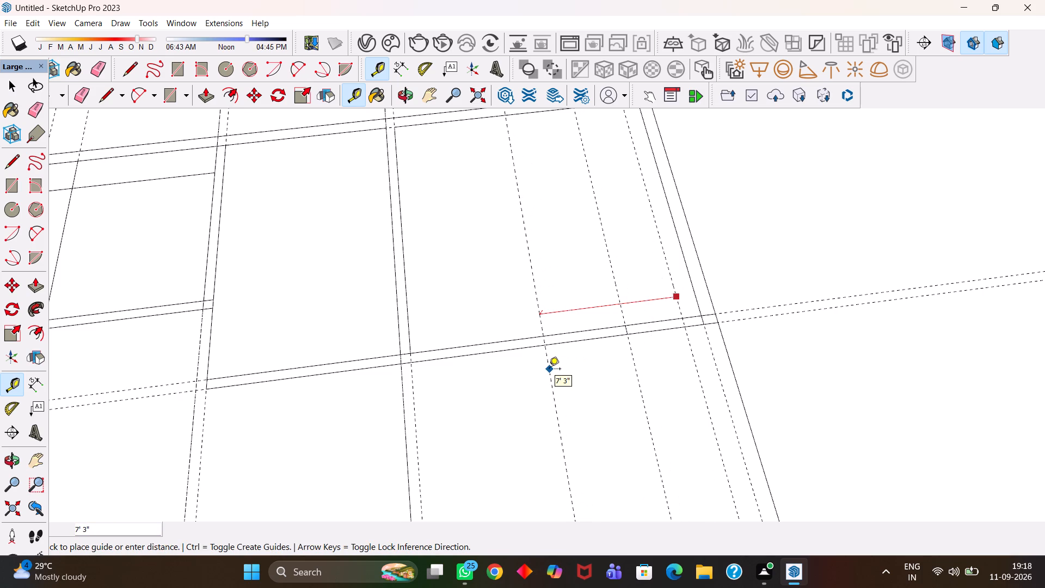
type("2'3\"")
key("Return")
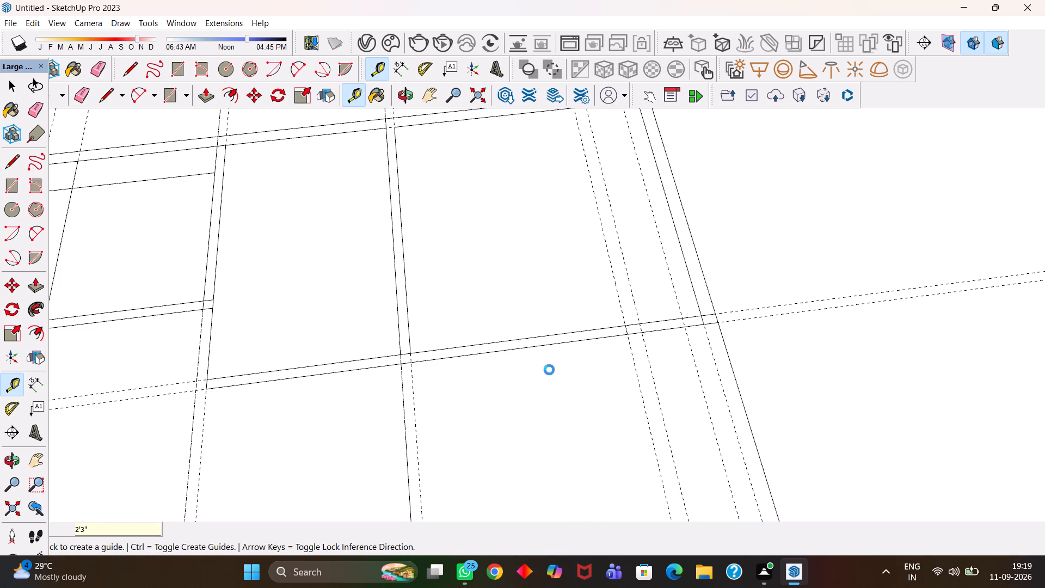
Draw a 2'3" by 6" rectangle across the 15' by 15' room's partition, between the 1' guide and the guide 2'3" beyond it.
scroll(655, 373, "up", 3)
key("r")
scroll(655, 373, "down", 2)
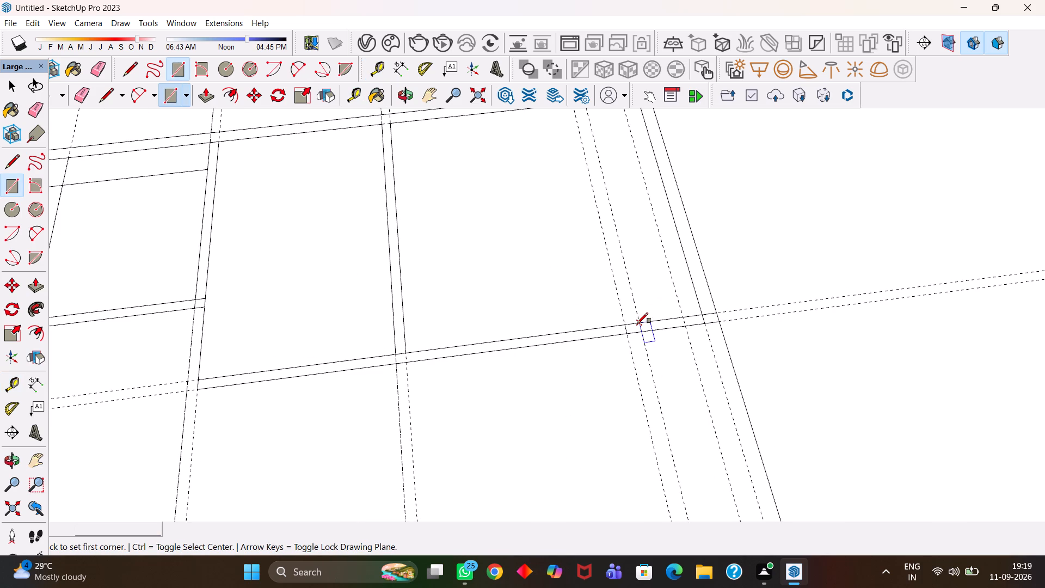
left_click(637, 323)
left_click(686, 327)
Erase the partition lines within the 2'3" rectangle to clear the opening near the outer wall.
scroll(686, 327, "up", 2)
scroll(686, 327, "down", 1)
key("e")
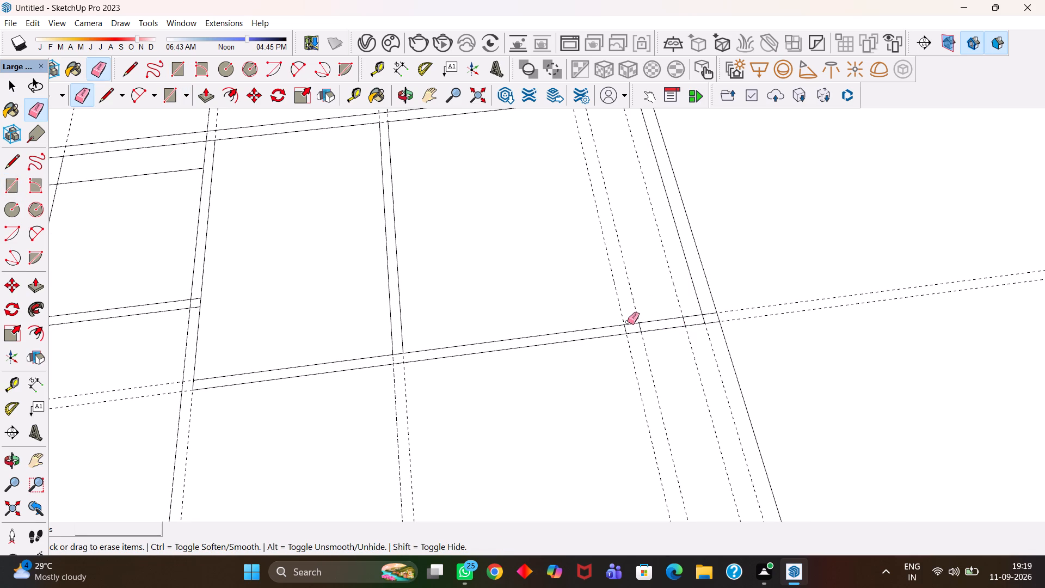
scroll(638, 327, "up", 1)
scroll(638, 327, "down", 1)
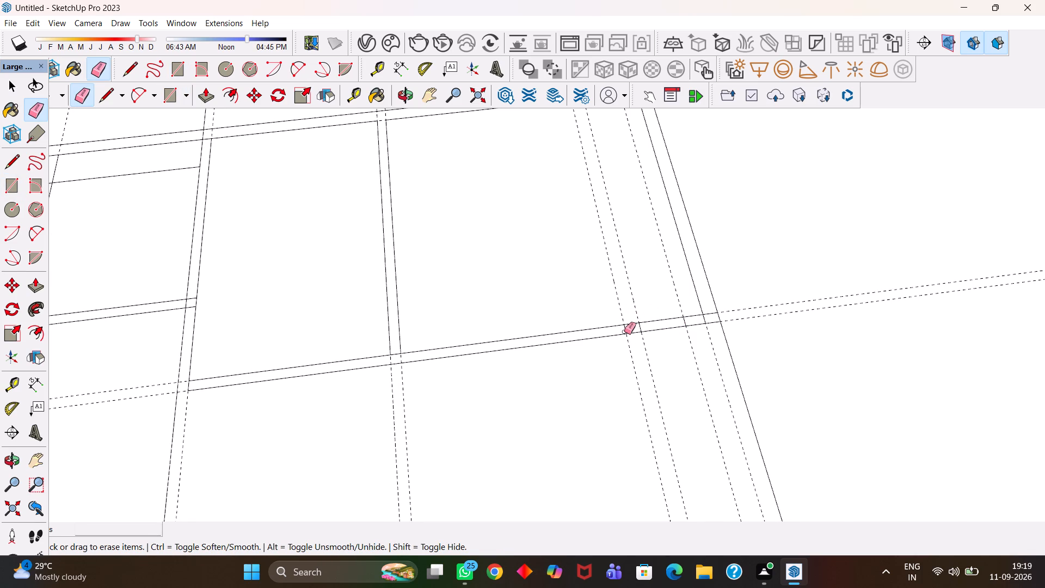
left_click_drag(659, 301, 672, 357)
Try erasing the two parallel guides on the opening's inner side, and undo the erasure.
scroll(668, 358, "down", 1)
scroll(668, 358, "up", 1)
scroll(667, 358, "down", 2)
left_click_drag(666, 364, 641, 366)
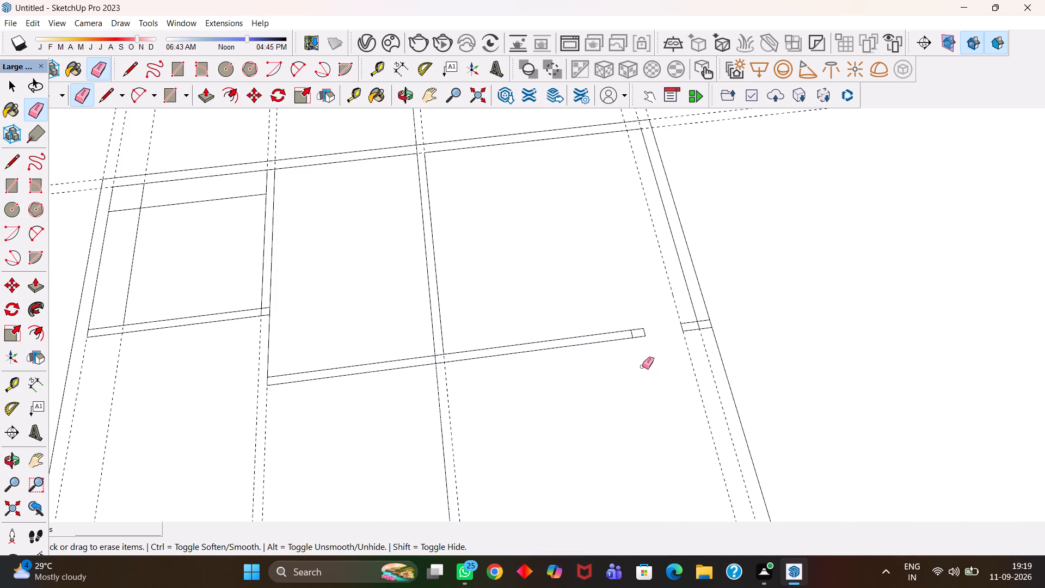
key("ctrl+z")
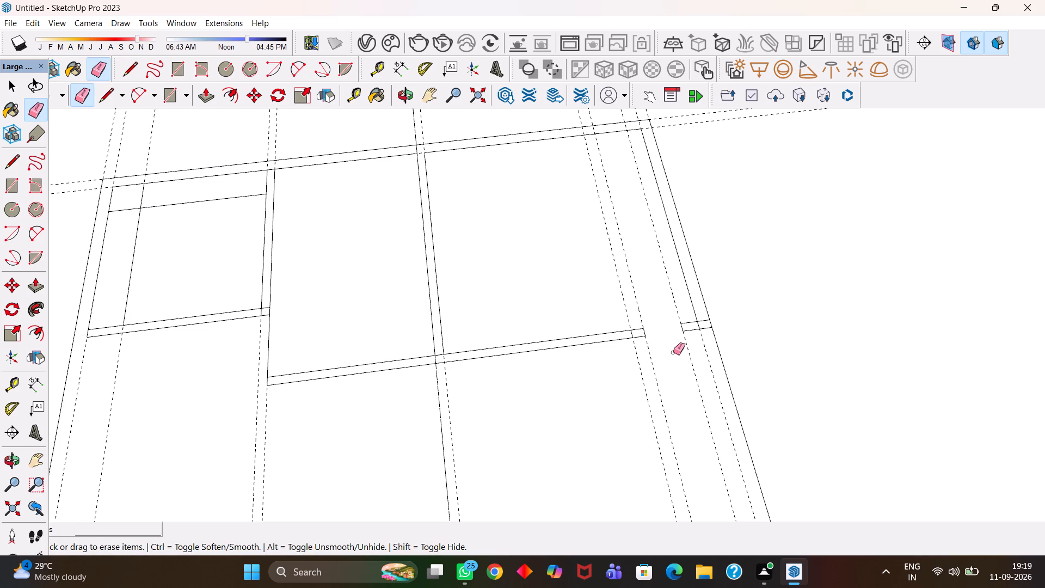
Place a guide 6" from the 4' guide, on the side away from the outer wall.
scroll(665, 359, "up", 1)
scroll(665, 359, "down", 1)
scroll(665, 359, "up", 3)
key("t")
left_click(637, 383)
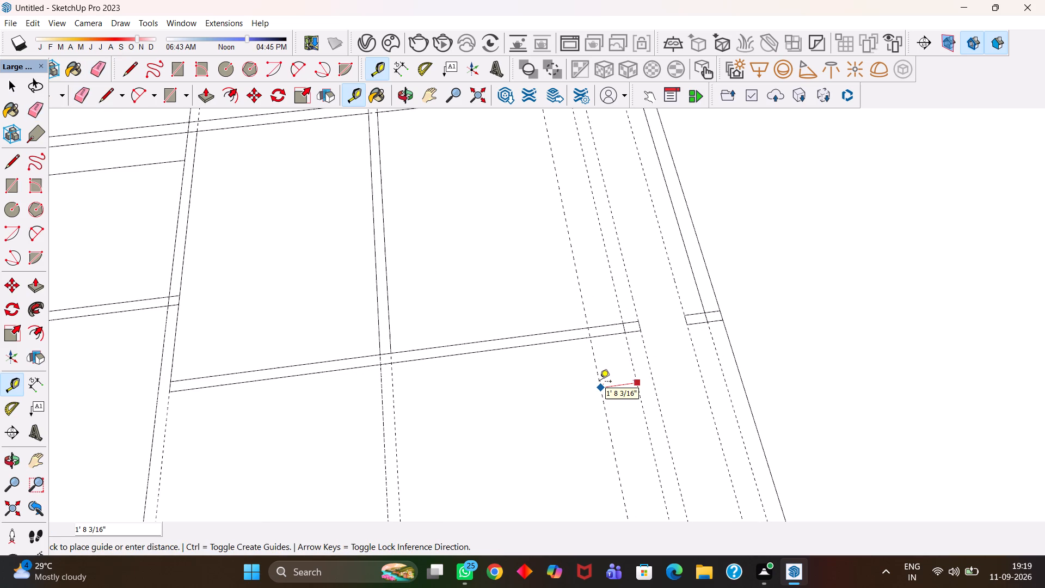
type("6\"")
key("Return")
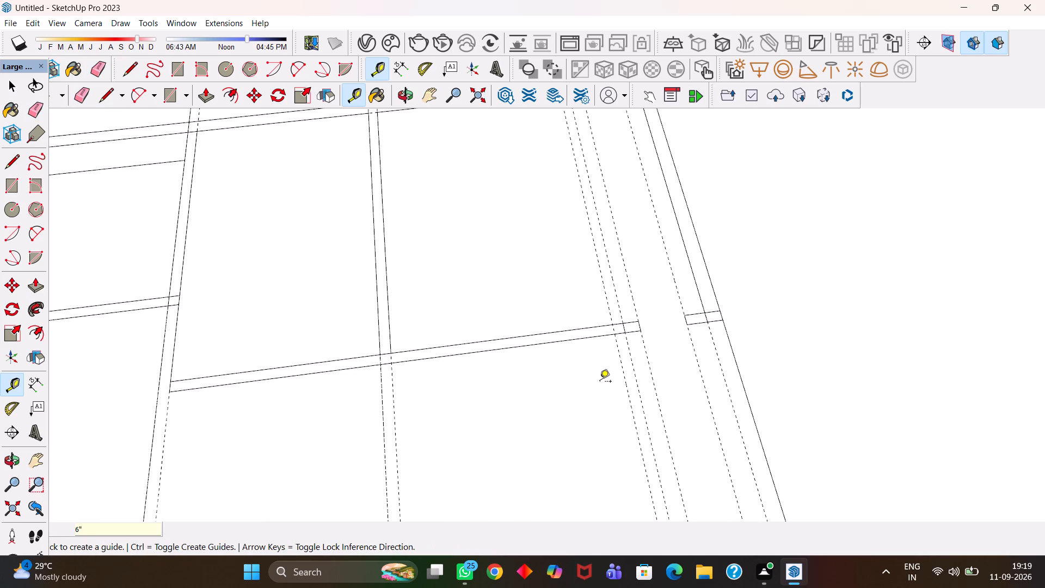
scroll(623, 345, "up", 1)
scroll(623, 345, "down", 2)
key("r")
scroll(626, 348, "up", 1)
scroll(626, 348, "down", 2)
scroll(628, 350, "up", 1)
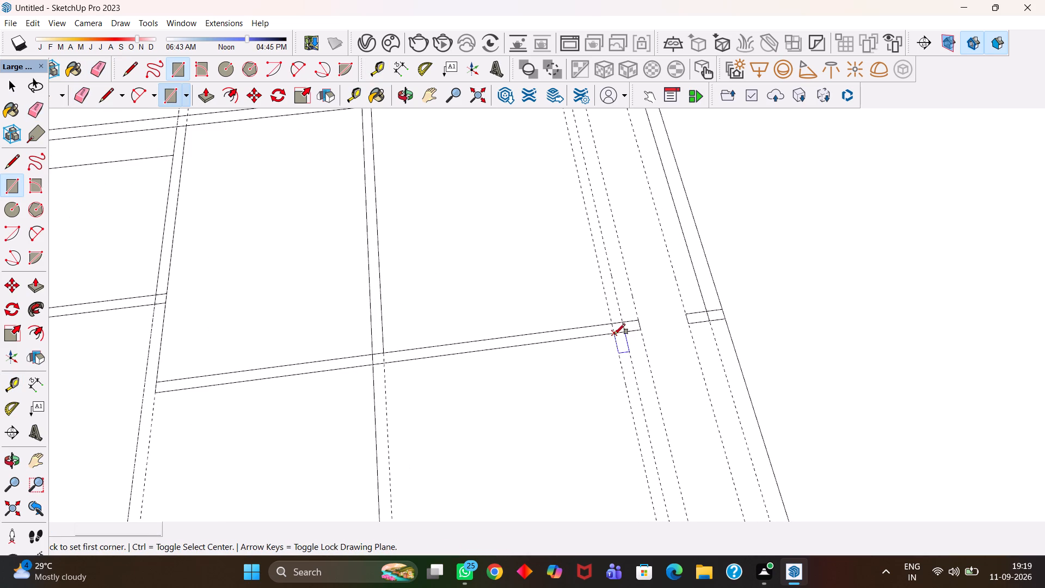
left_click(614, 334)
Place a guide 7'3" from the outer face of the 15' by 15' room's partition.
key("h")
scroll(654, 462, "down", 6)
scroll(654, 462, "up", 1)
scroll(654, 462, "down", 1)
left_click_drag(656, 470, 637, 437)
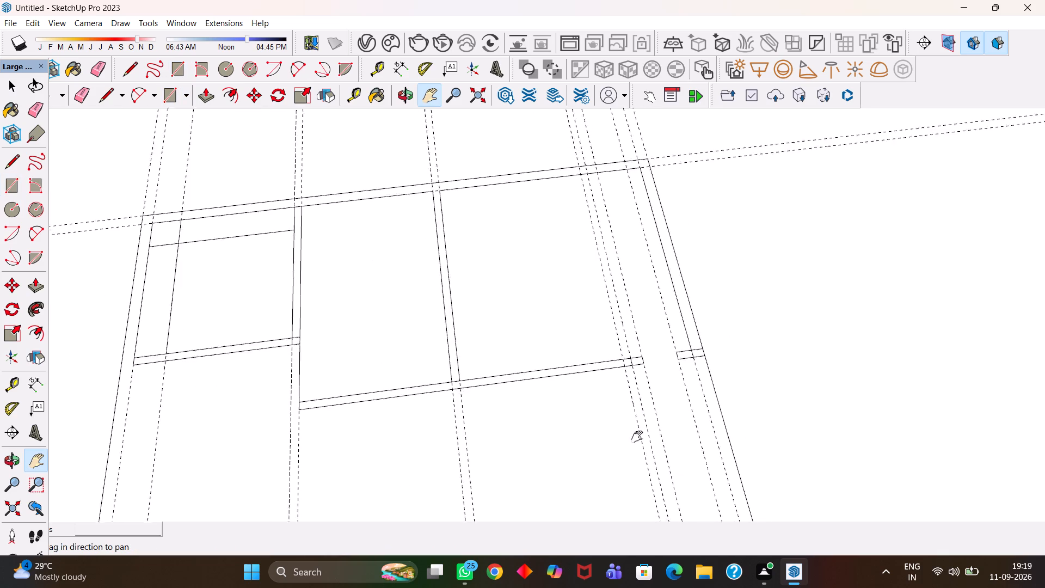
left_click_drag(637, 437, 526, 240)
middle_click_drag(543, 376, 550, 388)
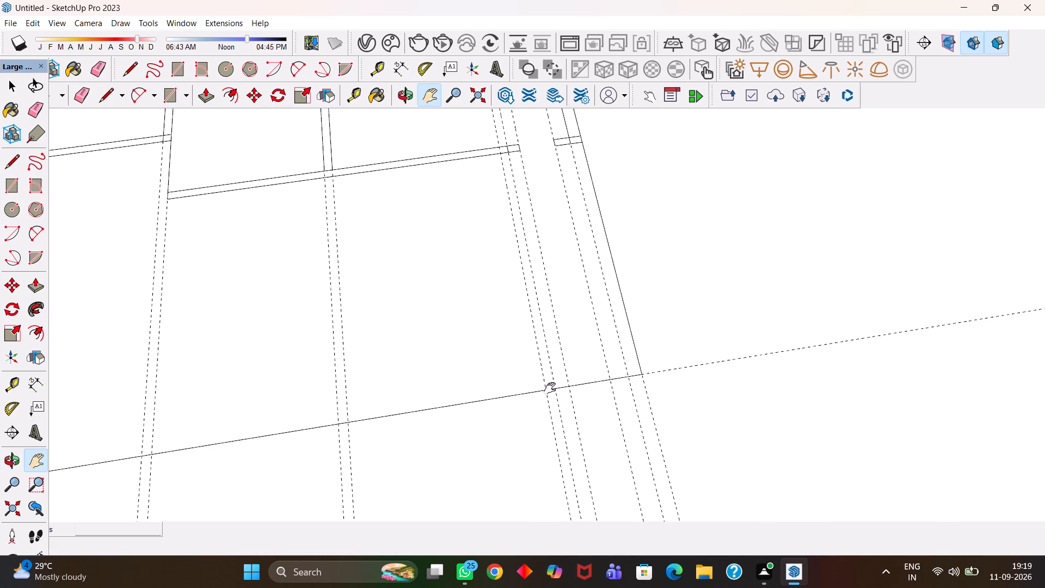
key("h")
left_click_drag(518, 254, 533, 370)
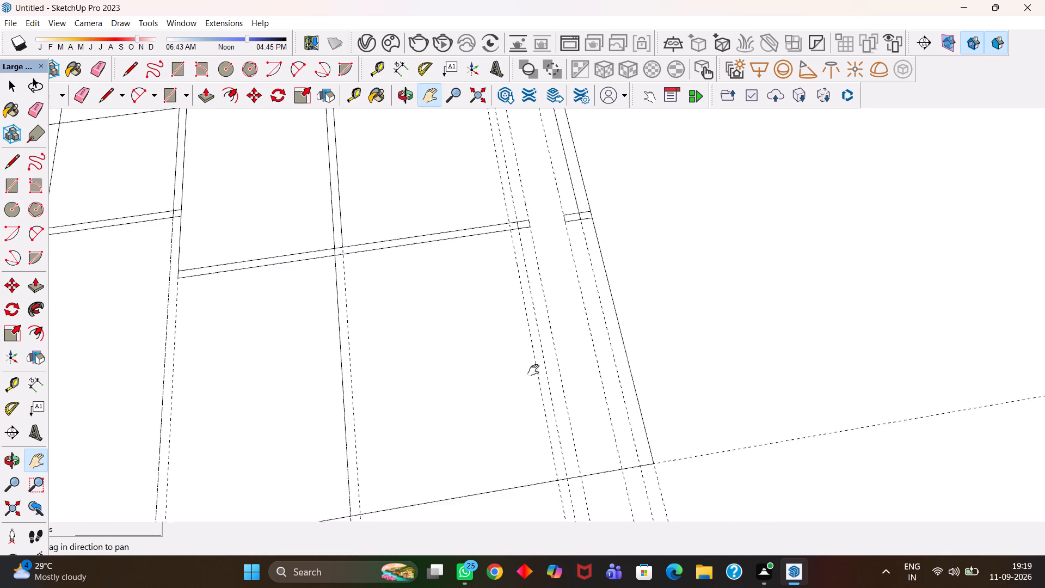
left_click_drag(533, 370, 537, 396)
scroll(543, 348, "up", 4)
scroll(544, 345, "down", 1)
key("t")
left_click(462, 278)
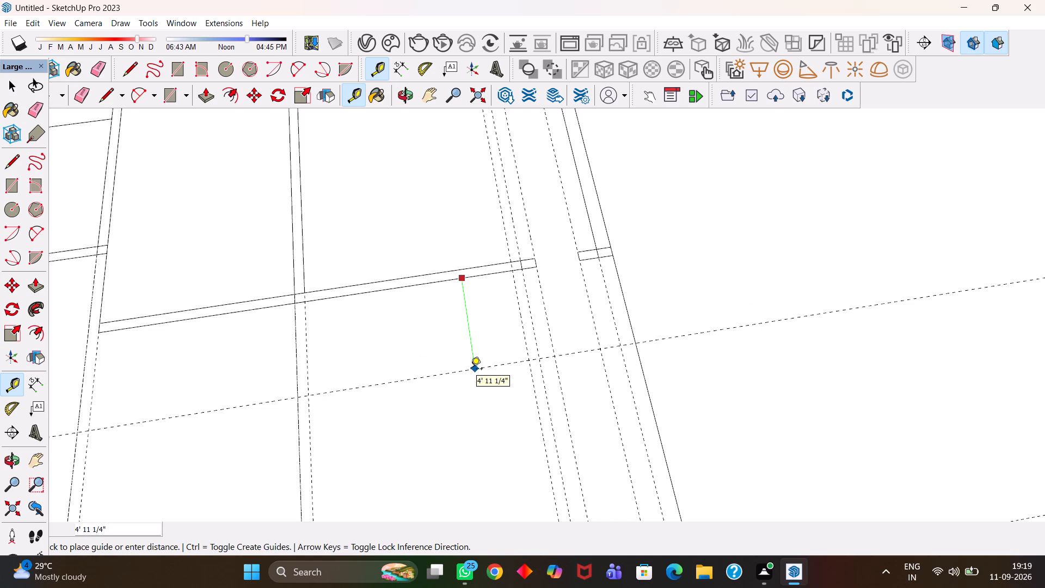
type("7'3\"")
key("Return")
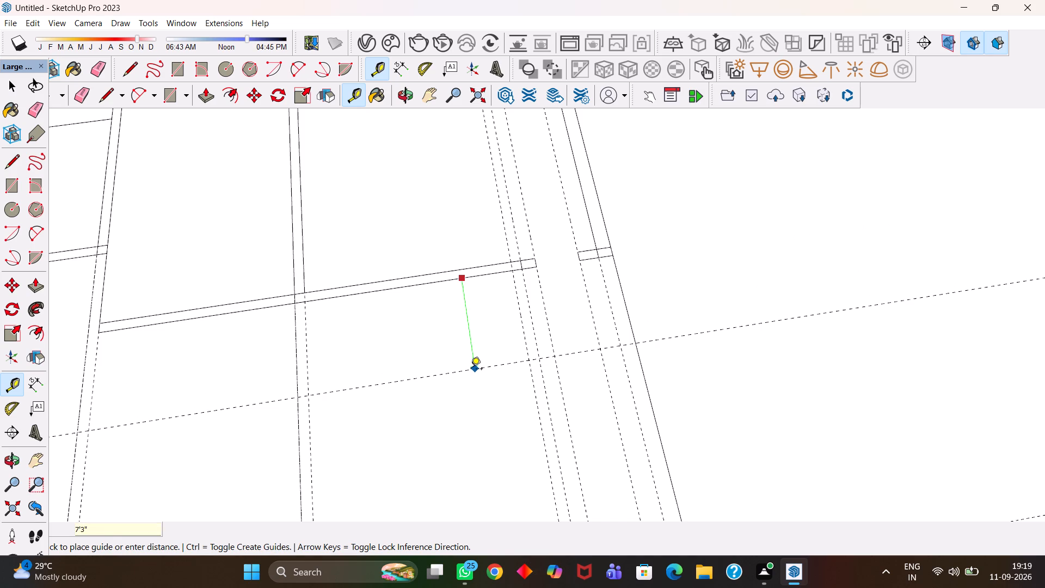
Draw a 6" by 7'3" partition between the 6"-spaced guides and a 9" by 7'3" outer wall strip, both ending at the 7'3" guide.
key("r")
scroll(518, 291, "up", 5)
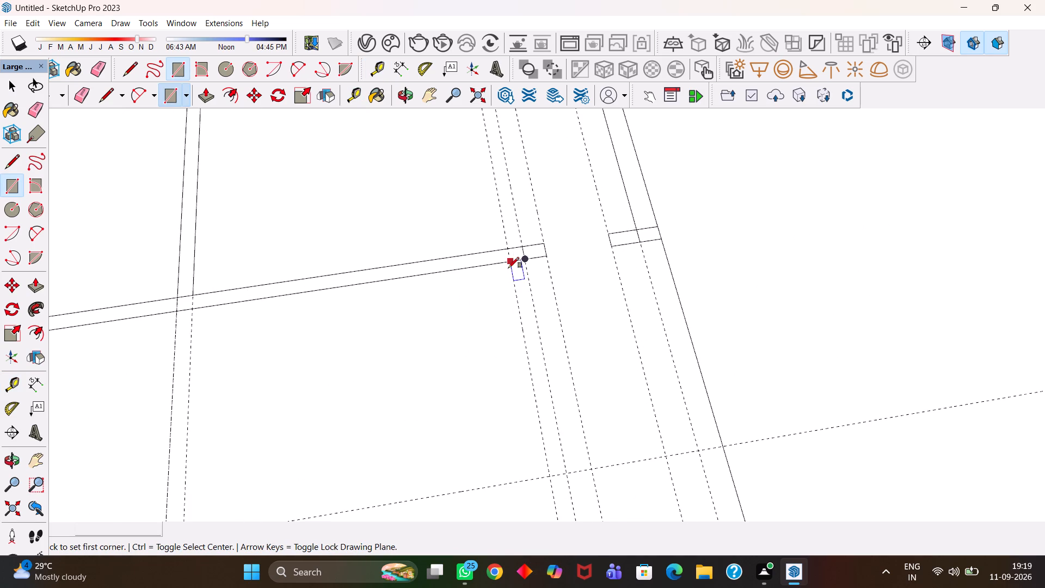
left_click(508, 265)
left_click(563, 474)
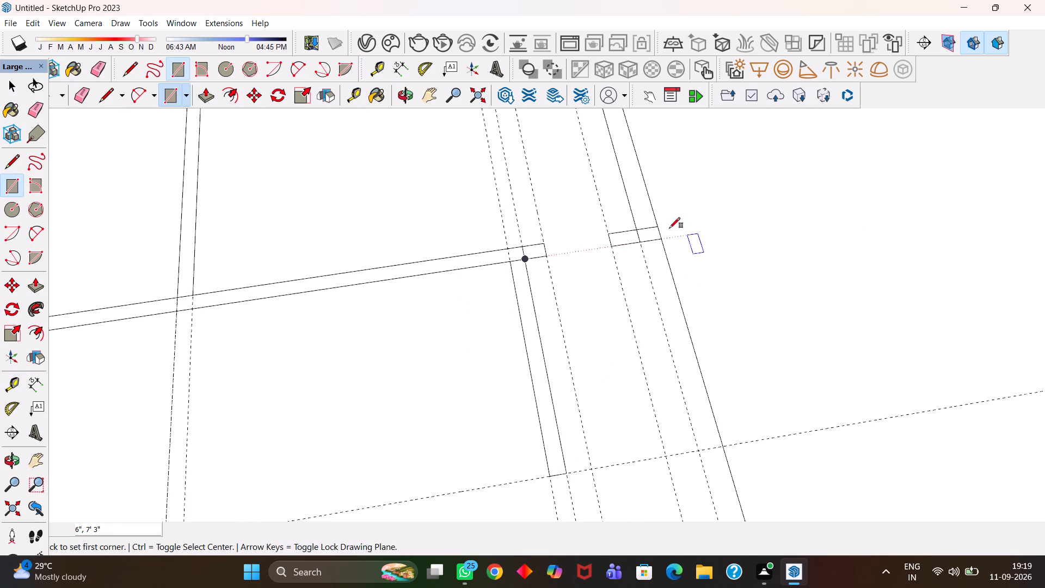
left_click(641, 241)
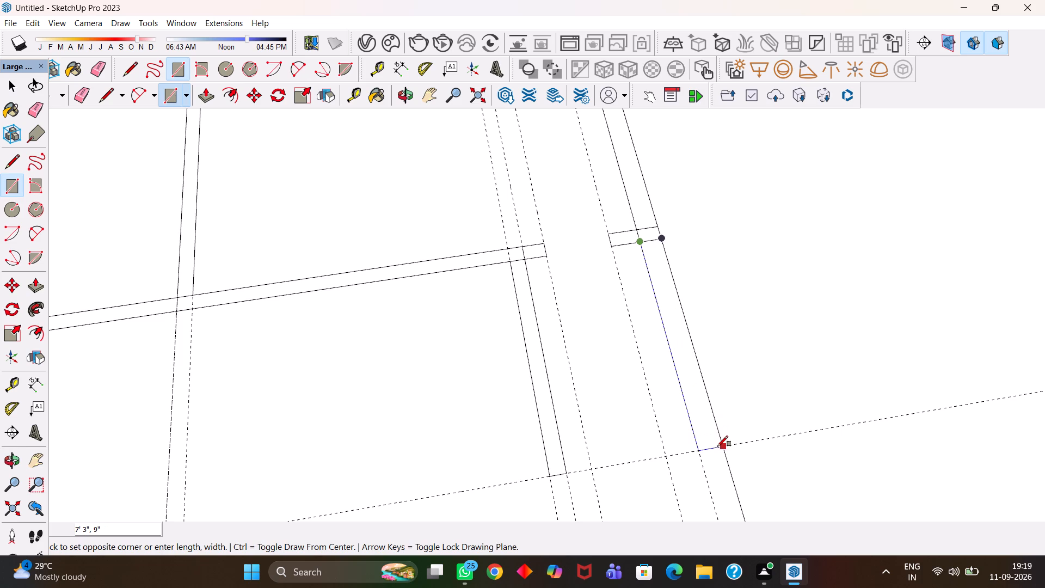
left_click(718, 446)
Place a guide 6" beyond the 7'3" guide, away from the 15' by 15' room.
key("t")
left_click(631, 465)
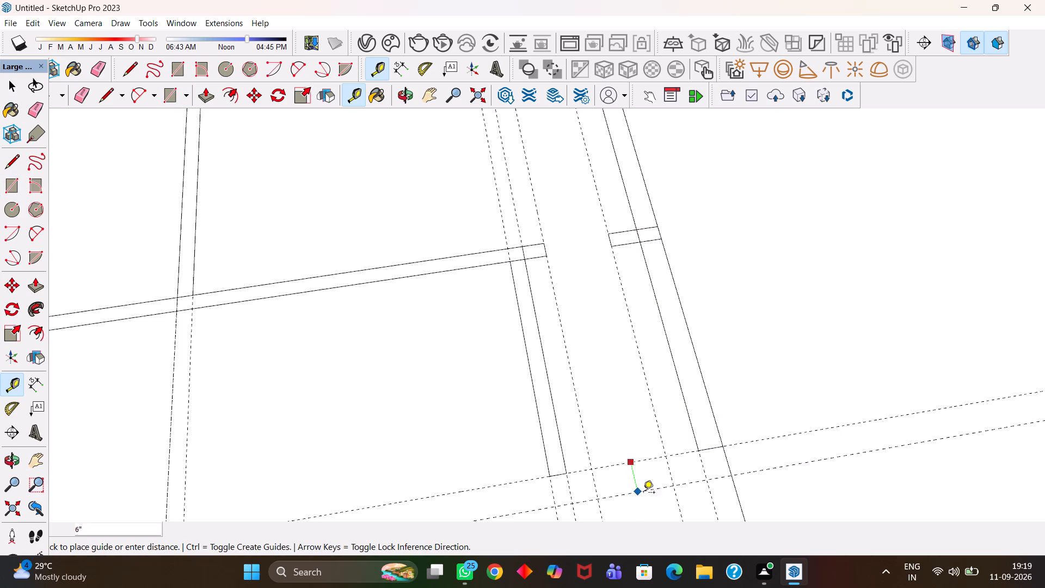
type("6\"")
key("Return")
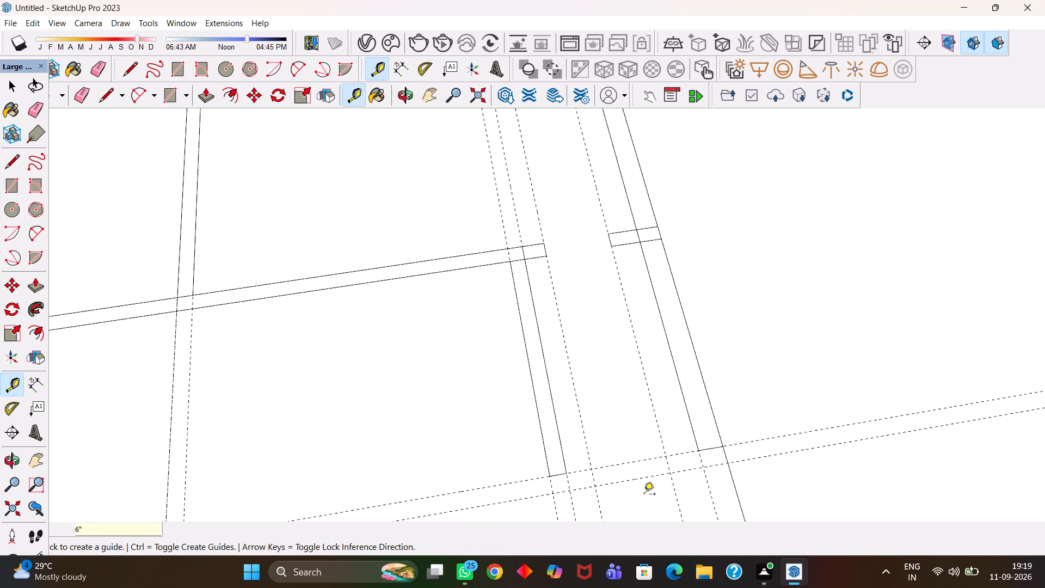
Draw a 5'3" by 6" partition between these two guides, from the new partition's outer face to the outer wall's outer face.
key("h")
left_click_drag(678, 486, 587, 310)
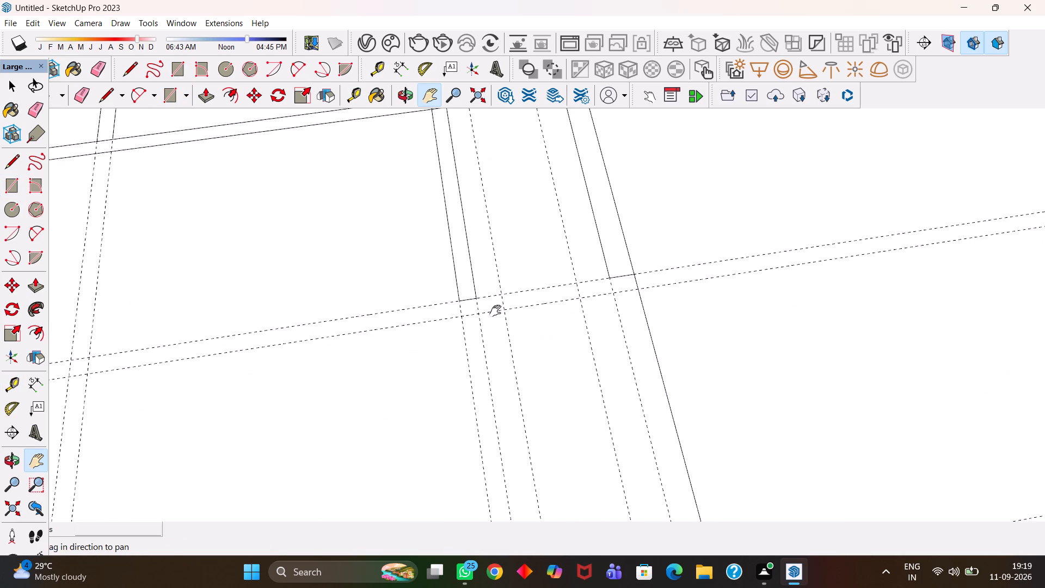
key("r")
left_click(463, 301)
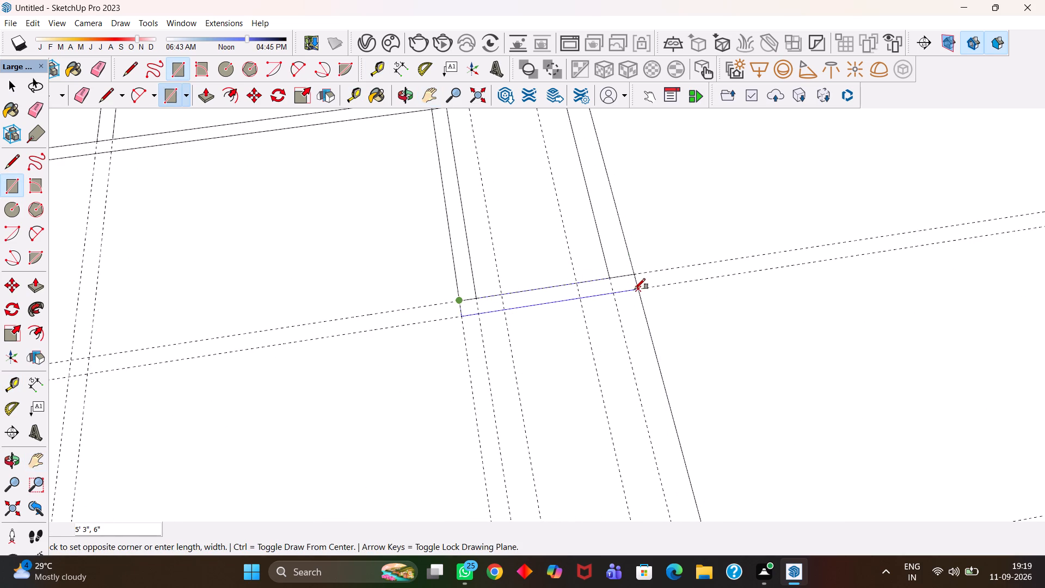
left_click(635, 289)
Erase the two guides marking the sides of the 2'3" opening.
key("h")
scroll(589, 295, "up", 2)
scroll(588, 295, "down", 1)
scroll(586, 297, "up", 6)
scroll(538, 268, "down", 1)
scroll(538, 268, "up", 1)
scroll(537, 266, "down", 1)
scroll(537, 266, "up", 4)
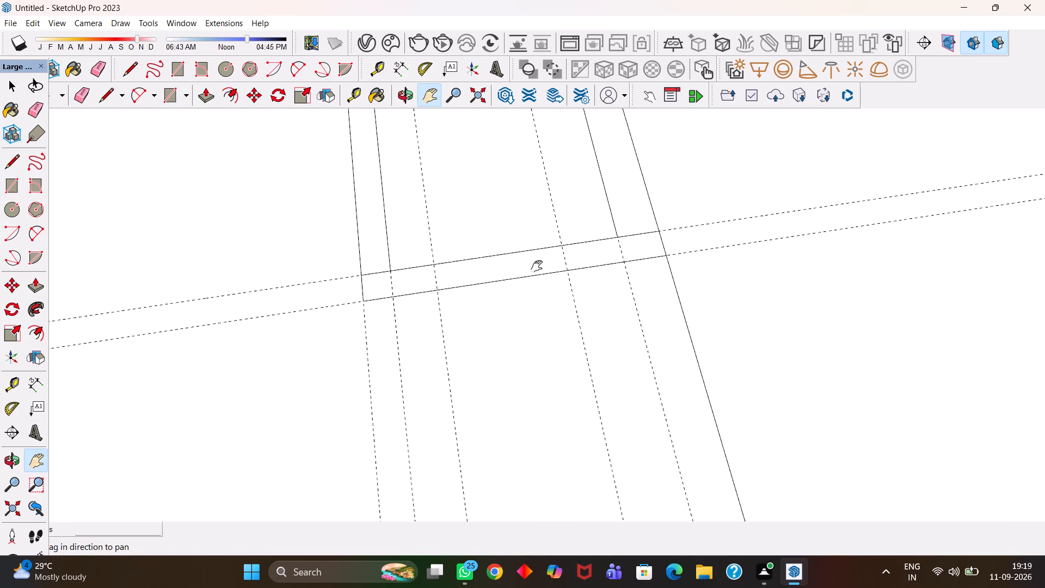
scroll(537, 266, "down", 2)
scroll(537, 266, "up", 1)
scroll(537, 266, "down", 12)
scroll(544, 282, "up", 1)
scroll(544, 282, "down", 1)
key("h")
left_click_drag(532, 267, 548, 300)
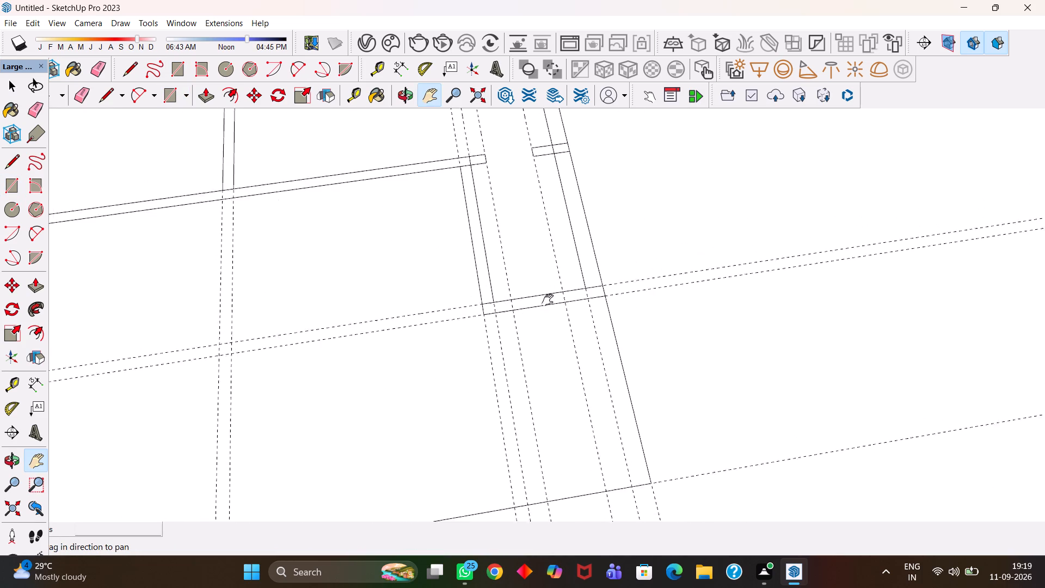
left_click_drag(548, 300, 555, 330)
key("e")
left_click_drag(573, 314, 552, 296)
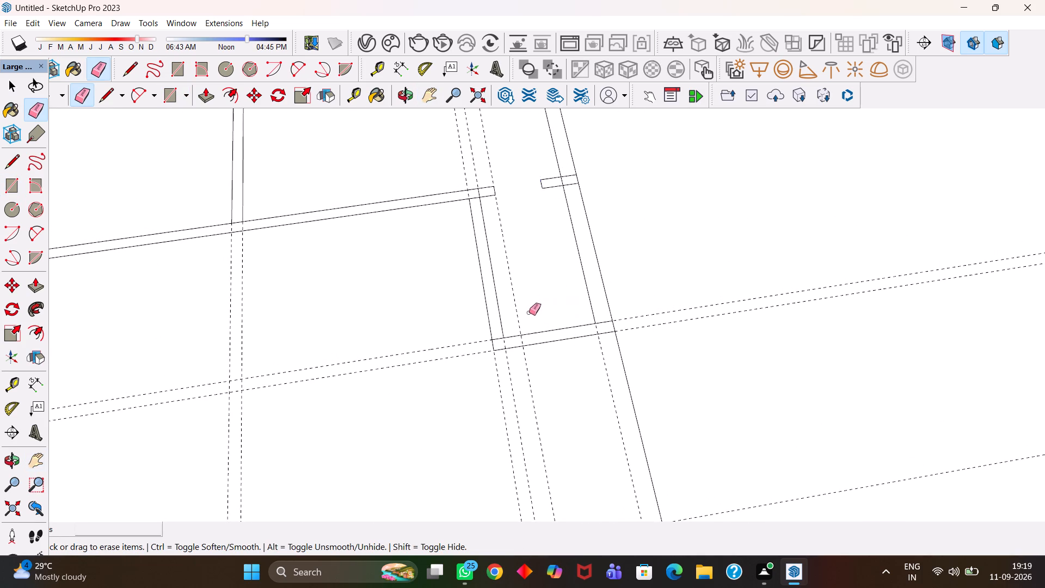
left_click_drag(524, 314, 513, 313)
Erase the dividing lines at both end corners of the small 7'3" room, along with the guides along its inner faces.
scroll(505, 329, "up", 2)
scroll(506, 336, "down", 1)
left_click_drag(495, 338, 500, 346)
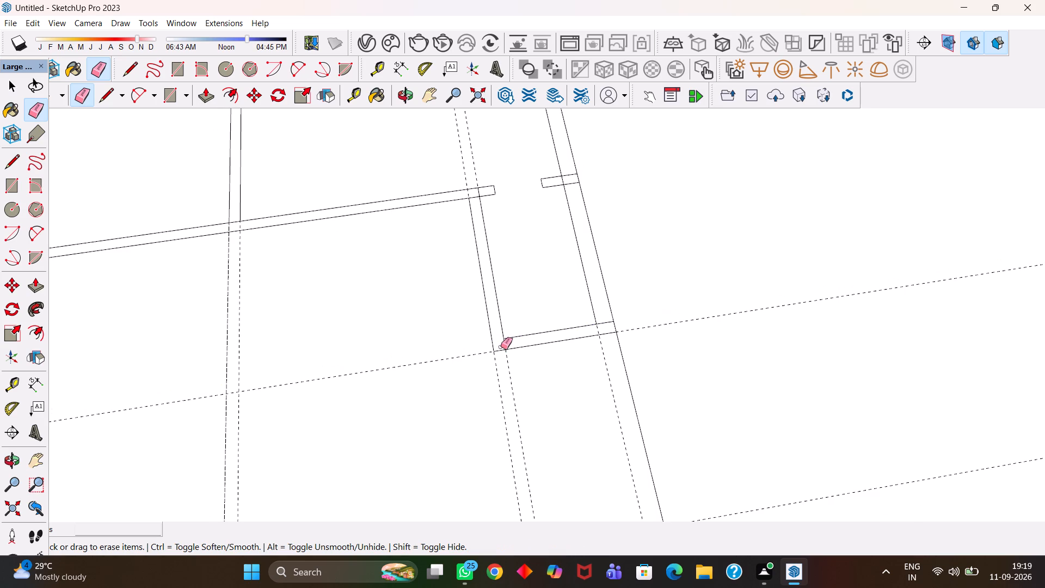
left_click(502, 347)
left_click_drag(508, 347, 502, 341)
scroll(612, 333, "up", 2)
left_click_drag(604, 321, 601, 329)
left_click_drag(598, 329, 593, 329)
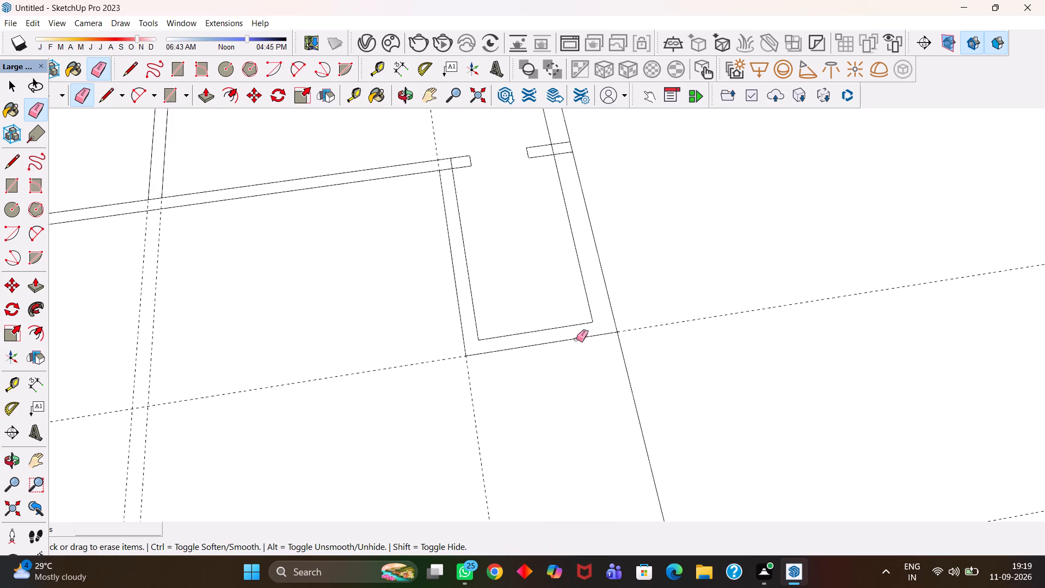
Erase the guide along the small room's outer end face and the two guides extending from the partition that meets the 15' by 15' room's lower partition.
scroll(551, 346, "down", 6)
key("h")
scroll(551, 354, "up", 2)
scroll(552, 359, "down", 4)
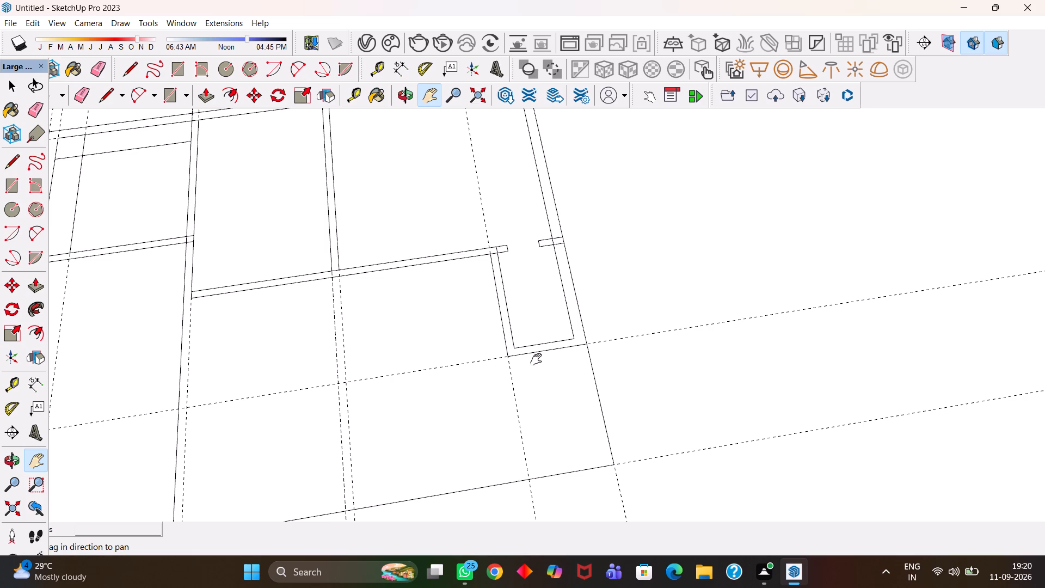
scroll(536, 359, "down", 5)
scroll(536, 359, "up", 1)
scroll(536, 359, "down", 1)
scroll(536, 359, "up", 1)
scroll(536, 359, "down", 2)
key("h")
scroll(536, 359, "up", 1)
left_click_drag(536, 359, 592, 274)
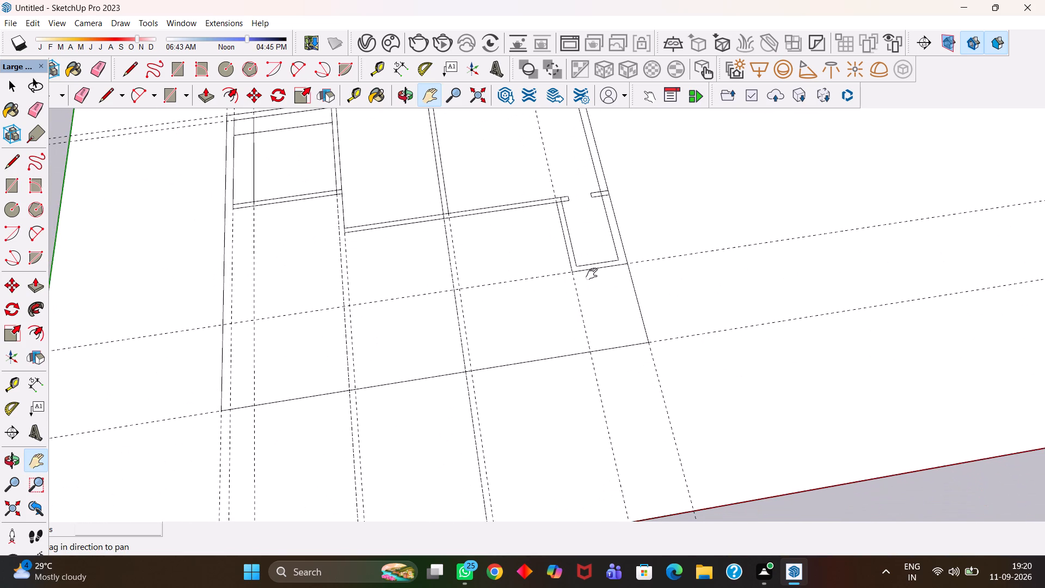
left_click_drag(573, 304, 616, 324)
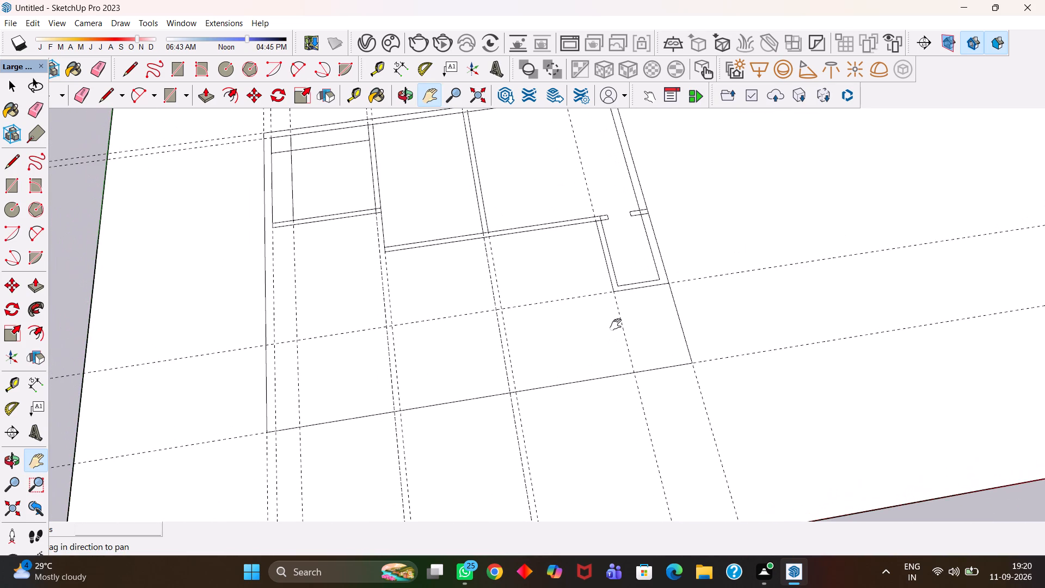
left_click_drag(616, 324, 611, 320)
left_click_drag(538, 290, 565, 314)
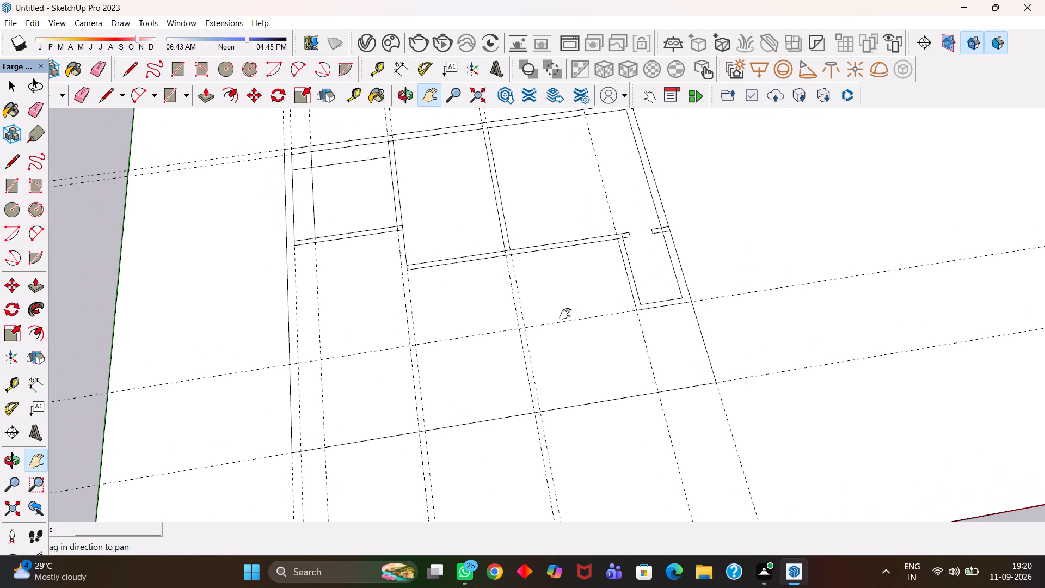
key("e")
left_click_drag(554, 303, 514, 344)
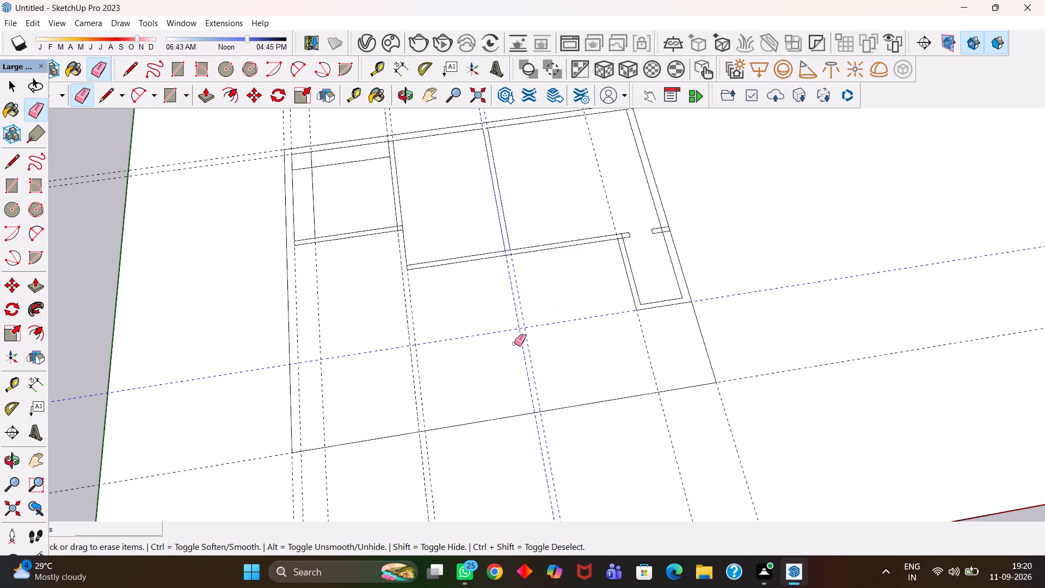
left_click_drag(514, 344, 521, 348)
Place a guide 10'6" from the small room's outer side face, in line with the 15' by 15' room's side partition.
key("t")
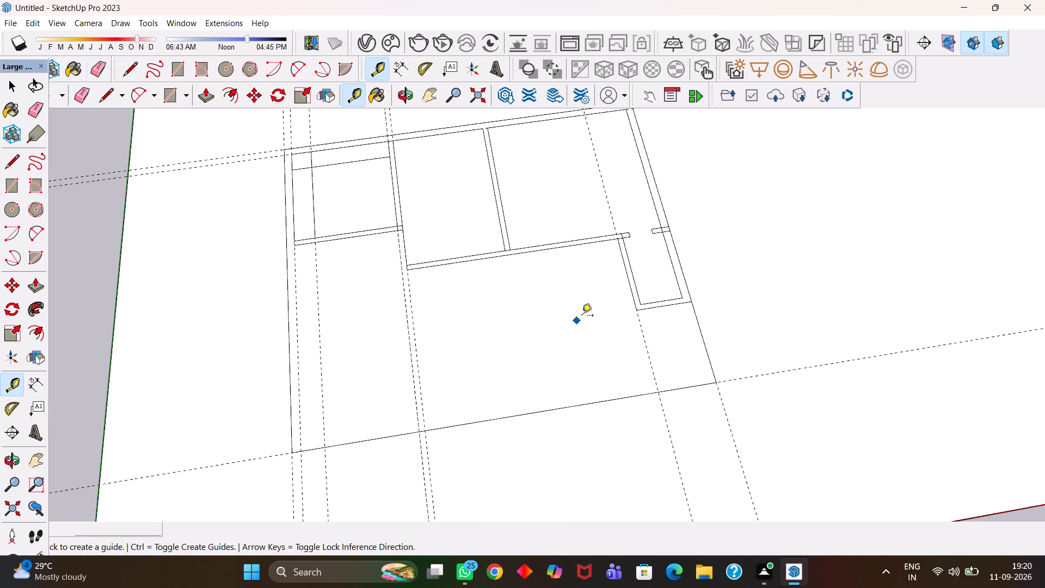
left_click(632, 289)
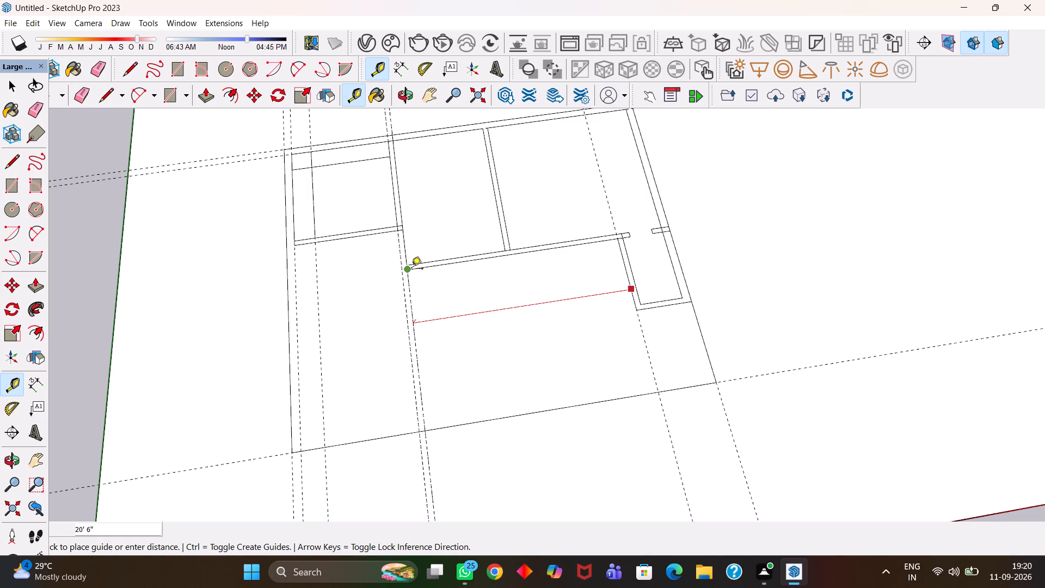
scroll(411, 269, "down", 7)
scroll(414, 275, "up", 1)
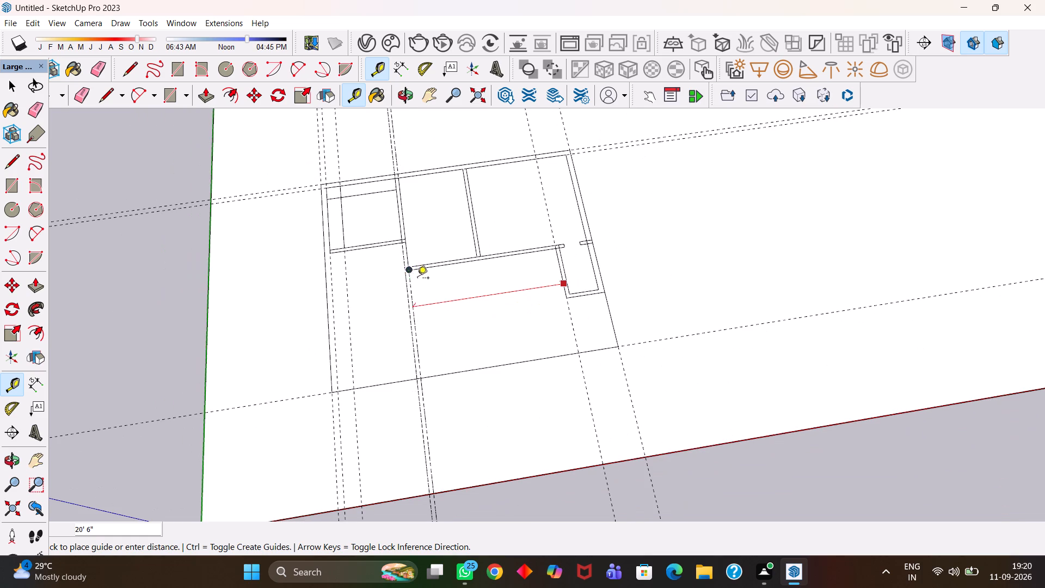
scroll(433, 292, "up", 3)
scroll(433, 292, "down", 1)
scroll(433, 292, "up", 1)
scroll(433, 292, "down", 2)
scroll(433, 292, "up", 3)
scroll(433, 292, "down", 4)
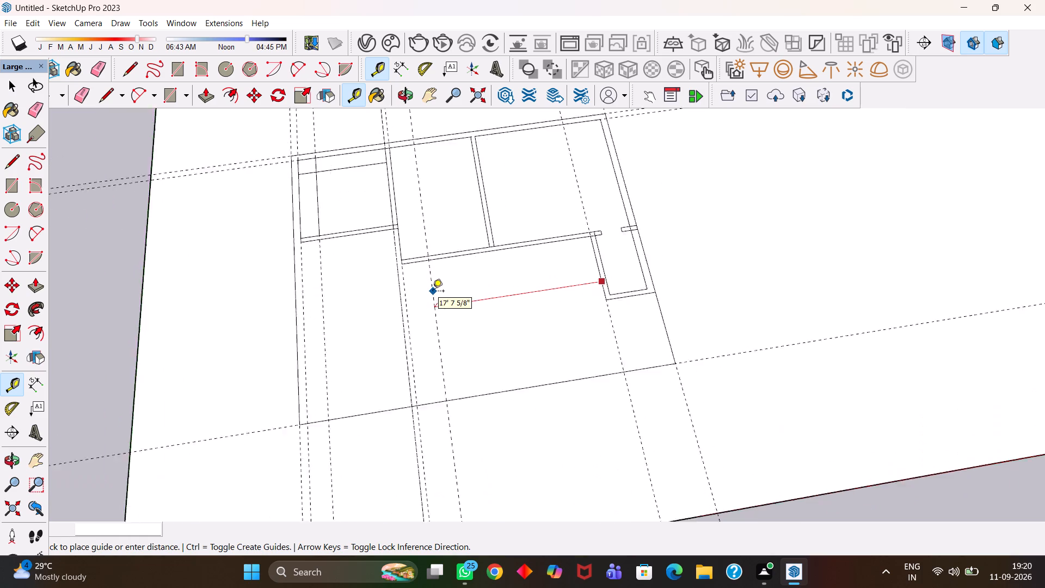
scroll(433, 292, "down", 7)
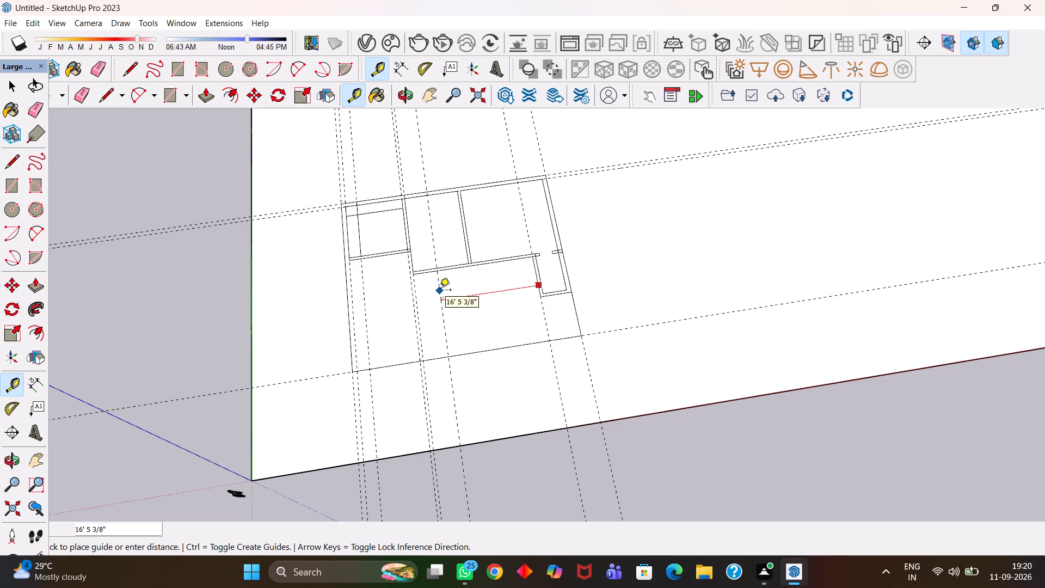
left_click(474, 259)
Place a second guide 6" from this guide, in line with the side partition's far face.
scroll(468, 293, "up", 1)
scroll(468, 293, "down", 1)
scroll(468, 293, "up", 1)
left_click(480, 286)
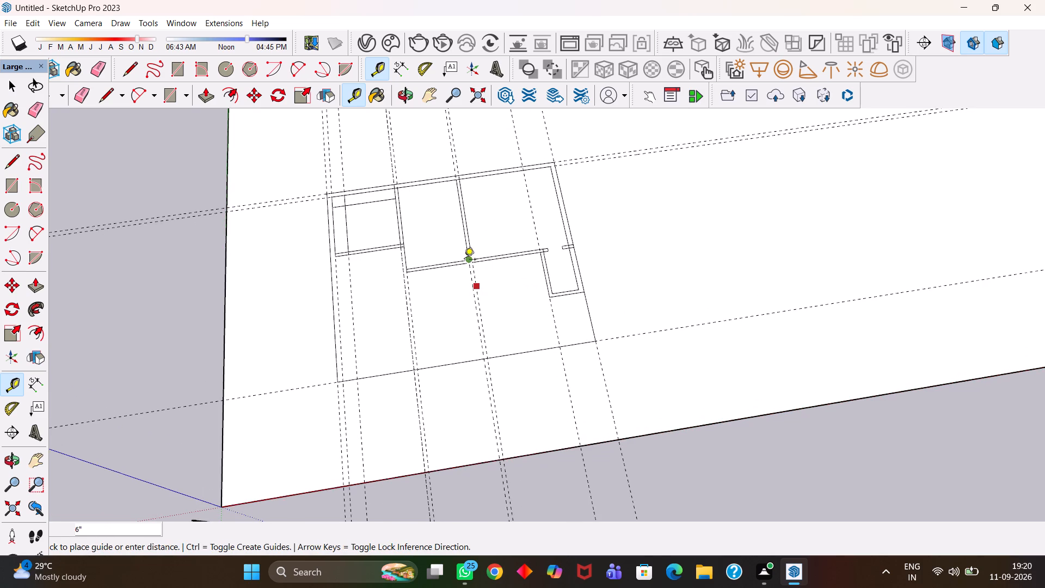
scroll(464, 260, "down", 1)
left_click(464, 253)
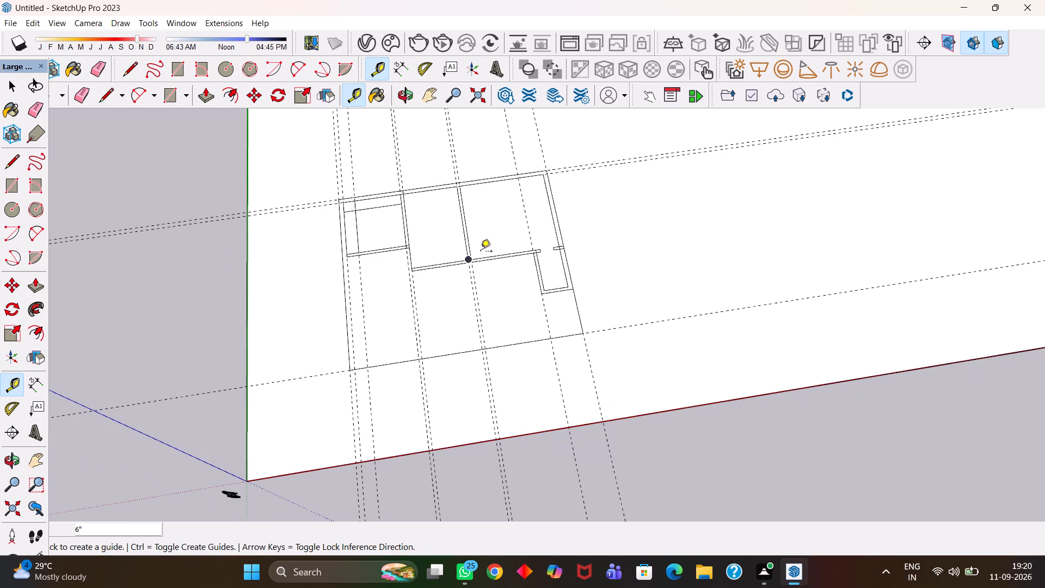
Place a guide 15' below the lower partition of the 15' by 15' room, near the building's lower outer edge.
scroll(481, 252, "up", 1)
scroll(482, 252, "down", 2)
scroll(482, 252, "up", 2)
scroll(485, 252, "down", 1)
left_click(497, 260)
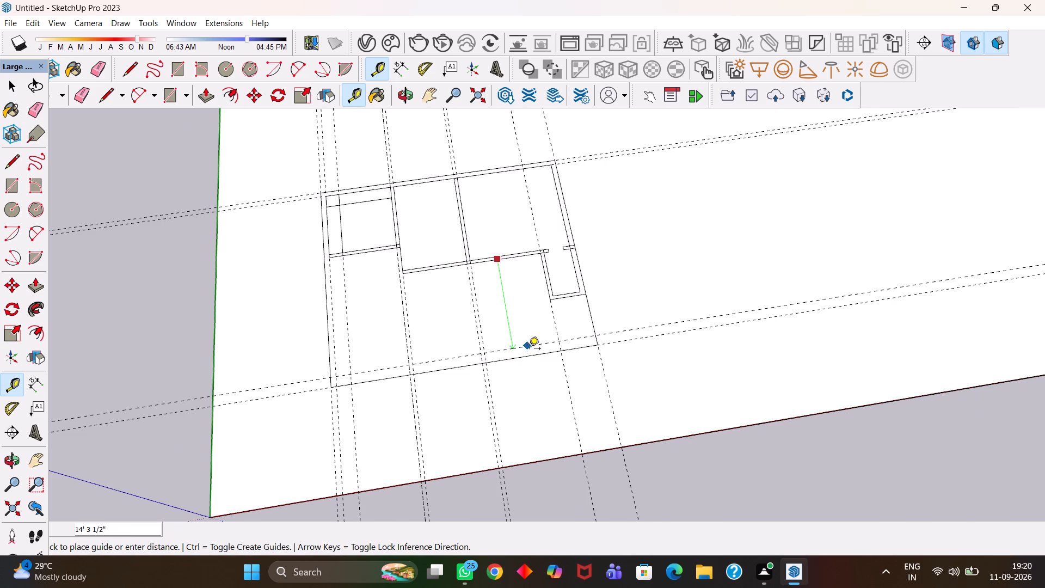
scroll(530, 351, "down", 1)
scroll(530, 351, "up", 1)
scroll(530, 351, "down", 2)
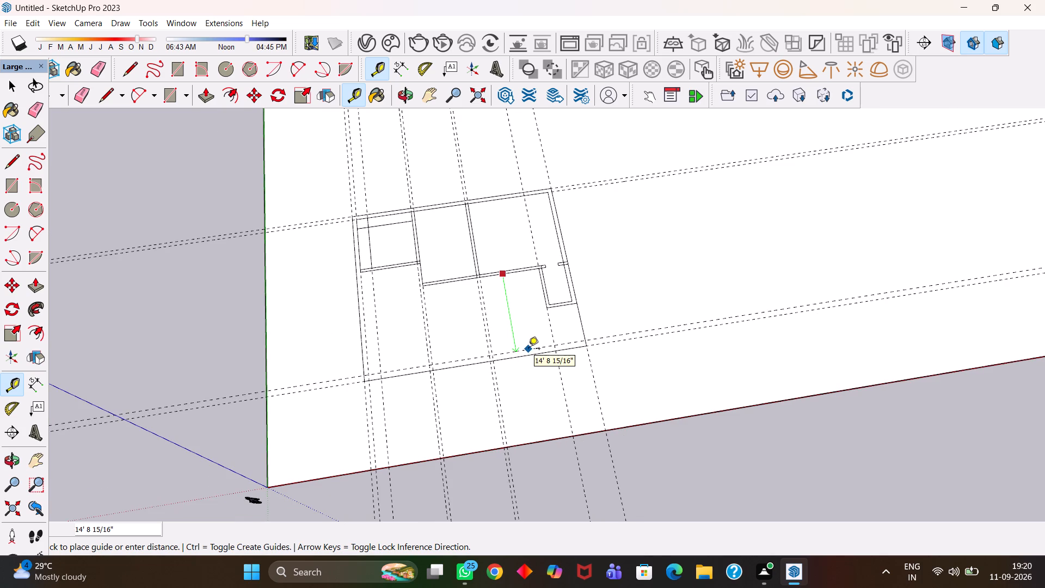
type("15'")
key("Return")
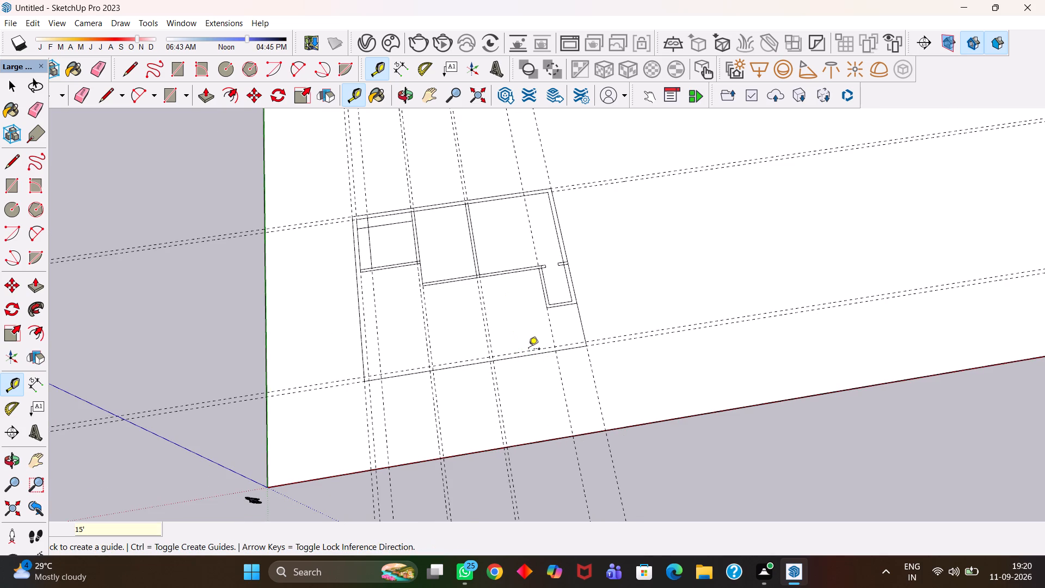
Measure the gap between the 15' guide and the building's lower outer edge.
scroll(528, 350, "down", 4)
scroll(528, 350, "up", 8)
scroll(528, 350, "down", 1)
scroll(528, 350, "up", 2)
scroll(579, 339, "down", 2)
scroll(576, 341, "up", 1)
scroll(576, 341, "down", 2)
scroll(576, 341, "up", 7)
scroll(560, 347, "down", 1)
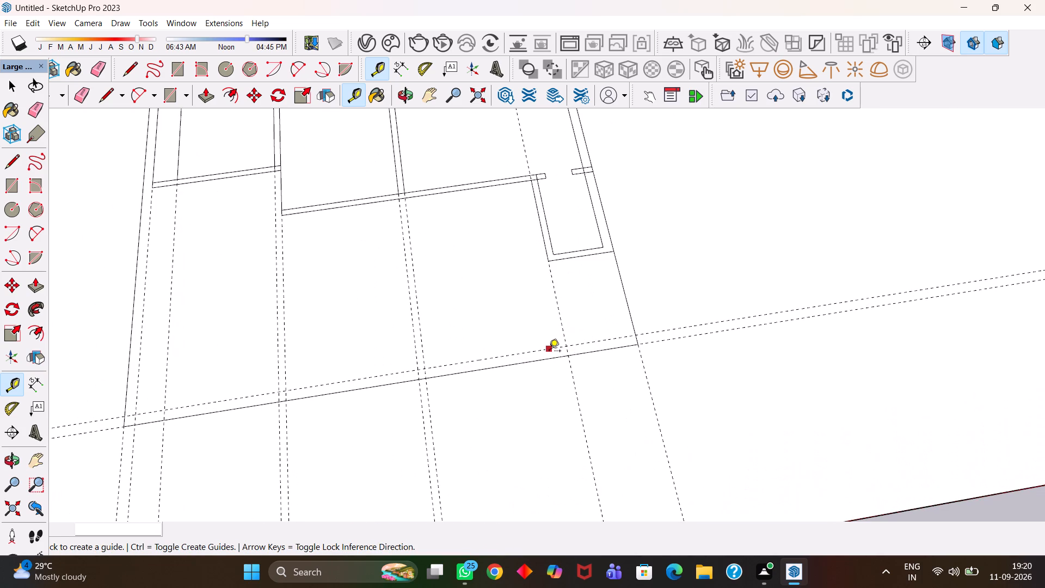
key("h")
scroll(549, 352, "down", 5)
scroll(549, 352, "up", 1)
key("t")
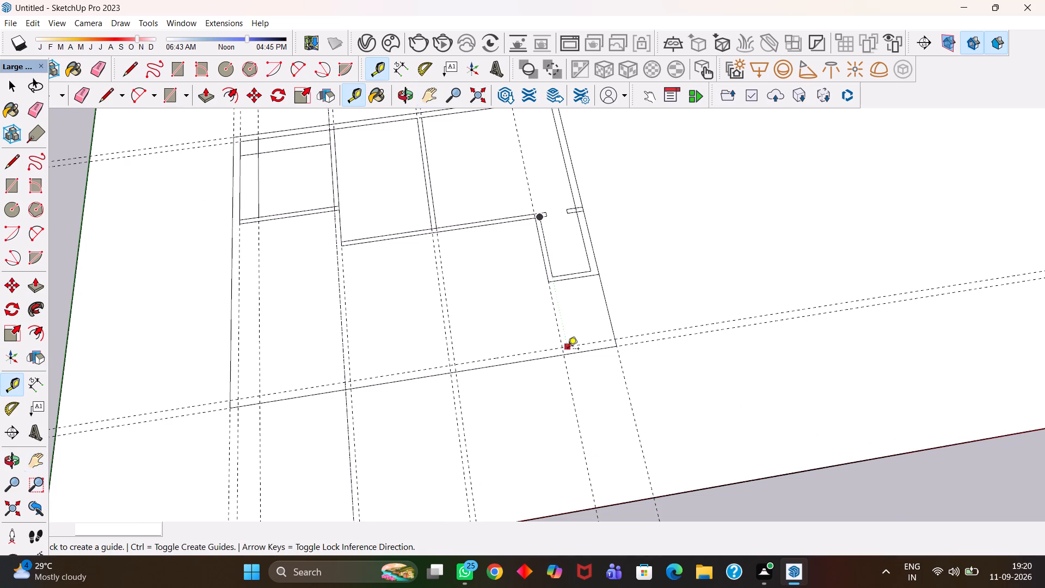
left_click(591, 340)
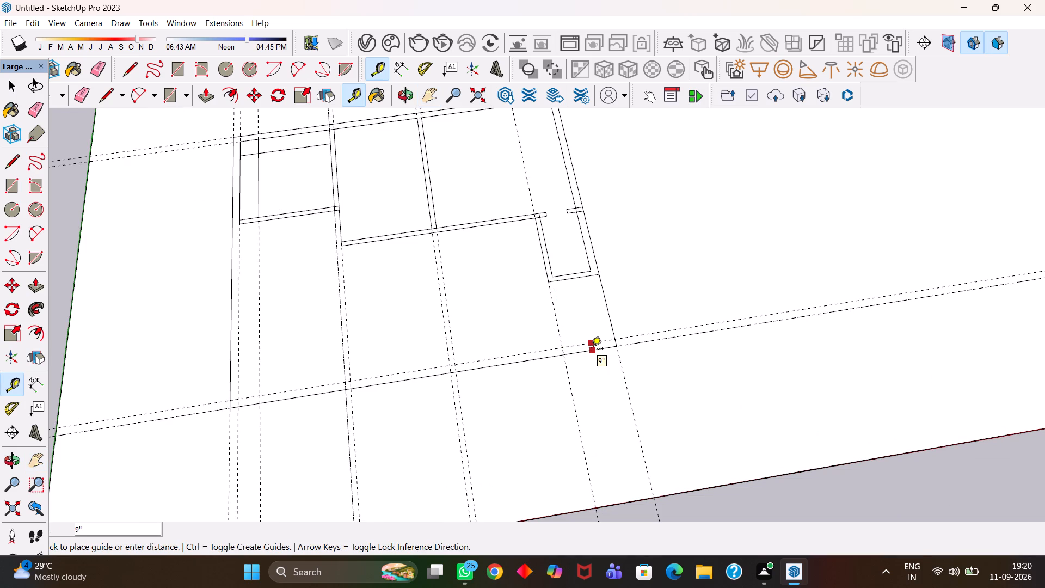
key("h")
Draw a 16'3" by 6" partition between the paired guides down to the outer edge, and a 16'3" by 9" outer wall to the building corner.
key("r")
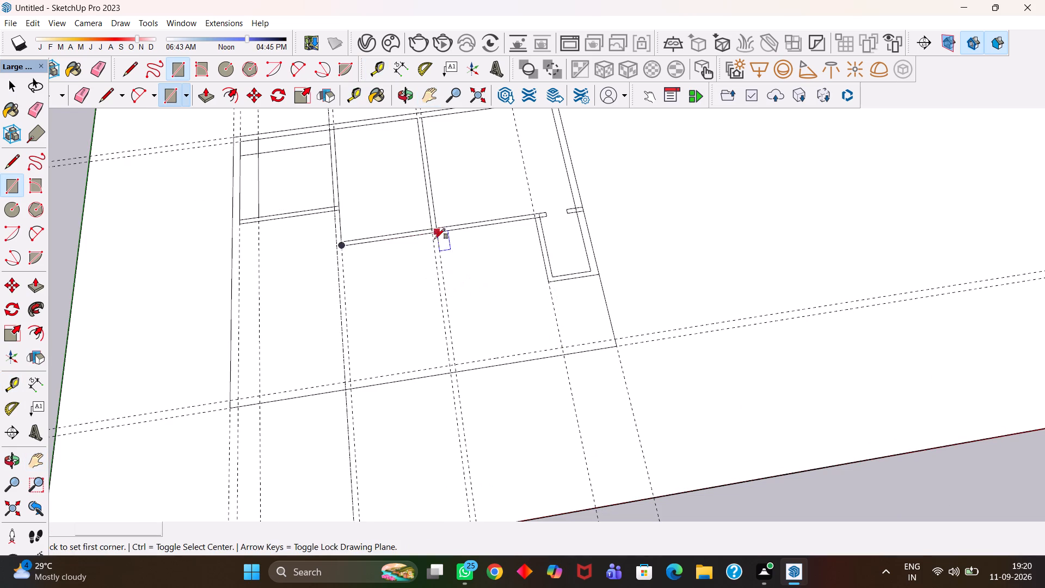
left_click(432, 232)
left_click(457, 373)
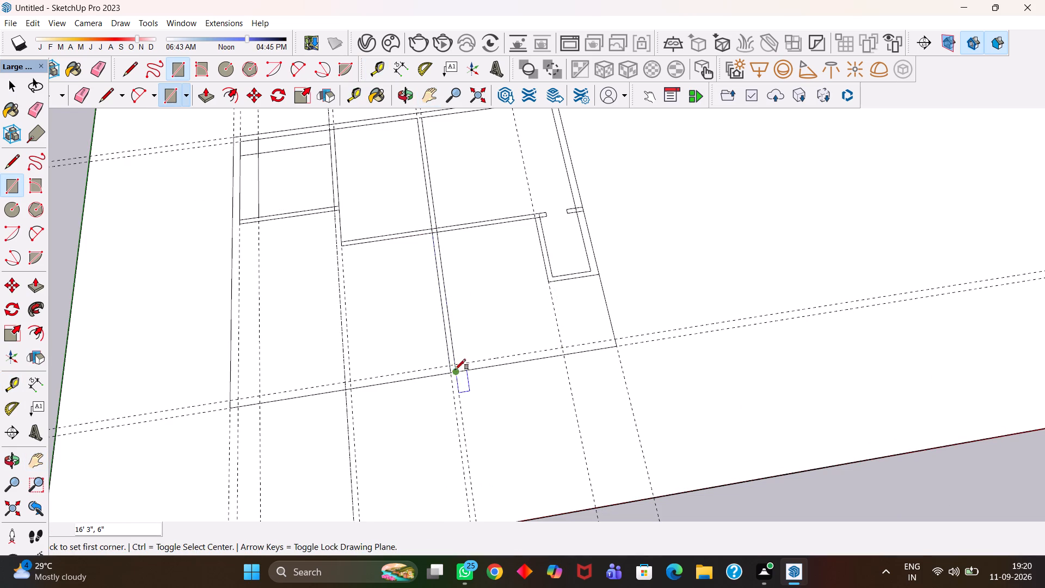
left_click(451, 365)
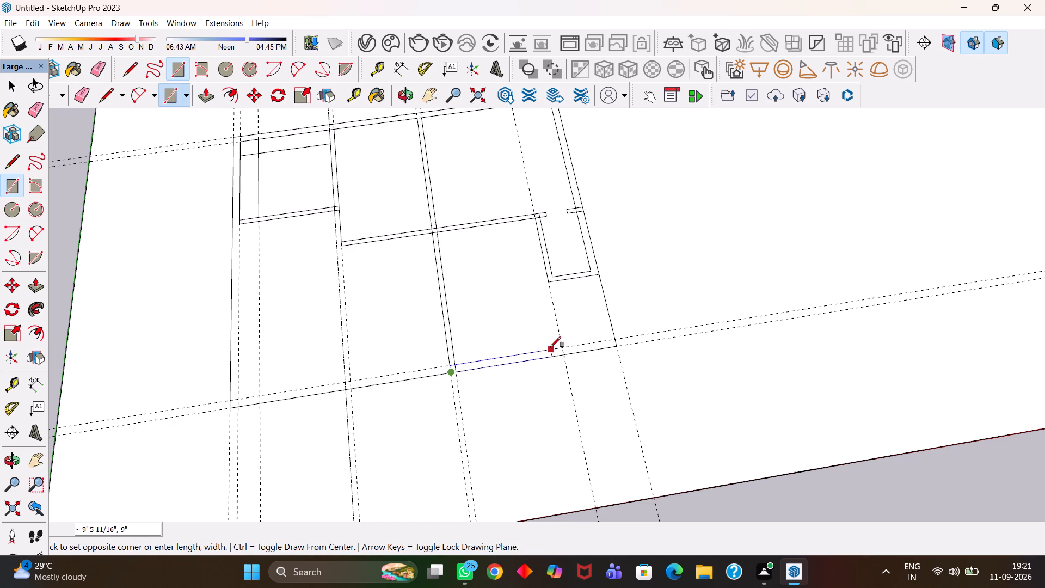
double_click(612, 336)
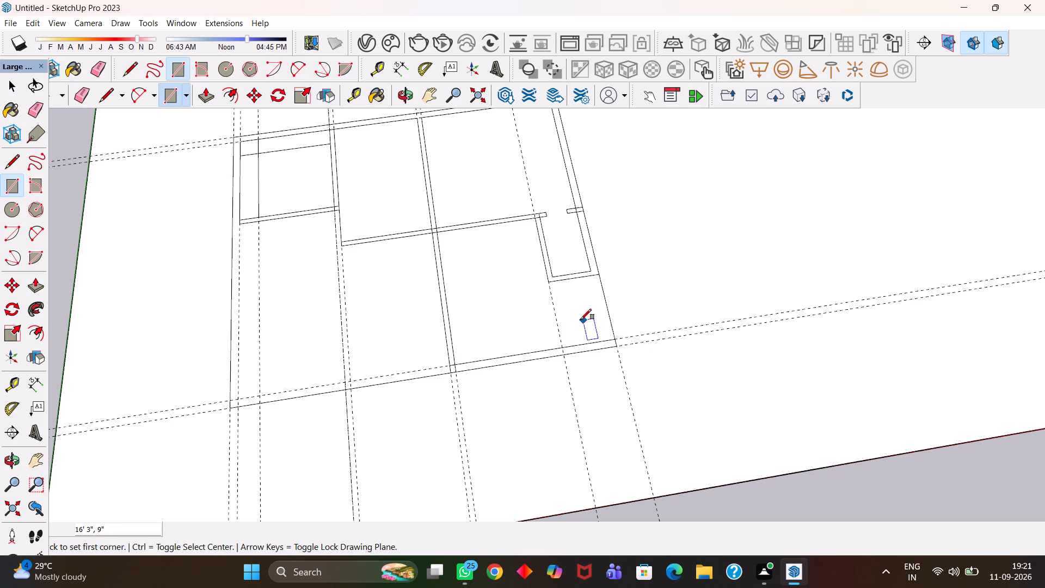
Place guides extending the small room's inner side faces, 6" from its outer side guide and 9" from the building's outer edge.
key("t")
left_click(558, 320)
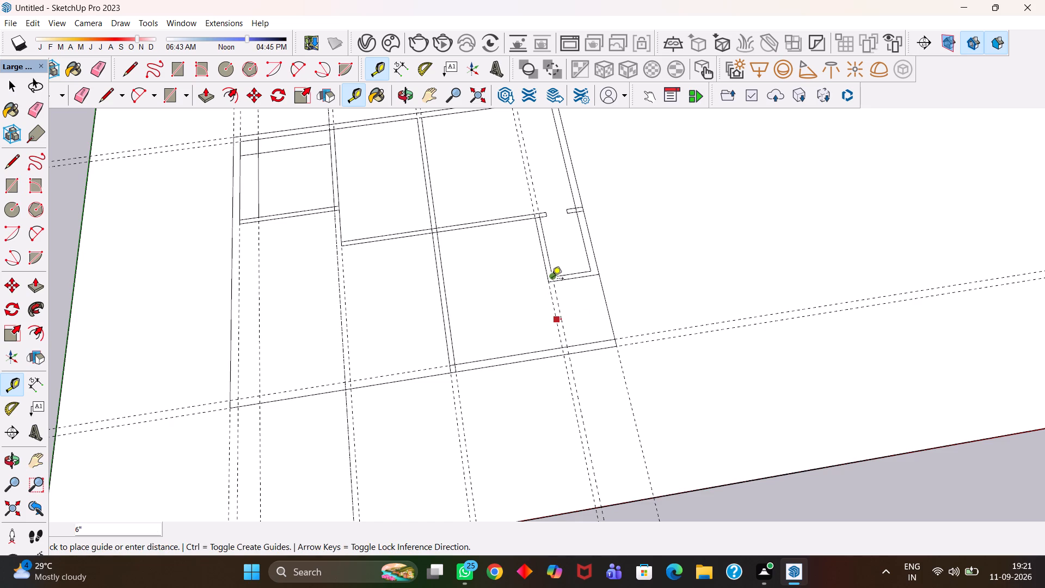
left_click(554, 279)
left_click(609, 307)
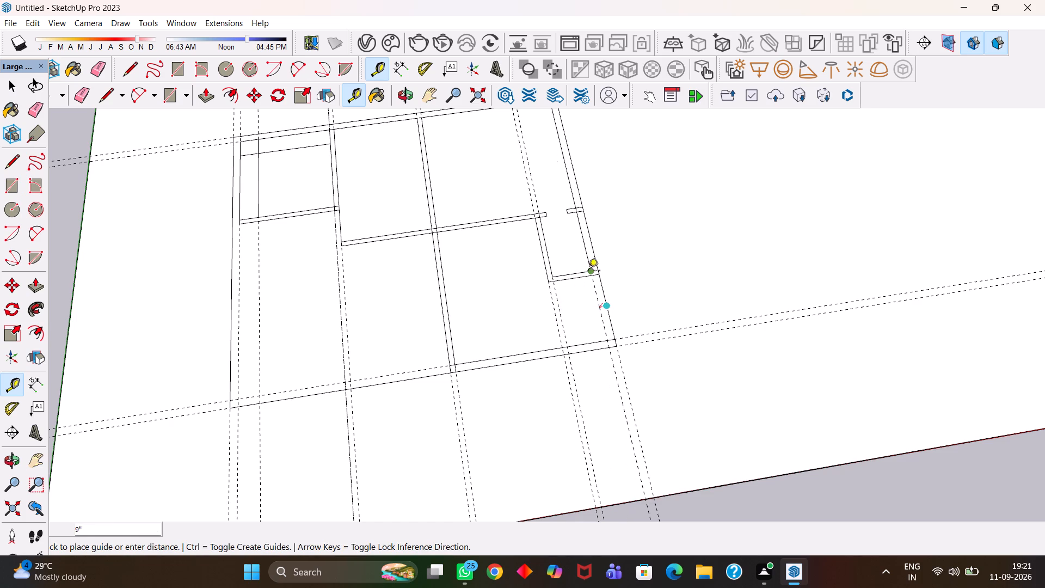
left_click(590, 271)
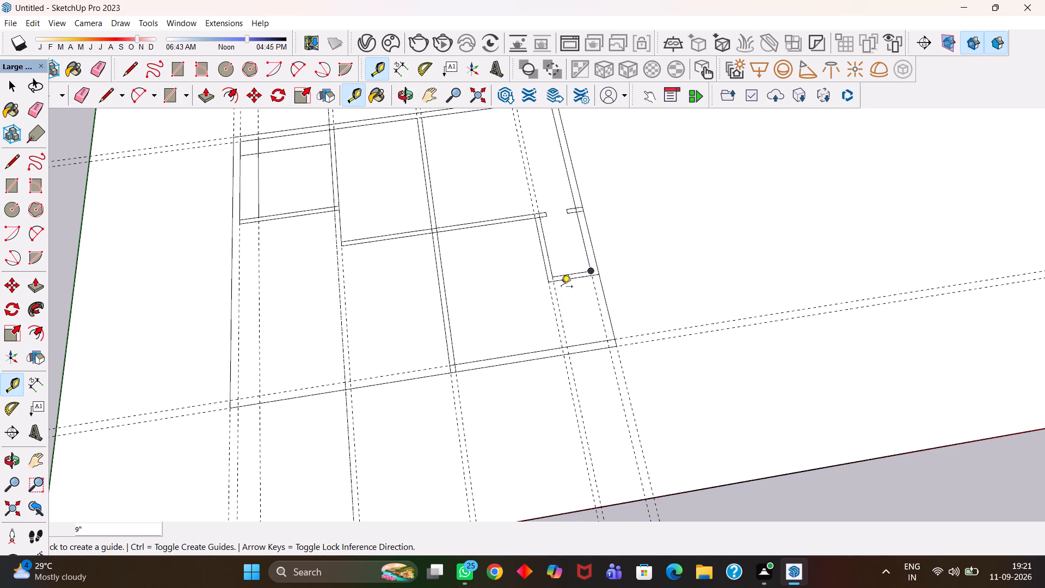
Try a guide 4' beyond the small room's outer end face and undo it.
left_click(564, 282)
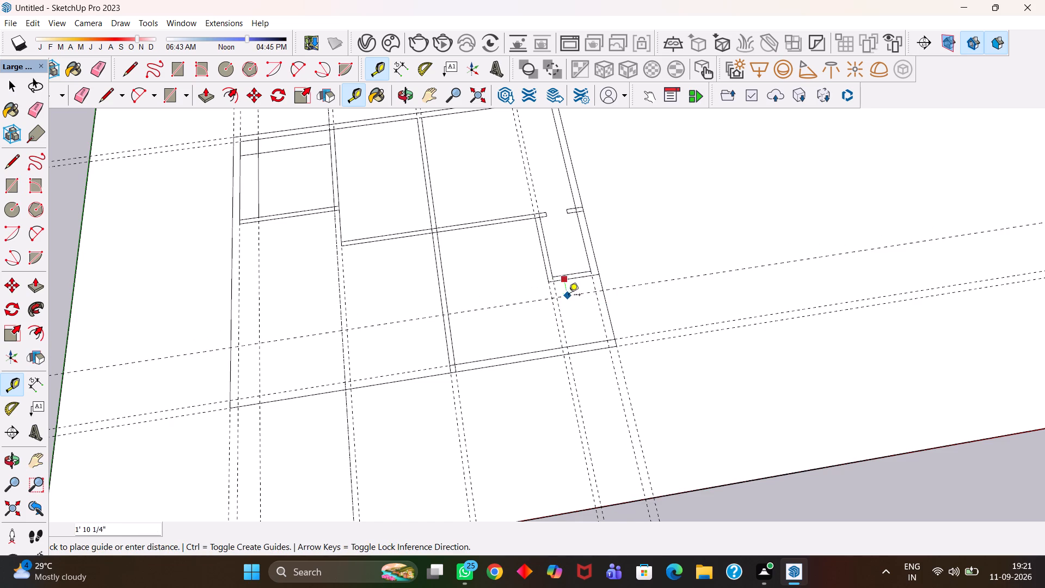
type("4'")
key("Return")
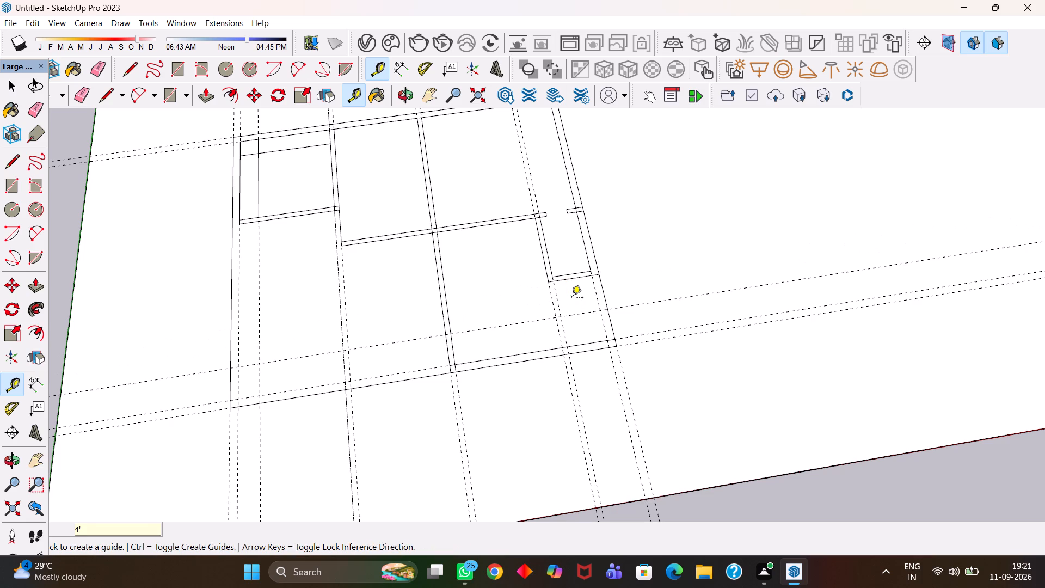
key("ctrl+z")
Place a guide 4" beyond the small room's outer end face and another 2'3" beyond that guide.
scroll(571, 298, "up", 1)
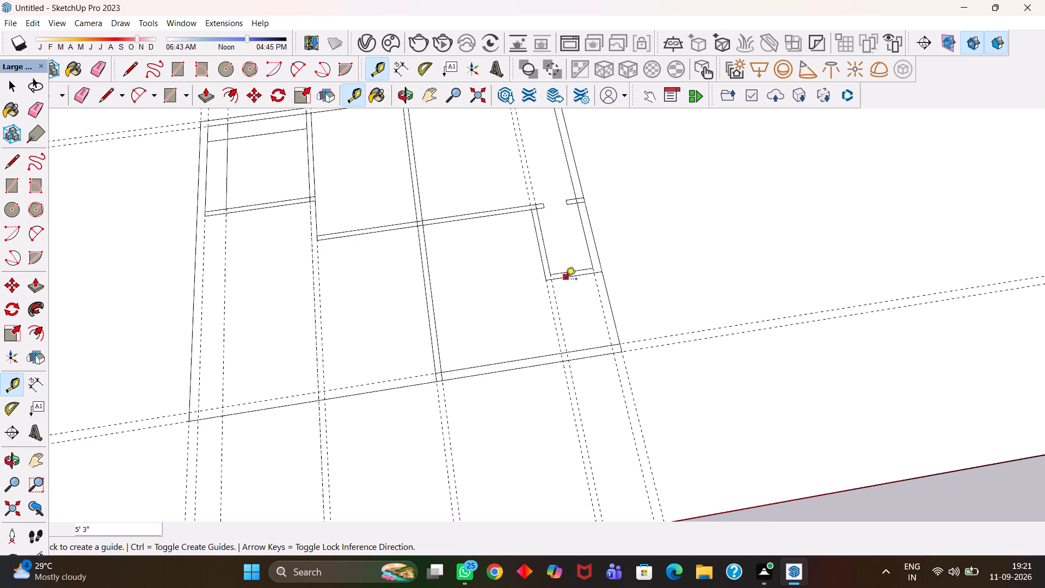
left_click(564, 278)
type("4\"")
key("Return")
scroll(562, 293, "down", 2)
scroll(560, 295, "up", 2)
scroll(560, 295, "down", 2)
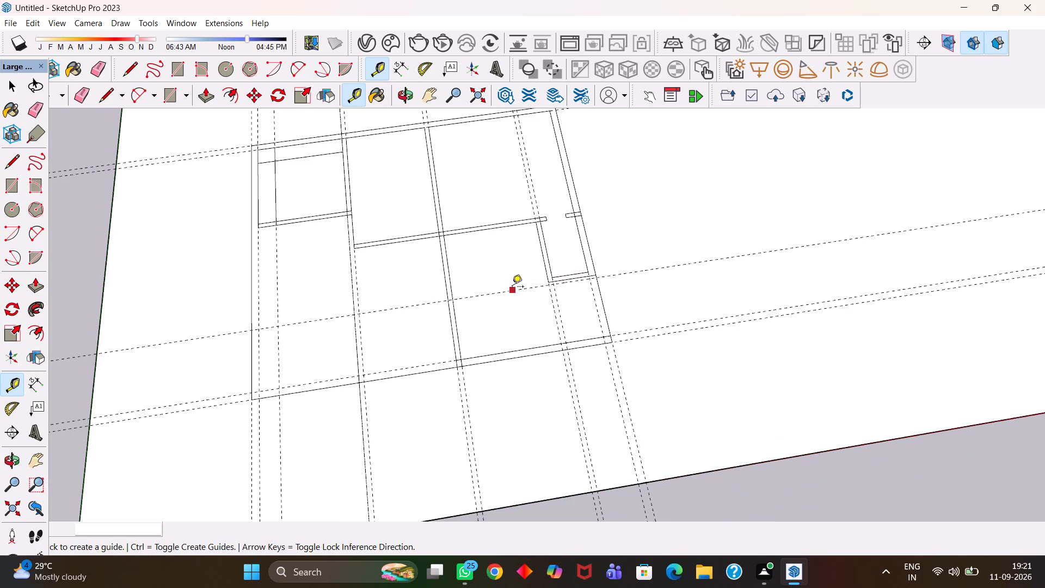
left_click(512, 287)
type("2'3\"")
key("Return")
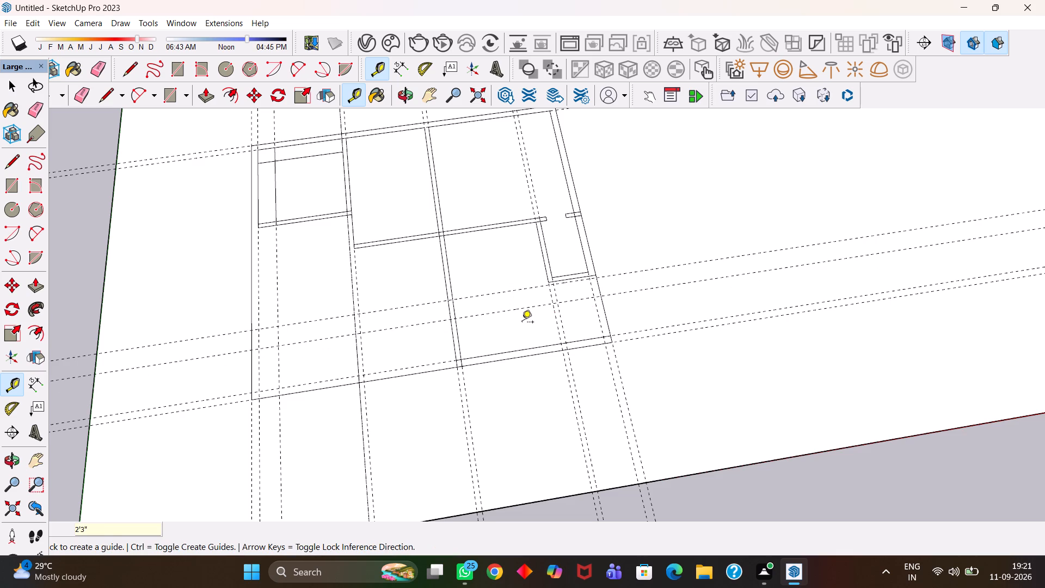
Draw a 6" thick partition from the small room's end to the lower outer wall, as 4", 2'3" and remaining-length rectangles.
scroll(583, 320, "up", 4)
key("r")
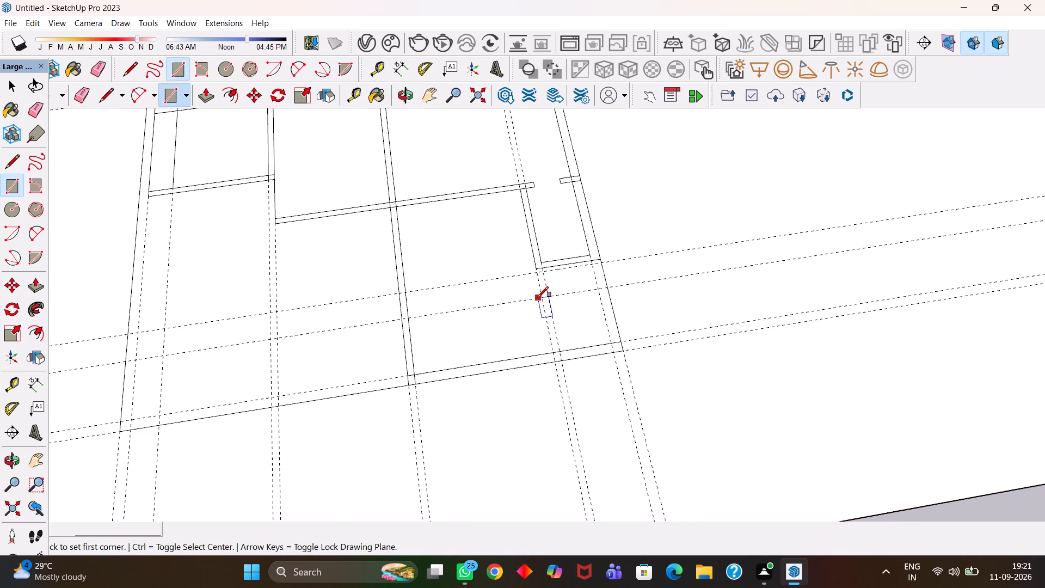
scroll(538, 297, "up", 4)
scroll(538, 297, "down", 6)
scroll(538, 297, "up", 3)
left_click(544, 296)
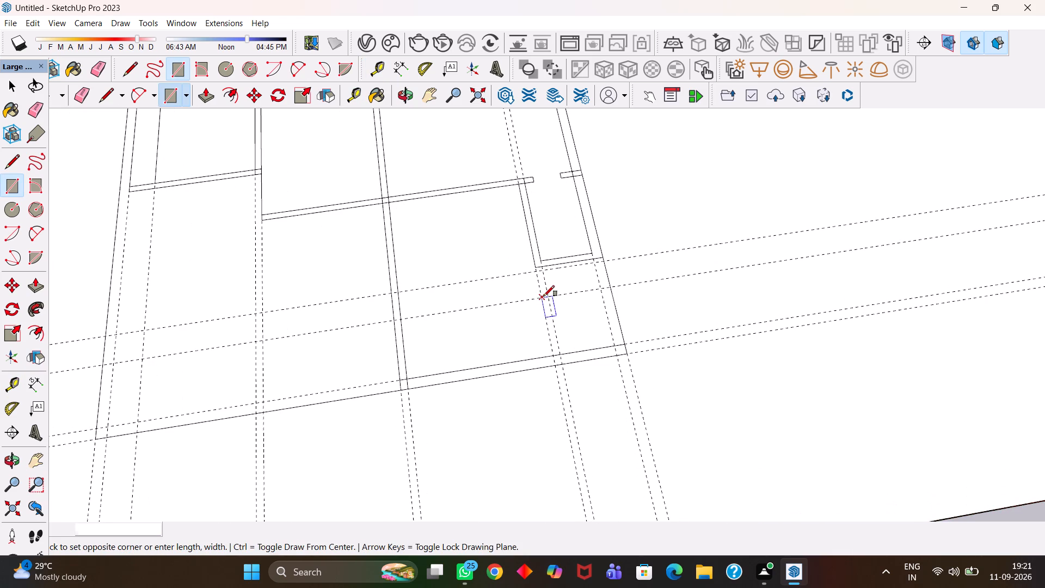
double_click(545, 273)
left_click(542, 298)
left_click(564, 356)
scroll(556, 275, "up", 5)
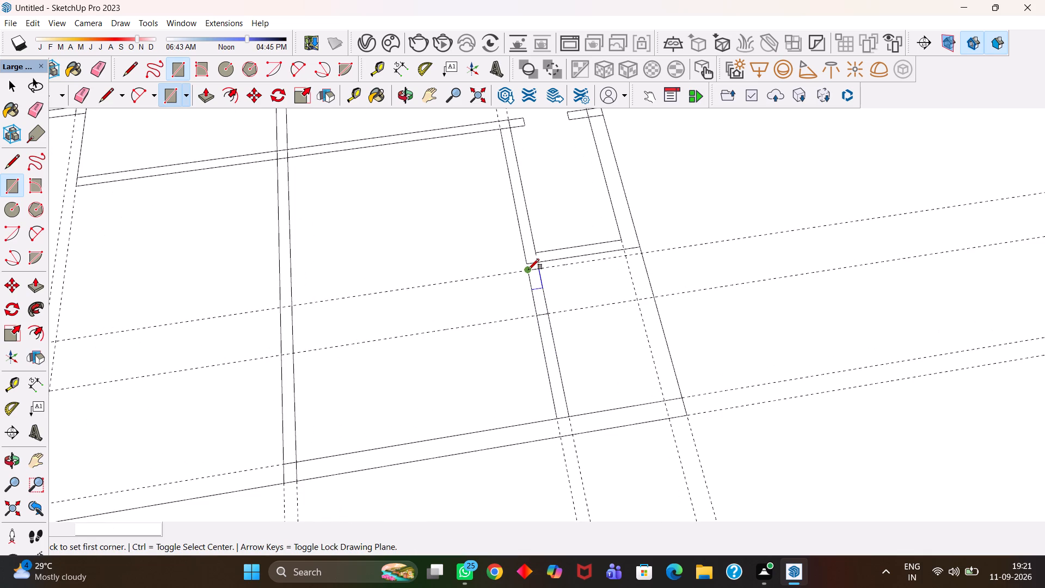
left_click(528, 269)
left_click(539, 261)
Clear the 2'3" opening by erasing the middle rectangle's sides, along with the guides along the partition and across the opening's ends.
key("e")
left_click_drag(544, 295, 538, 293)
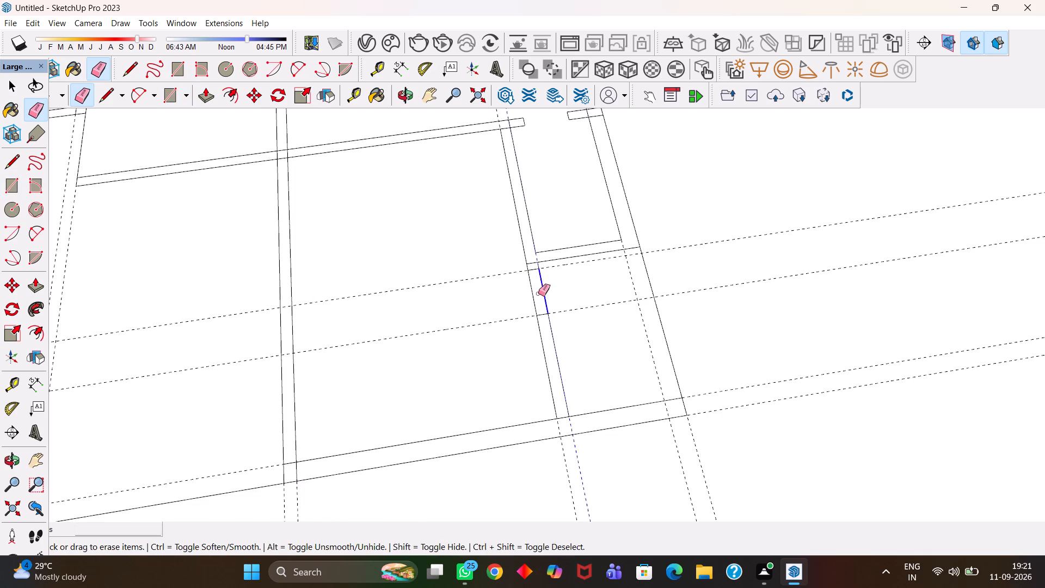
left_click_drag(538, 293, 496, 298)
left_click_drag(434, 249, 479, 356)
Erase the dividing line between the 4" stub and the small room's corner.
scroll(550, 262, "up", 5)
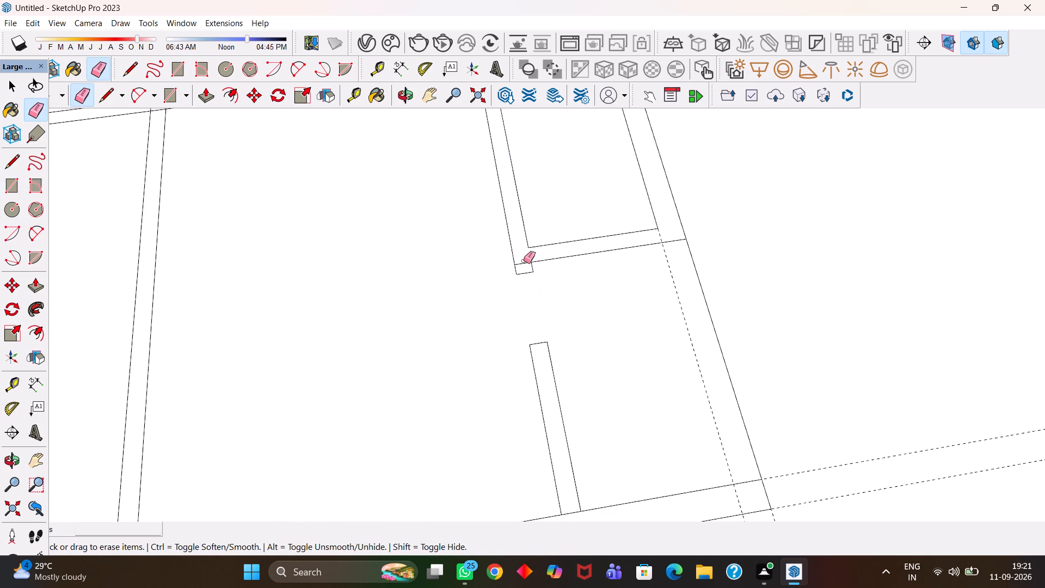
left_click(522, 262)
scroll(596, 250, "up", 1)
scroll(597, 250, "down", 3)
scroll(603, 251, "up", 1)
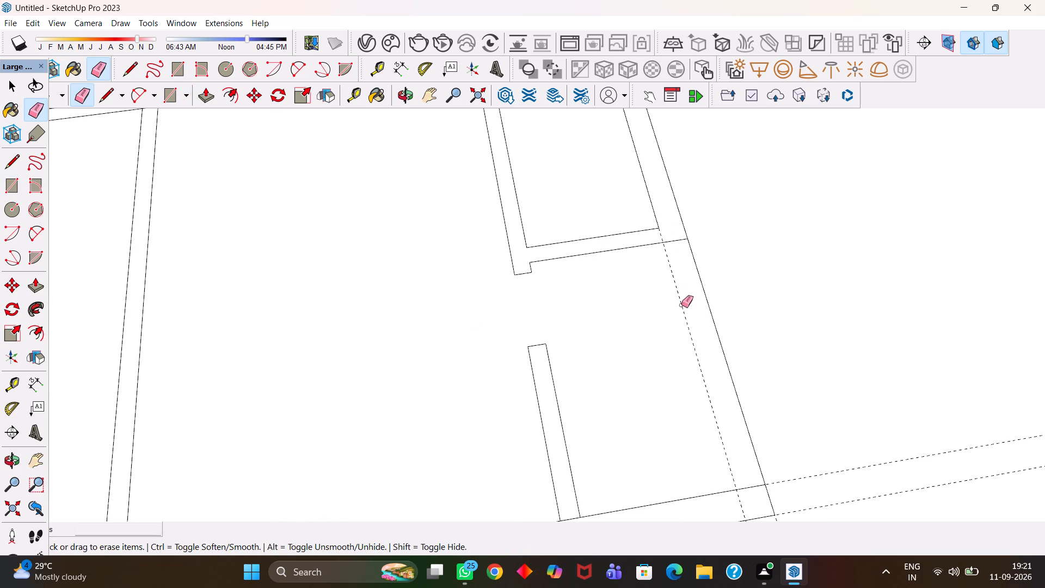
Draw the outer wall's inner face line along the 9" guide, from the small room's end wall to the lower outer wall.
key("l")
left_click(664, 239)
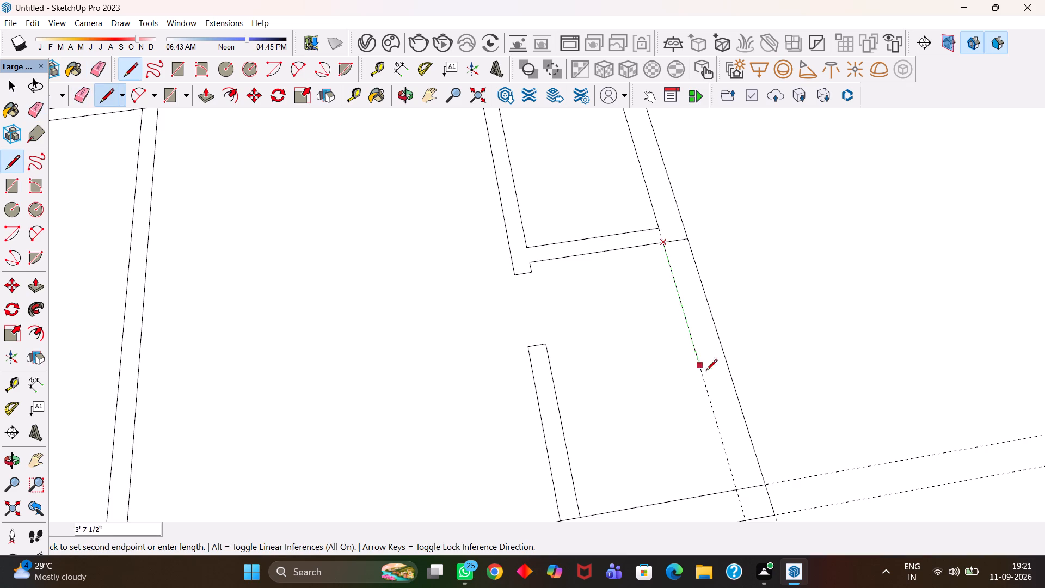
left_click(741, 487)
Erase the dividing line across the outer wall where the small room's end wall meets it.
scroll(574, 328, "down", 2)
key("h")
scroll(582, 314, "up", 2)
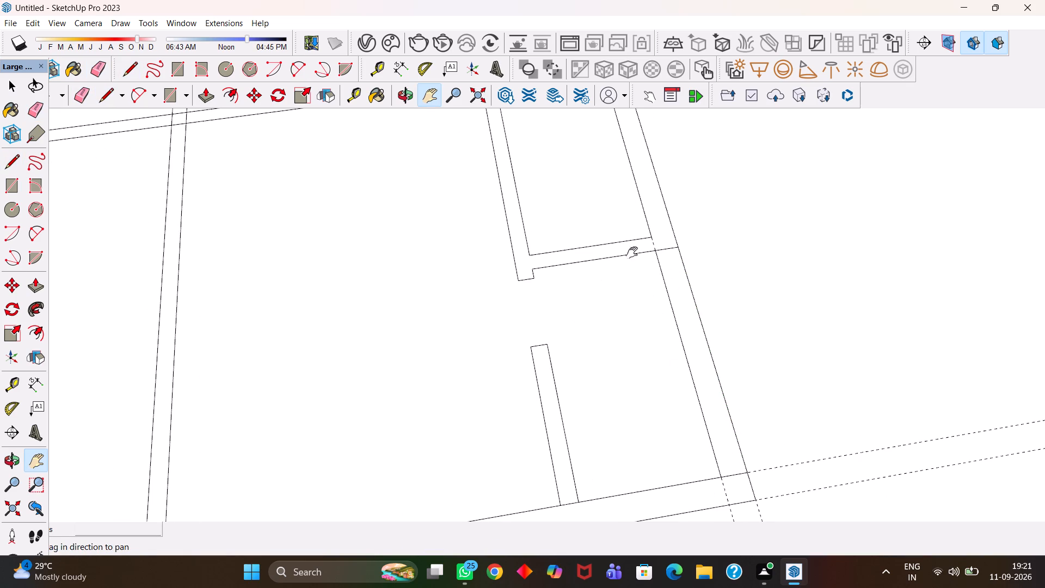
key("e")
left_click_drag(665, 248, 664, 255)
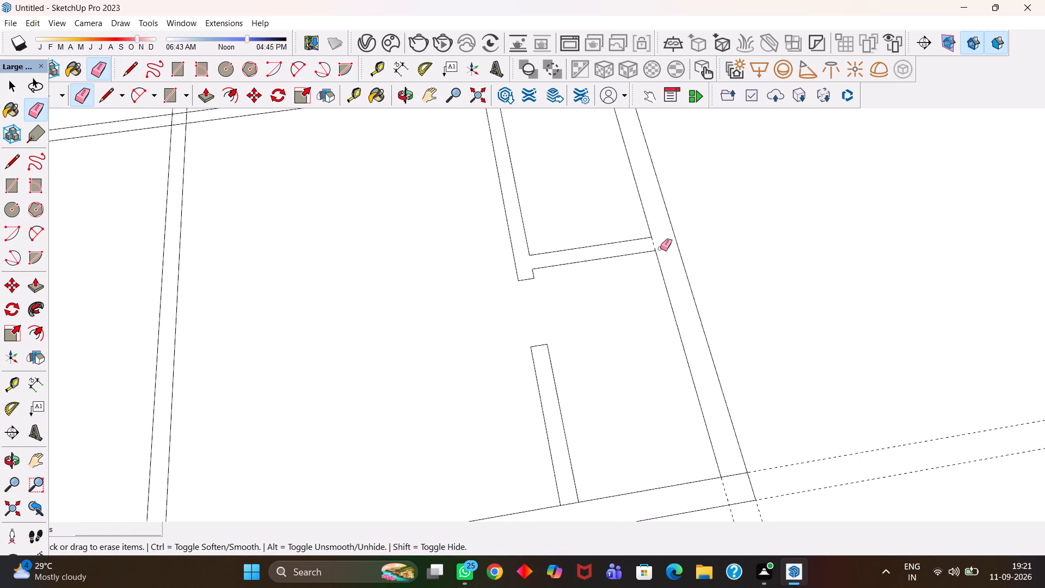
Erase the dashed 9" guide running along the outer wall's inner face where the small room's end wall meets it.
left_click_drag(659, 247, 654, 243)
Save the model in the rukiya folder under the file name 11-9.
scroll(653, 249, "up", 1)
scroll(652, 255, "down", 2, "ctrl")
scroll(652, 255, "up", 1, "ctrl")
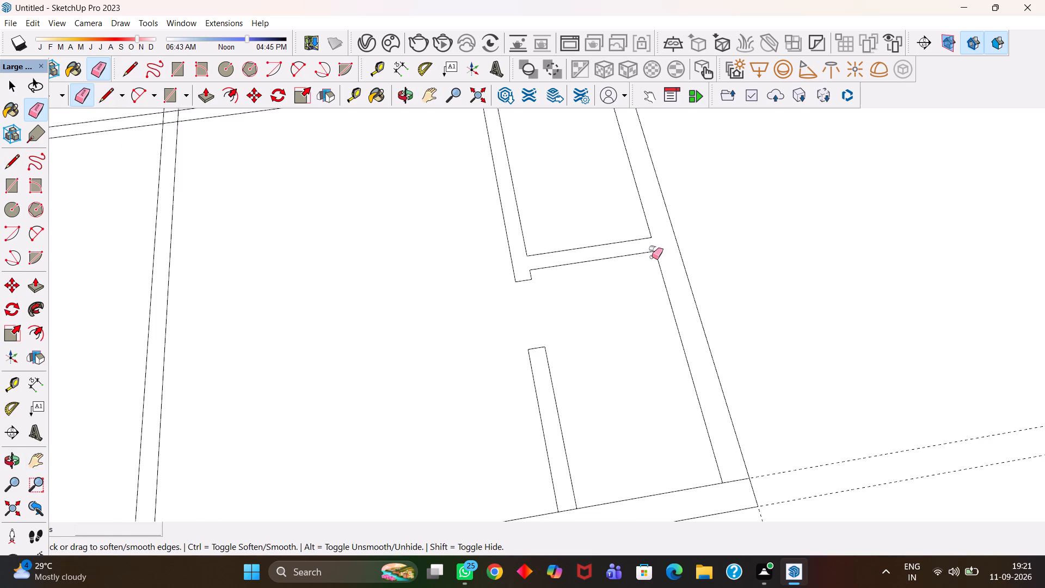
key("ctrl+s")
scroll(389, 266, "down", 2)
scroll(389, 261, "up", 1)
scroll(389, 260, "down", 4)
scroll(389, 257, "up", 1)
scroll(389, 256, "down", 4)
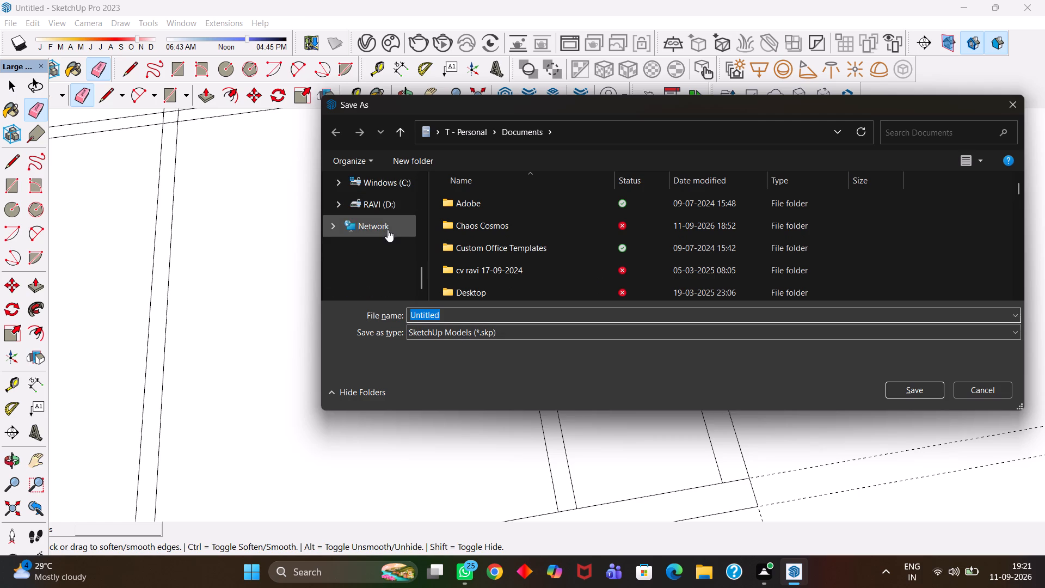
scroll(386, 227, "up", 2)
scroll(386, 227, "down", 1)
scroll(386, 227, "up", 1)
double_click(377, 248)
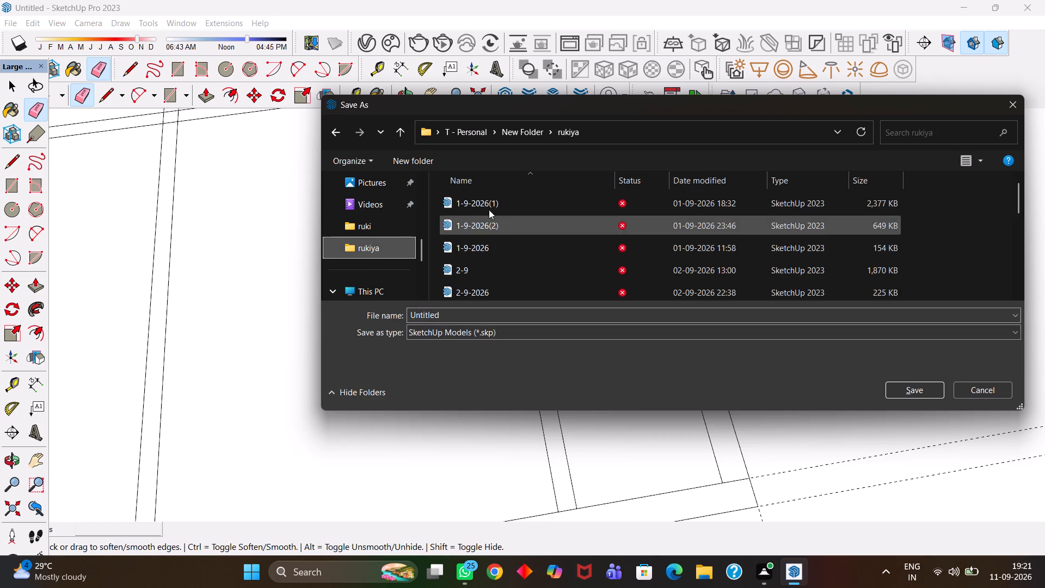
scroll(489, 216, "up", 1)
scroll(488, 217, "down", 18)
scroll(487, 238, "up", 2)
scroll(496, 240, "down", 1)
scroll(496, 240, "up", 2)
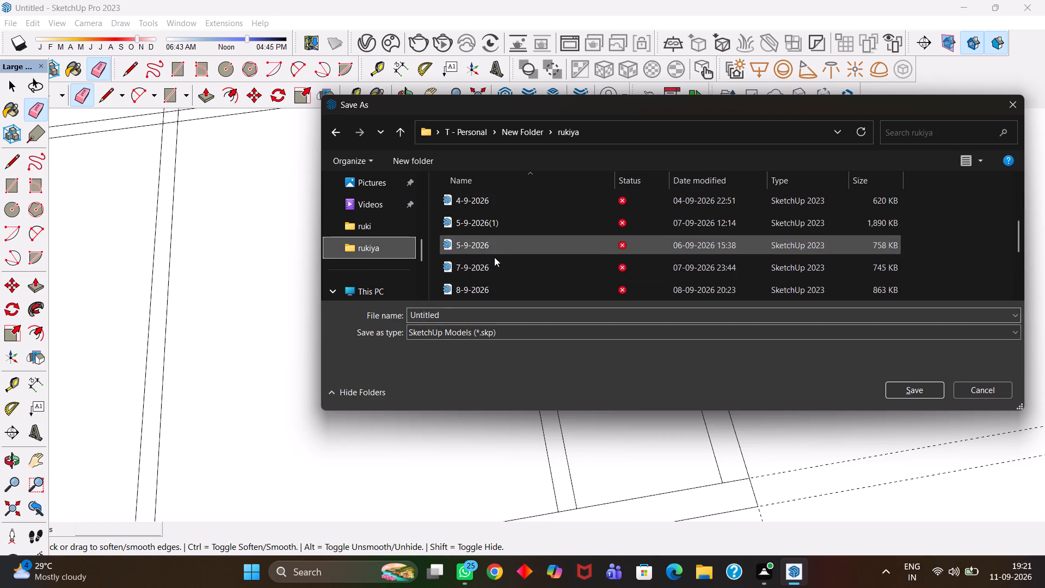
left_click(457, 316)
key("BackSpace")
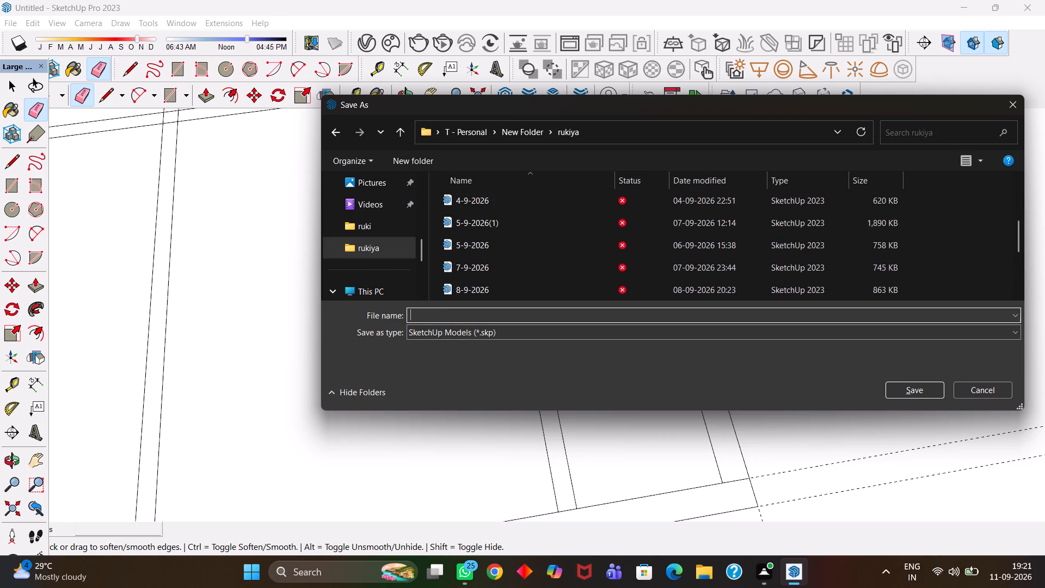
type("11-9")
key("Return")
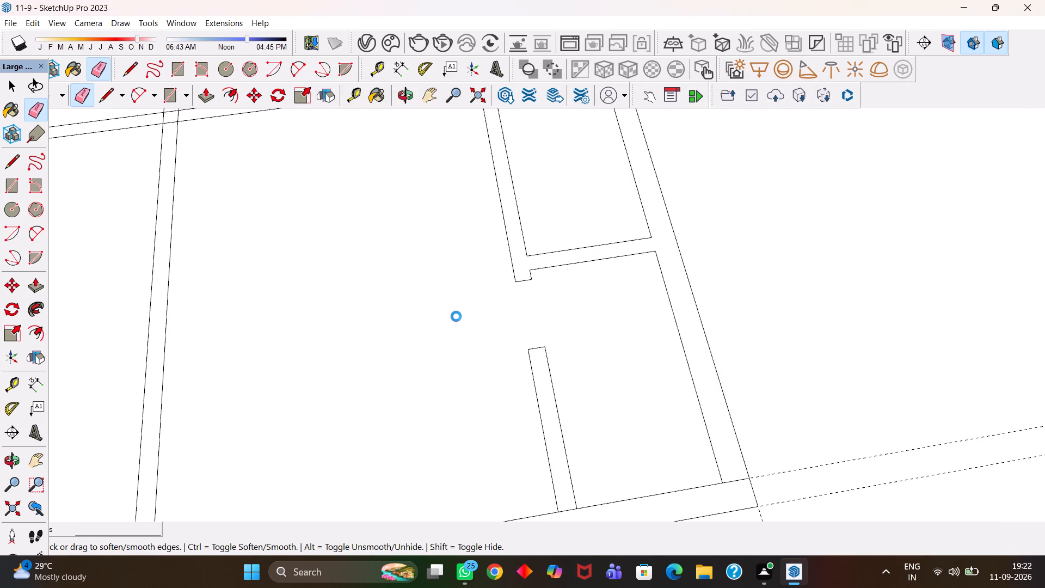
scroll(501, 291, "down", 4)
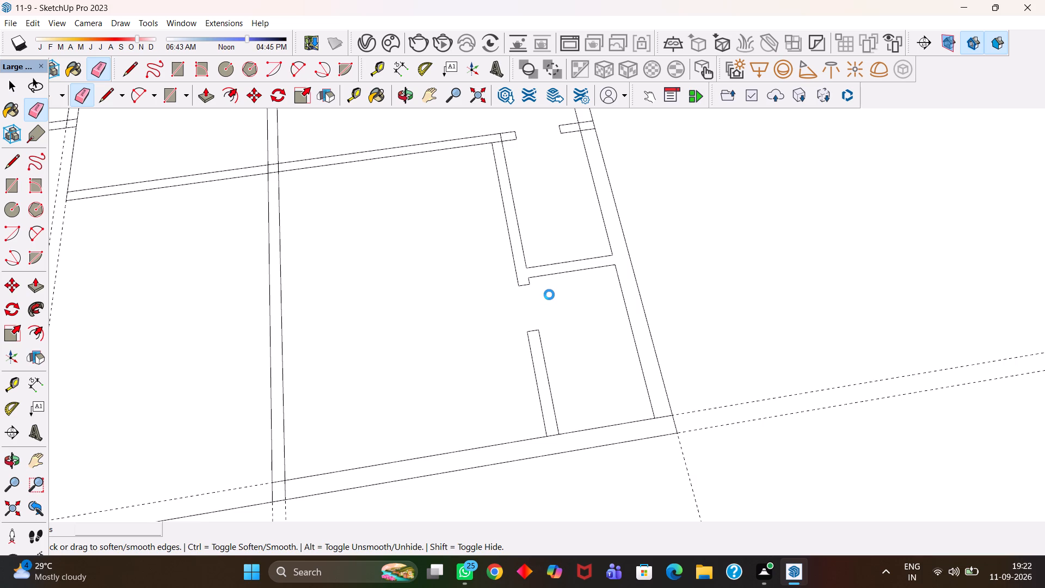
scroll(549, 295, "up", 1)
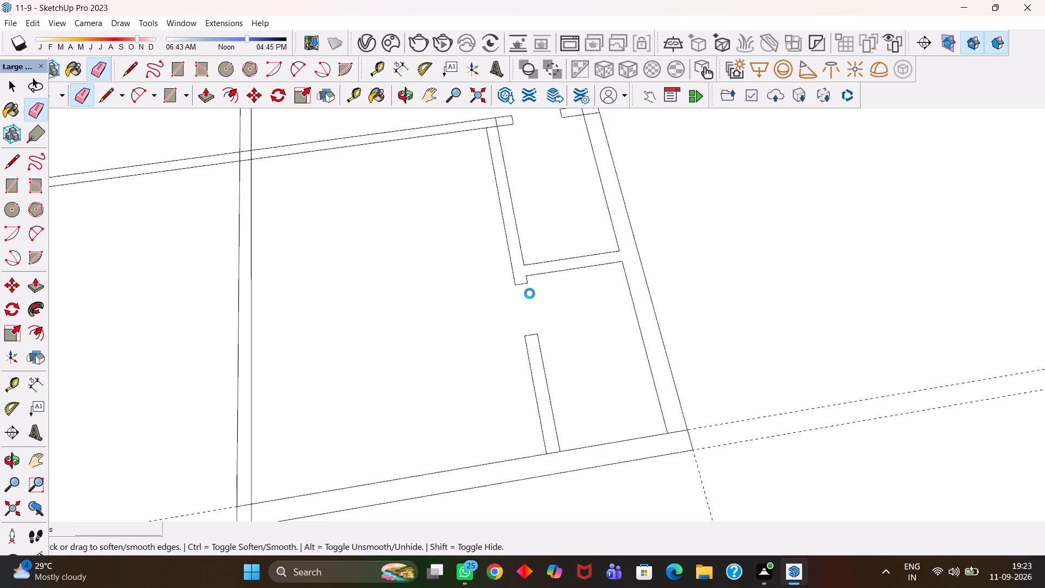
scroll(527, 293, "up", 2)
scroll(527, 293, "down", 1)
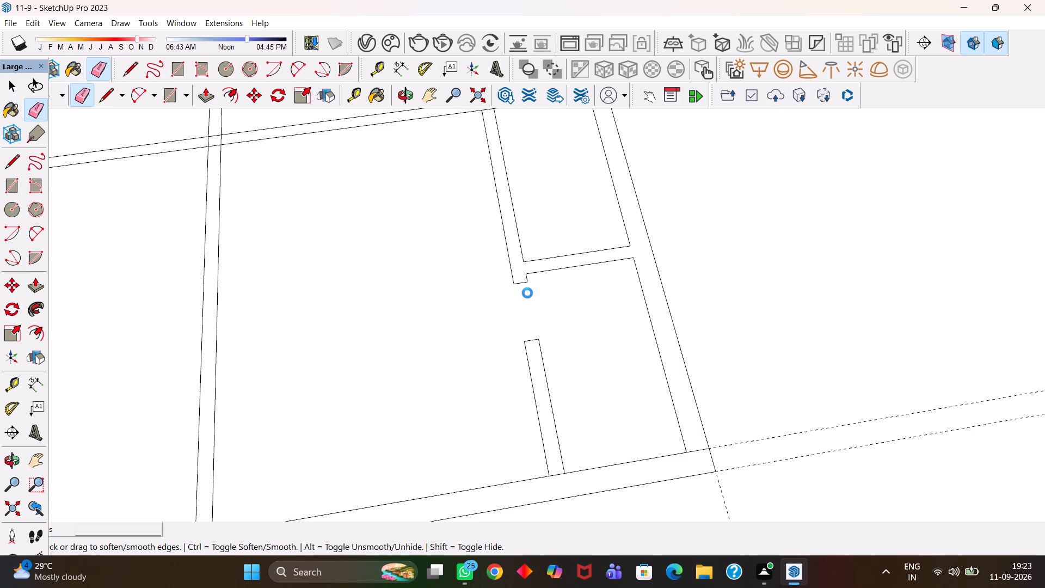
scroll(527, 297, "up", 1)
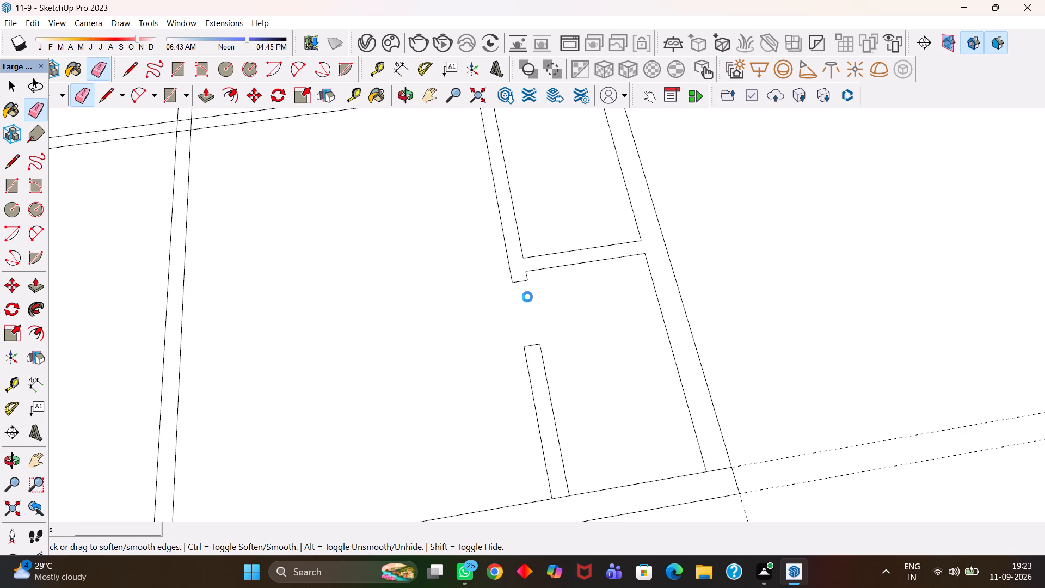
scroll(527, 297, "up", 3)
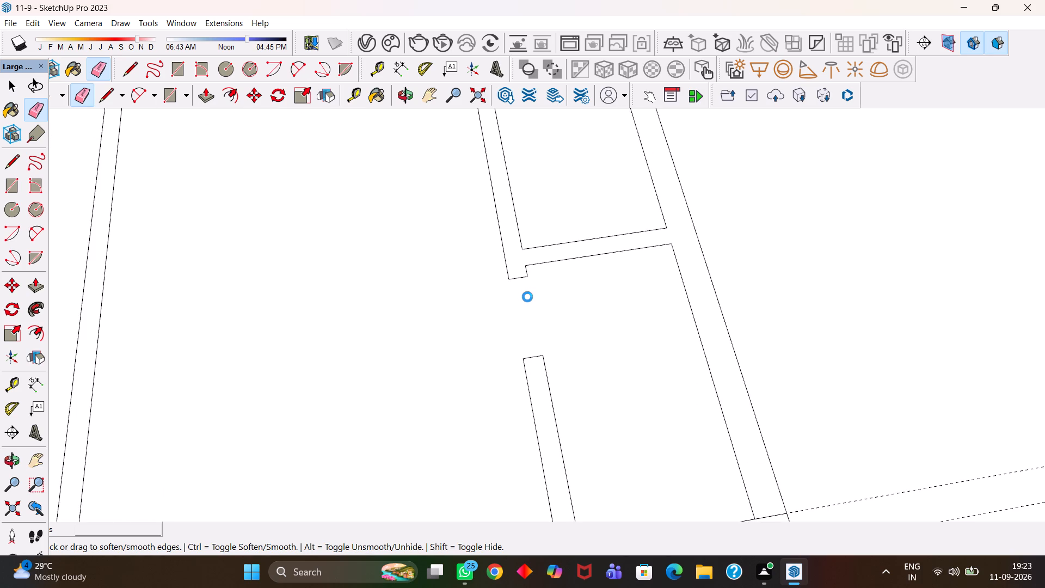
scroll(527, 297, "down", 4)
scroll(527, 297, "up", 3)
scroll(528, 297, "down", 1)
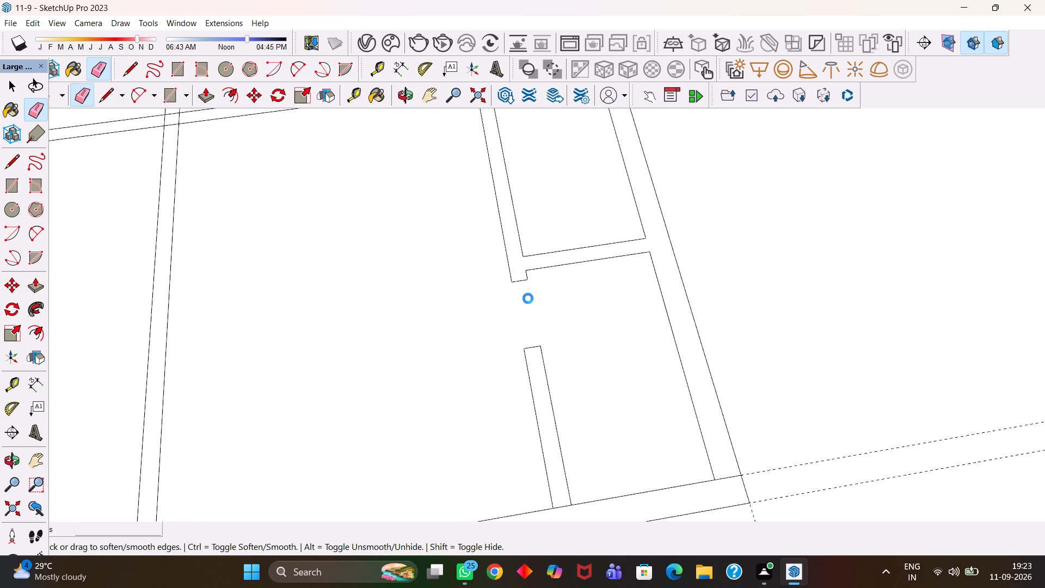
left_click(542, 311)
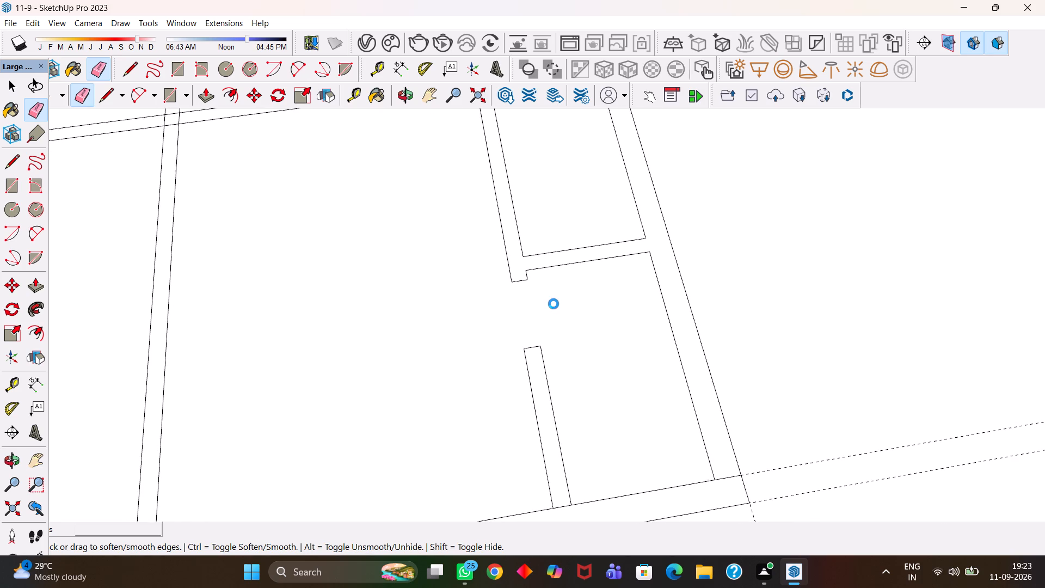
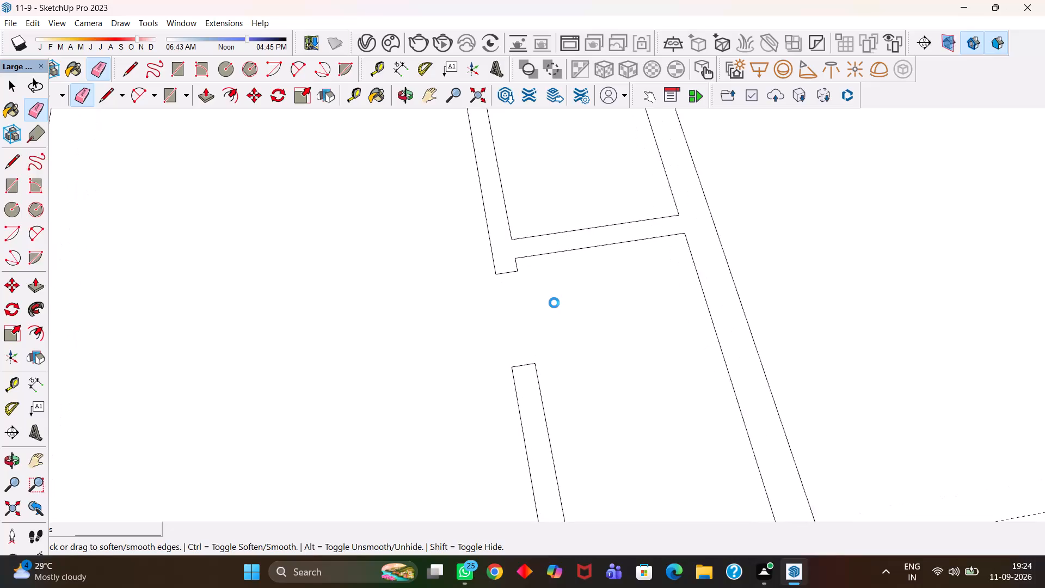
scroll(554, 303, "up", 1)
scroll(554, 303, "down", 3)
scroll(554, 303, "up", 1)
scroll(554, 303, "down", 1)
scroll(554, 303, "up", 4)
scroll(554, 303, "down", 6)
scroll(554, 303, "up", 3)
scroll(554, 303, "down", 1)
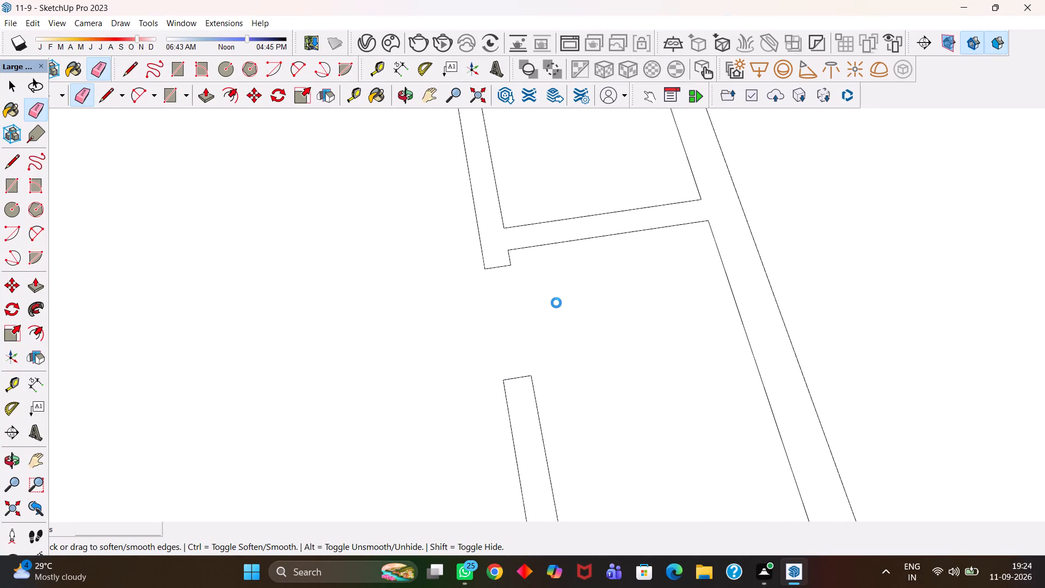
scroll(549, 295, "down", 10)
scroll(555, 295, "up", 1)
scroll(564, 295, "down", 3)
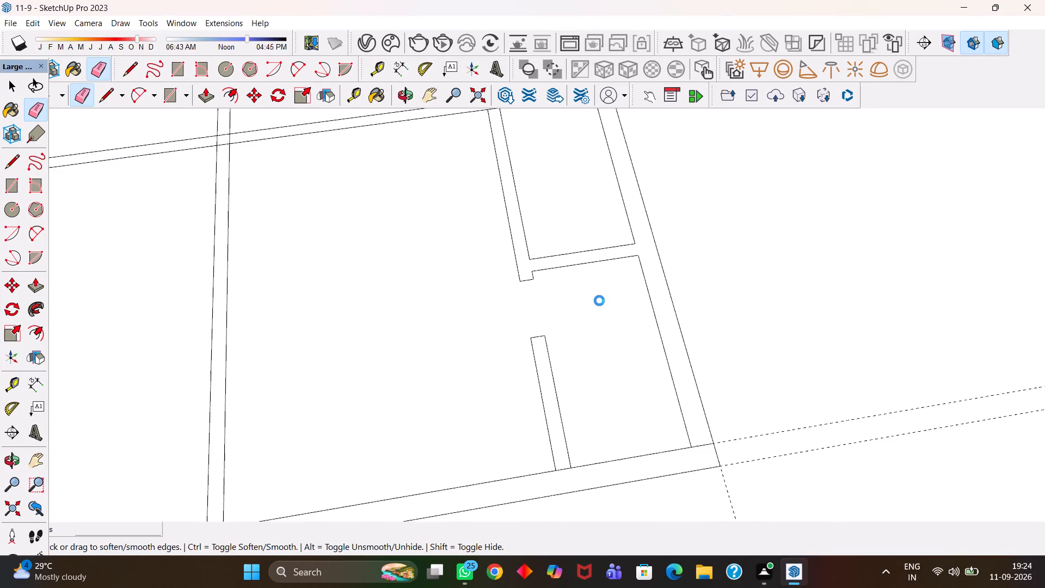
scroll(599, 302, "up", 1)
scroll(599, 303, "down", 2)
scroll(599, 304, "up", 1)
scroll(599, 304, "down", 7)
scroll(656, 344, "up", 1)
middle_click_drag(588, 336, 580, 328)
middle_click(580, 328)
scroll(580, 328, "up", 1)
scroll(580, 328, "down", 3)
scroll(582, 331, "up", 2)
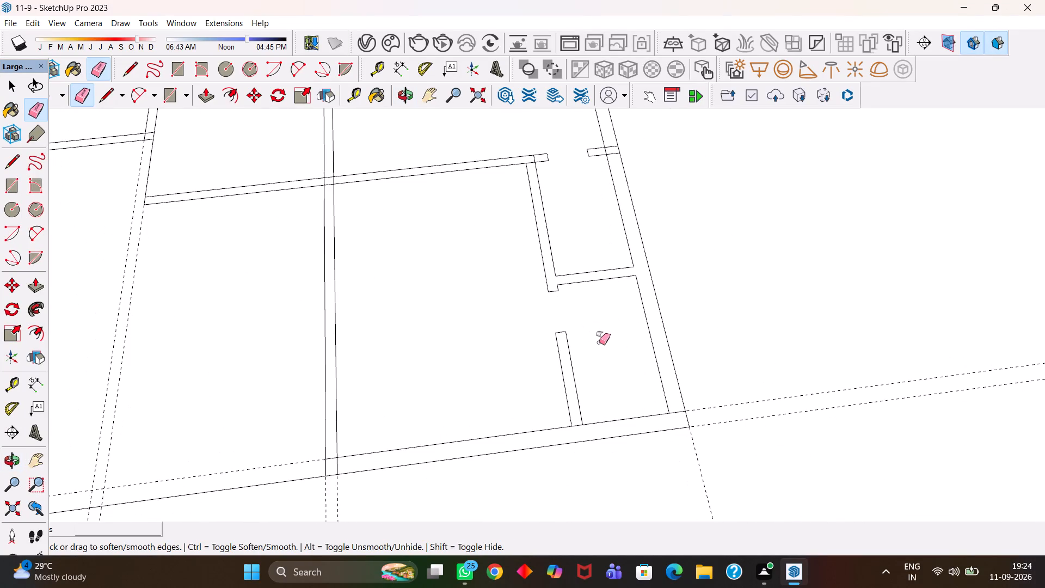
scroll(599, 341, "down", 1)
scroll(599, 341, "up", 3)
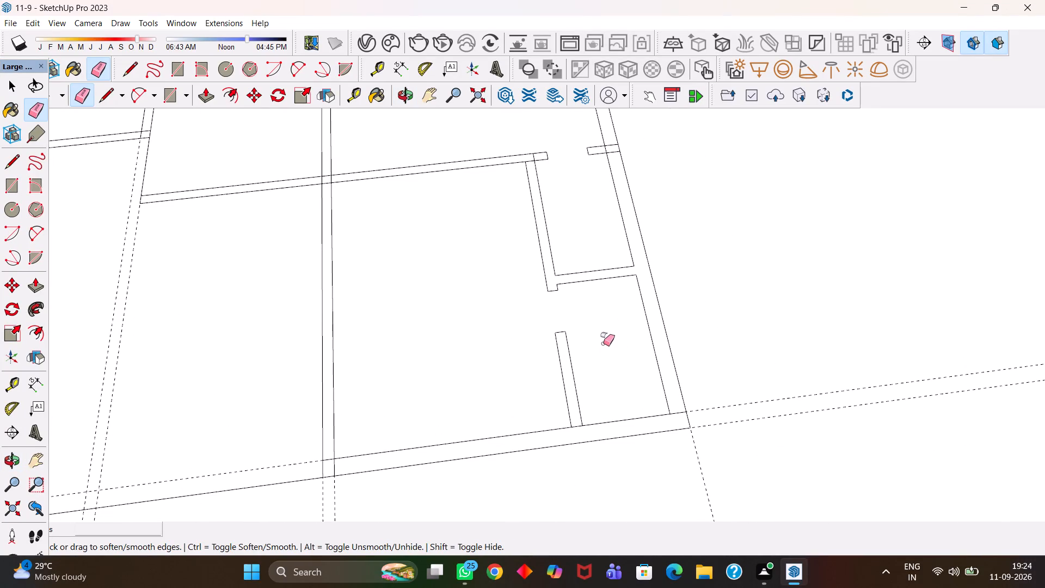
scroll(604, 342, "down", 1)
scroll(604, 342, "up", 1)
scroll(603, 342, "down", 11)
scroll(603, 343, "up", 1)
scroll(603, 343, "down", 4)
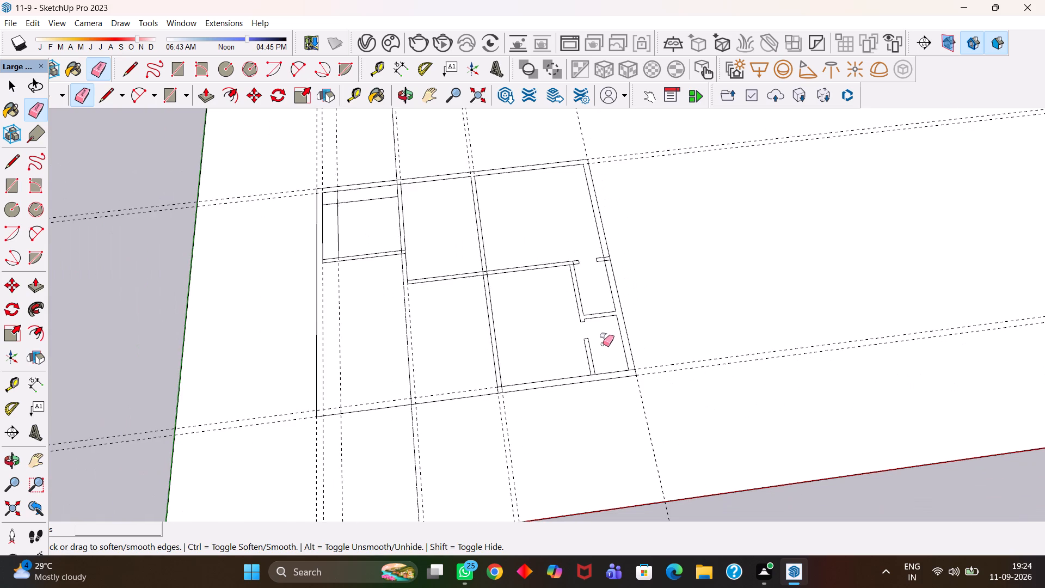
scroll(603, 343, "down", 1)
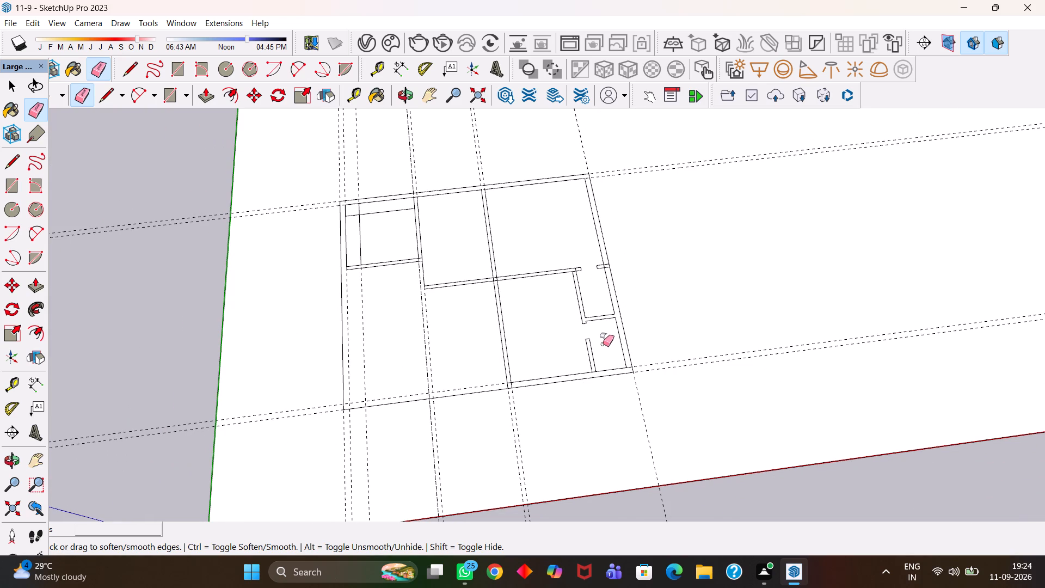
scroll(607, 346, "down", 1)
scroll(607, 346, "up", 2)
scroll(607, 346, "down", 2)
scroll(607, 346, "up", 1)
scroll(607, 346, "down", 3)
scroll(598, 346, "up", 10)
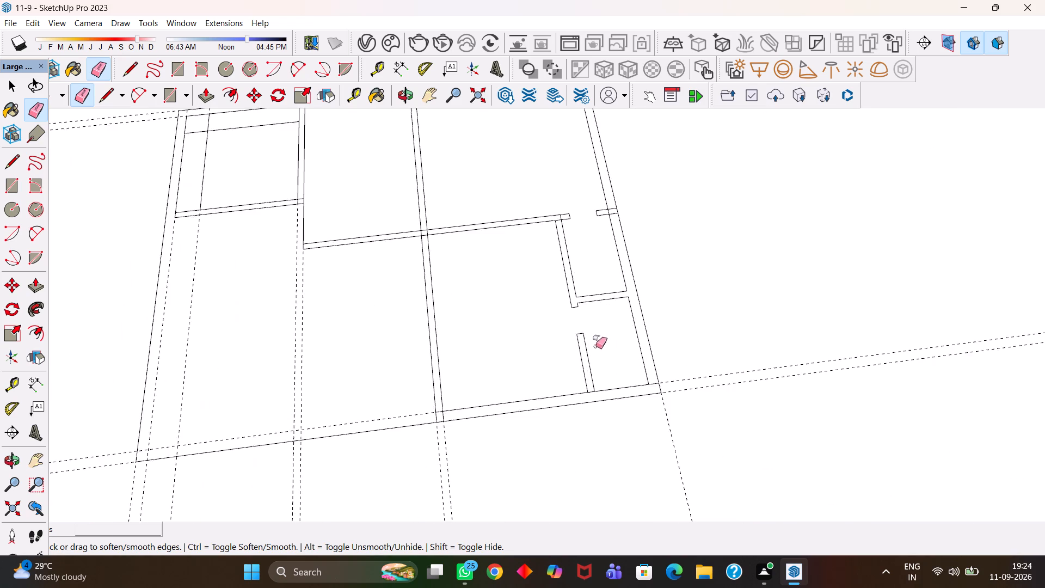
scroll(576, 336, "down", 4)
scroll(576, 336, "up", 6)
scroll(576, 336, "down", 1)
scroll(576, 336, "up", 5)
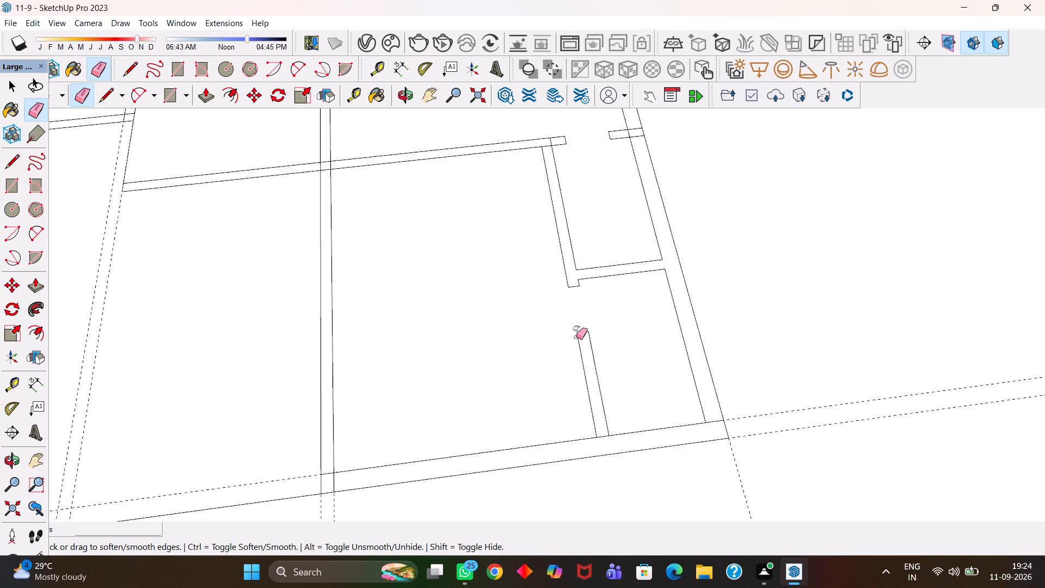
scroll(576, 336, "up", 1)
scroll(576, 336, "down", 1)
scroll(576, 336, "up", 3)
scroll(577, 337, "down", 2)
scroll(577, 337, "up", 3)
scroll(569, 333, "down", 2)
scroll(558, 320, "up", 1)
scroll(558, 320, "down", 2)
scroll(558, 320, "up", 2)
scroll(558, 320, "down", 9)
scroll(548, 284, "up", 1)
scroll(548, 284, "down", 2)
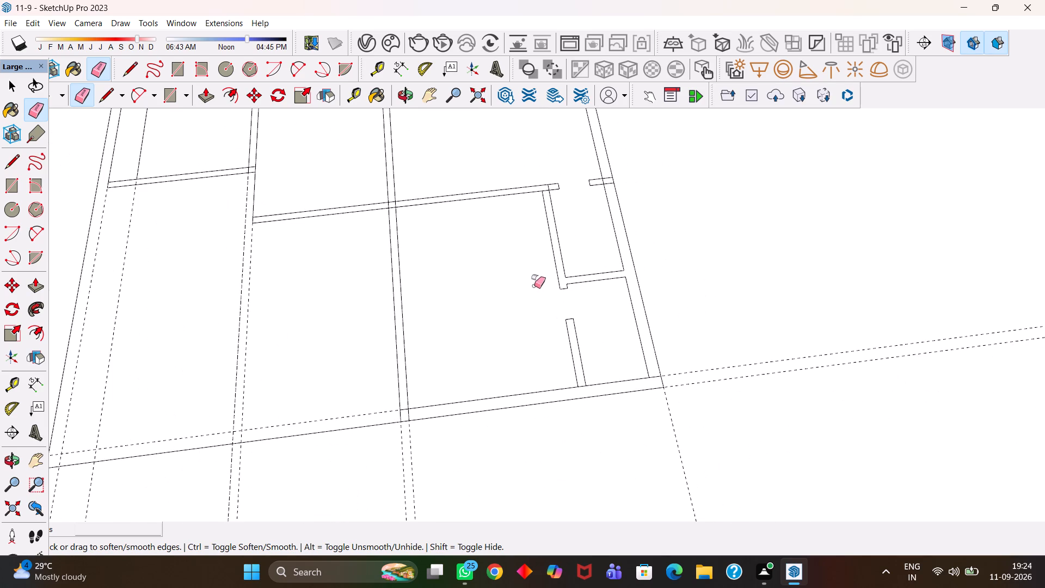
Place a guide parallel to the small corner room's partition, 3' 7 1/2" from it, through the middle of the room's outer wall.
key("t")
left_click(595, 280)
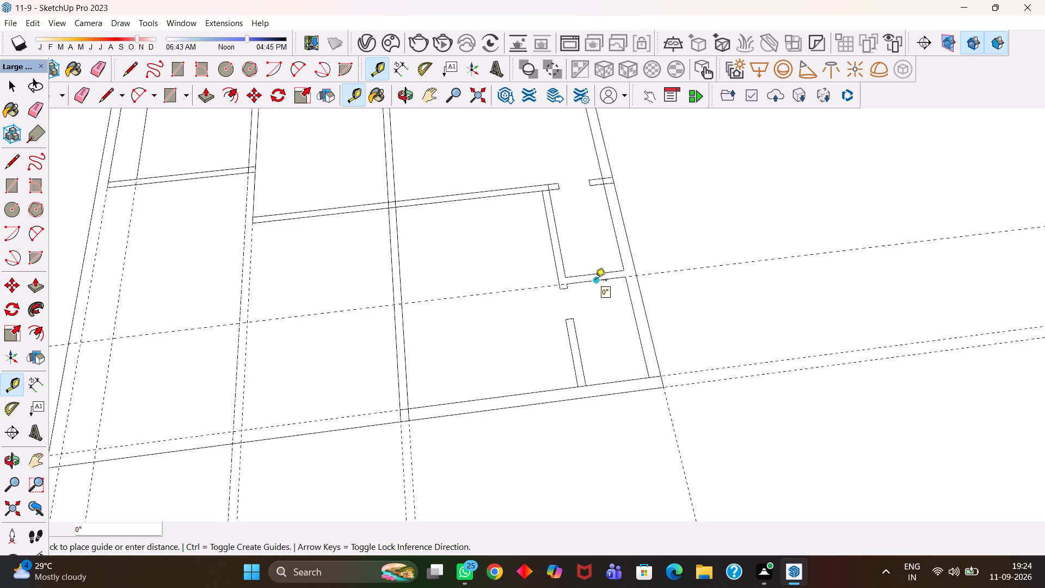
left_click(638, 323)
left_click(604, 327)
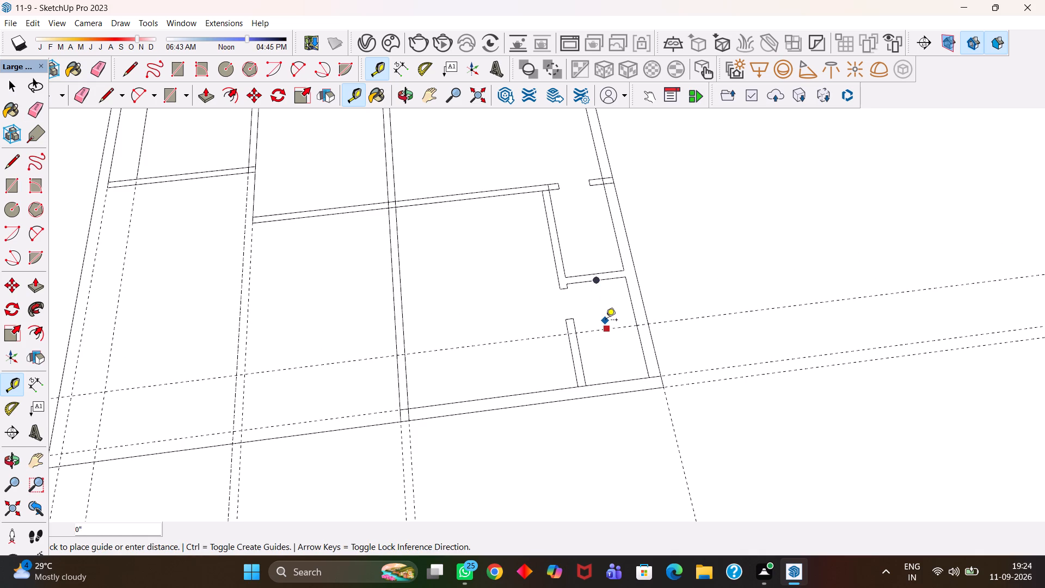
scroll(606, 321, "down", 1)
scroll(606, 321, "up", 3)
key("t")
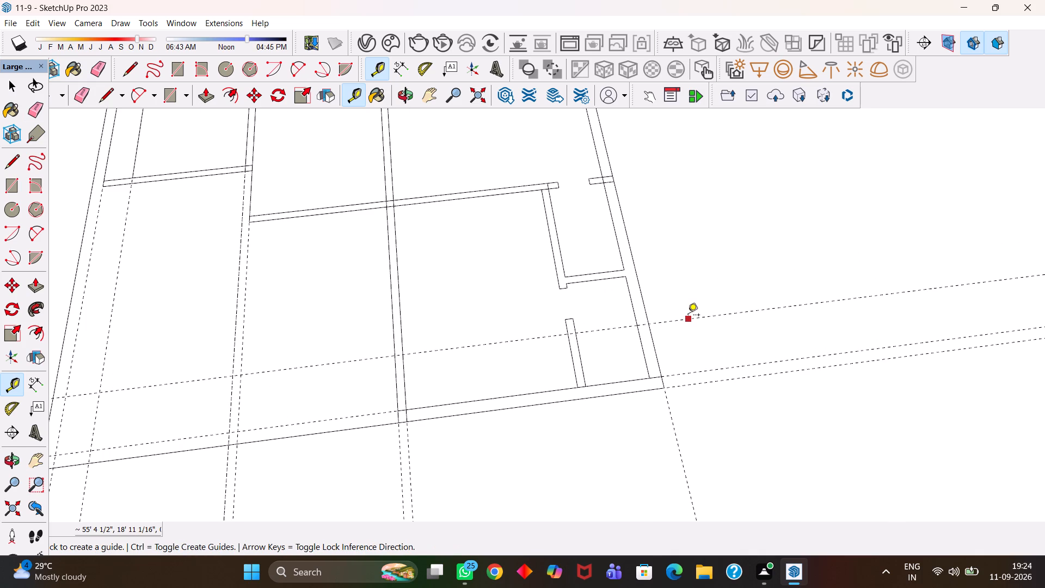
Add guides 1' to either side of the mid-wall guide at the small corner room's outer wall.
left_click(688, 316)
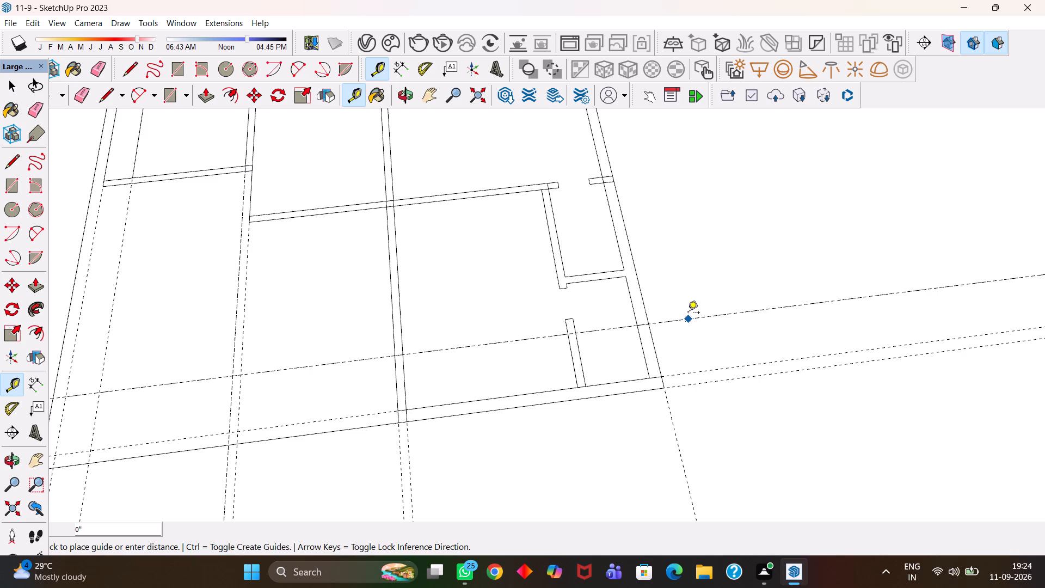
scroll(658, 311, "down", 1)
scroll(658, 311, "up", 3)
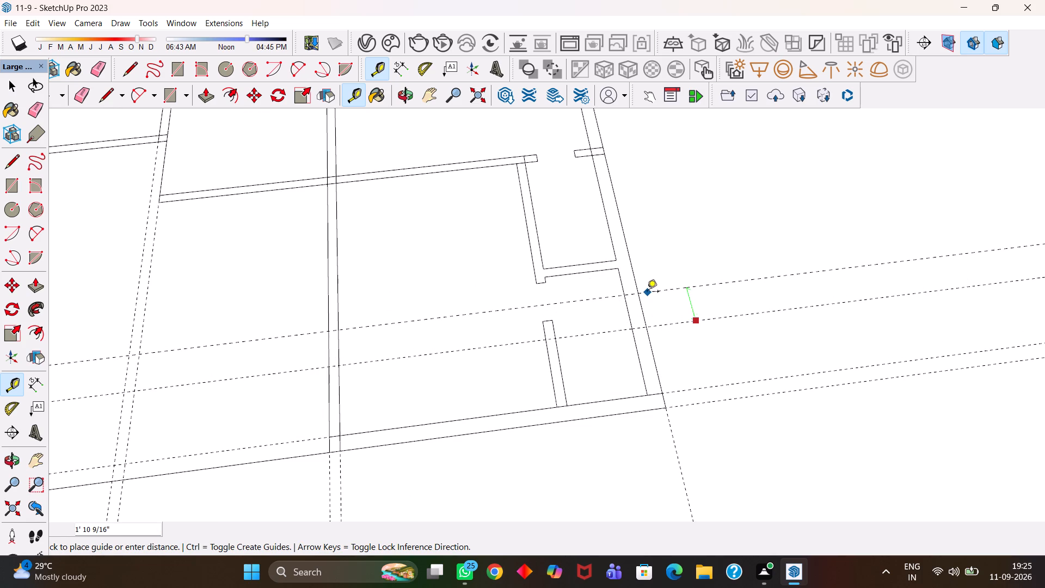
type("1'")
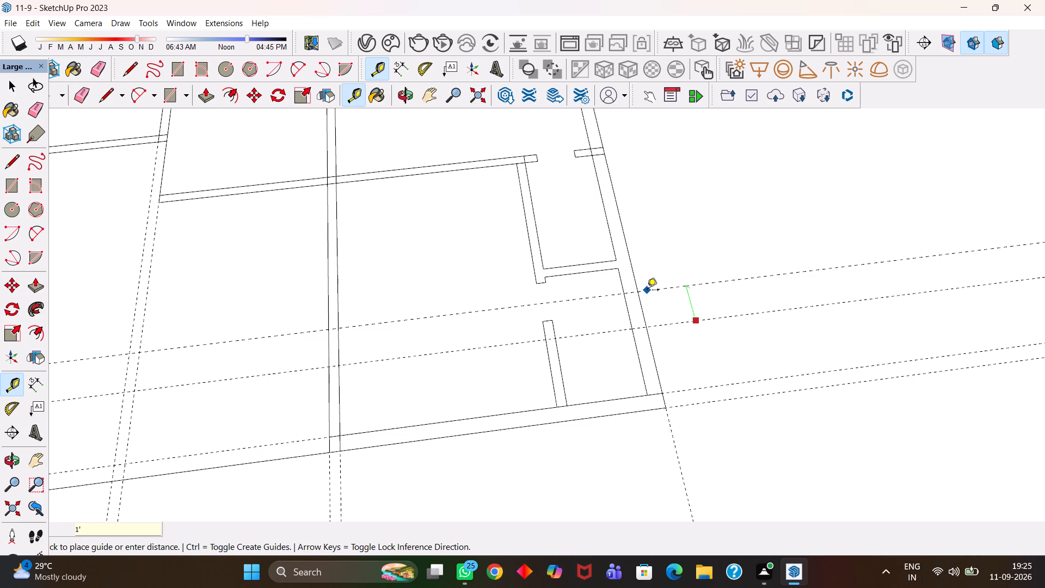
key("Return")
left_click(656, 305)
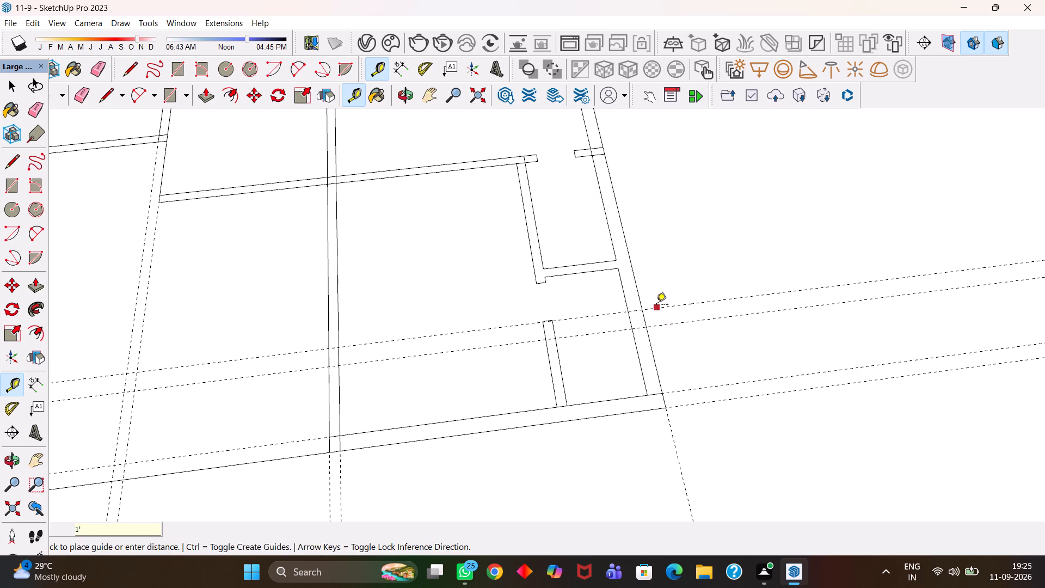
key("Escape")
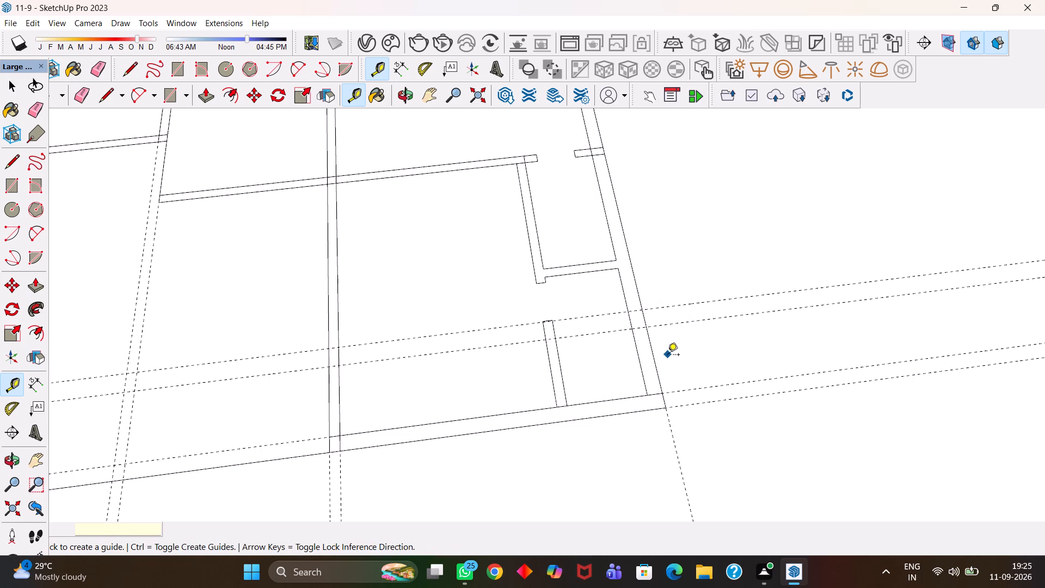
key("t")
left_click(663, 323)
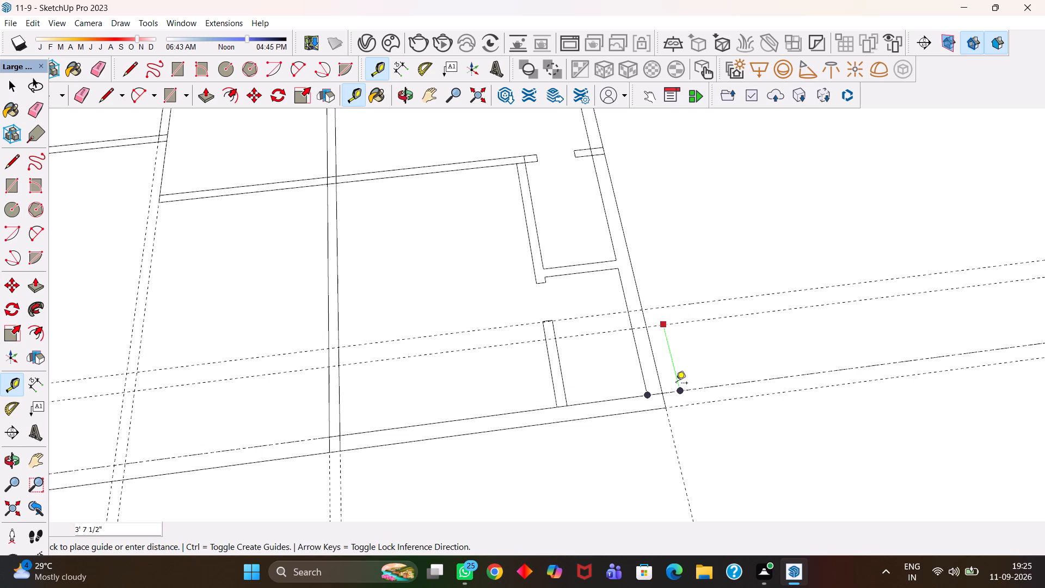
type("1'")
key("Return")
Draw a 2' by 9" window rectangle across the small corner room's outer wall between the two outermost guides.
key("r")
scroll(638, 342, "up", 1)
scroll(637, 339, "down", 2)
scroll(634, 336, "up", 3)
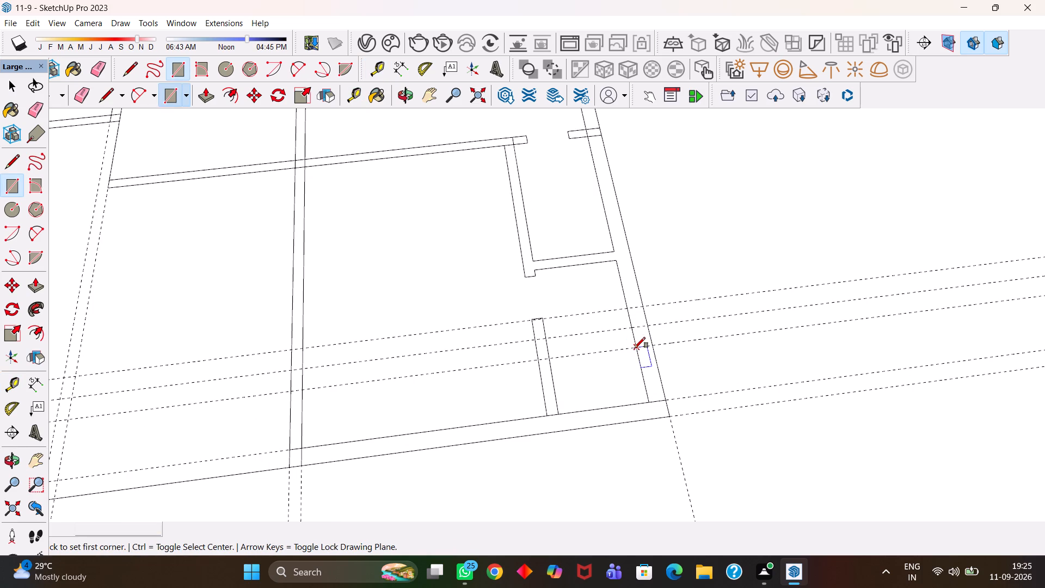
left_click(635, 348)
left_click(647, 304)
Draw a 2' centre line lengthwise through the window rectangle in the small corner room's outer wall.
key("l")
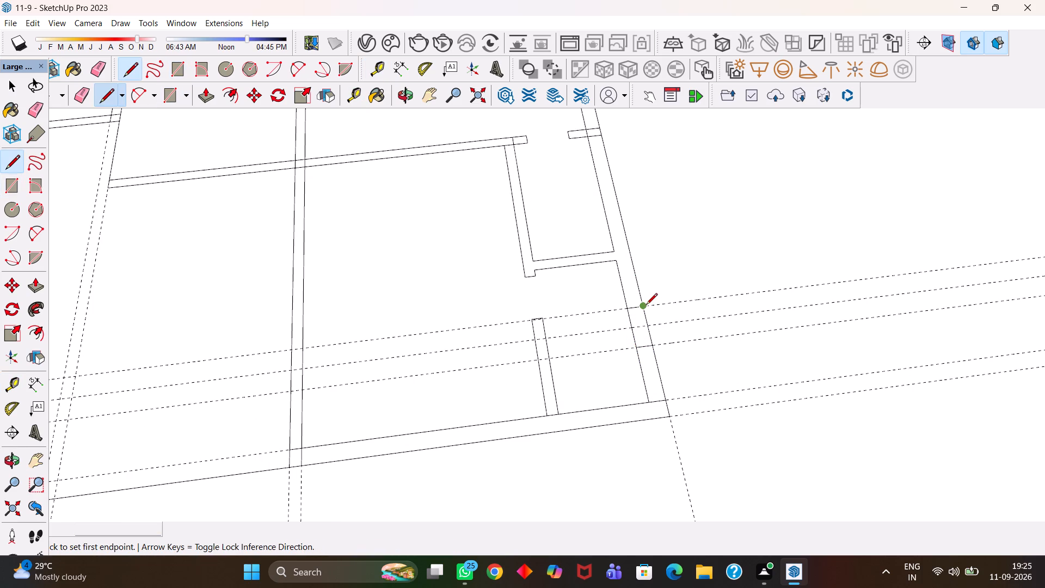
scroll(635, 310, "down", 2)
scroll(636, 310, "up", 2)
scroll(636, 311, "down", 1)
scroll(636, 311, "up", 1)
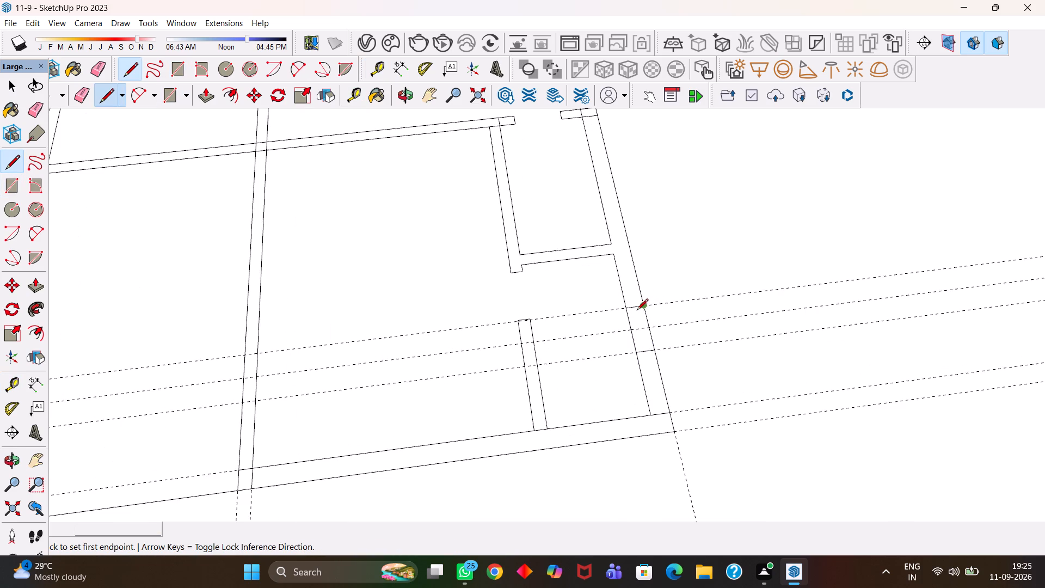
left_click(635, 309)
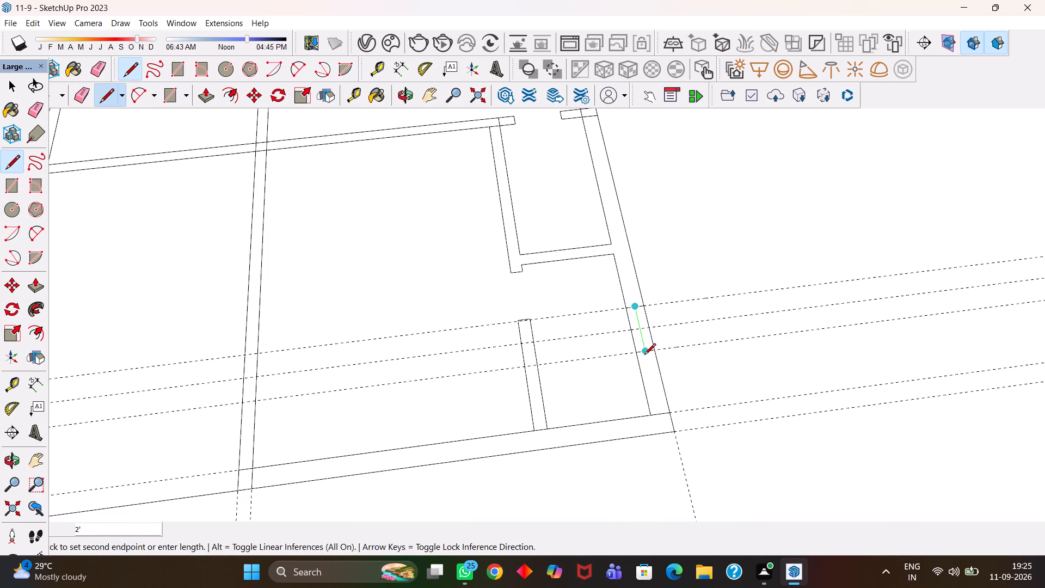
double_click(644, 356)
Erase the three construction guides crossing the corner room's window.
key("e")
left_click_drag(689, 283, 696, 381)
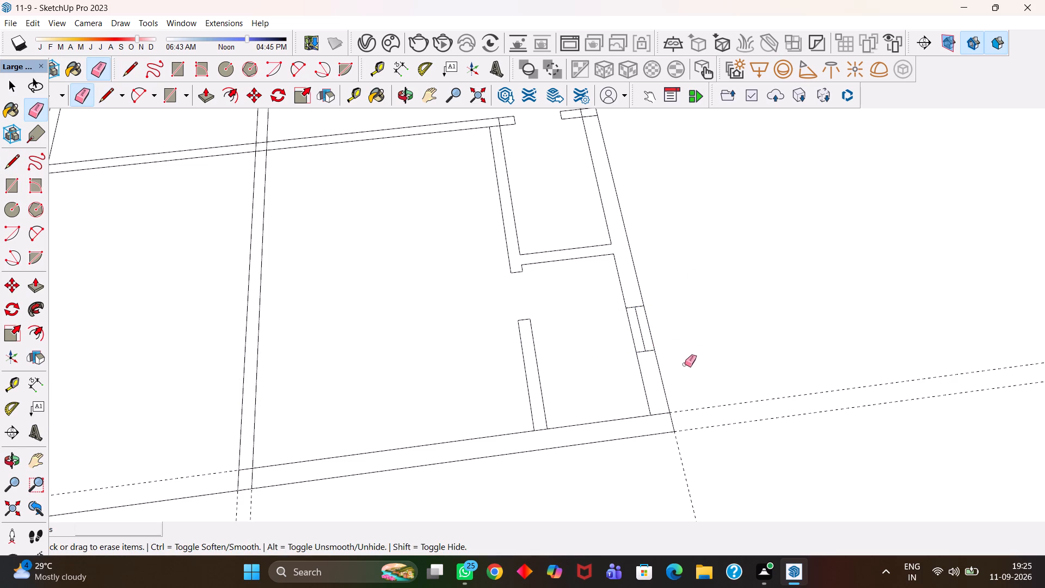
Place a guide 3' 7 1/2" from the shared partition, through the middle of the adjoining small room's outer wall.
scroll(675, 352, "down", 1)
scroll(675, 352, "up", 1)
scroll(675, 352, "down", 6)
scroll(675, 352, "up", 1)
scroll(675, 352, "down", 6)
key("t")
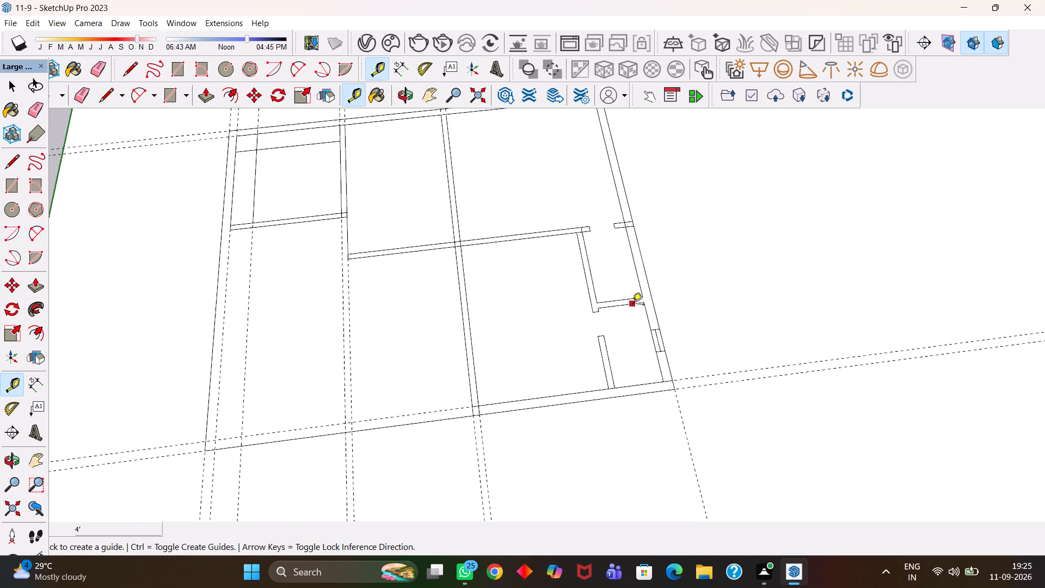
left_click(625, 299)
left_click(635, 259)
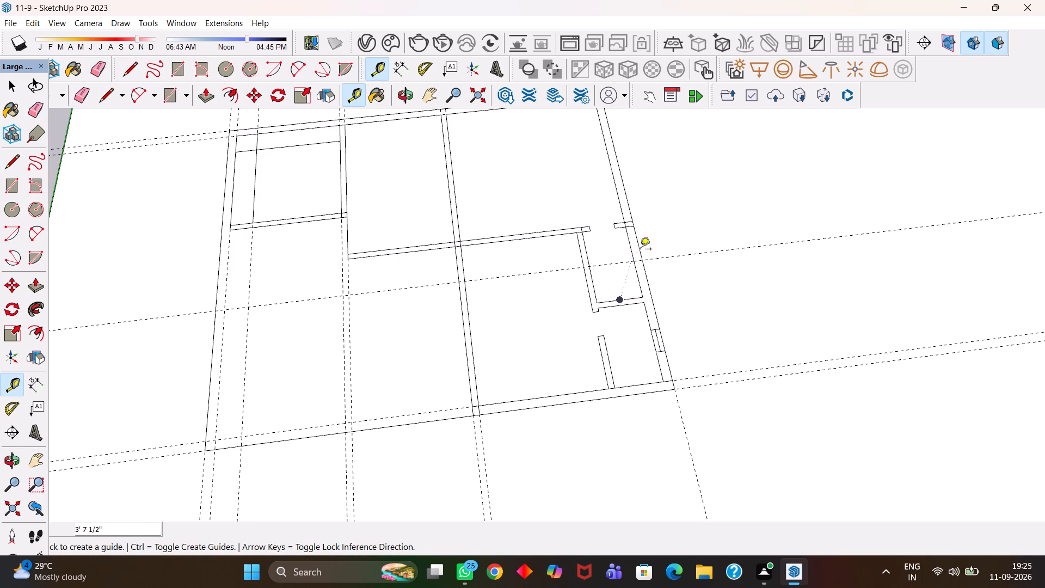
Add guides 1' to either side of the mid-wall guide at the adjoining small room's outer wall.
left_click(684, 256)
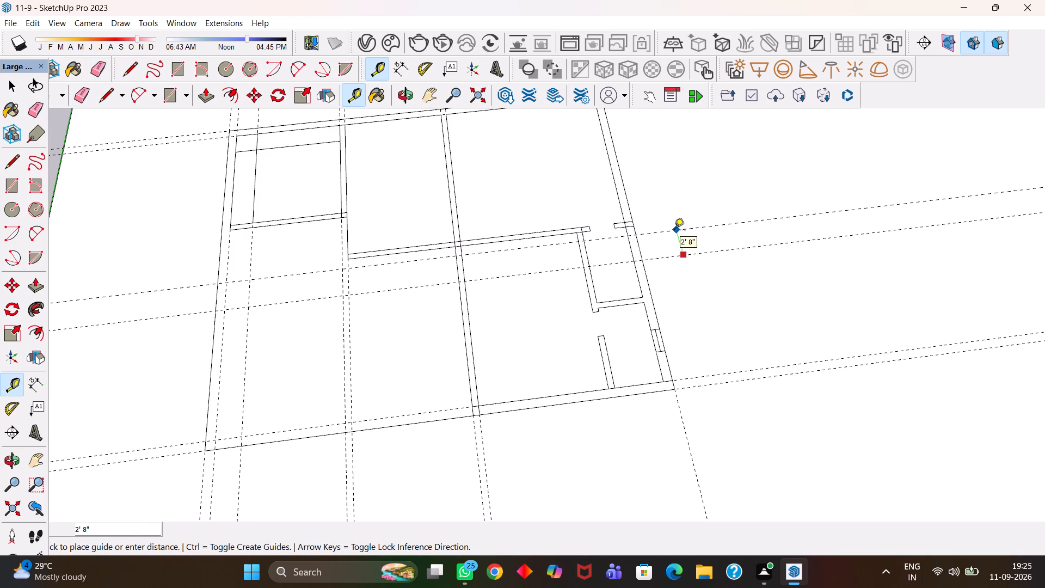
type("1'")
key("Return")
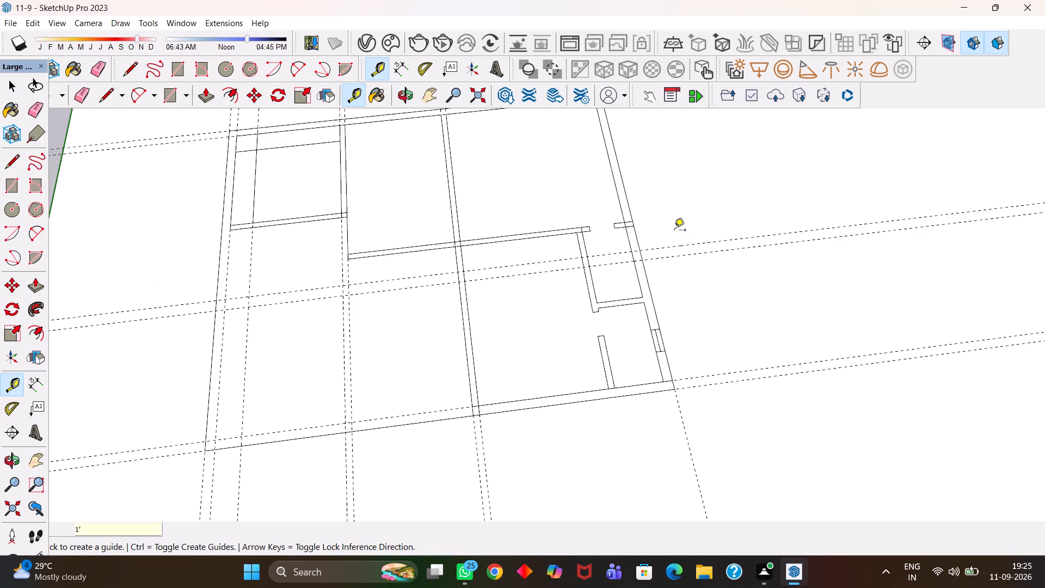
left_click(668, 254)
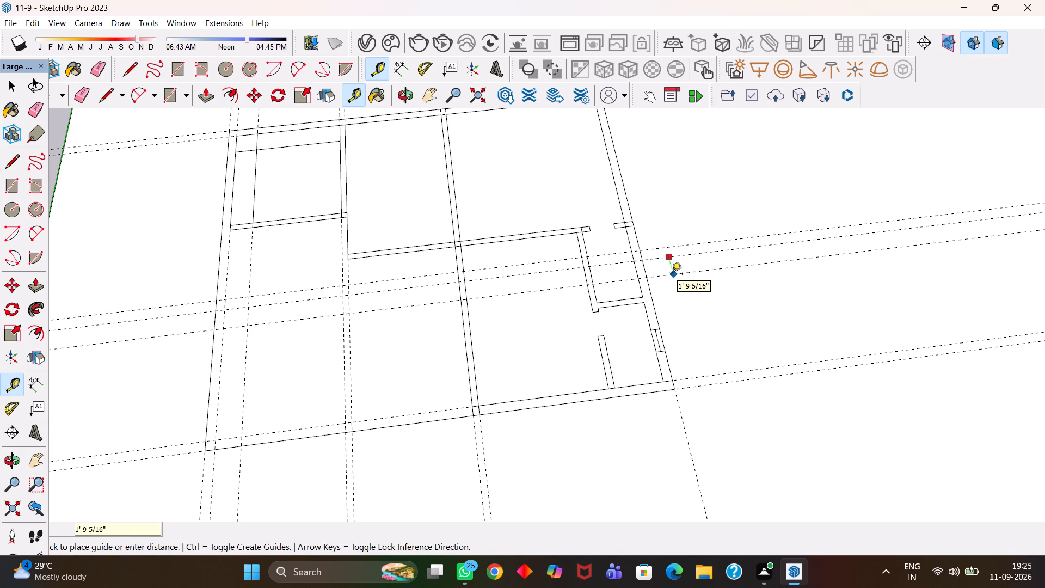
type("1'")
key("Return")
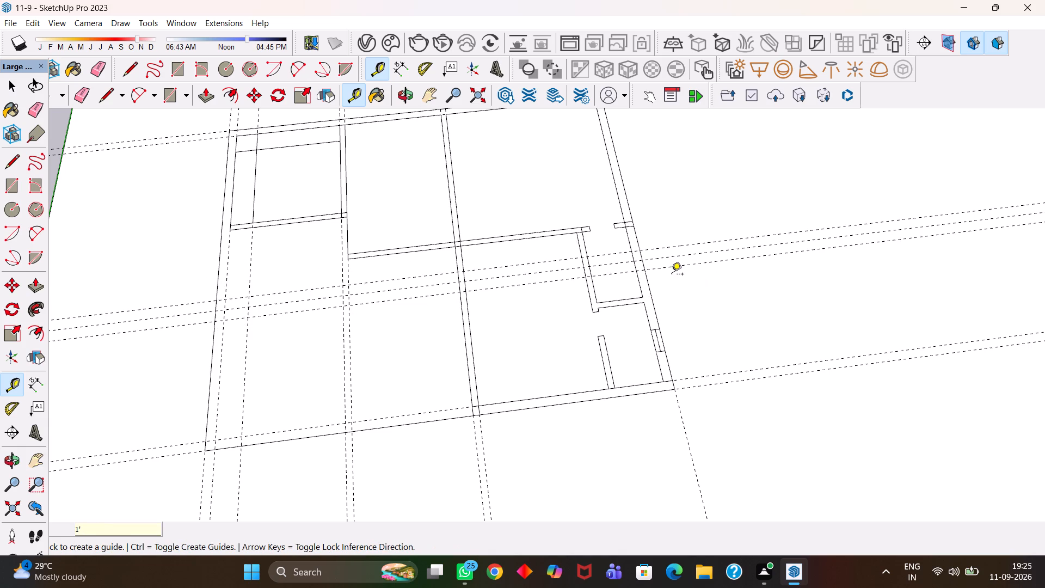
Draw a 2' by 9" window rectangle across the adjoining small room's outer wall between the two outermost guides.
key("r")
scroll(638, 275, "up", 5)
scroll(630, 280, "down", 2)
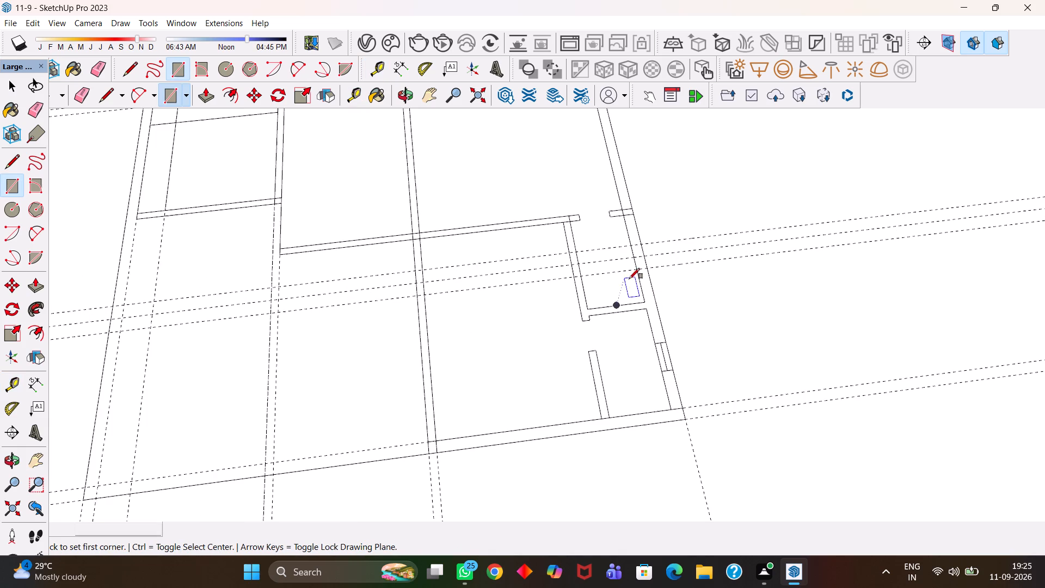
scroll(640, 265, "up", 1)
scroll(640, 265, "down", 2)
scroll(640, 265, "up", 1)
scroll(640, 265, "down", 1)
left_click(635, 271)
triple_click(642, 247)
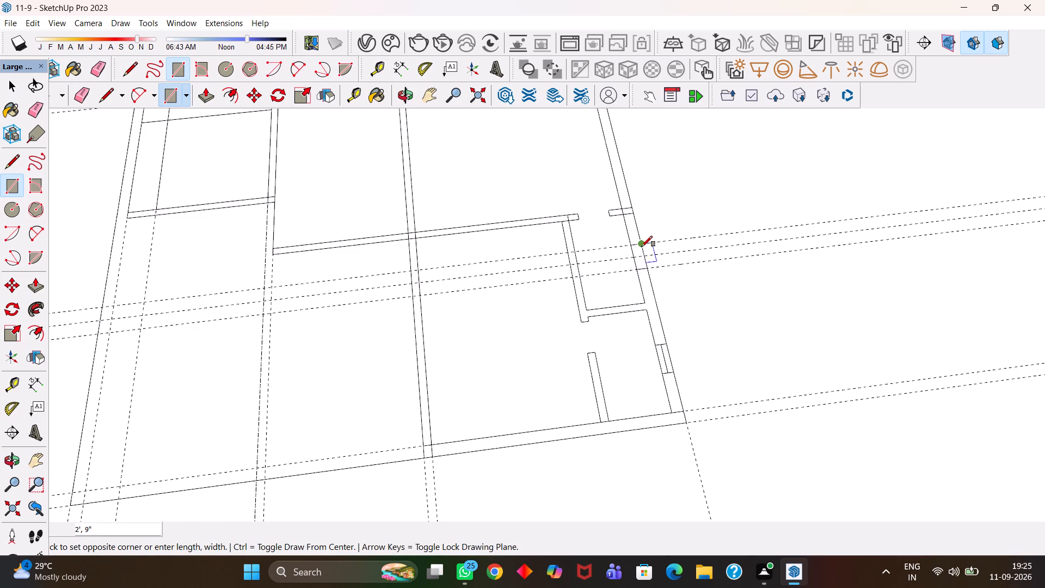
Erase the three construction guides crossing the adjoining small room's window.
key("e")
left_click_drag(680, 230, 692, 289)
Draw a 2' line along the middle of the adjoining small room's window, joining the midpoints of its two end edges.
scroll(696, 275, "down", 2)
scroll(696, 275, "up", 2)
scroll(696, 276, "down", 7)
scroll(723, 318, "up", 1)
scroll(723, 318, "down", 4)
scroll(722, 318, "up", 3)
scroll(722, 318, "down", 1)
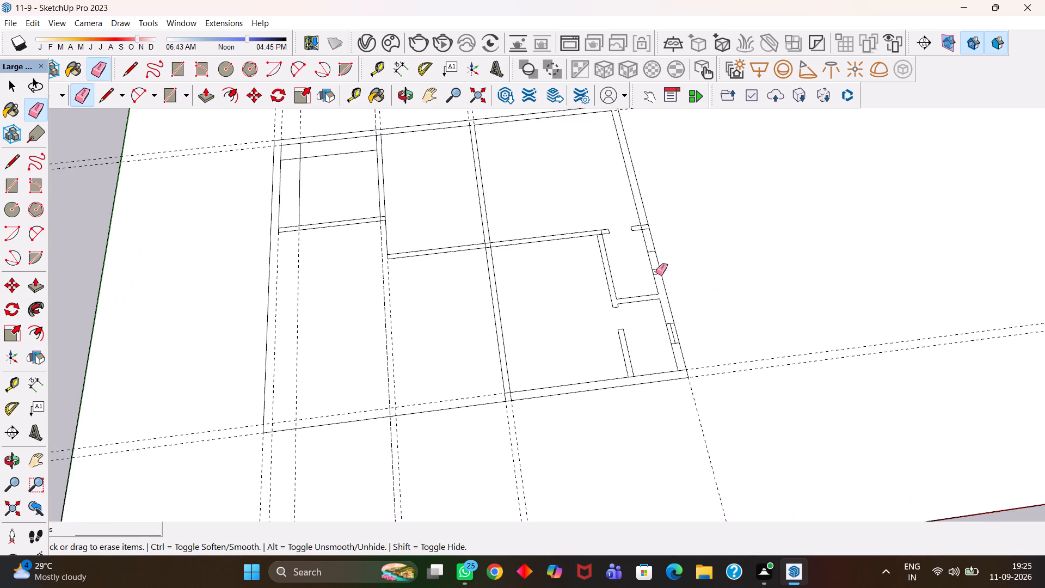
scroll(656, 273, "up", 1)
key("l")
scroll(656, 273, "down", 1)
scroll(656, 273, "up", 2)
scroll(651, 264, "down", 1)
scroll(654, 251, "up", 1)
scroll(654, 251, "down", 2)
scroll(654, 251, "up", 1)
scroll(654, 251, "down", 1)
scroll(654, 251, "up", 2)
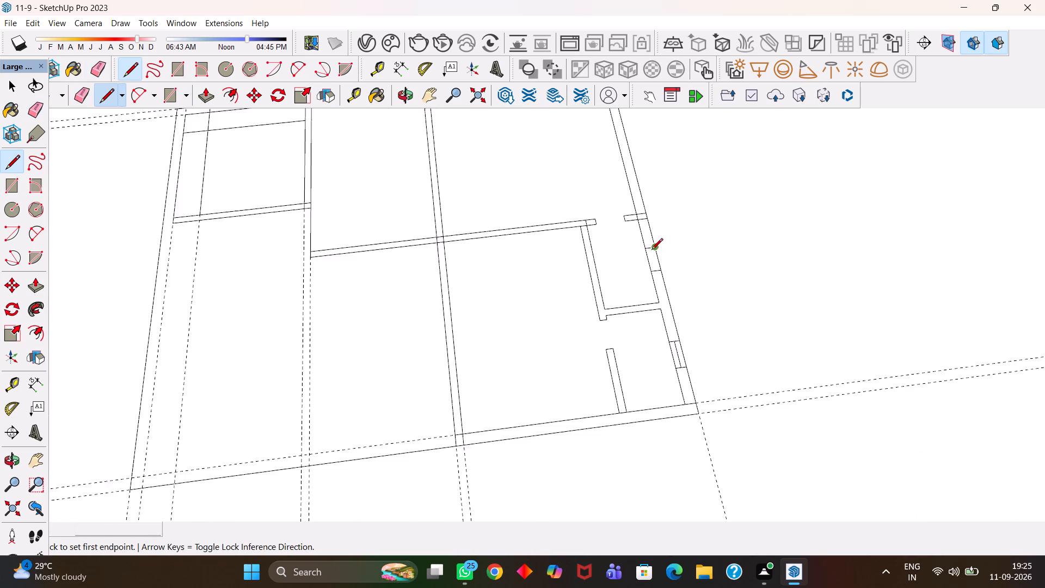
scroll(630, 252, "down", 2)
scroll(630, 252, "up", 2)
scroll(630, 252, "down", 1)
scroll(630, 252, "up", 2)
scroll(640, 248, "down", 2)
scroll(640, 248, "up", 1)
scroll(649, 251, "down", 2)
scroll(649, 251, "up", 1)
scroll(649, 251, "down", 5)
scroll(649, 251, "up", 2)
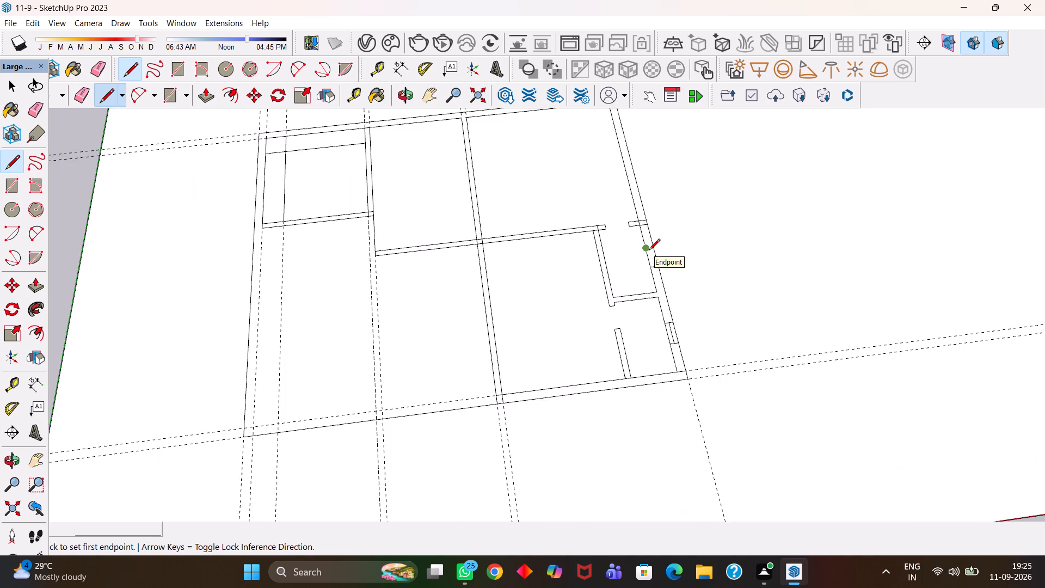
scroll(649, 251, "up", 3)
scroll(649, 251, "down", 1)
scroll(649, 251, "up", 9)
scroll(651, 250, "down", 3)
scroll(651, 250, "up", 1)
scroll(651, 250, "down", 1)
scroll(651, 250, "up", 1)
scroll(651, 250, "down", 2)
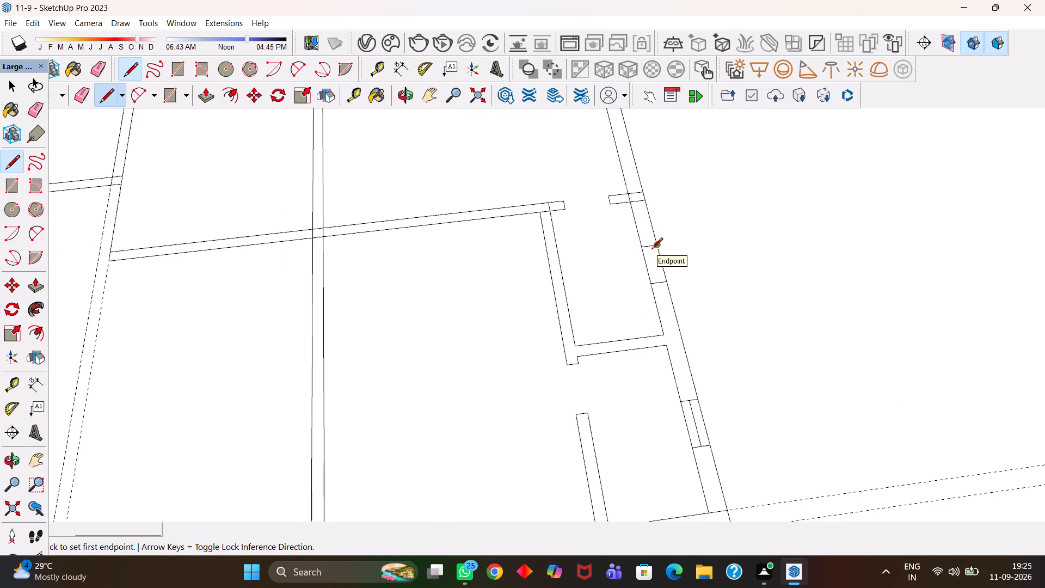
scroll(651, 250, "down", 3)
scroll(651, 249, "up", 4)
scroll(652, 248, "down", 1)
scroll(652, 248, "up", 1)
scroll(652, 248, "down", 1)
scroll(652, 248, "up", 1)
left_click(650, 247)
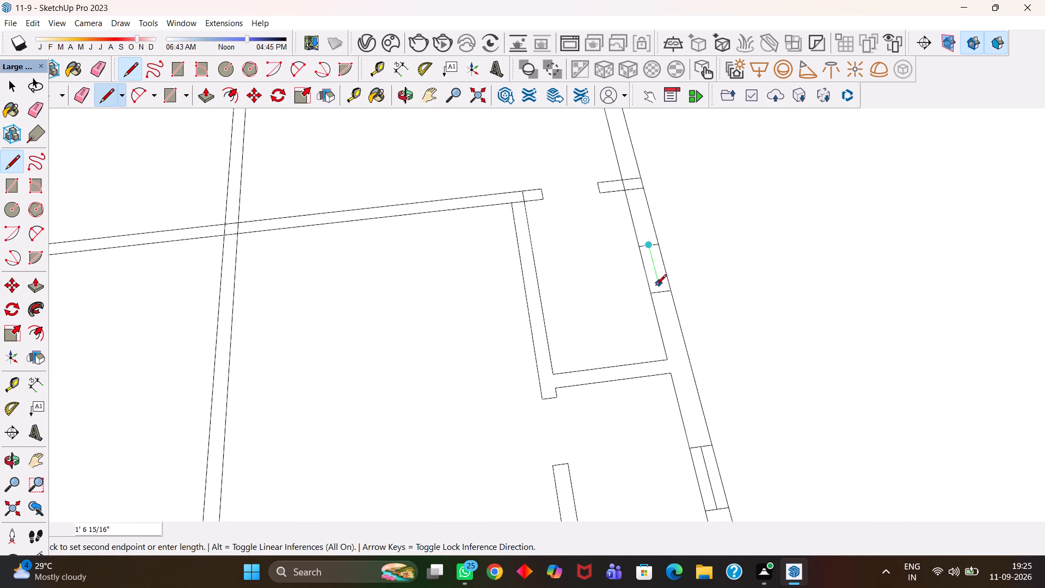
double_click(662, 295)
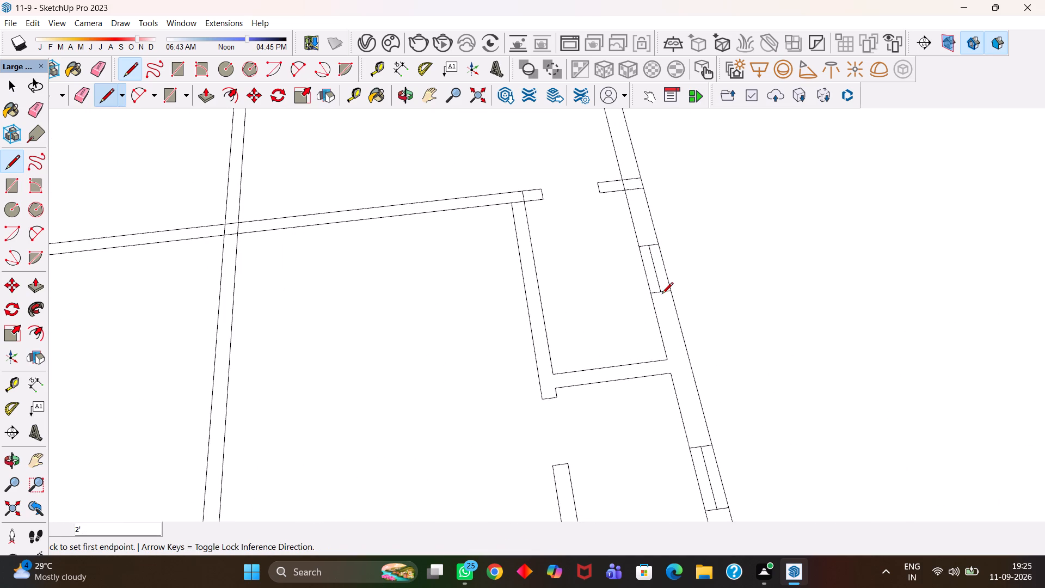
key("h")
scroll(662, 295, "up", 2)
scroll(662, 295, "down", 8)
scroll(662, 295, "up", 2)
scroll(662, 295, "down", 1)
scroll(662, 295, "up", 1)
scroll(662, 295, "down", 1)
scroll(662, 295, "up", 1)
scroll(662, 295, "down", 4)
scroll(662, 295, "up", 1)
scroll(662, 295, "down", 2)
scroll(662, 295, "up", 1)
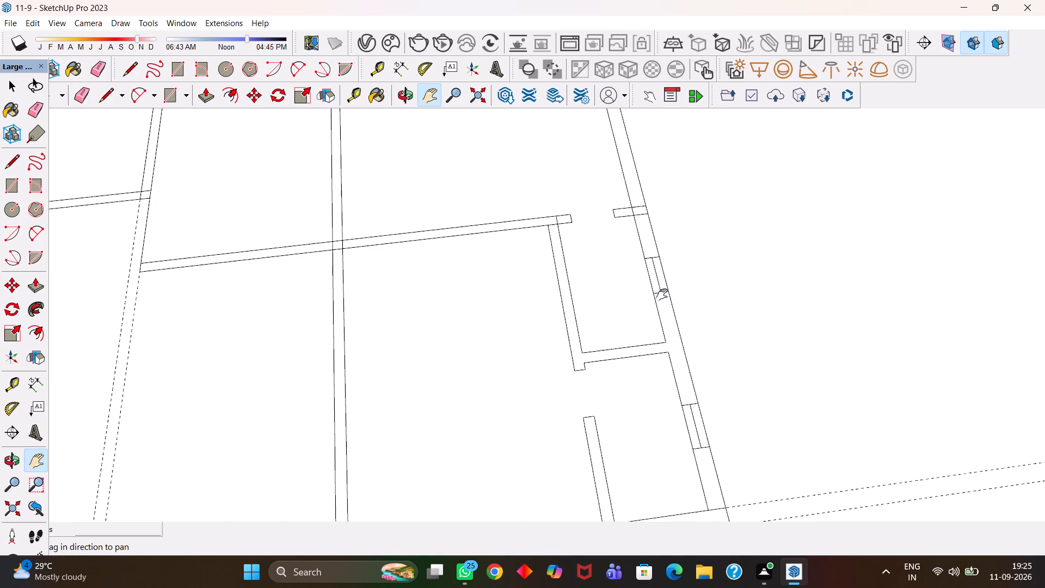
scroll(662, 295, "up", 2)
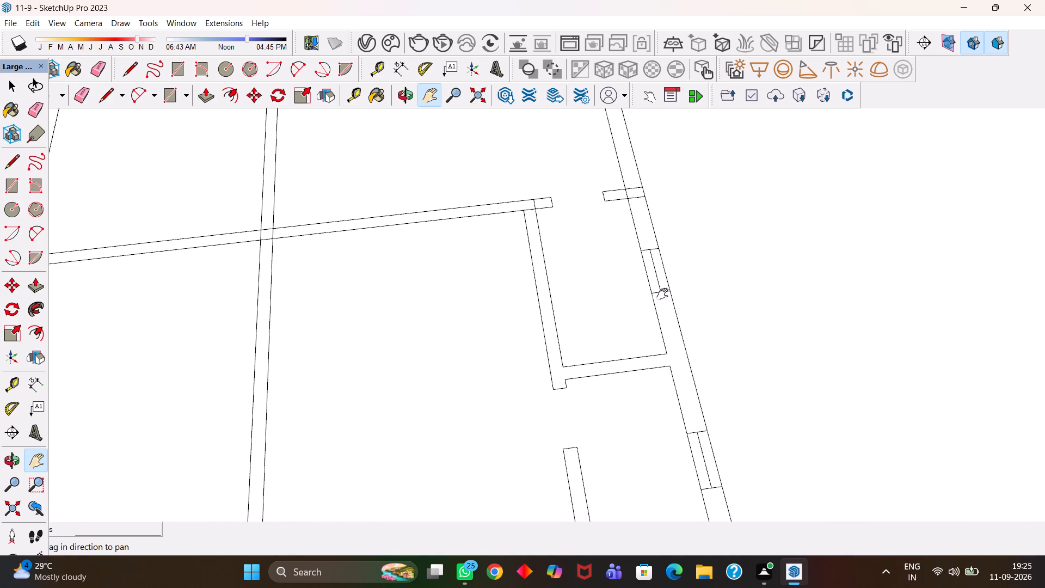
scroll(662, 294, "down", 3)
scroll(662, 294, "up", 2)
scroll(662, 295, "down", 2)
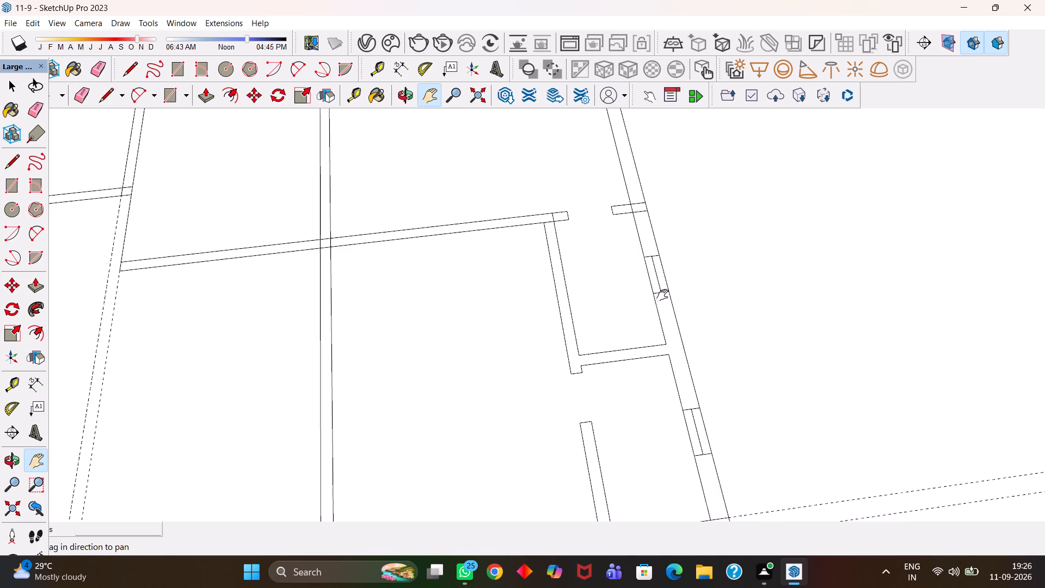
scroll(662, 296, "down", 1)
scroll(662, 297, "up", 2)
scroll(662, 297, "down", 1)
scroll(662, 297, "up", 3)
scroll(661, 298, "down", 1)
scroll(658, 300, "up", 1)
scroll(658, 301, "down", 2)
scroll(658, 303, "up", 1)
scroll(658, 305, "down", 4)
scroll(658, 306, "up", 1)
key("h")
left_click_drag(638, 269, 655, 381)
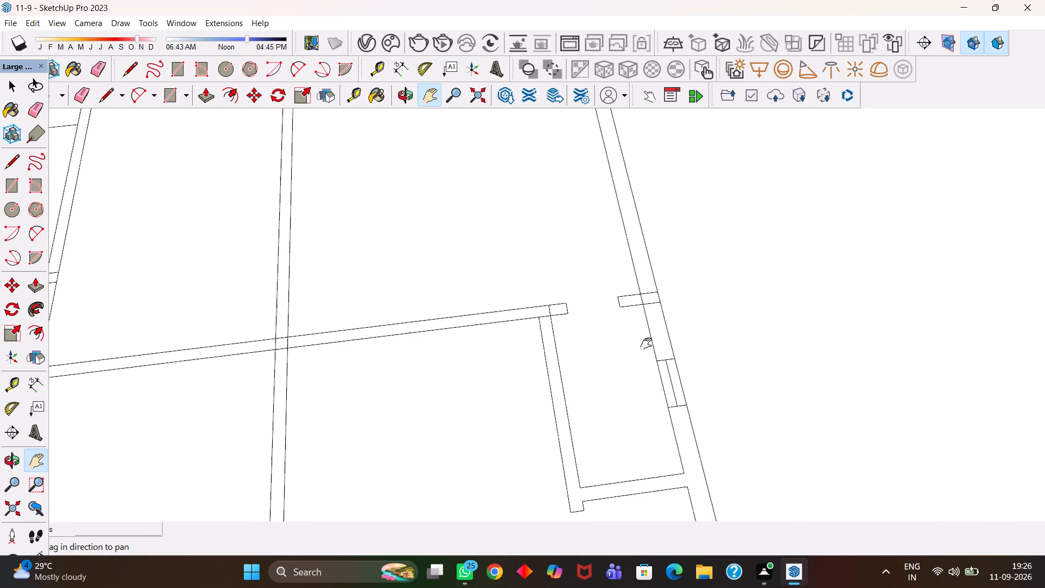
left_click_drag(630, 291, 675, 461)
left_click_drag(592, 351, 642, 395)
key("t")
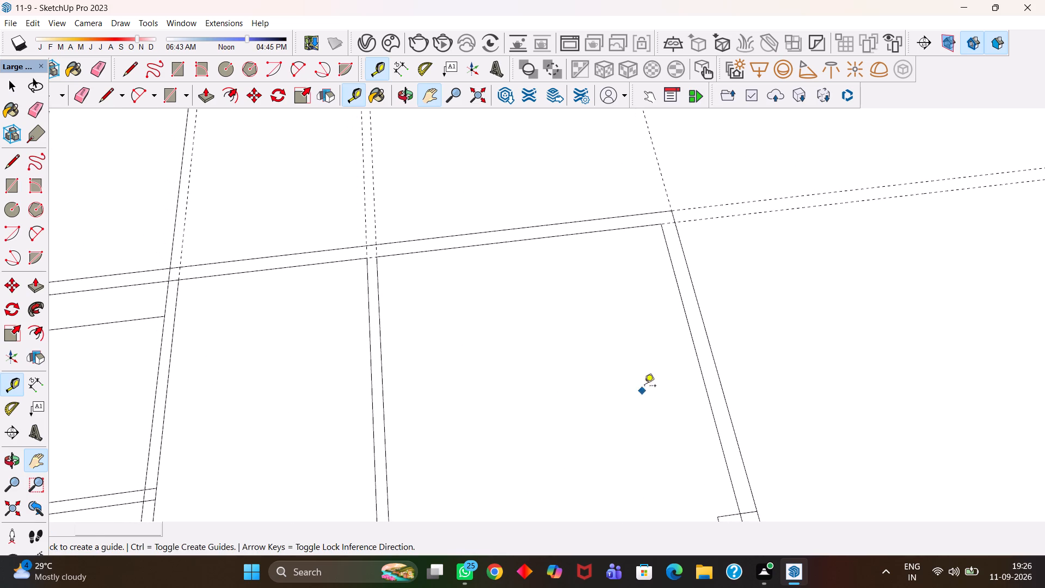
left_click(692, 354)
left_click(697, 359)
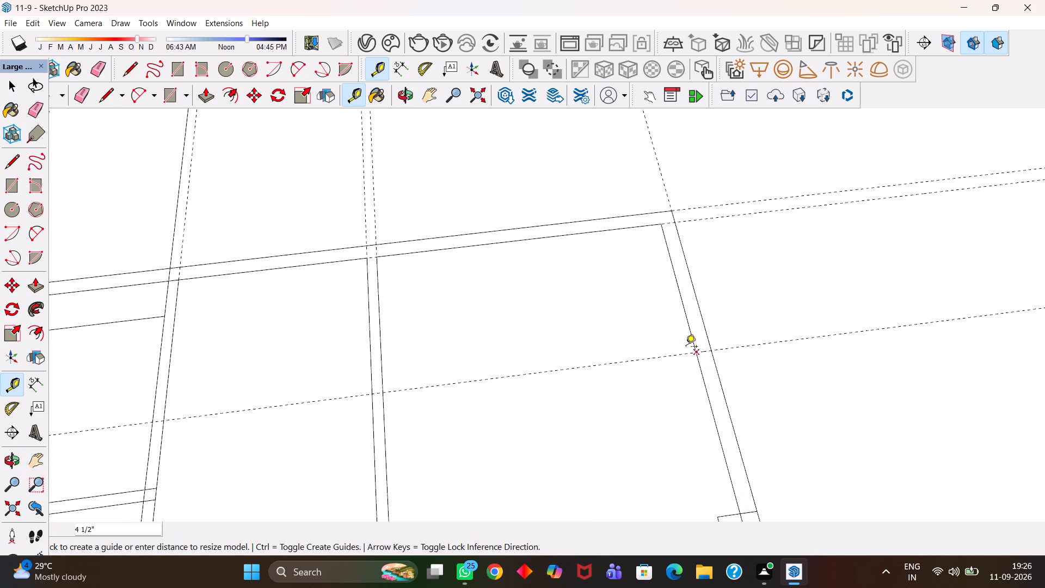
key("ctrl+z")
Place a guide 7' 6" from the inner face of the windowed outer wall, through the middle of the large corner room's end wall.
key("t")
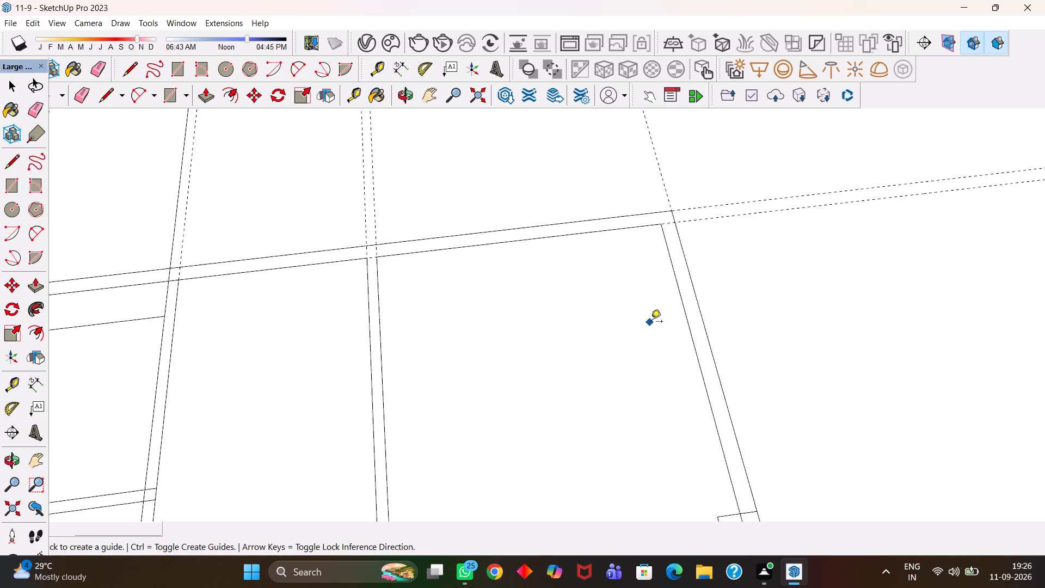
left_click(683, 313)
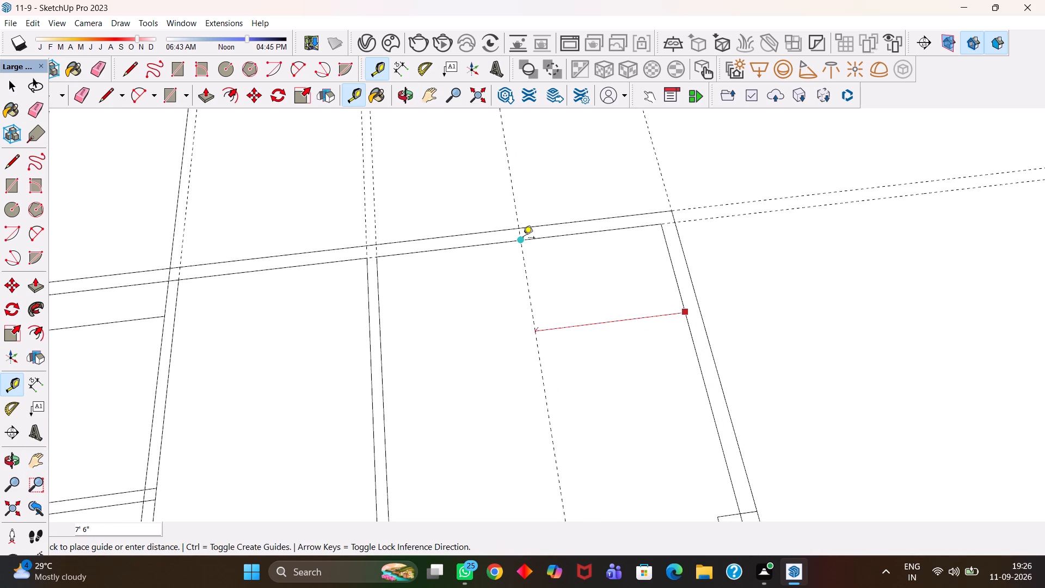
left_click(523, 238)
double_click(531, 298)
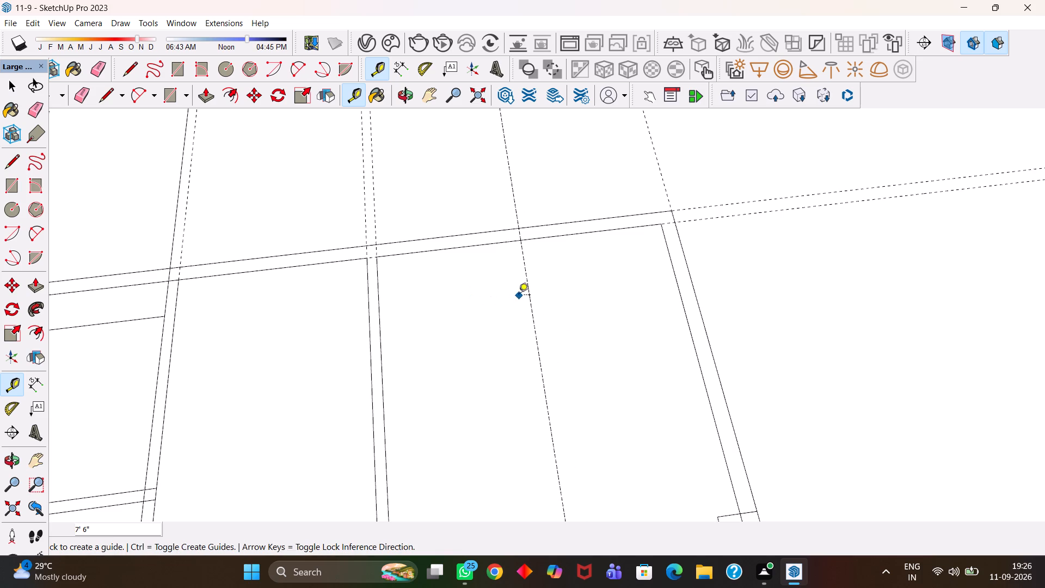
Add guides 2' to either side of the mid-wall guide at the corner room's end wall.
key("t")
left_click(538, 349)
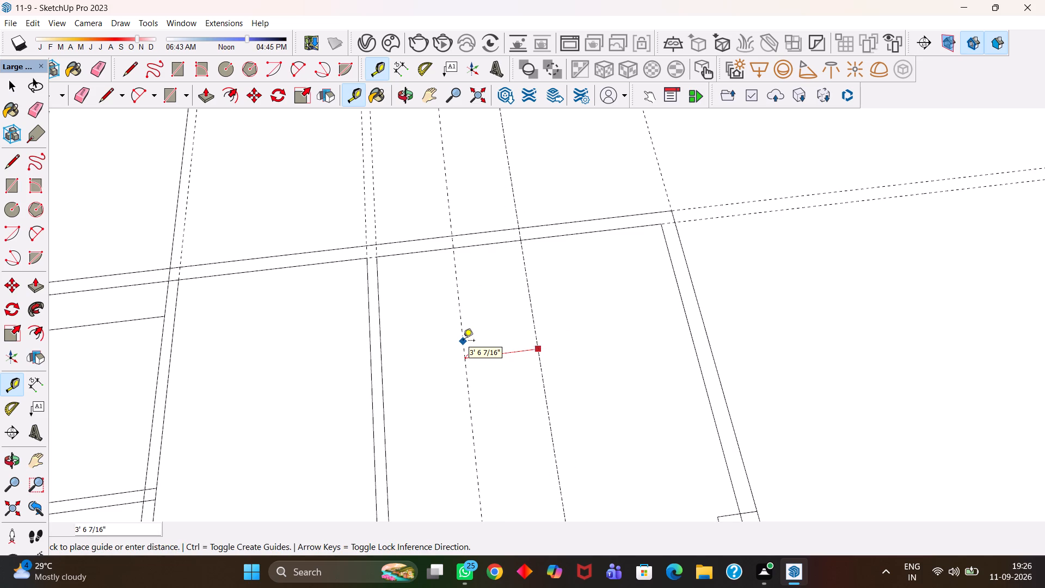
type("2'")
key("Return")
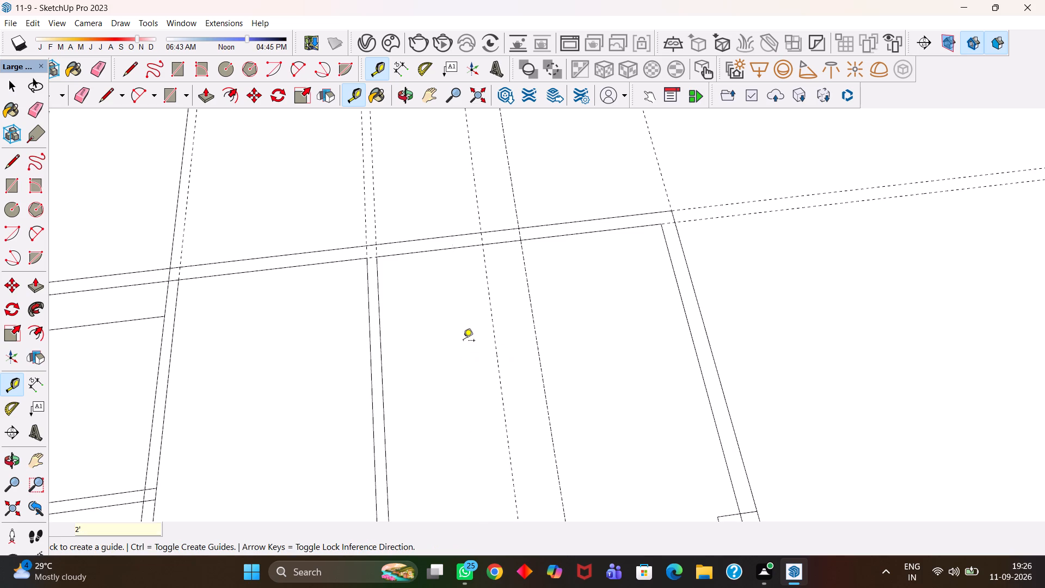
left_click(531, 310)
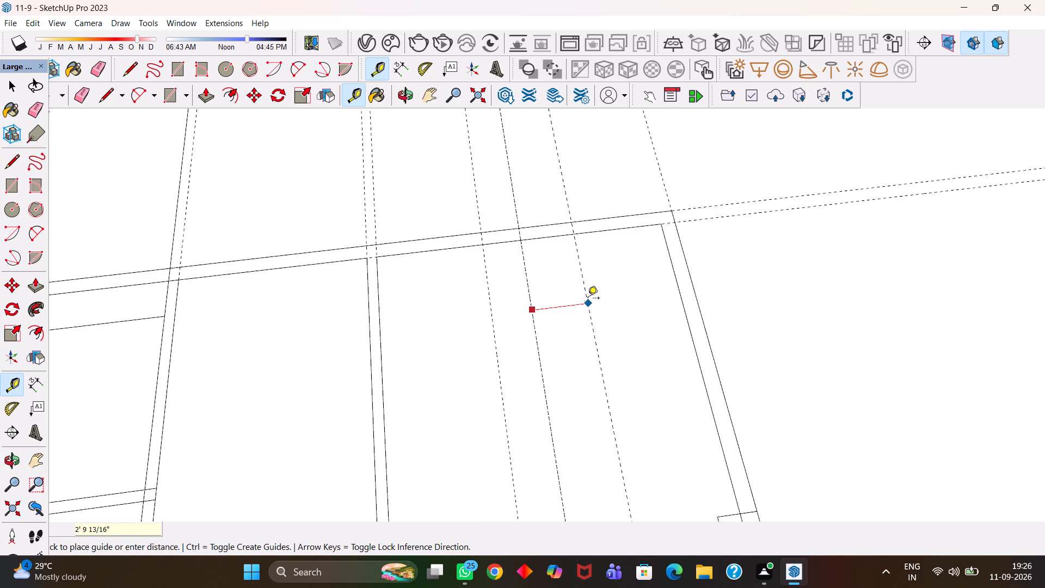
type("2'")
key("Return")
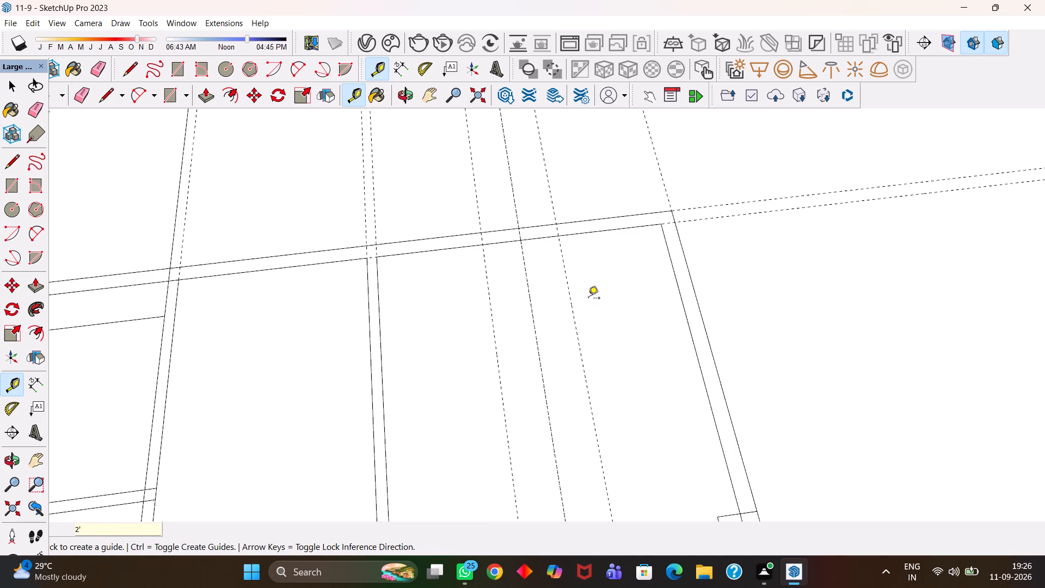
Draw a window rectangle across the corner room's end wall between the two outermost guides.
key("r")
scroll(521, 256, "down", 2)
scroll(521, 256, "up", 1)
scroll(519, 256, "down", 2)
scroll(510, 255, "up", 1)
left_click(489, 238)
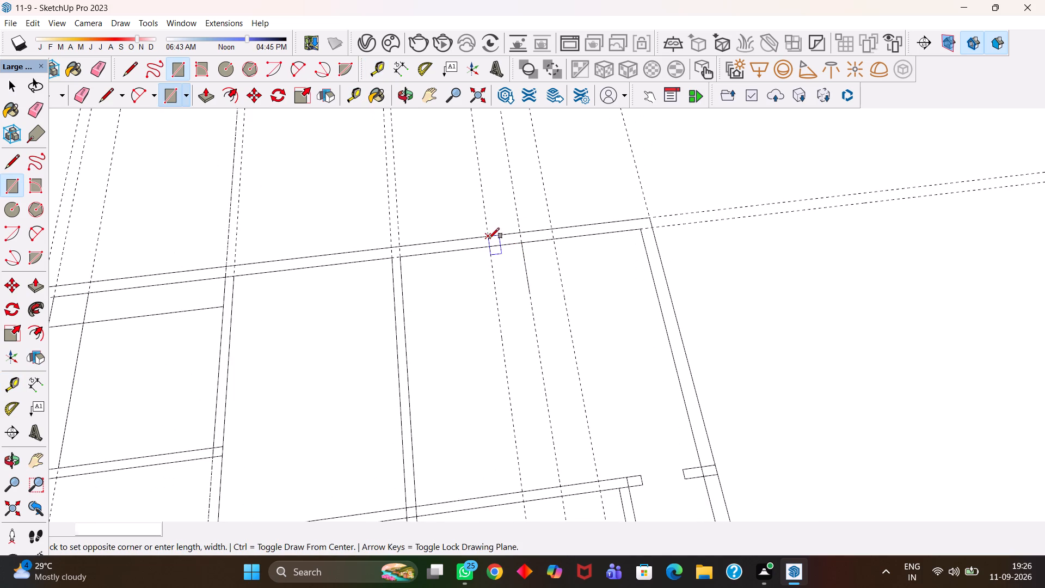
left_click(555, 239)
Erase the three construction guides crossing the corner room's new window.
key("e")
left_click_drag(570, 307, 542, 320)
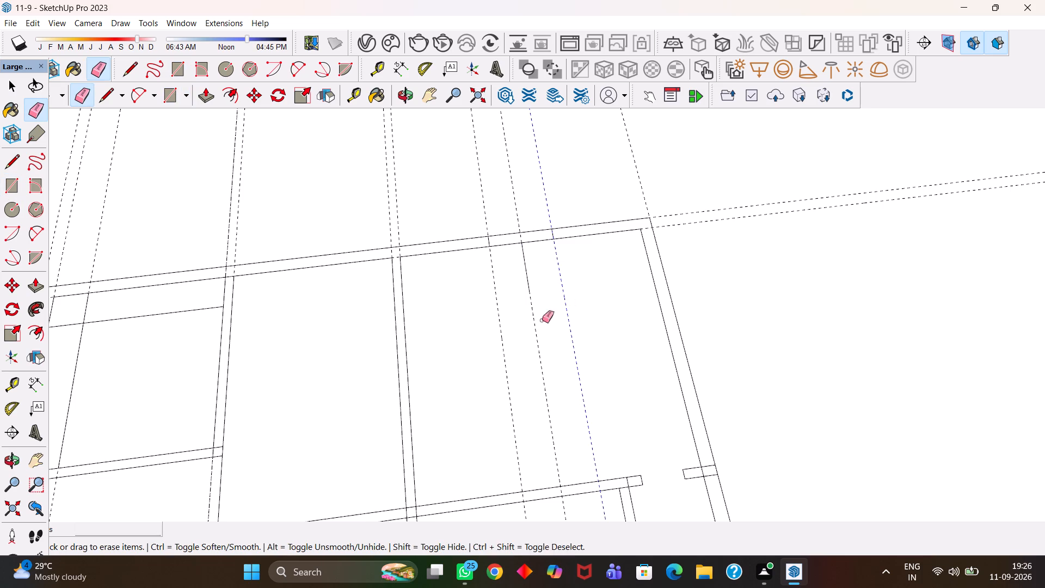
left_click_drag(542, 320, 466, 336)
Draw a line along the middle of the corner room's window, joining the midpoints of its two end edges.
scroll(557, 262, "up", 4)
key("l")
scroll(554, 248, "down", 1)
scroll(554, 241, "up", 1)
scroll(554, 240, "down", 2)
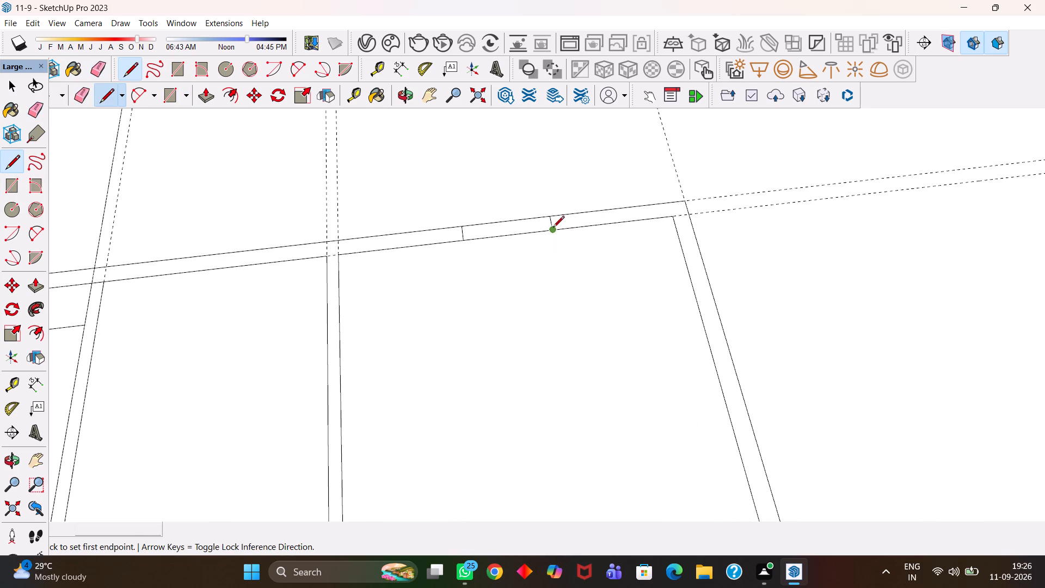
scroll(552, 225, "up", 6)
left_click(552, 222)
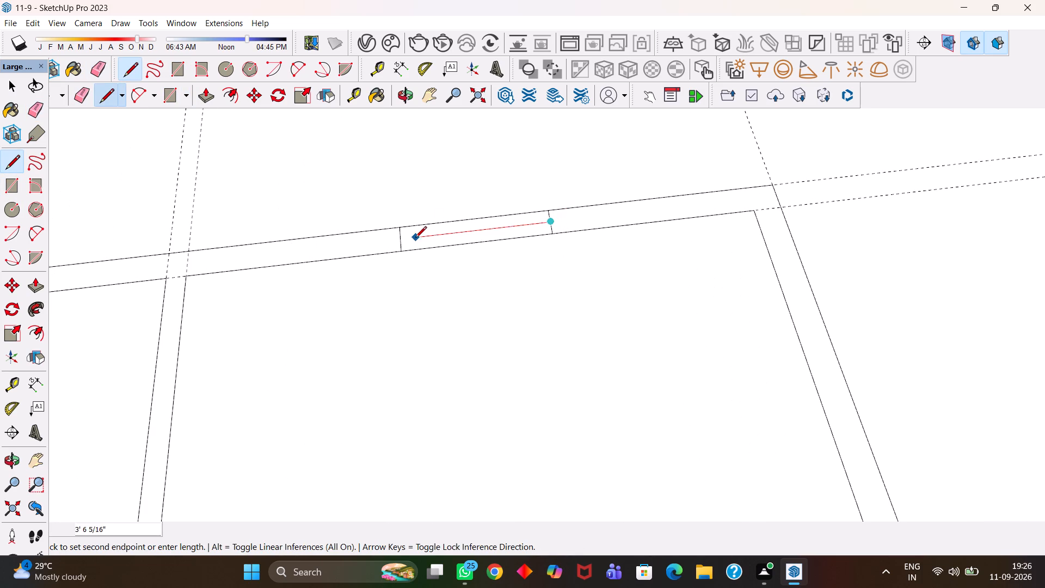
left_click(399, 238)
Place a guide 4' 9" from the partition shared with the corner room, through the middle of the neighbouring room's outer wall.
scroll(427, 249, "down", 1)
scroll(427, 249, "up", 3)
key("h")
scroll(428, 250, "down", 5)
scroll(447, 261, "up", 2)
scroll(448, 263, "down", 1)
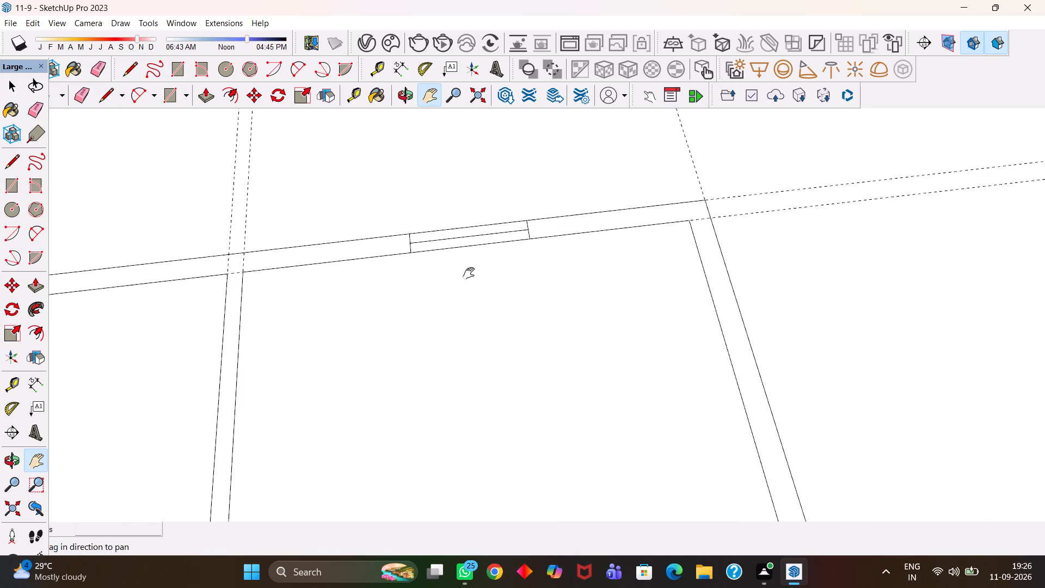
scroll(472, 272, "up", 2)
scroll(473, 272, "down", 4)
scroll(482, 274, "up", 2)
scroll(482, 274, "down", 4)
scroll(488, 294, "up", 1)
scroll(488, 295, "down", 1)
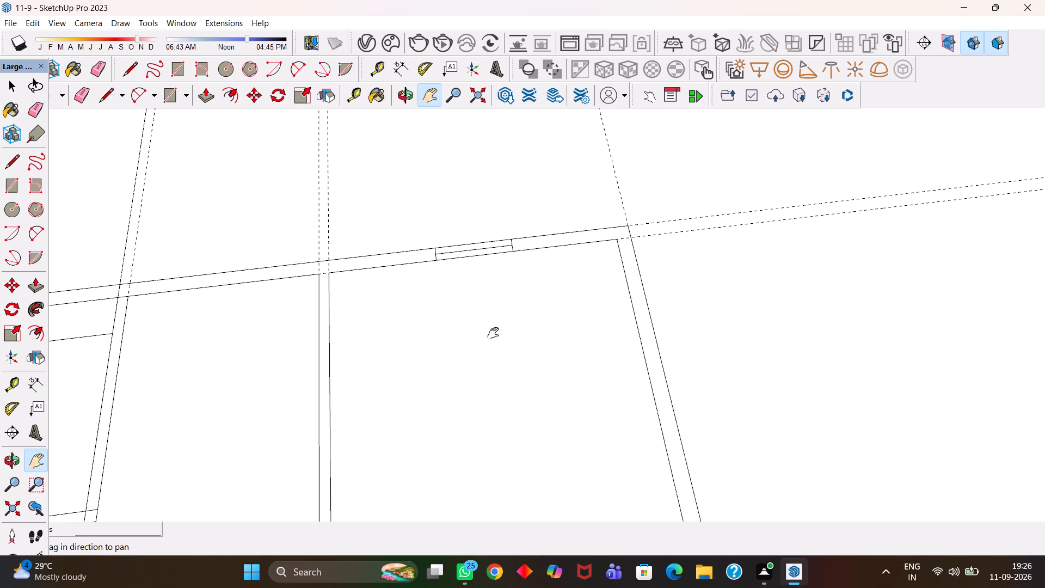
scroll(484, 334, "up", 2)
scroll(484, 334, "down", 3)
scroll(483, 335, "up", 2)
left_click_drag(482, 373, 564, 252)
scroll(564, 271, "down", 3)
scroll(564, 272, "up", 1)
scroll(564, 272, "down", 1)
middle_click_drag(568, 279, 567, 313)
middle_click(566, 313)
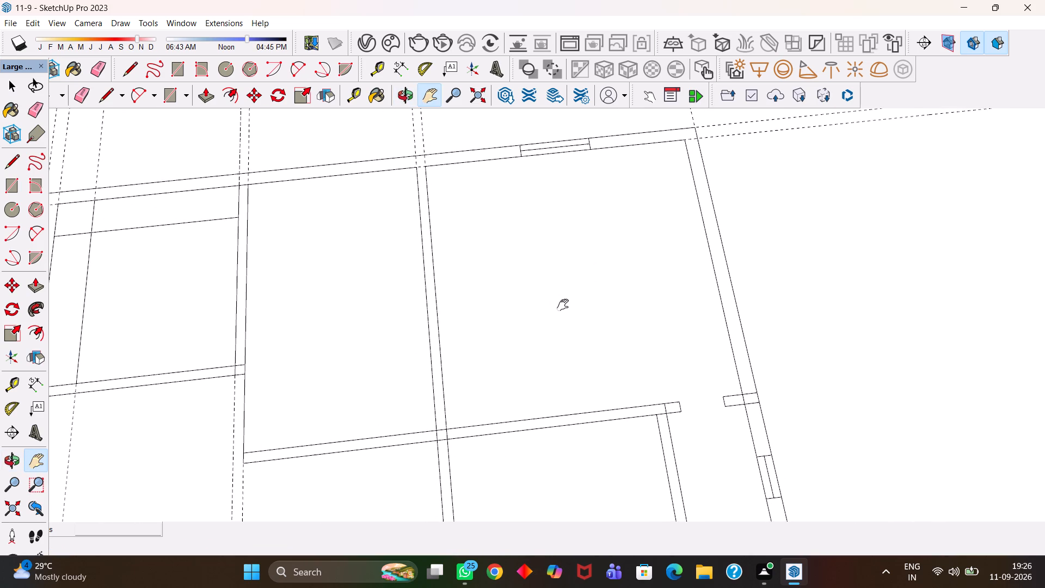
left_click_drag(421, 260, 628, 291)
left_click_drag(567, 278, 609, 329)
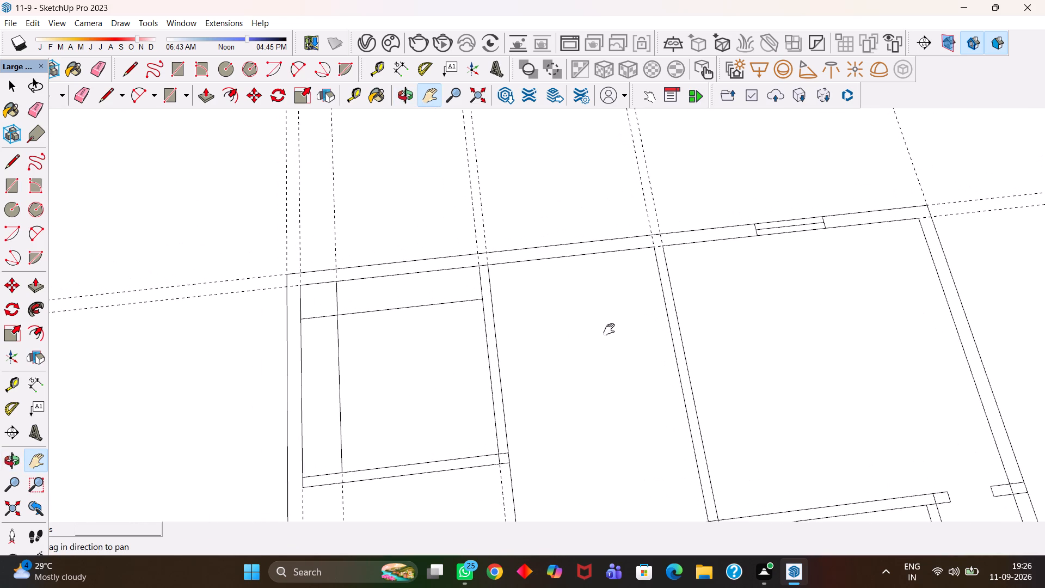
key("t")
left_click(672, 340)
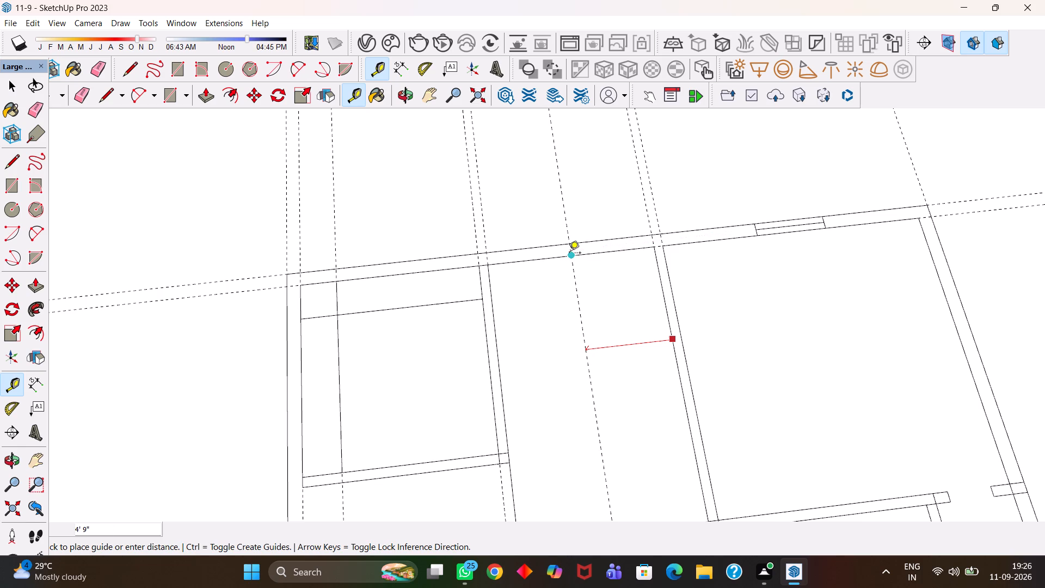
left_click(570, 255)
double_click(578, 292)
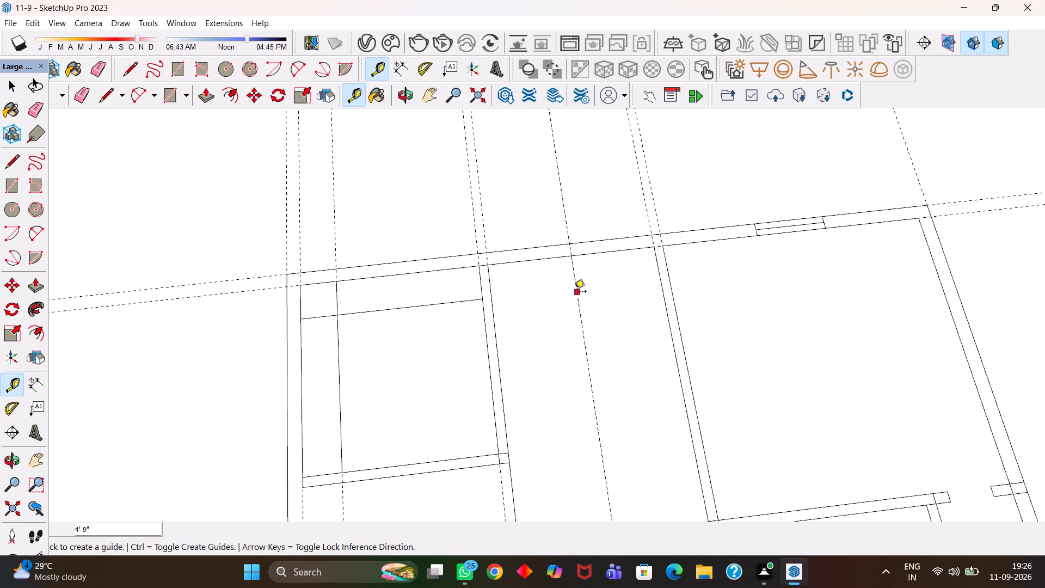
Add a guide 1'5" from the neighbouring room's mid-wall guide, on the side away from the corner room.
key("t")
left_click(588, 350)
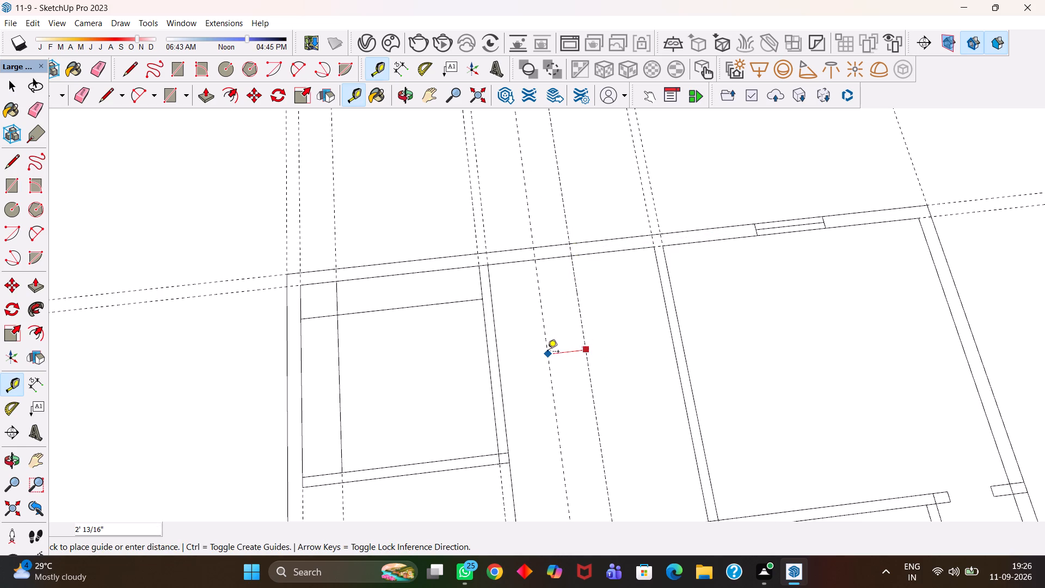
type("1'5\"")
key("Return")
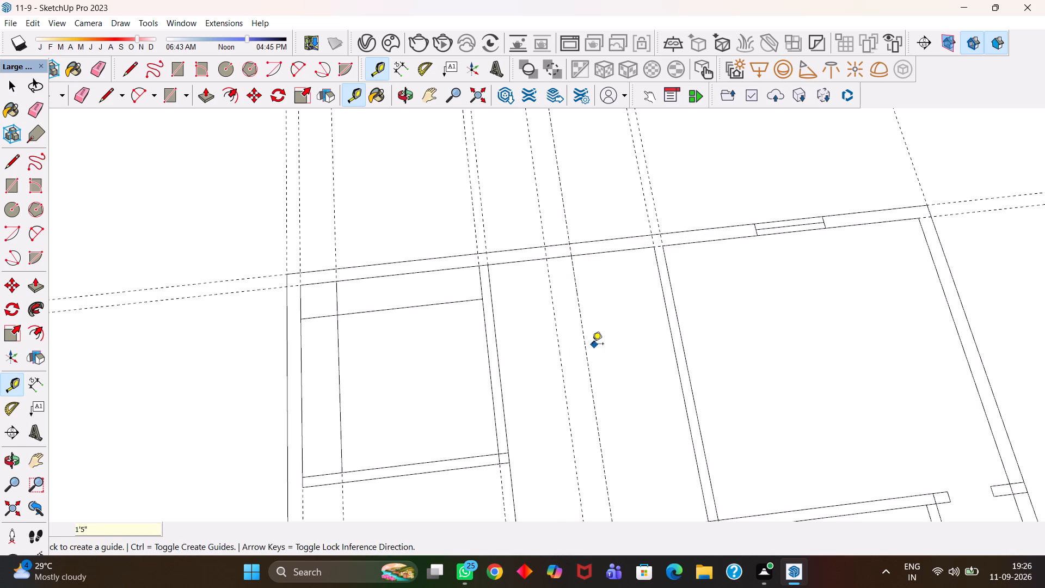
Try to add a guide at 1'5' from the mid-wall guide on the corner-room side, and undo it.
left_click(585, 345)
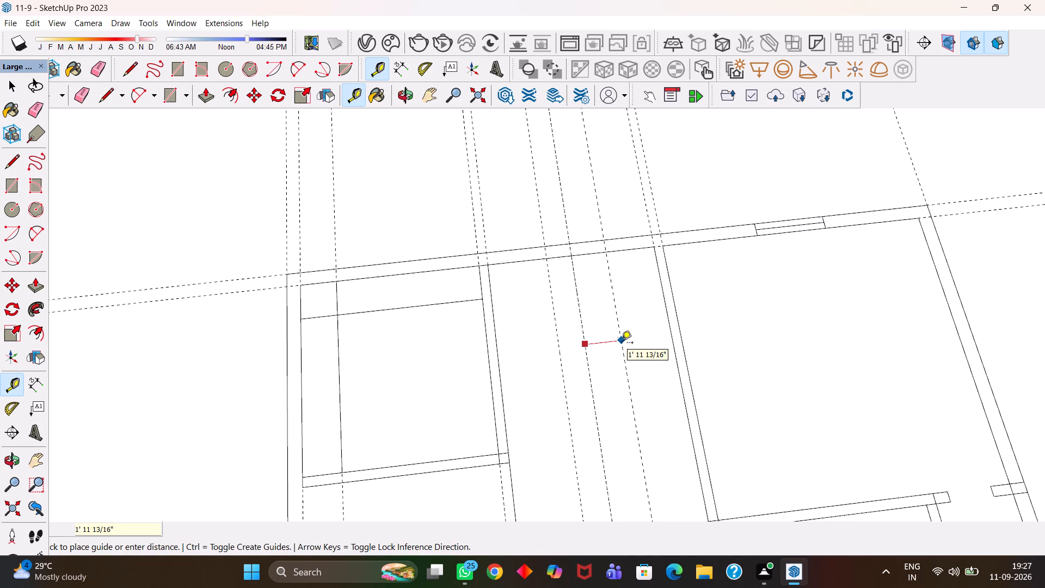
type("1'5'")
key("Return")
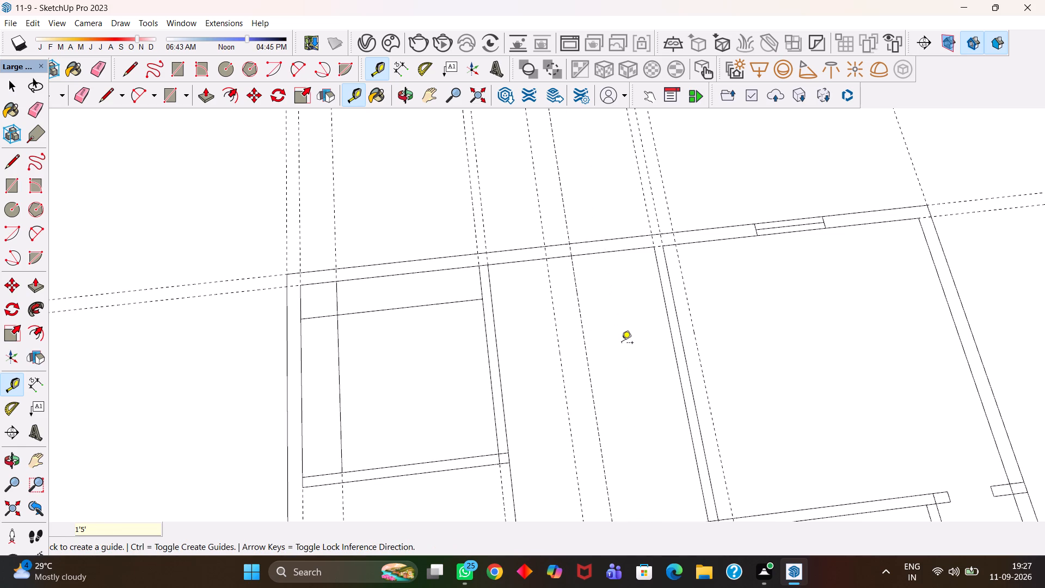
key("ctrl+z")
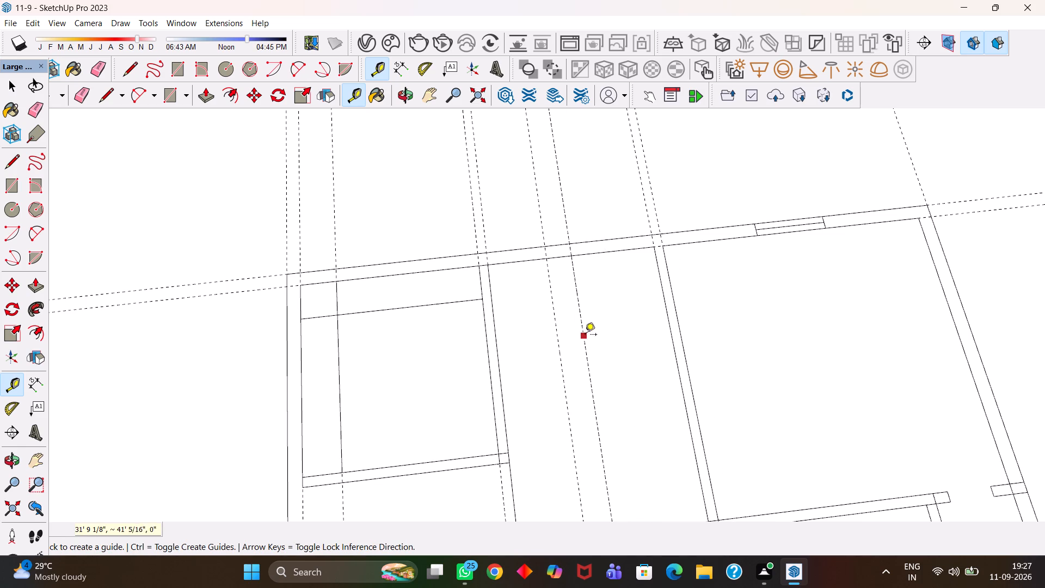
Add a guide at 1'5' from the neighbouring room's mid-wall guide, on the side toward the corner room.
left_click(585, 335)
type("1'5'")
key("Return")
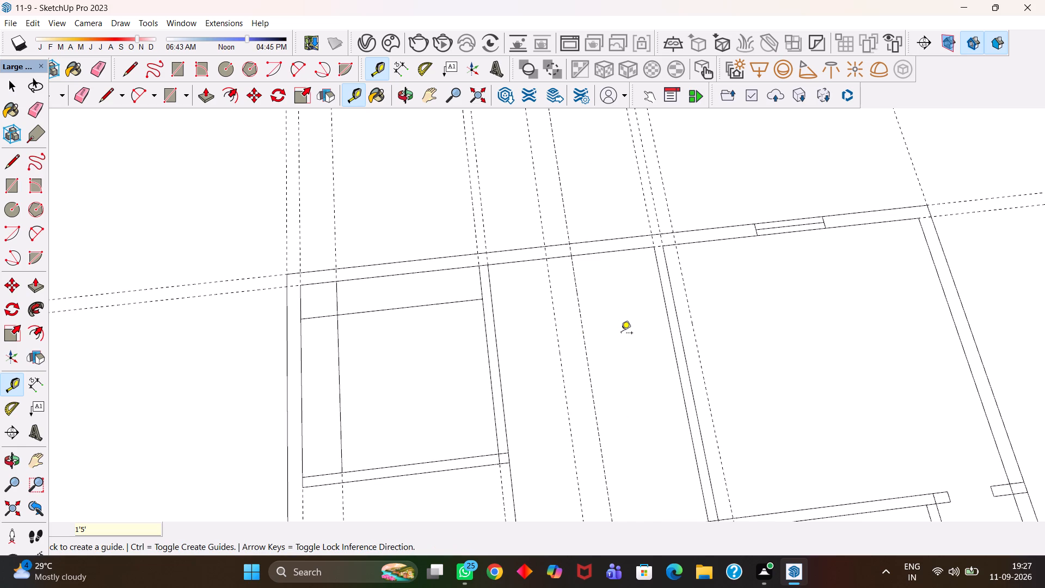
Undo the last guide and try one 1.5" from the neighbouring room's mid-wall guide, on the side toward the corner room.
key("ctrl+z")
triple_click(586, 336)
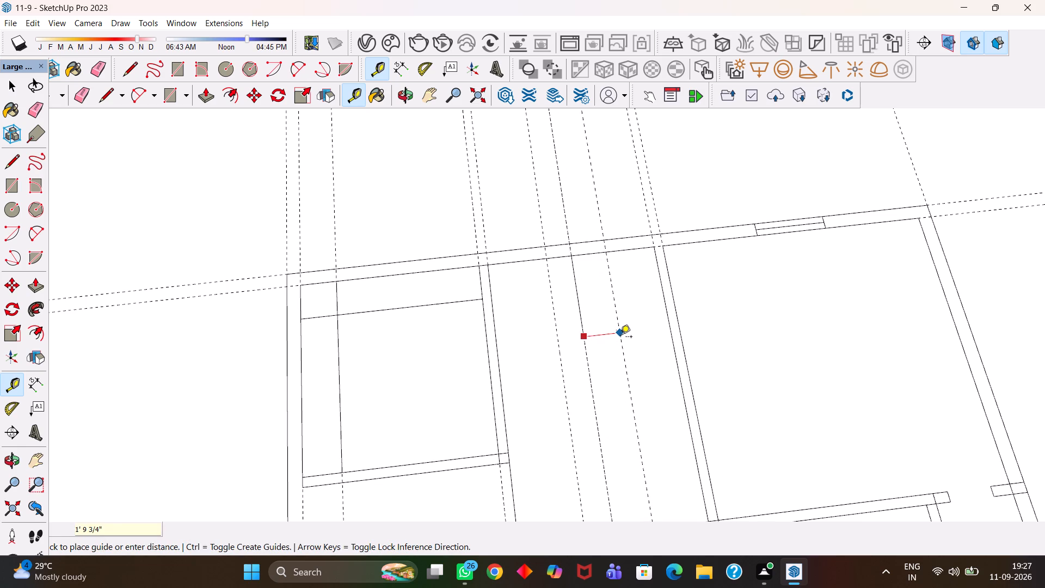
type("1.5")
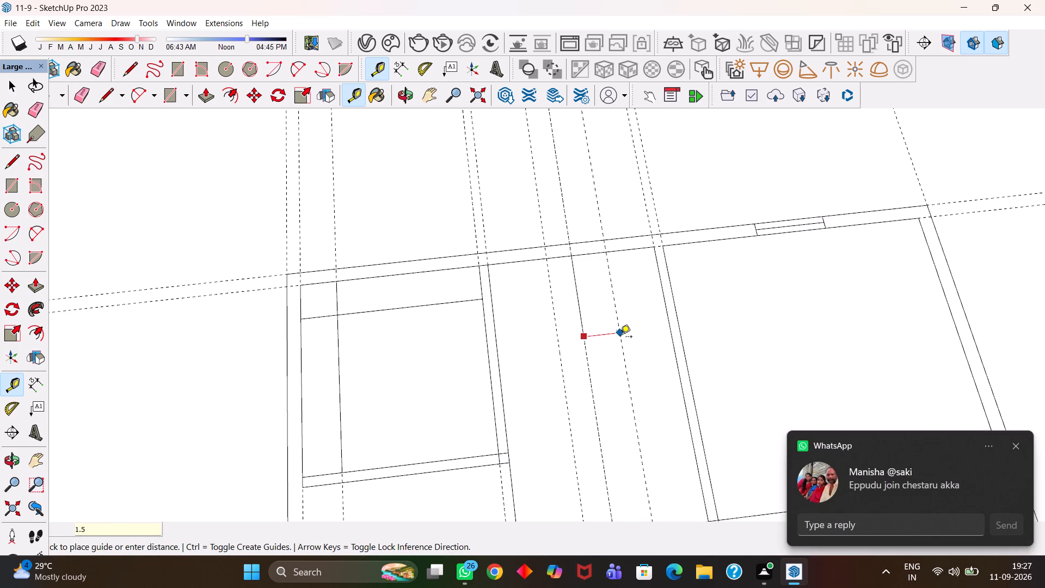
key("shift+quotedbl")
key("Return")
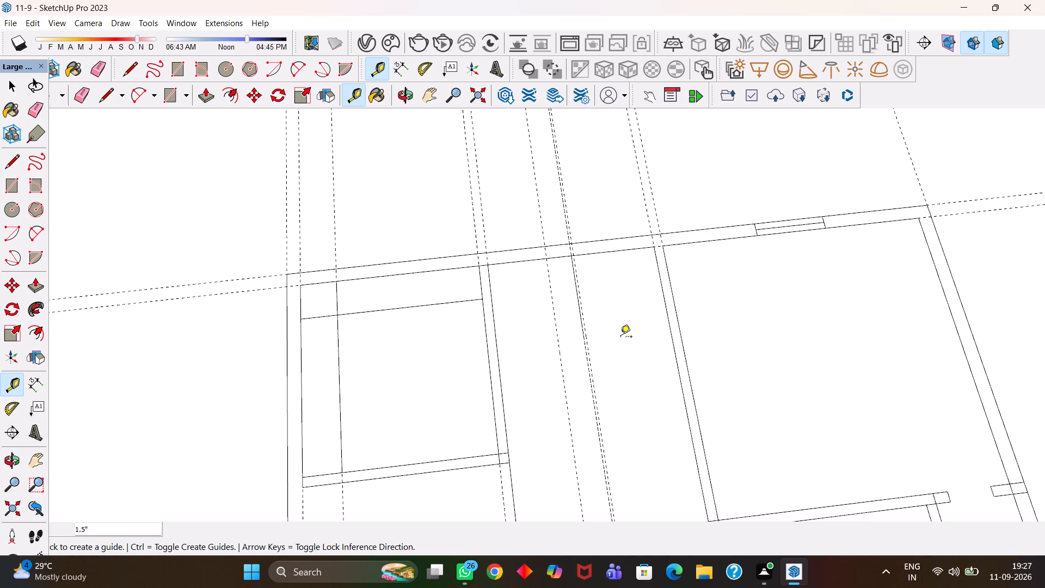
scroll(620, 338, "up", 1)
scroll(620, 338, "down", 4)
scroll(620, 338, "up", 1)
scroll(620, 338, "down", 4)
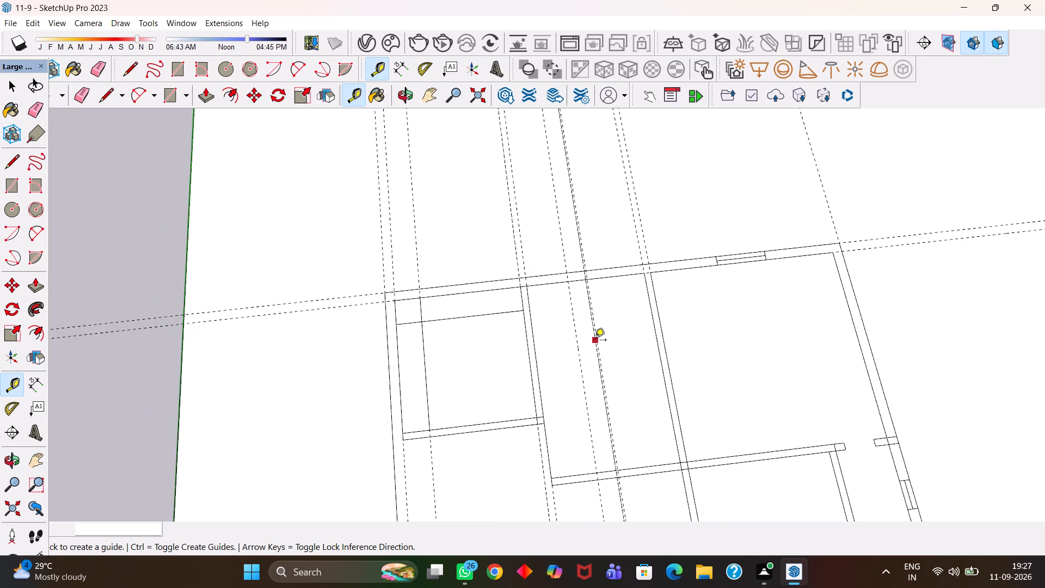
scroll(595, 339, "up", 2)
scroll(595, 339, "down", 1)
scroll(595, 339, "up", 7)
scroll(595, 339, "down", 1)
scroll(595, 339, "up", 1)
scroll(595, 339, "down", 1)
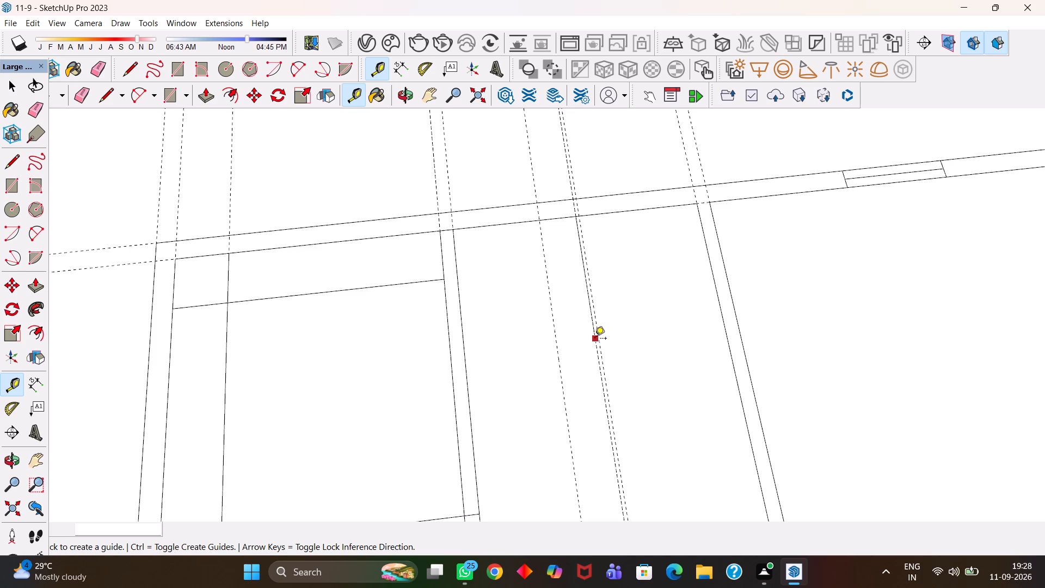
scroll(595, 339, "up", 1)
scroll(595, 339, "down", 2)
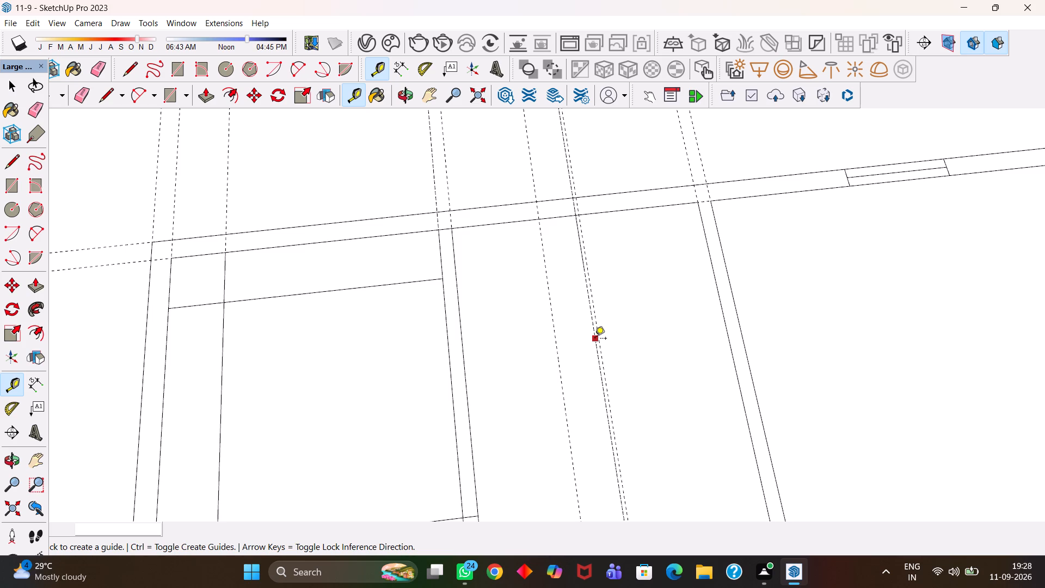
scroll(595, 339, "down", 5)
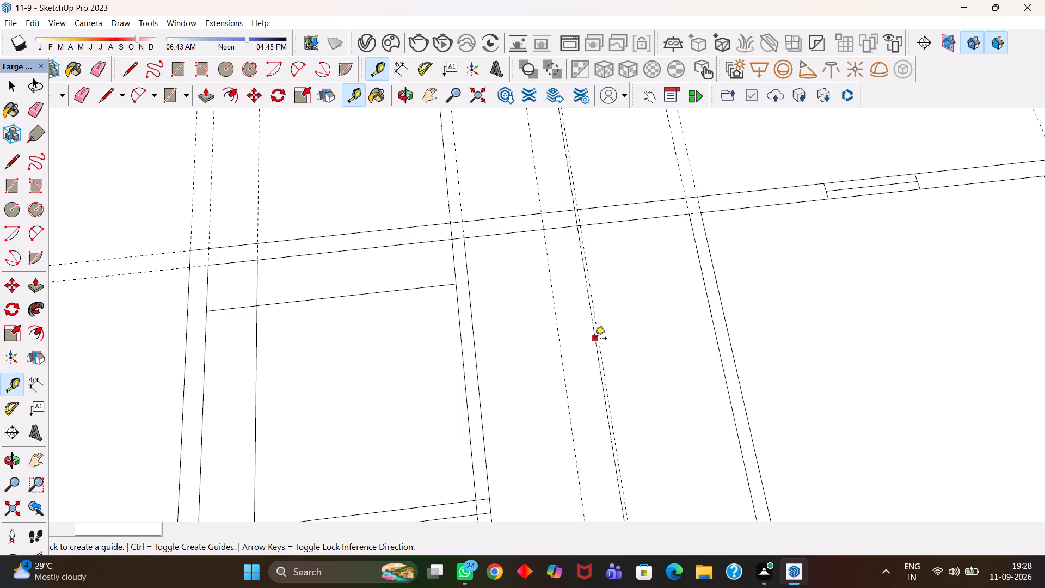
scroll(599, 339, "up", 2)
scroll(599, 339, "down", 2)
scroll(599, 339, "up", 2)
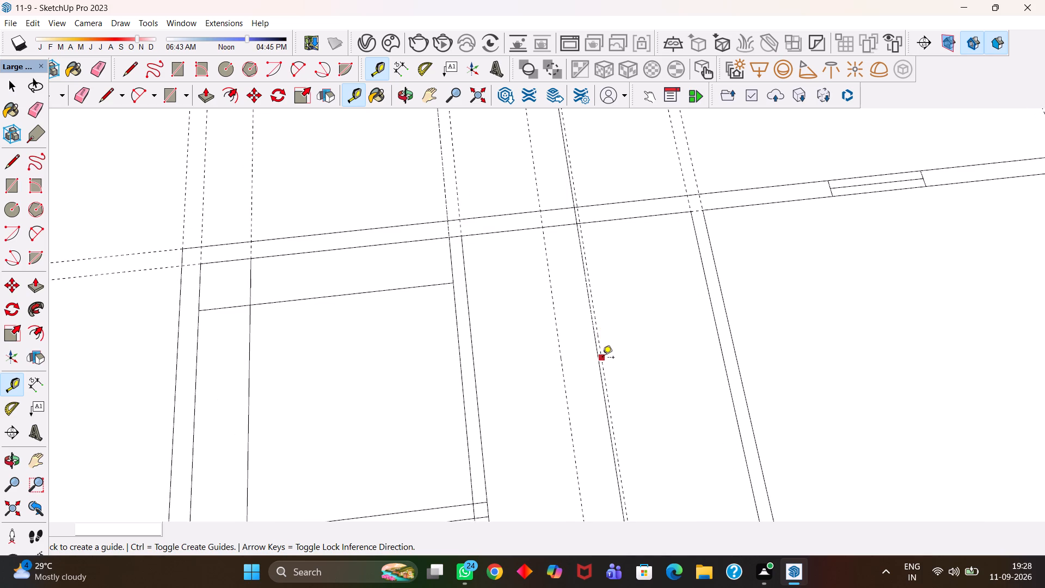
Undo the 1.5" guide and add one 15" from the neighbouring room's mid-wall guide, on the side toward the corner room.
left_click(603, 359)
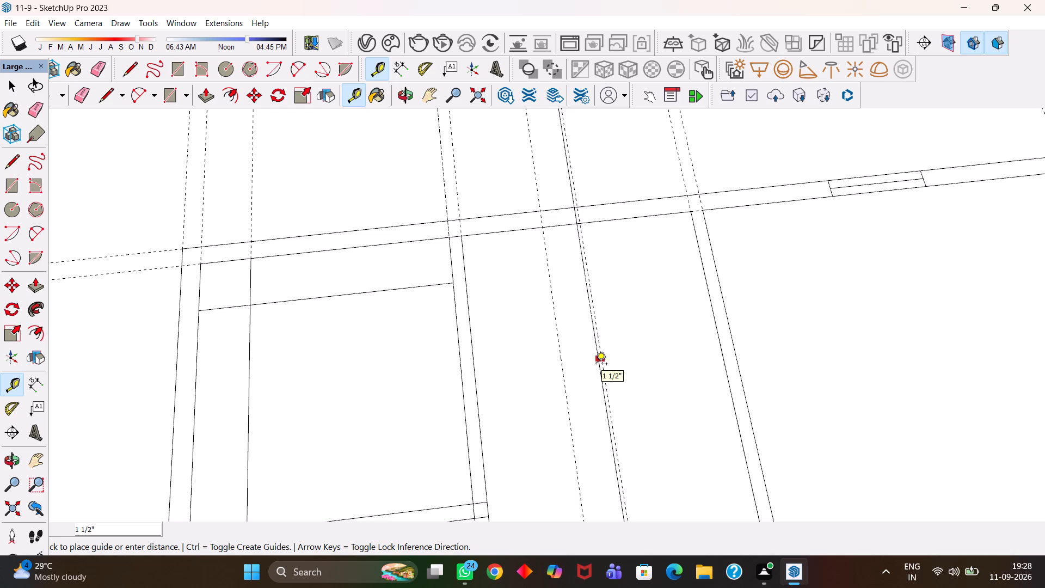
key("ctrl+z")
left_click(601, 371)
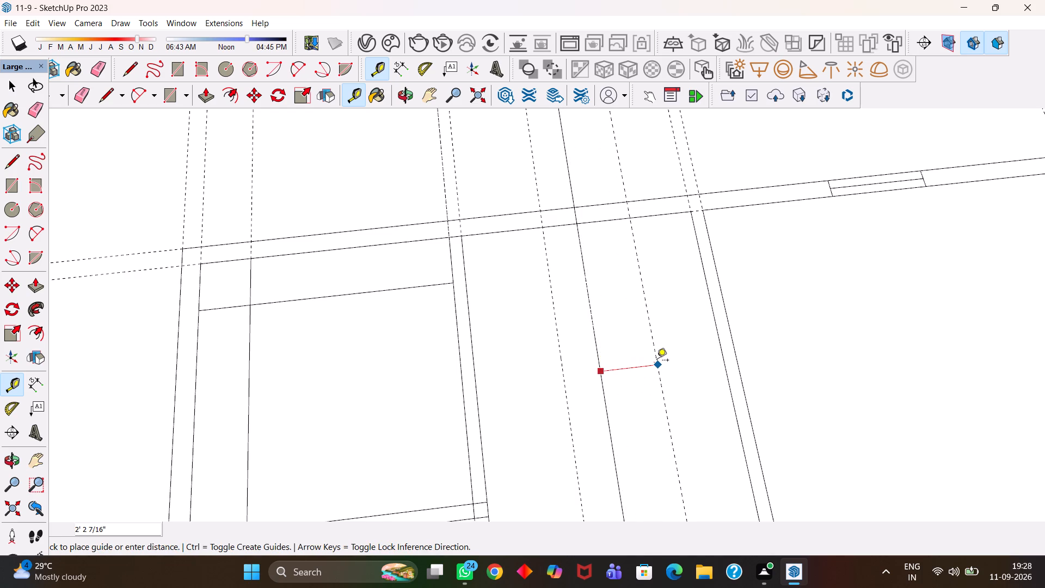
type("15\"")
key("Return")
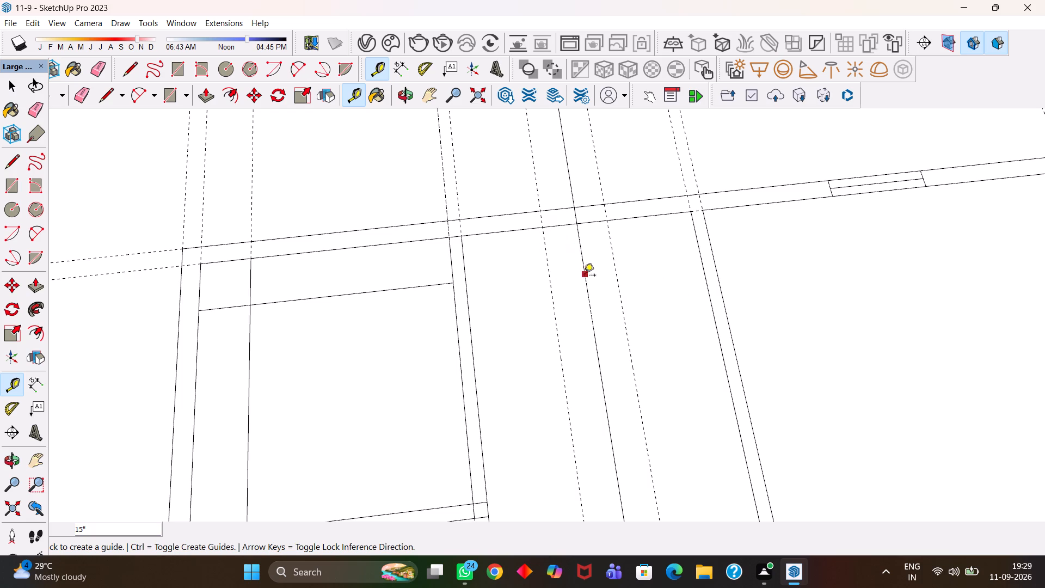
Draw a window rectangle about 3'6" by 9" across the neighbouring room's outer wall, starting at the guide farther from the corner room.
double_click(590, 304)
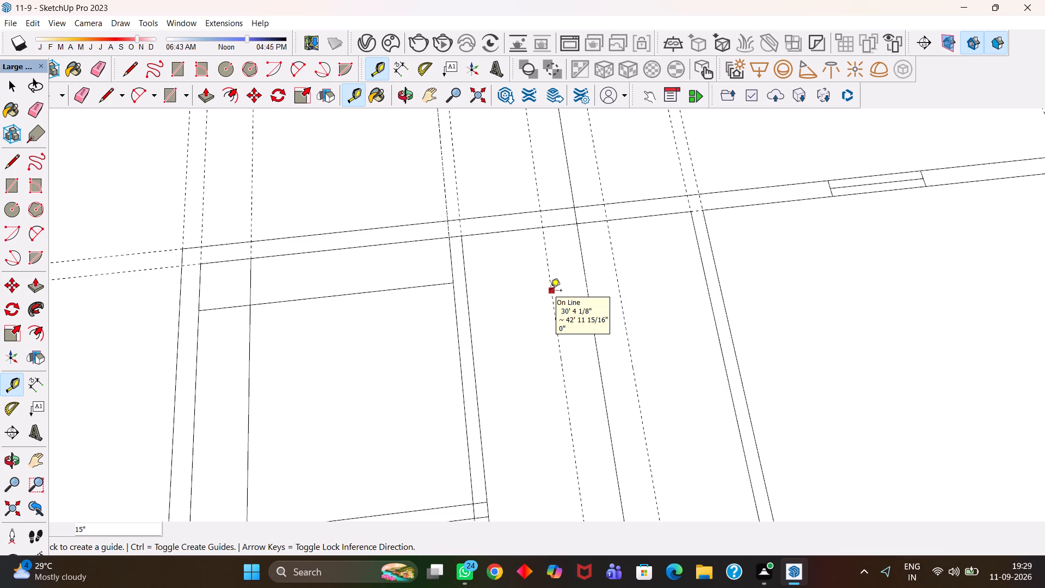
left_click(468, 266)
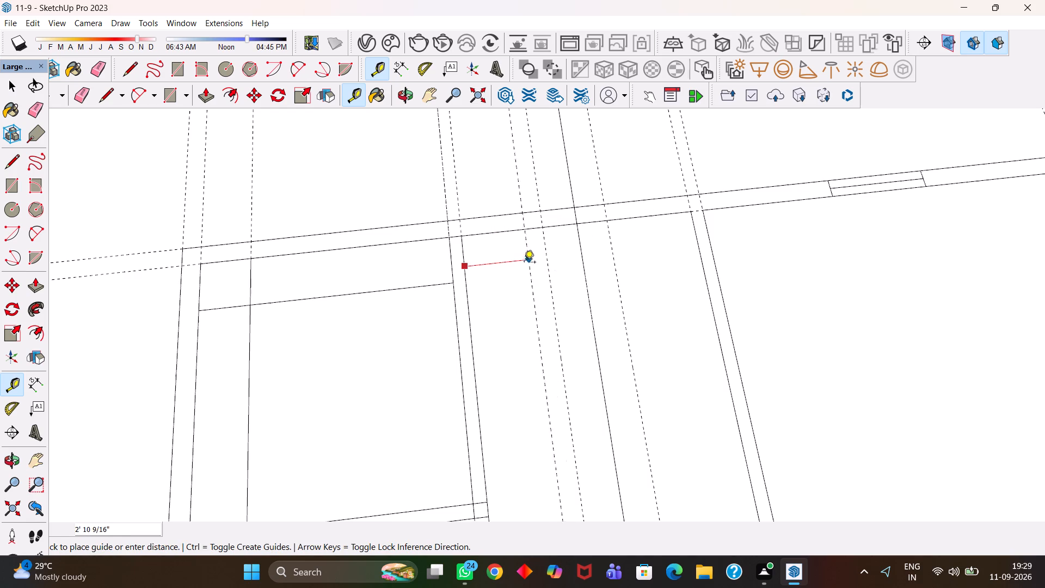
key("r")
left_click(540, 229)
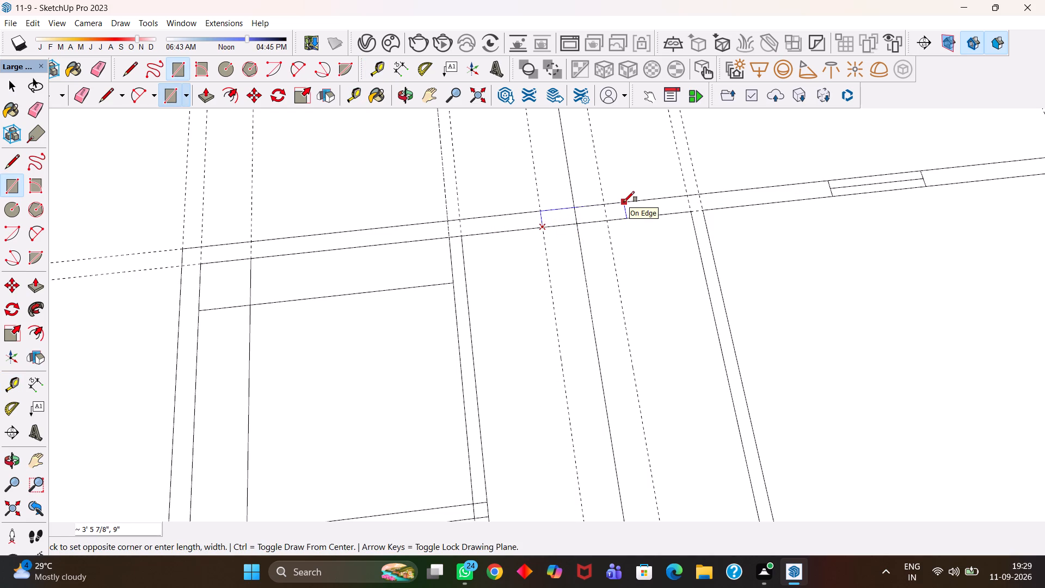
left_click(624, 202)
Erase the mid-wall guide and the guides on either side of it in the neighbouring room.
key("e")
left_click_drag(631, 285, 540, 328)
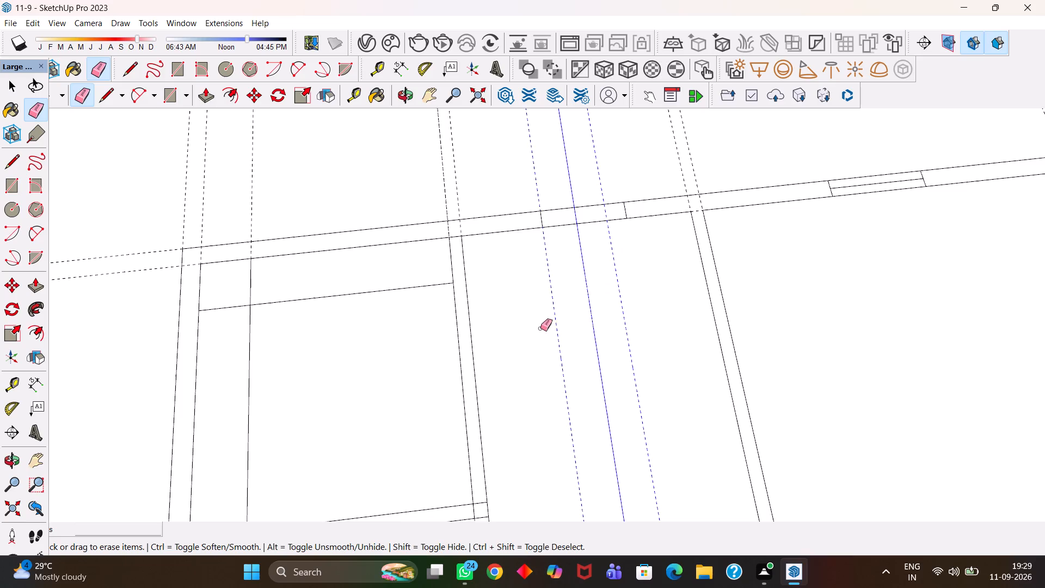
left_click_drag(540, 328, 538, 332)
Draw a line across the outer wall, continuing the partition face on the side of the small room at the wall's other end.
scroll(585, 255, "down", 3)
scroll(582, 257, "up", 1)
scroll(582, 258, "down", 2)
scroll(582, 258, "up", 1)
scroll(582, 258, "down", 11)
key("h")
left_click_drag(538, 272, 561, 253)
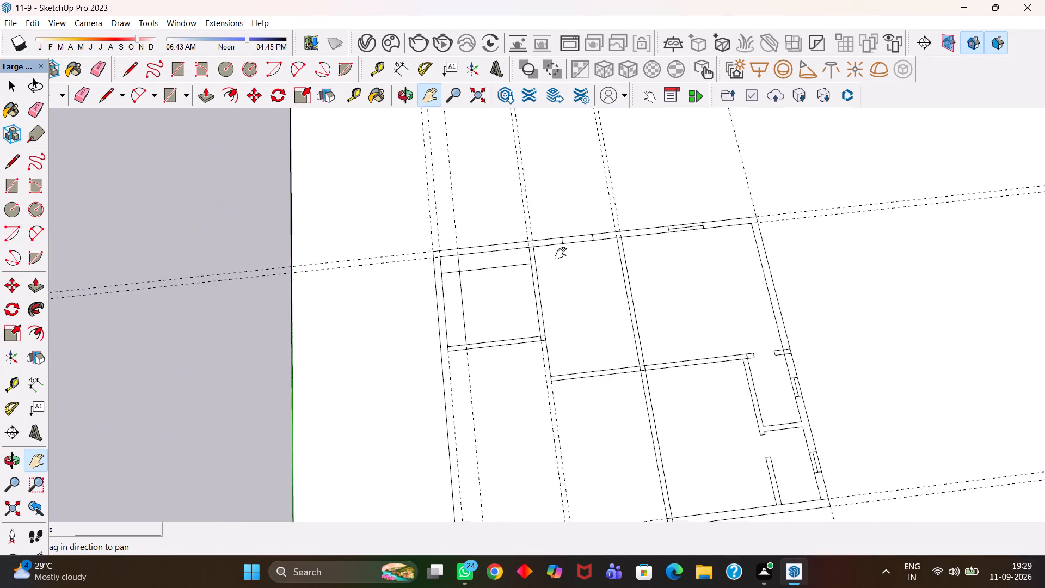
left_click_drag(561, 253, 588, 235)
scroll(628, 209, "down", 2)
scroll(628, 209, "up", 4)
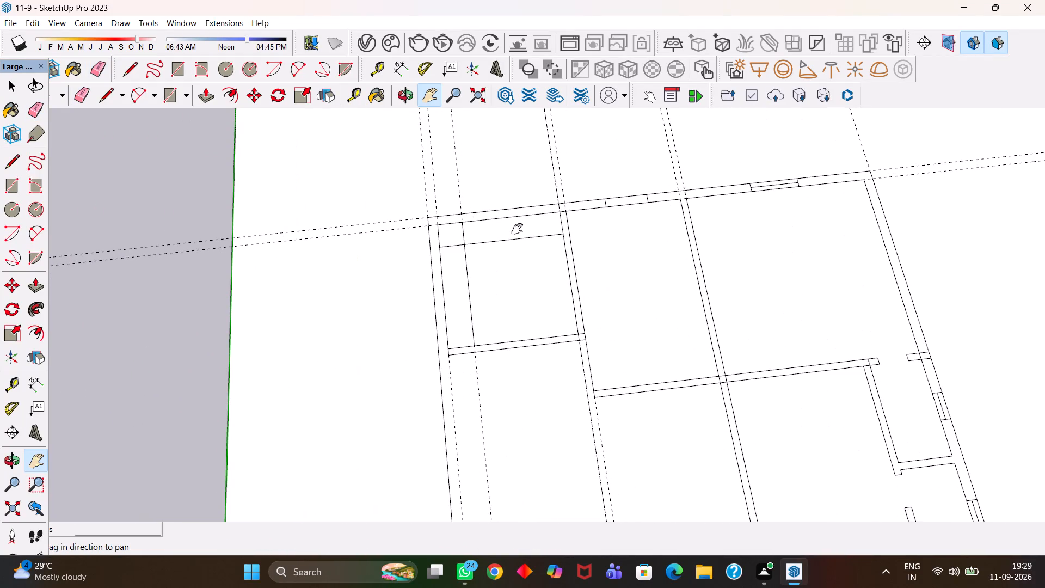
scroll(517, 229, "down", 1)
key("t")
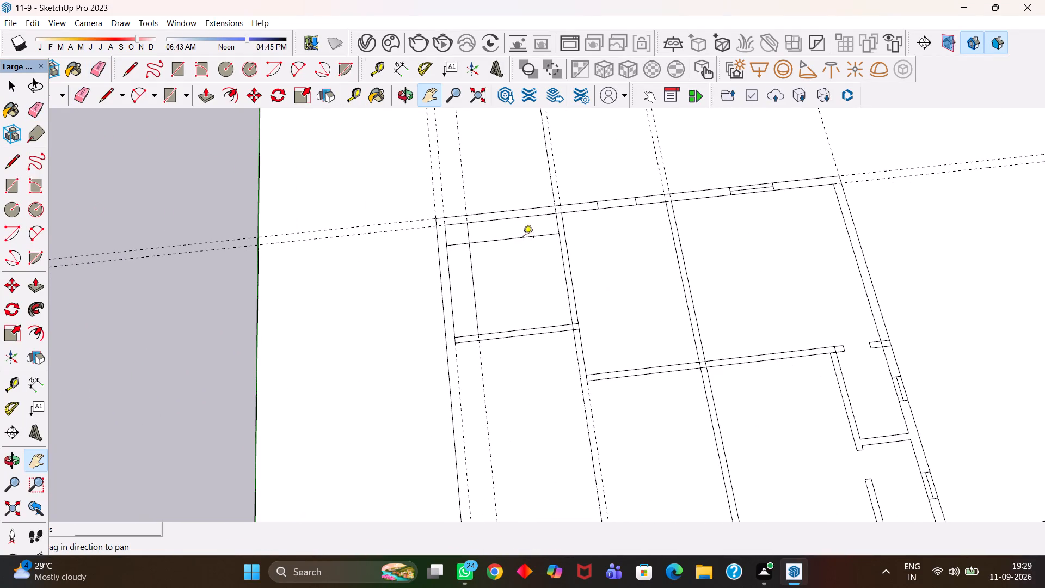
left_click(564, 264)
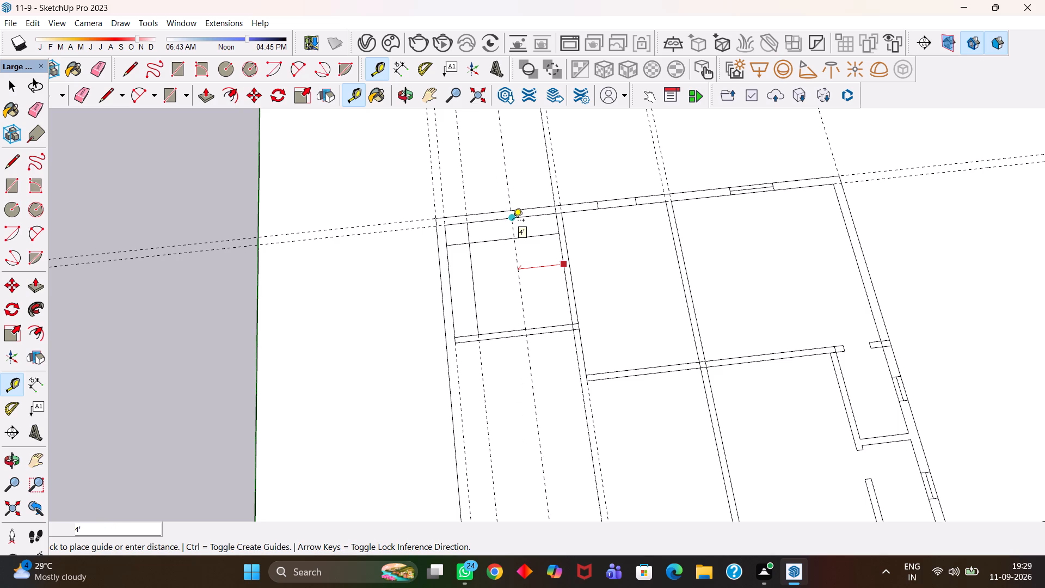
scroll(556, 219, "up", 2)
scroll(558, 216, "down", 1)
scroll(560, 213, "up", 2)
scroll(562, 209, "down", 1)
scroll(561, 209, "up", 11)
key("l")
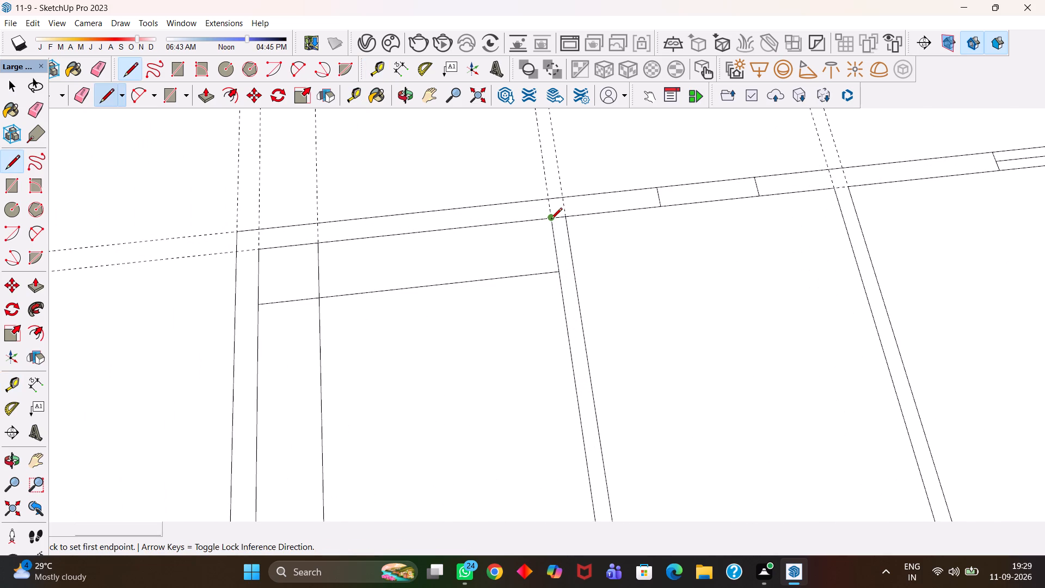
left_click(551, 220)
left_click(549, 200)
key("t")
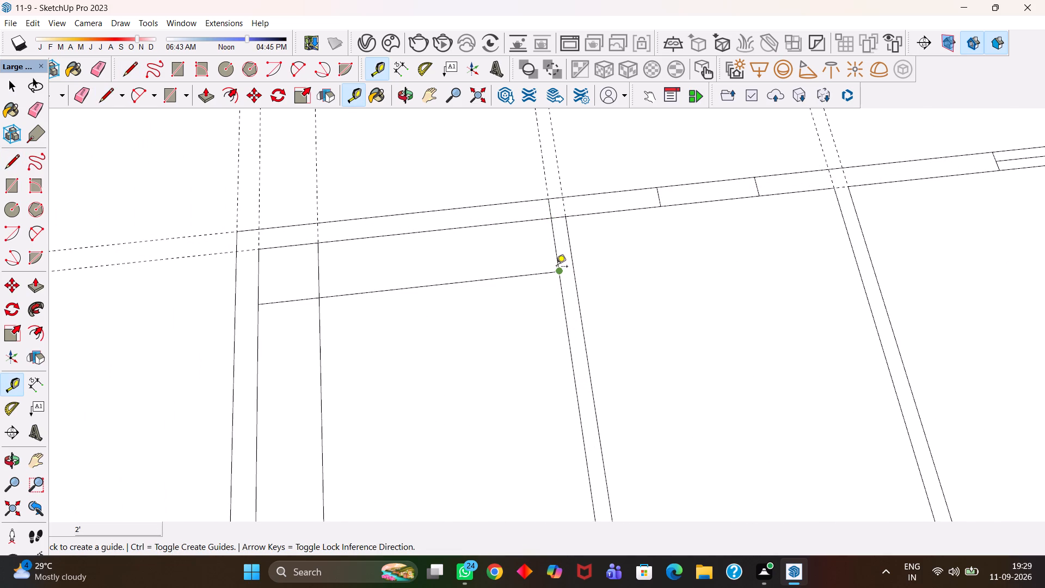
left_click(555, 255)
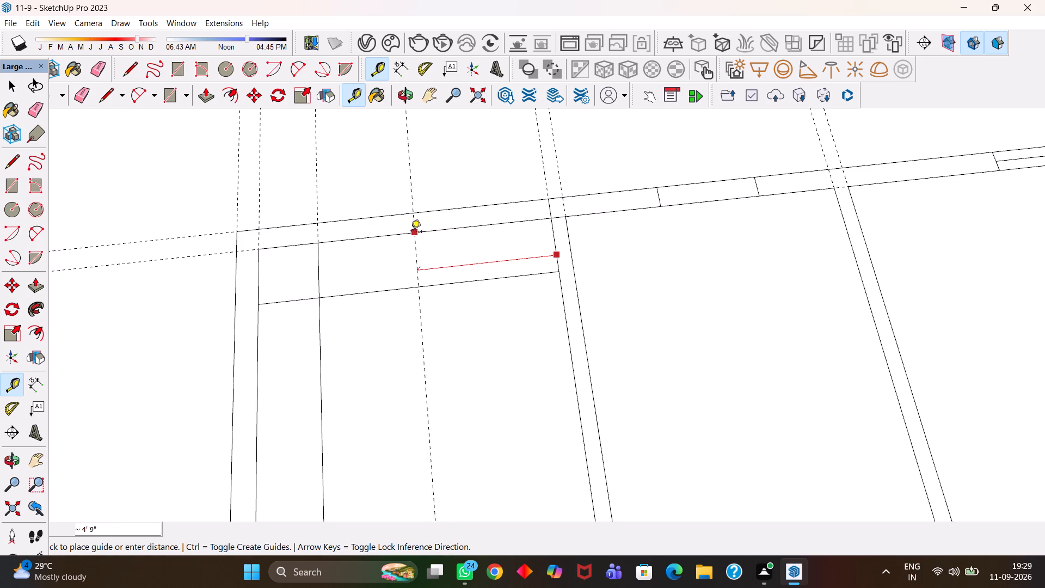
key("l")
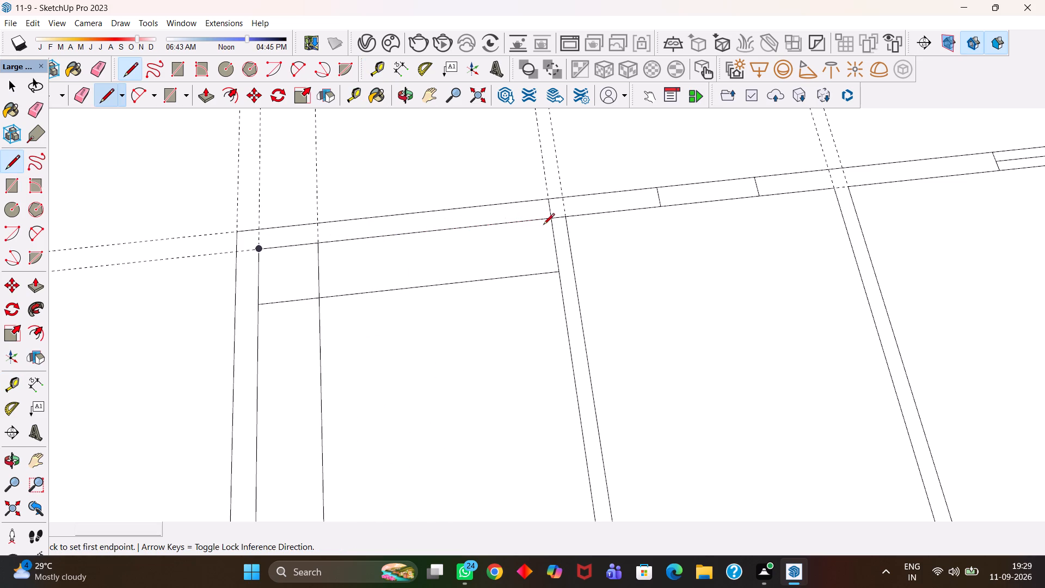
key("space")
Place a guide about 4' from the partition, through the outer wall of the small room at the wall's other end.
key("t")
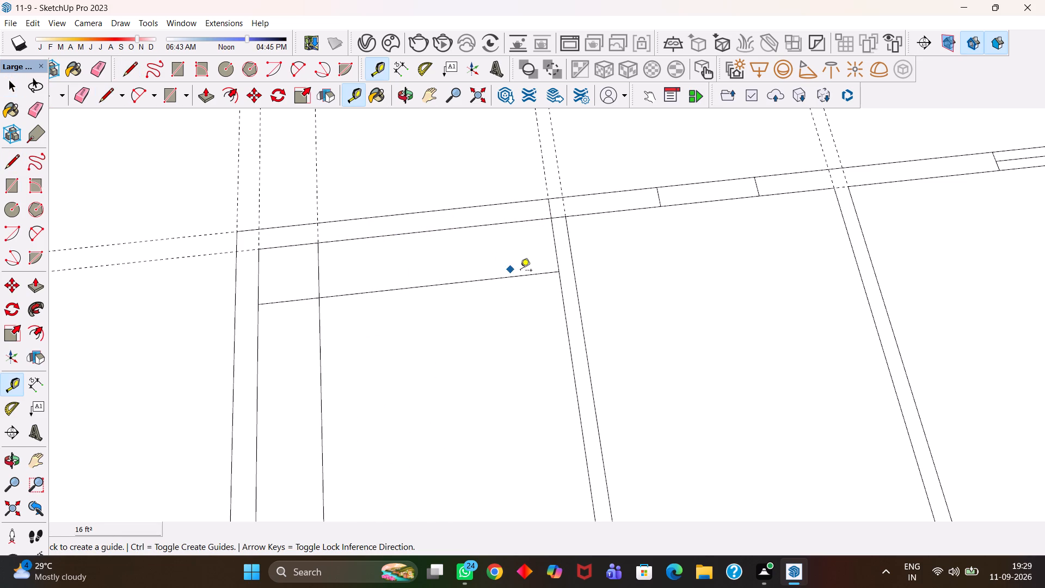
left_click(554, 252)
double_click(437, 229)
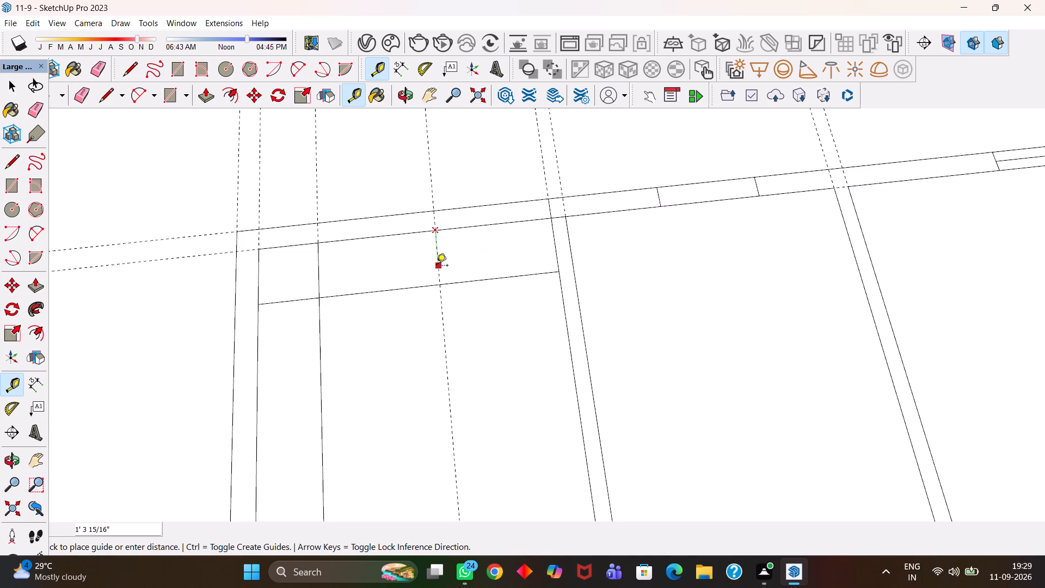
double_click(437, 266)
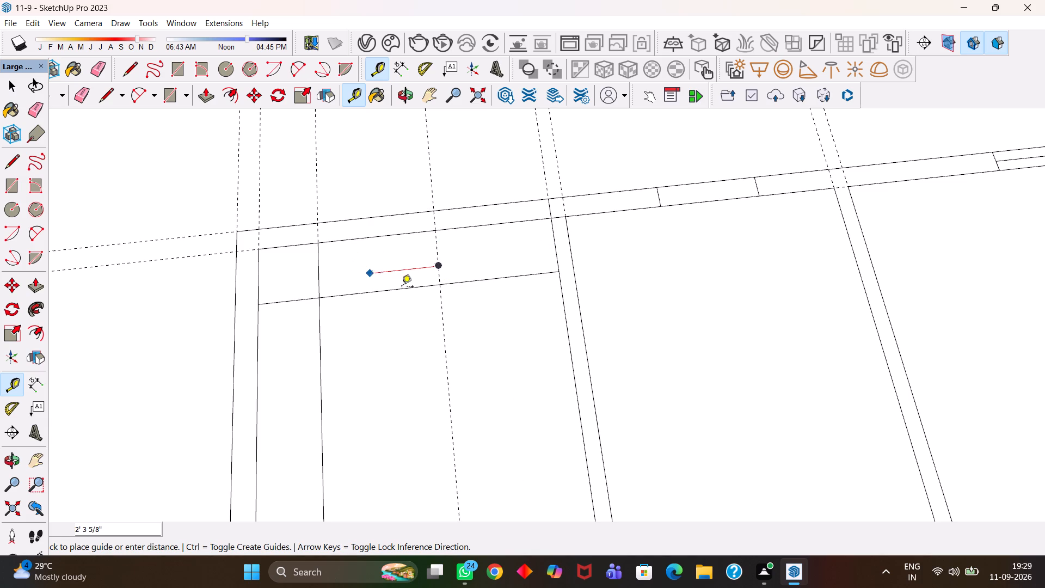
Add guides 1' to each side of the small room's mid-wall guide.
key("t")
left_click(449, 356)
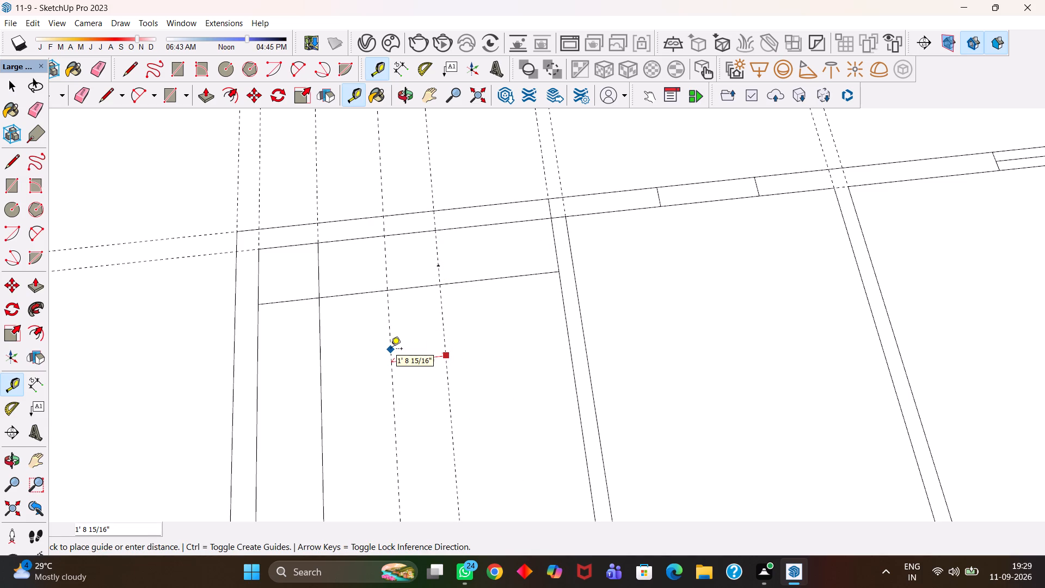
type("1'")
key("Return")
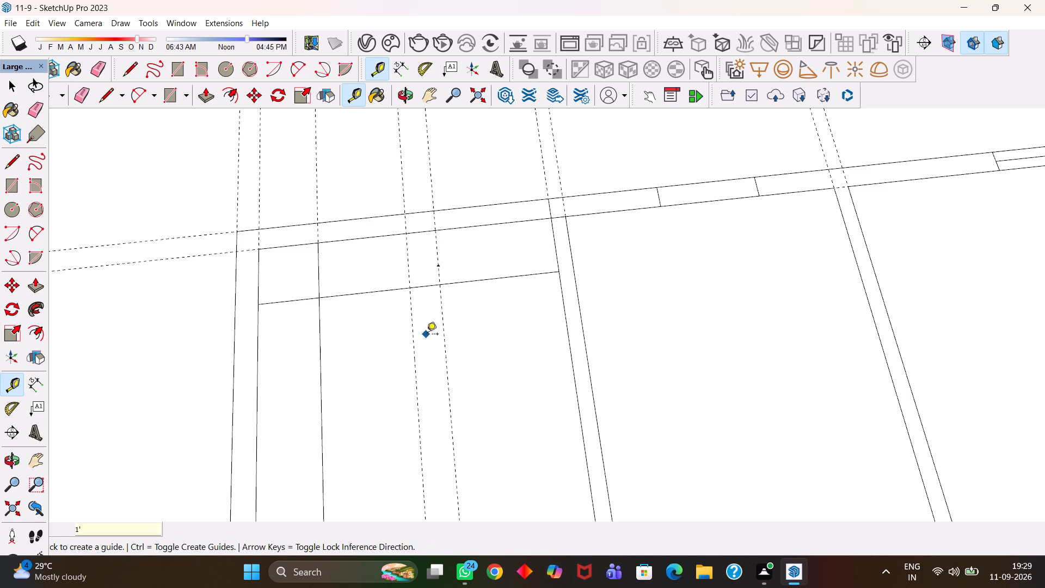
left_click(448, 351)
type("1'")
key("Return")
Draw a window rectangle about 2' by 9" across the small room's outer wall between the two outer guides.
key("r")
scroll(492, 303, "up", 1)
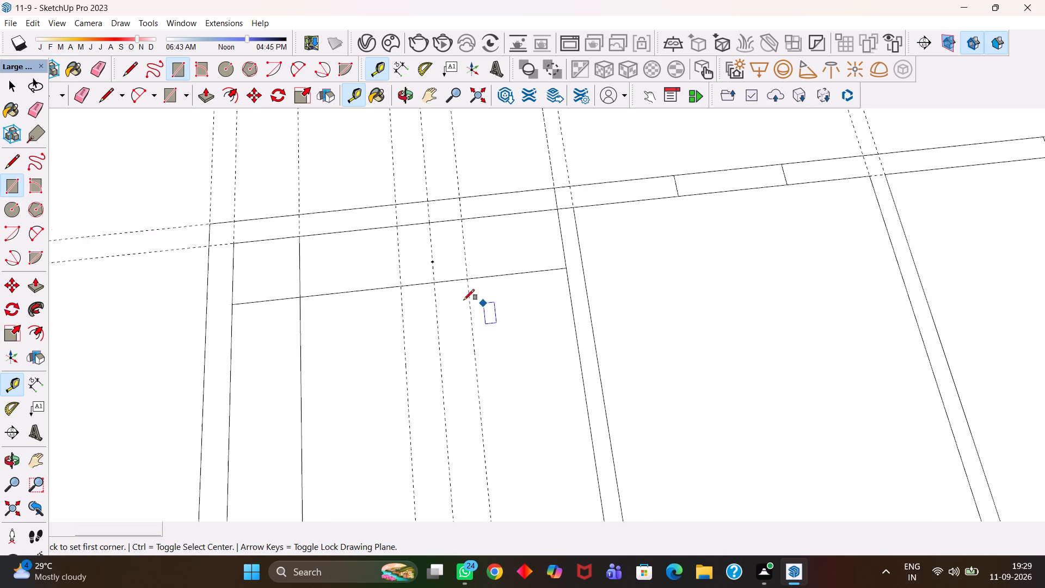
scroll(464, 300, "up", 2)
left_click(386, 209)
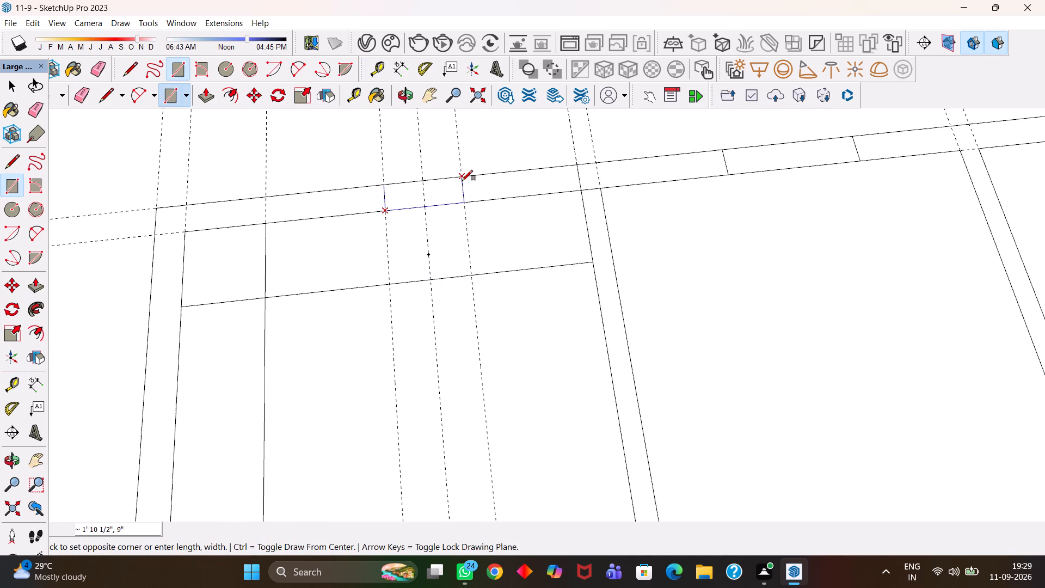
left_click(462, 181)
Erase the three window guides and the stray guide point in the small room.
key("e")
left_click_drag(497, 320, 389, 439)
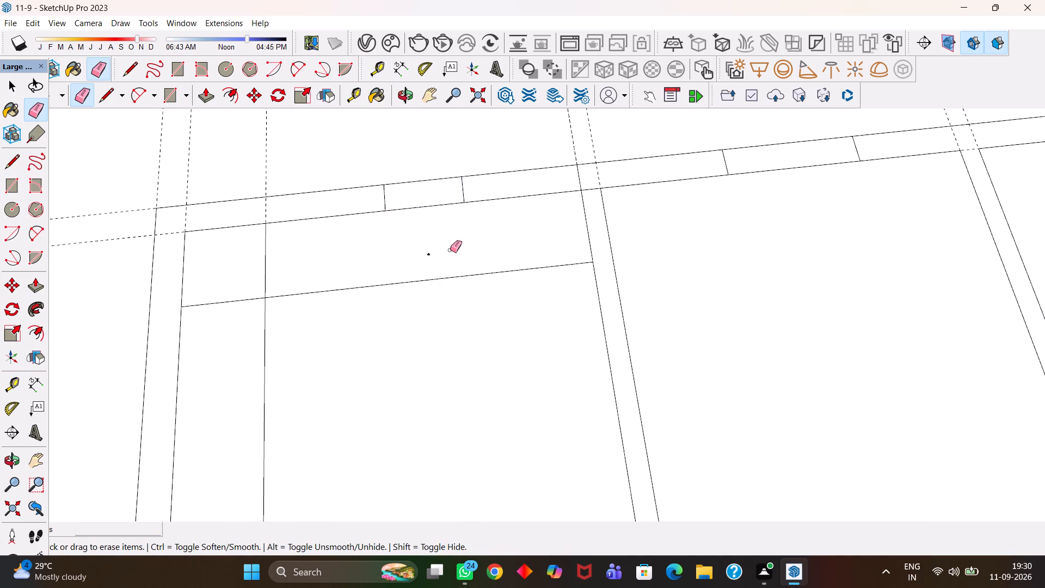
left_click_drag(445, 249, 428, 252)
Draw a 2' centre line lengthwise through the small room's window, between the midpoints of its short sides.
scroll(447, 253, "down", 8)
scroll(447, 253, "up", 1)
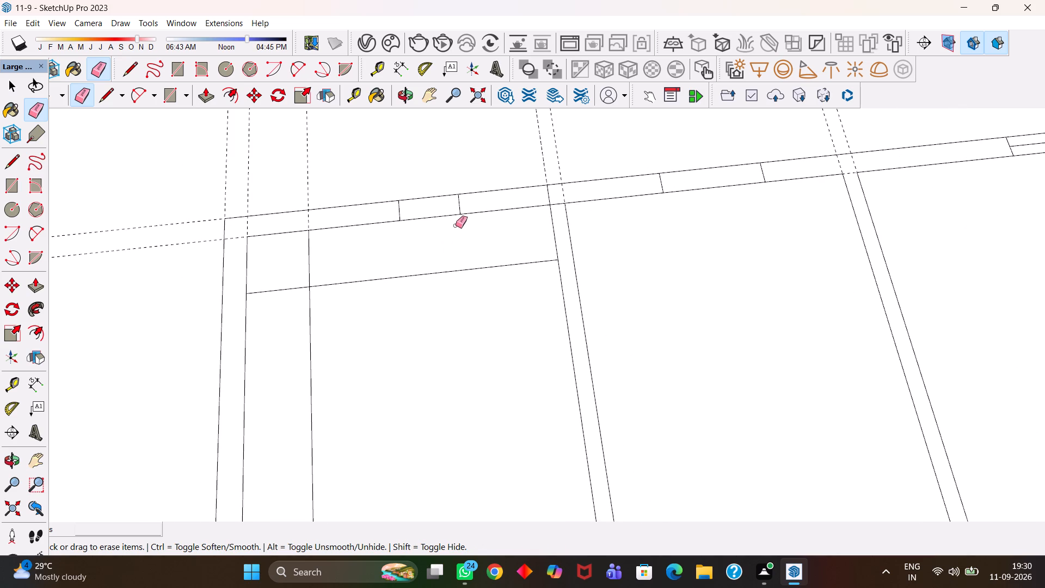
scroll(453, 231, "up", 3)
scroll(452, 236, "down", 2)
scroll(452, 237, "up", 2)
scroll(451, 238, "down", 3)
scroll(455, 233, "up", 4)
scroll(455, 233, "down", 2)
scroll(455, 233, "up", 4)
scroll(455, 233, "down", 1)
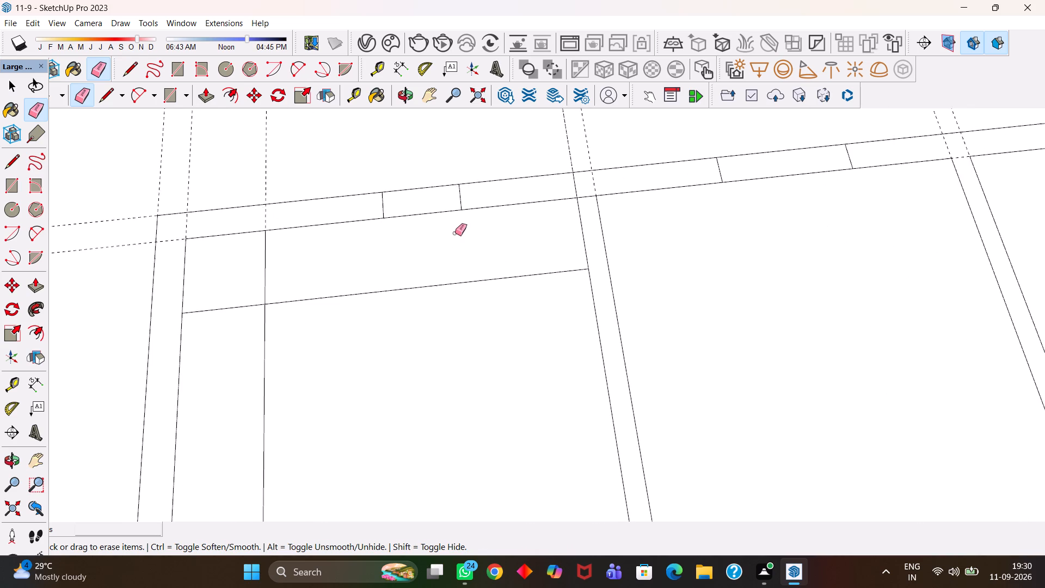
key("l")
scroll(455, 233, "up", 3)
left_click(464, 181)
double_click(358, 189)
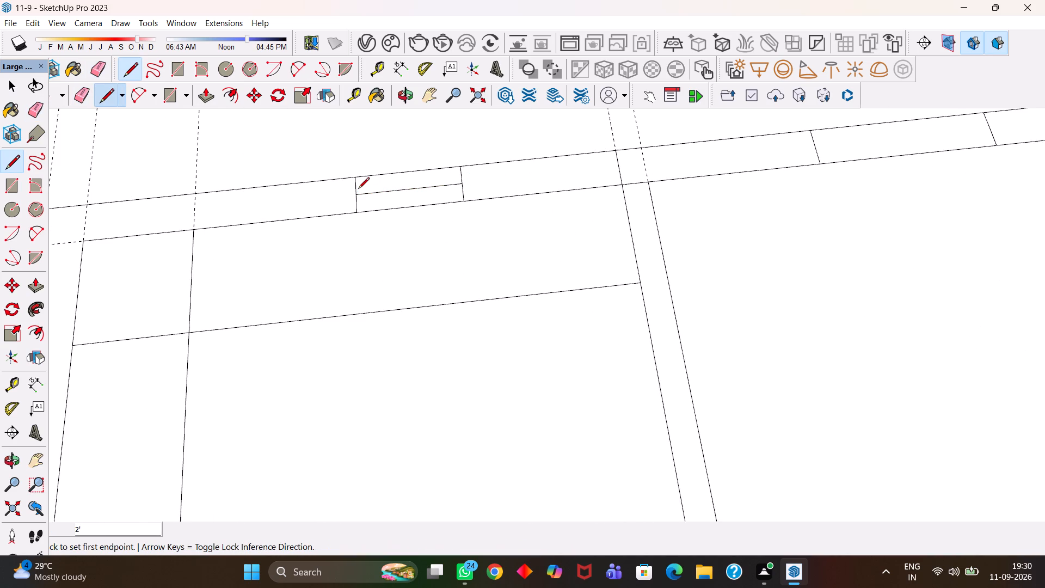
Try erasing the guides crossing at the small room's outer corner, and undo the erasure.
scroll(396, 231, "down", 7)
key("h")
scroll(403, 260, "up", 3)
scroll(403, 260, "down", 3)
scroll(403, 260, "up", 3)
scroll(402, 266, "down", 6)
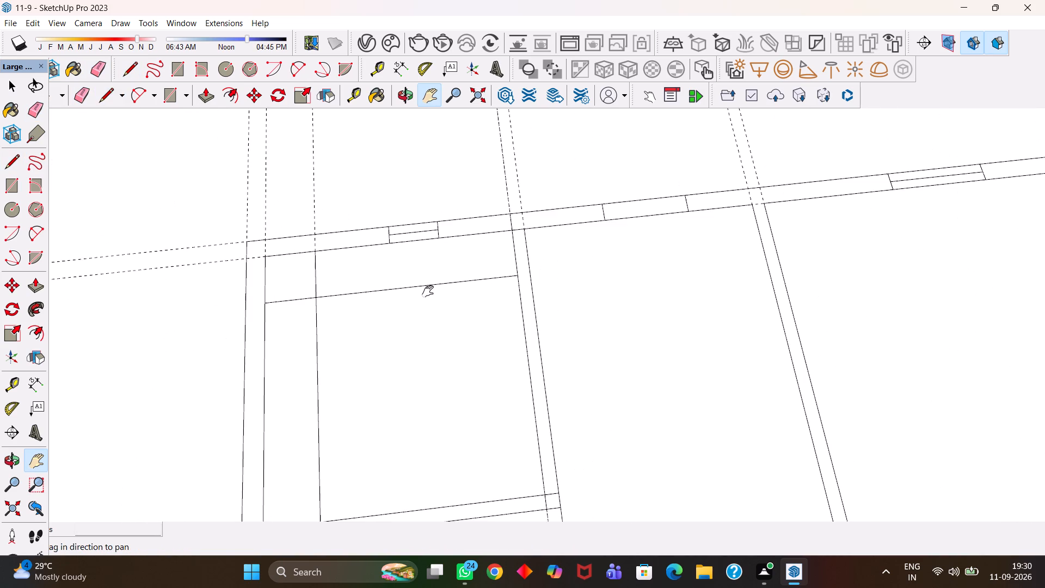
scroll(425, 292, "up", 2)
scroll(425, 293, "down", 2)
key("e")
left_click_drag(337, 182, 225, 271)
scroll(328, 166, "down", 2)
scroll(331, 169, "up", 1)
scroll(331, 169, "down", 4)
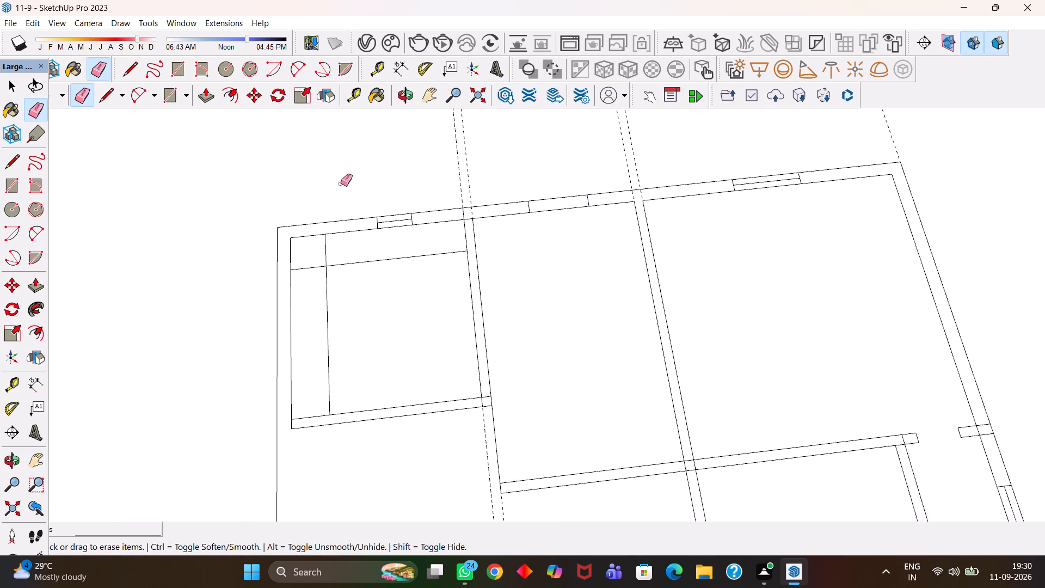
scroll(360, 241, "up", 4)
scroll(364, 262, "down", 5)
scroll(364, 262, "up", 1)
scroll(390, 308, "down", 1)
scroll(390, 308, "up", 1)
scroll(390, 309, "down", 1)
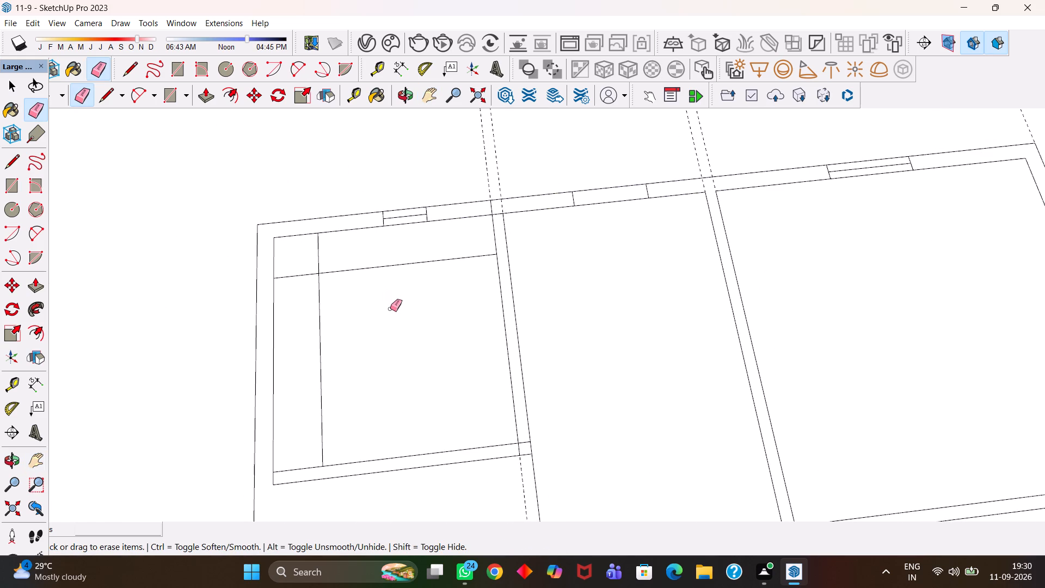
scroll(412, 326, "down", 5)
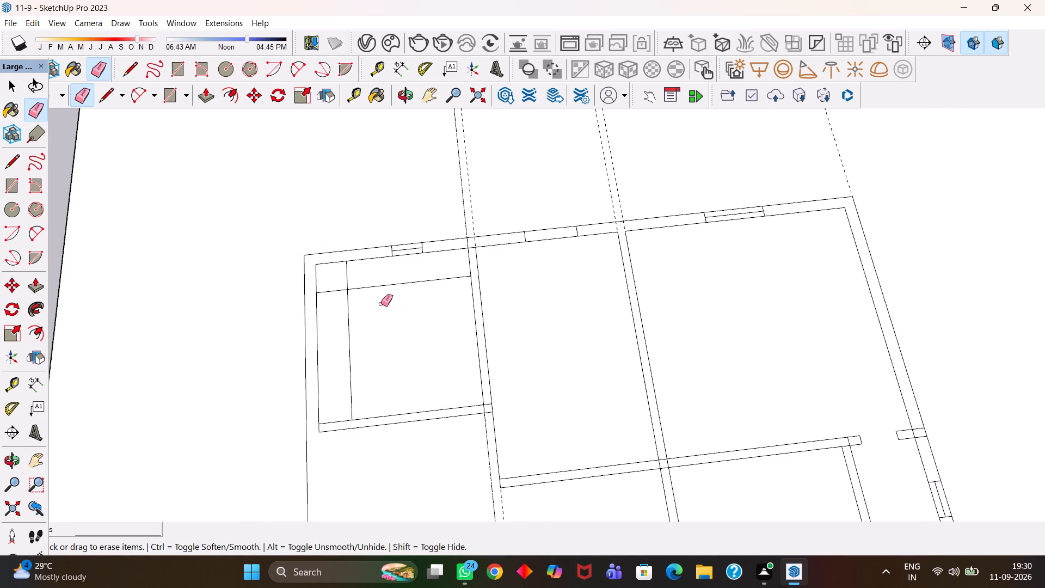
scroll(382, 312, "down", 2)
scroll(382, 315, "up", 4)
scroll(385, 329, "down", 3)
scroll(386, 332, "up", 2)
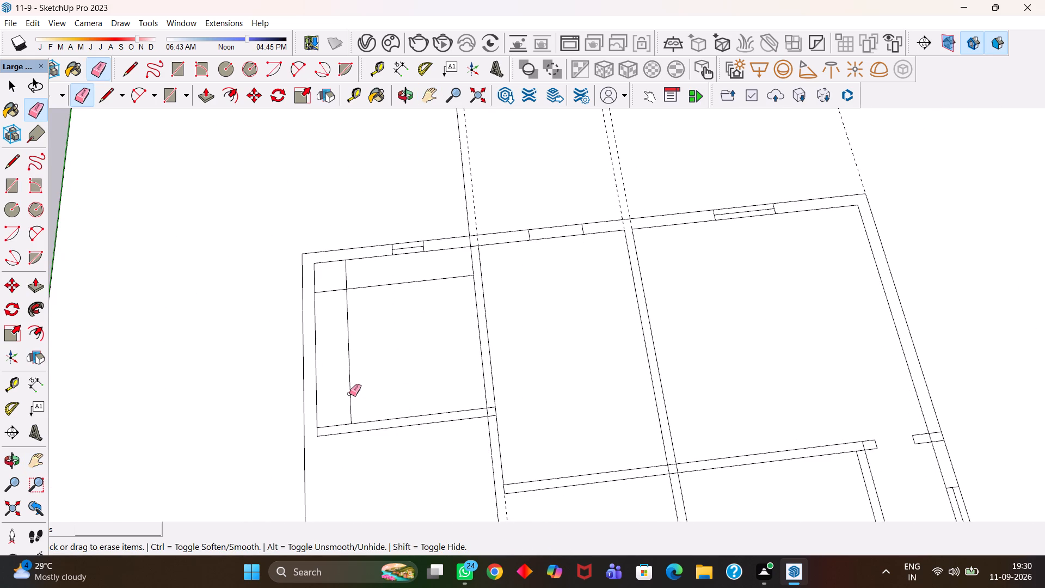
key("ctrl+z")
Draw a 20'3" by 9" outer wall rectangle from the small room's cross partition to the building's far outer corner.
key("h")
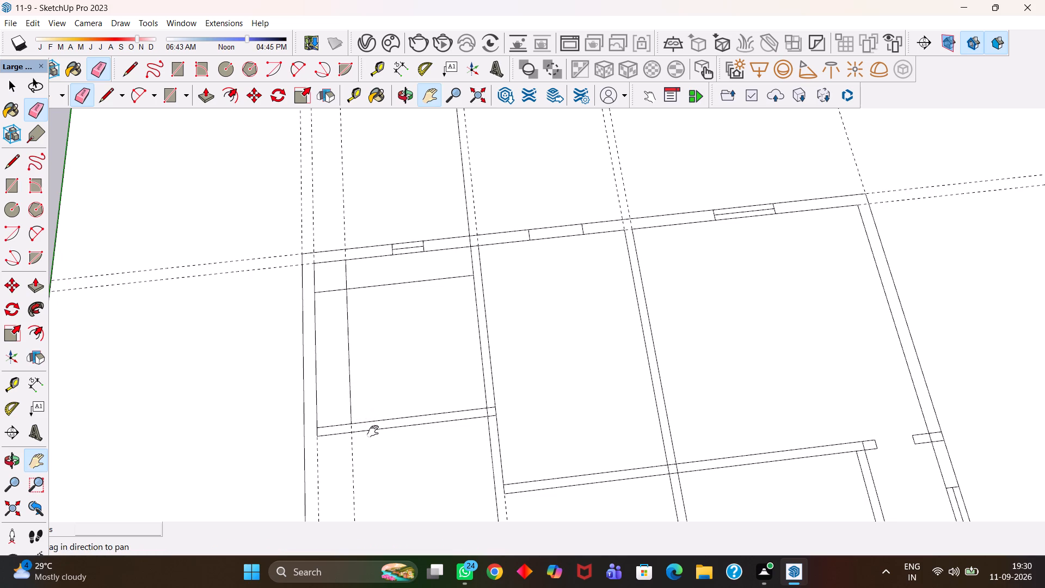
left_click_drag(373, 430, 474, 223)
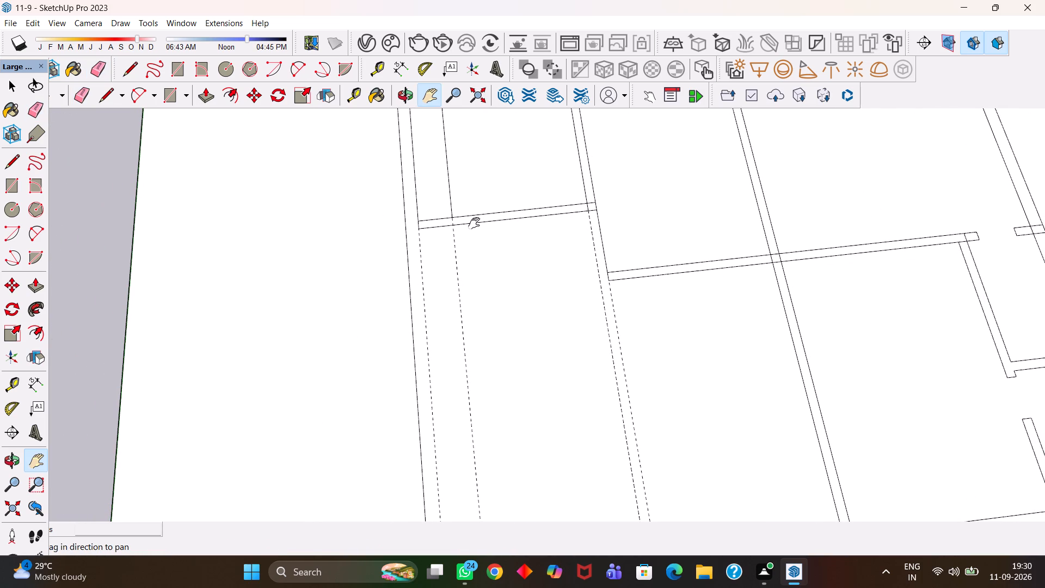
key("r")
left_click(425, 229)
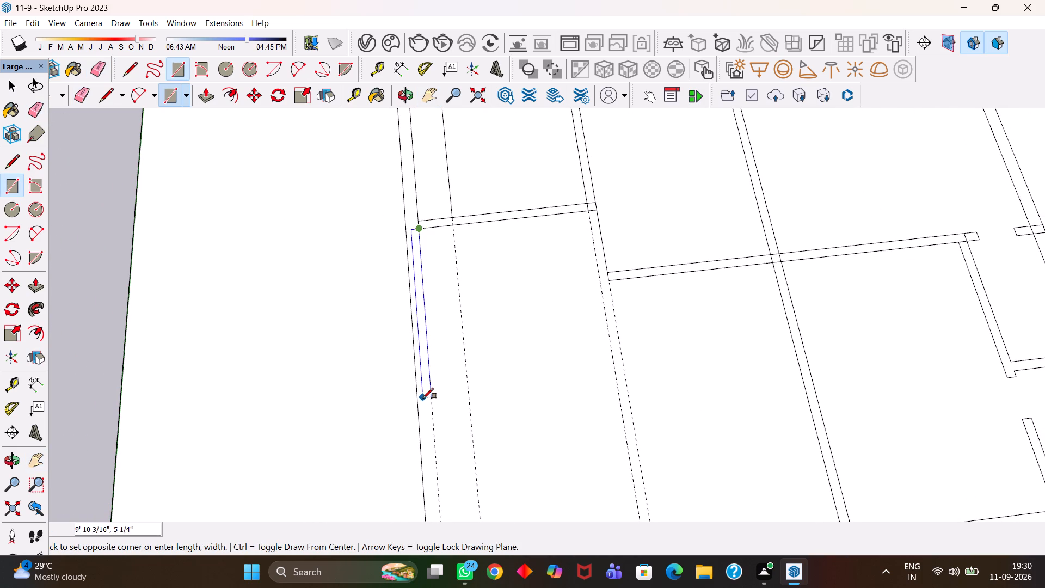
key("h")
left_click_drag(430, 435, 419, 367)
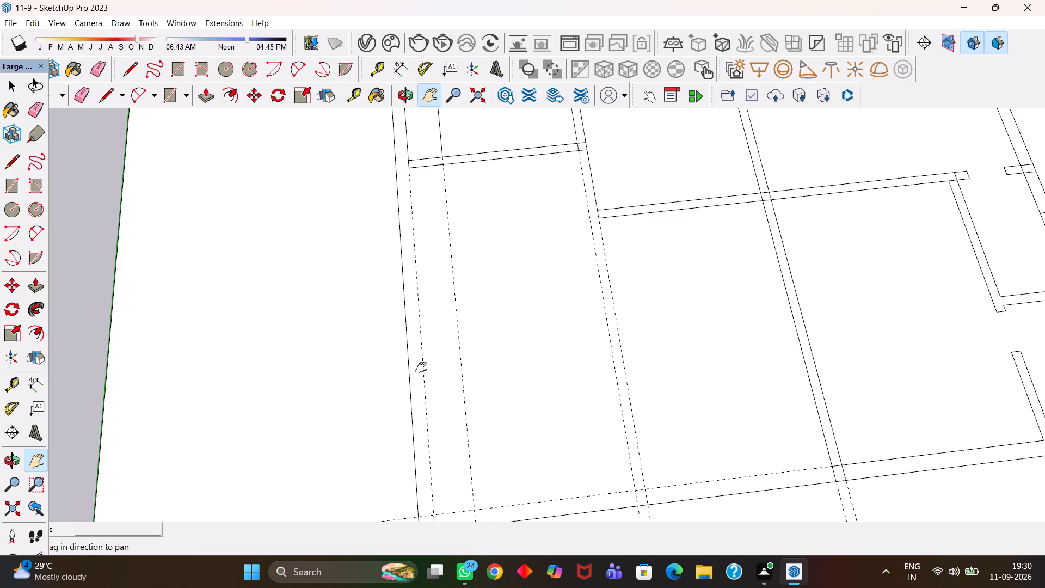
scroll(422, 450, "up", 4)
scroll(423, 454, "down", 1)
left_click_drag(425, 461, 410, 271)
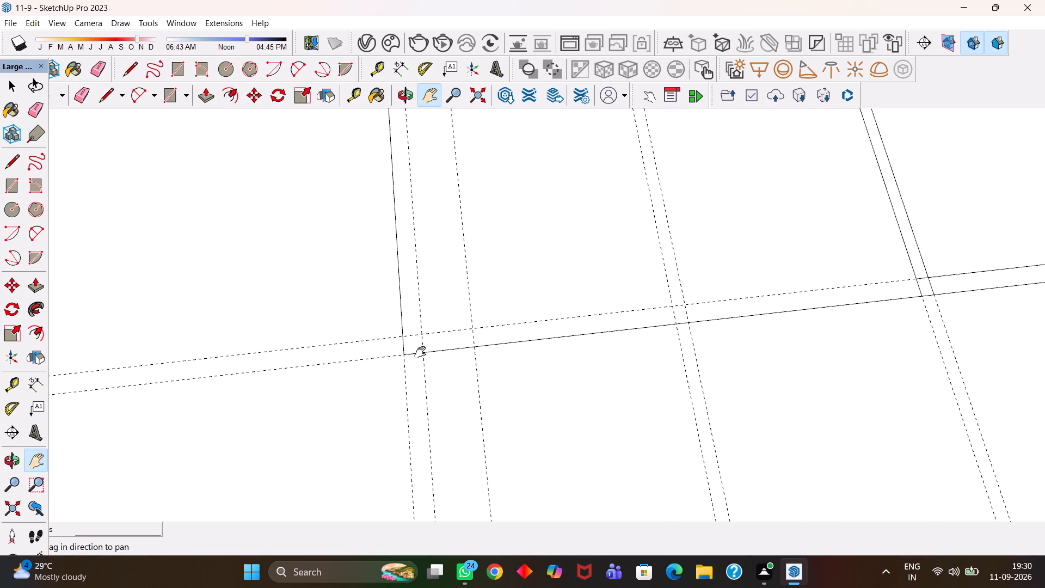
key("Escape")
left_click(402, 354)
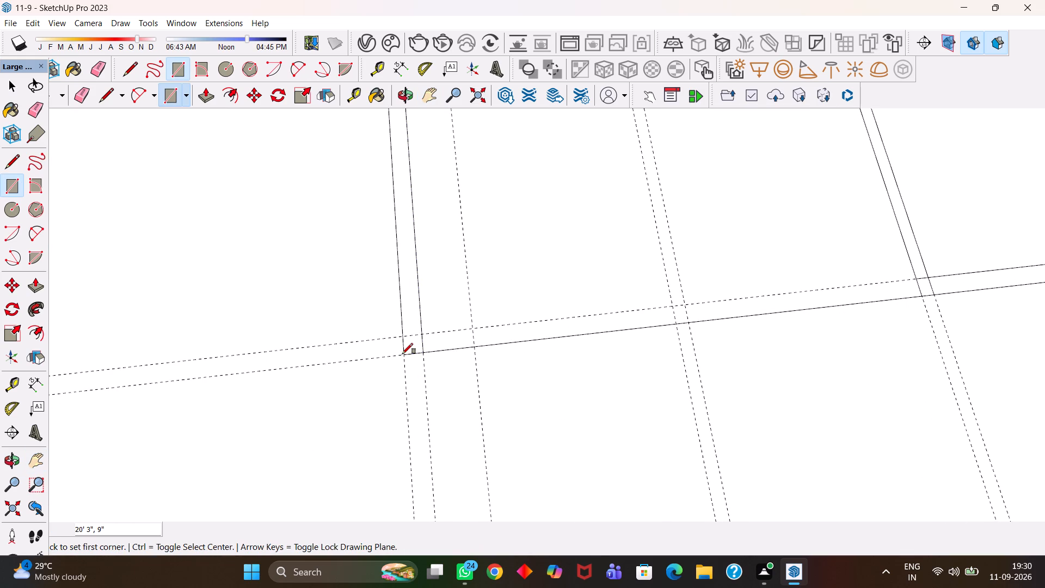
Erase the three lengthwise and two crosswise guides extending past the walls at the small room's outer corner.
key("h")
left_click_drag(440, 237, 436, 382)
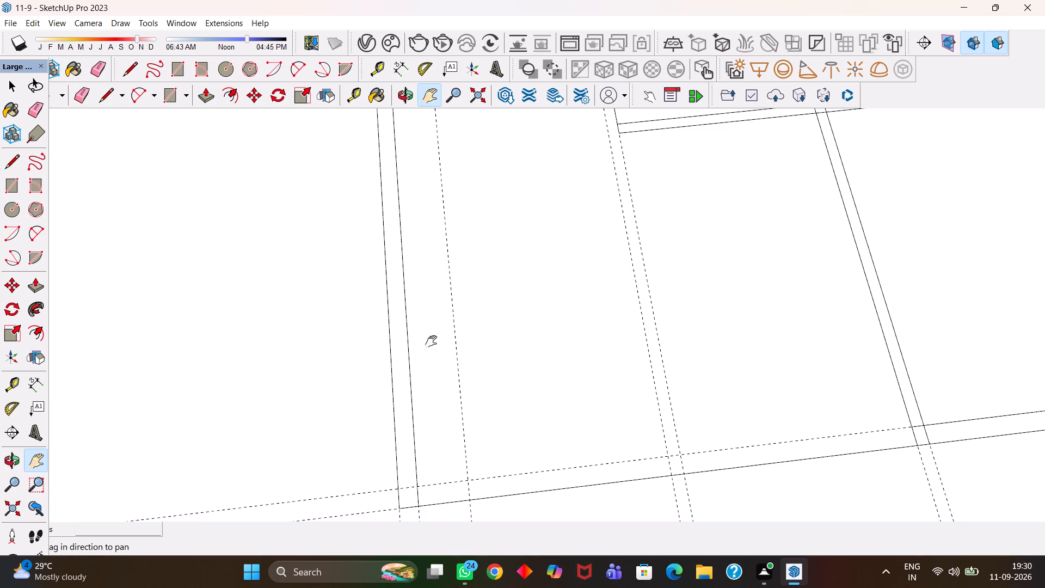
left_click_drag(485, 226, 469, 436)
left_click_drag(464, 244, 491, 403)
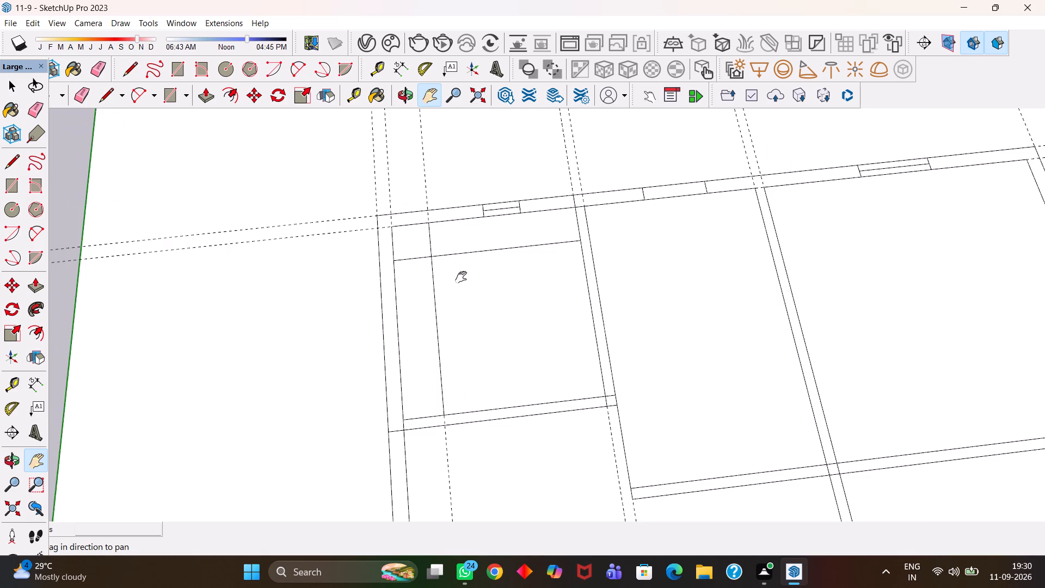
left_click_drag(461, 277, 471, 351)
middle_click_drag(427, 259, 417, 277)
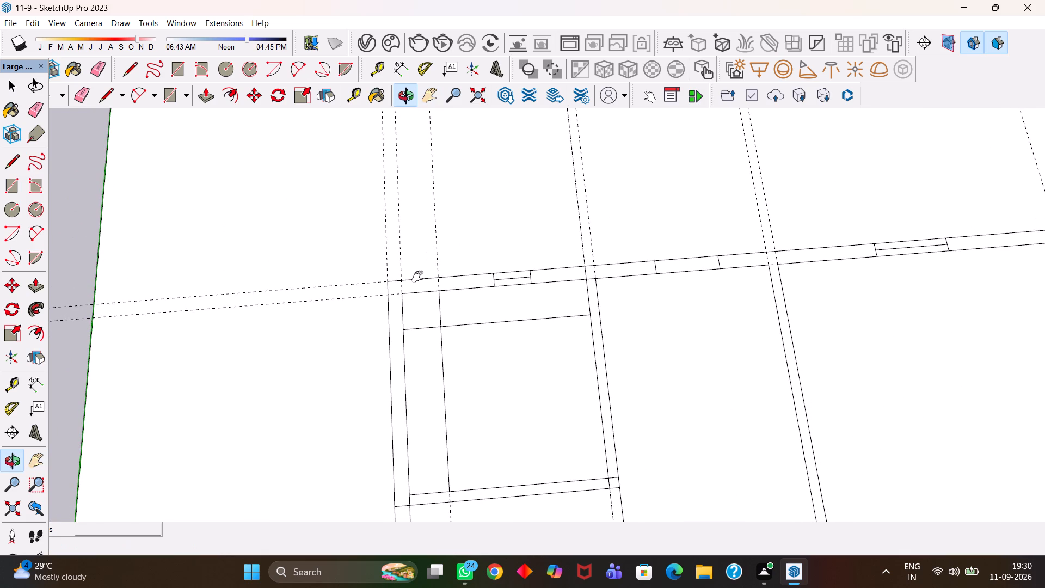
scroll(410, 270, "up", 1)
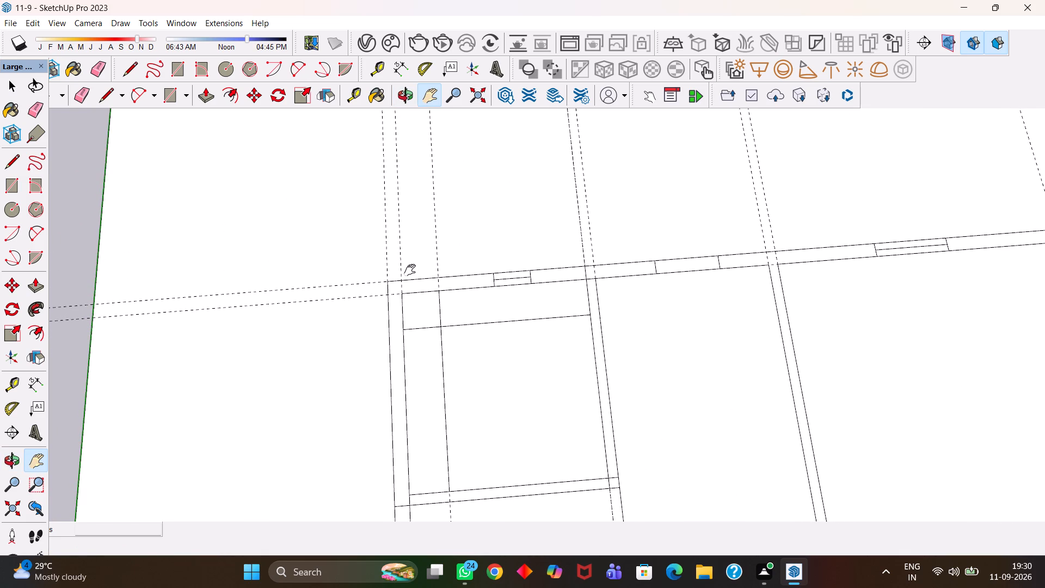
scroll(410, 270, "up", 3)
key("e")
left_click_drag(452, 248, 444, 246)
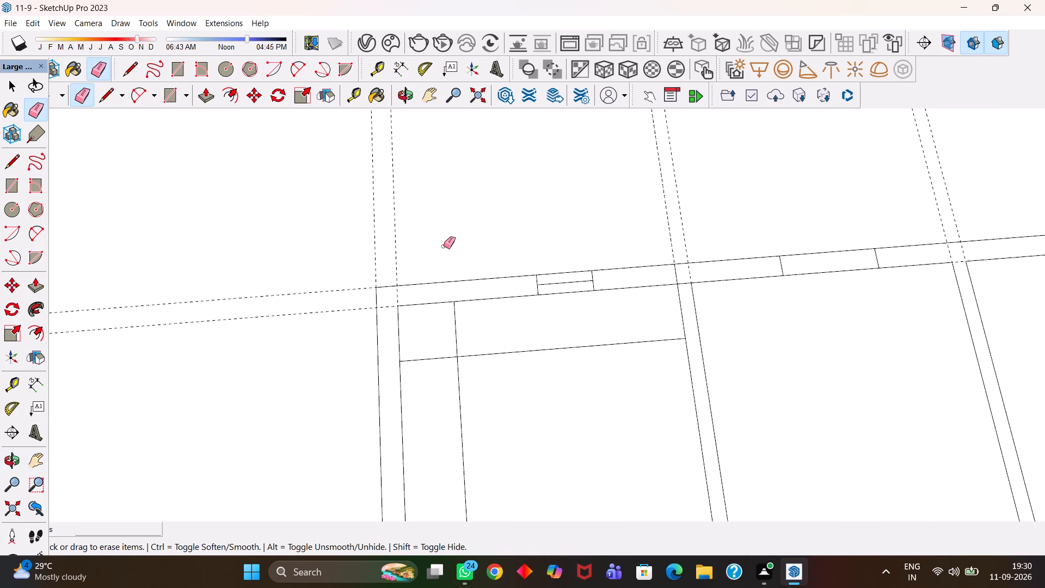
left_click_drag(417, 248, 367, 254)
left_click_drag(348, 265, 336, 339)
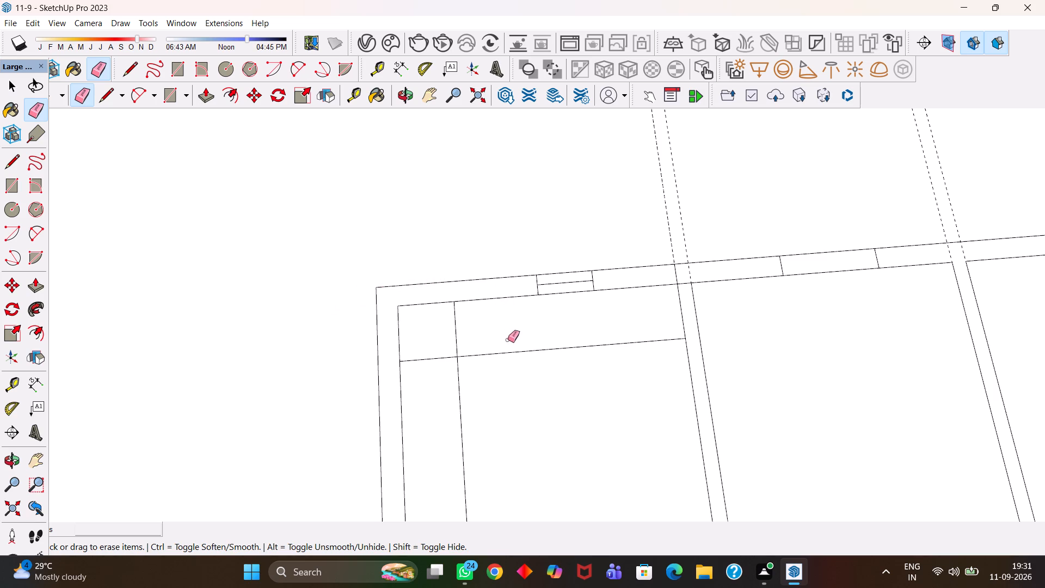
Erase the two pairs of guides extending past the outer wall from the partitions on both sides of the middle room.
key("h")
scroll(485, 390, "down", 7)
scroll(485, 390, "up", 2)
scroll(485, 390, "down", 1)
scroll(485, 390, "up", 2)
scroll(485, 390, "down", 1)
scroll(485, 390, "up", 1)
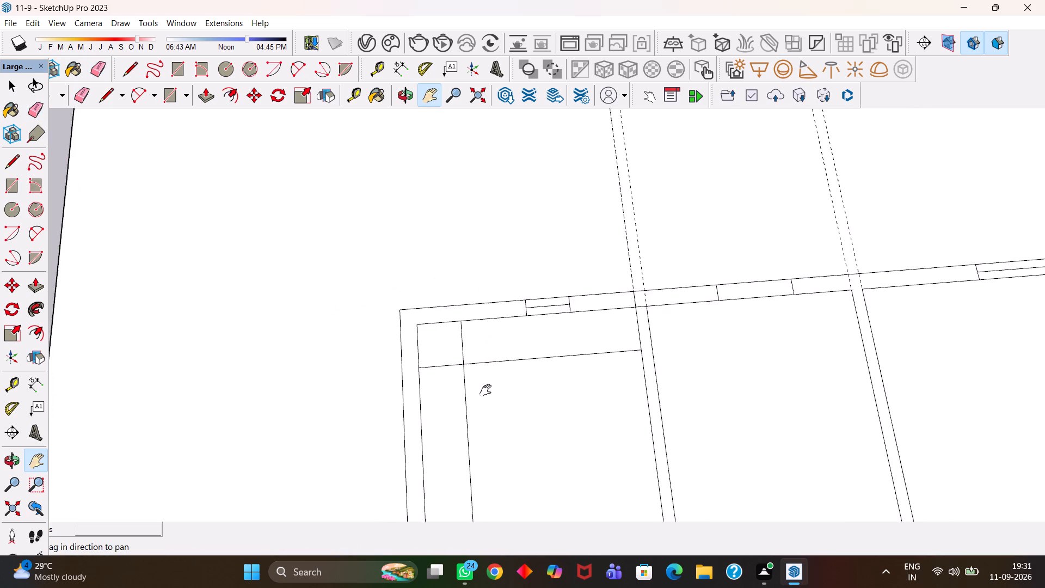
scroll(485, 390, "down", 2)
scroll(485, 390, "up", 1)
scroll(485, 390, "down", 5)
scroll(485, 390, "up", 3)
scroll(485, 390, "down", 2)
scroll(485, 390, "up", 3)
scroll(485, 390, "down", 6)
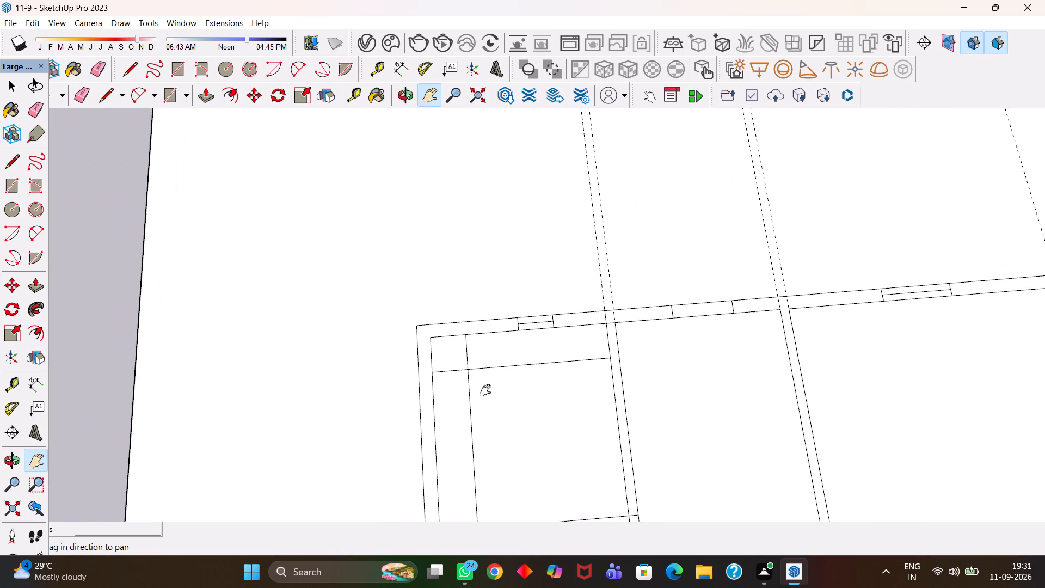
left_click_drag(500, 412, 420, 258)
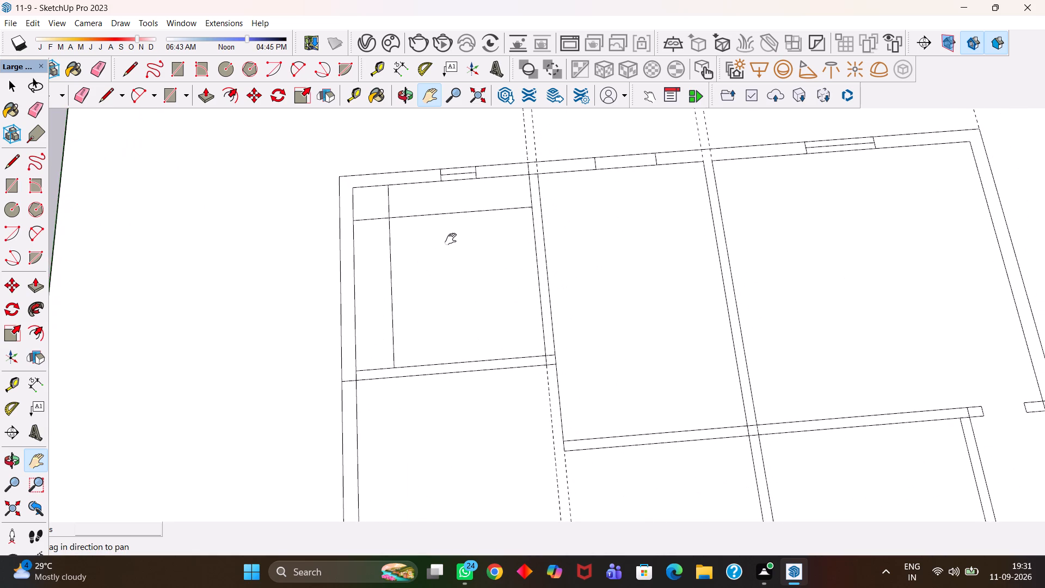
scroll(451, 239, "down", 1)
scroll(451, 239, "up", 1)
scroll(451, 239, "down", 1)
scroll(451, 239, "up", 2)
scroll(451, 239, "down", 1)
scroll(451, 239, "up", 2)
scroll(451, 239, "down", 2)
left_click_drag(448, 266, 476, 344)
key("e")
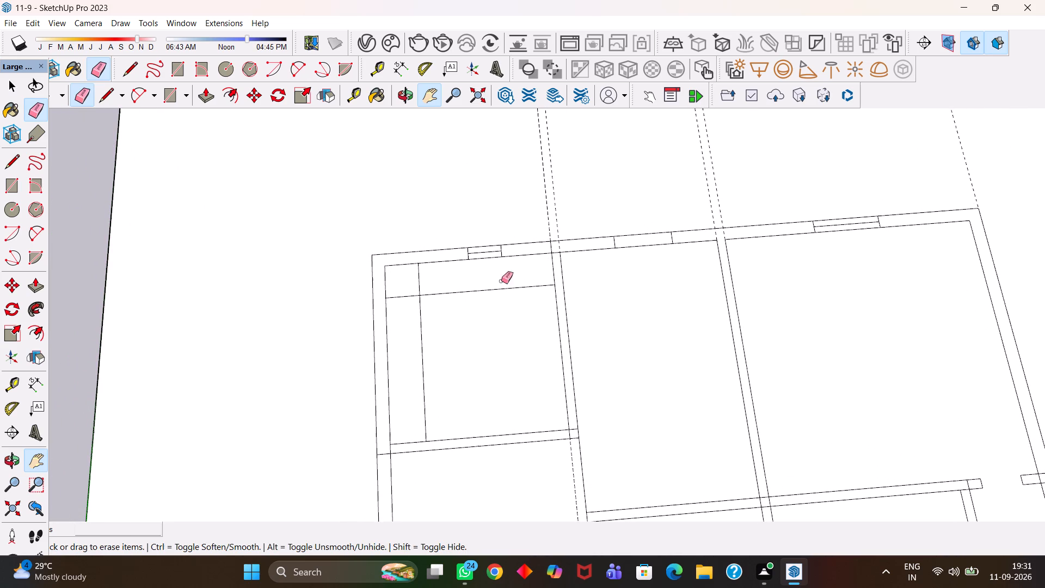
left_click_drag(567, 191, 526, 197)
left_click_drag(593, 190, 728, 176)
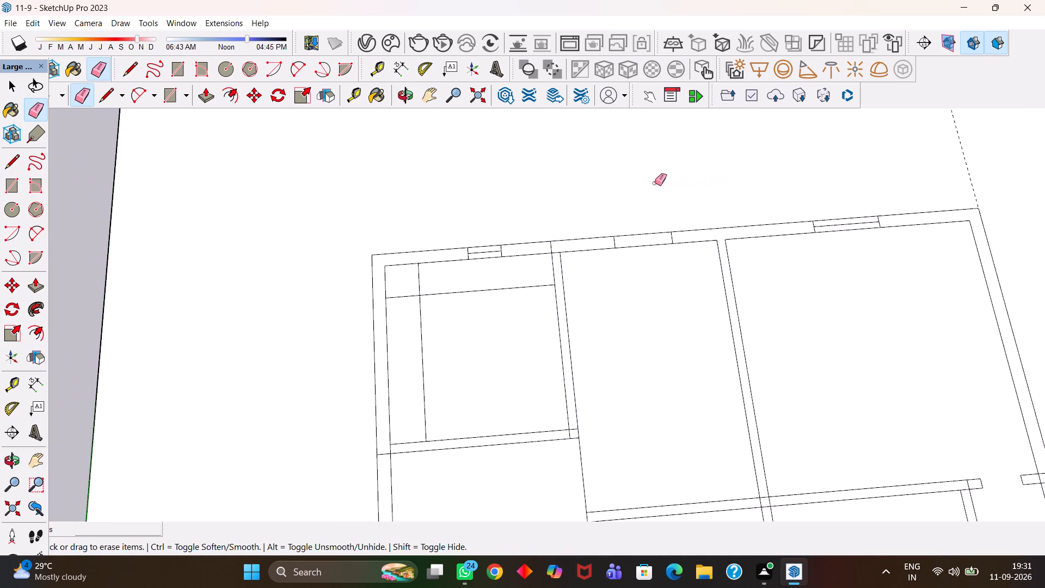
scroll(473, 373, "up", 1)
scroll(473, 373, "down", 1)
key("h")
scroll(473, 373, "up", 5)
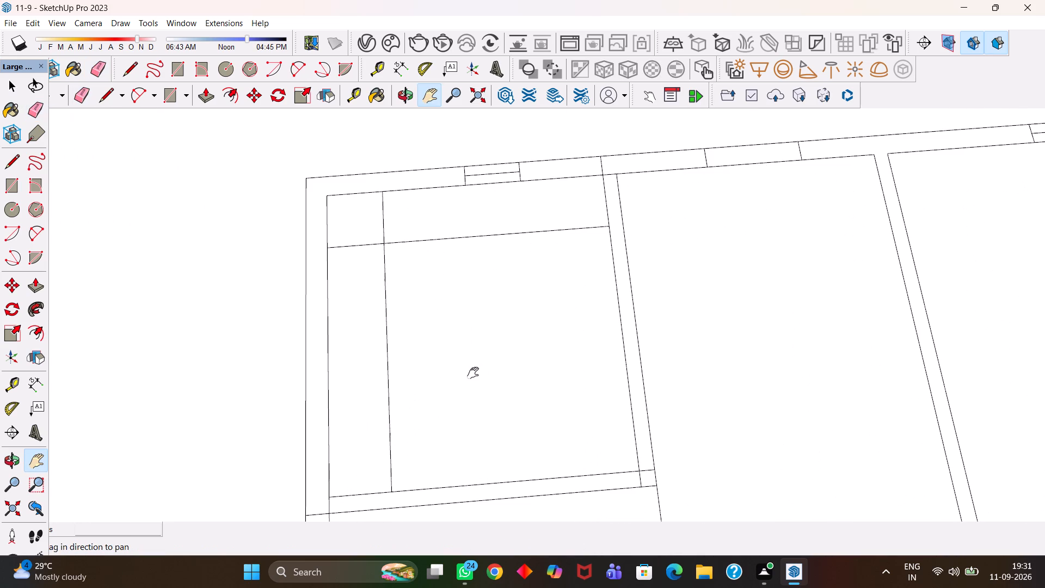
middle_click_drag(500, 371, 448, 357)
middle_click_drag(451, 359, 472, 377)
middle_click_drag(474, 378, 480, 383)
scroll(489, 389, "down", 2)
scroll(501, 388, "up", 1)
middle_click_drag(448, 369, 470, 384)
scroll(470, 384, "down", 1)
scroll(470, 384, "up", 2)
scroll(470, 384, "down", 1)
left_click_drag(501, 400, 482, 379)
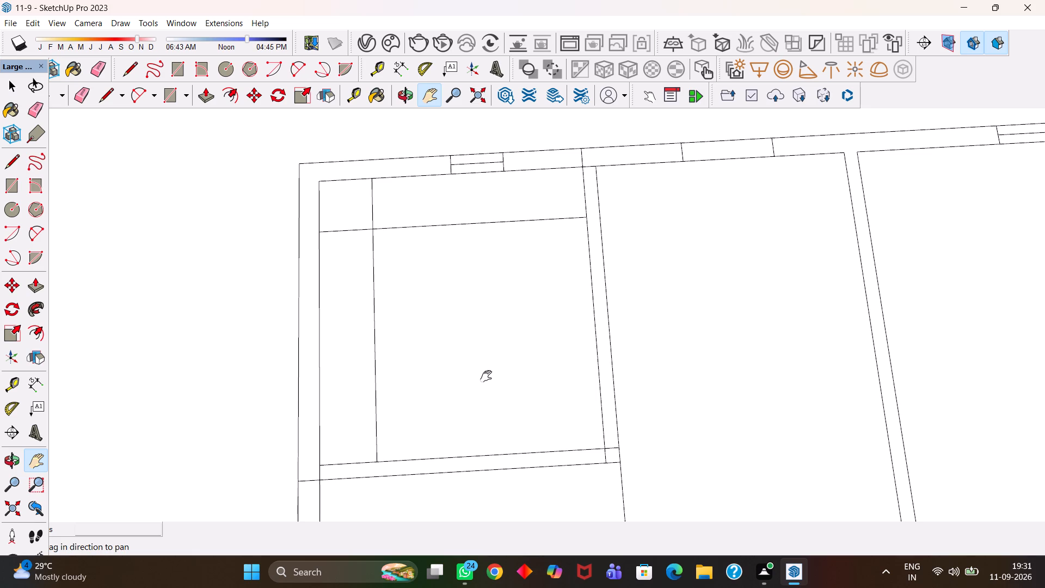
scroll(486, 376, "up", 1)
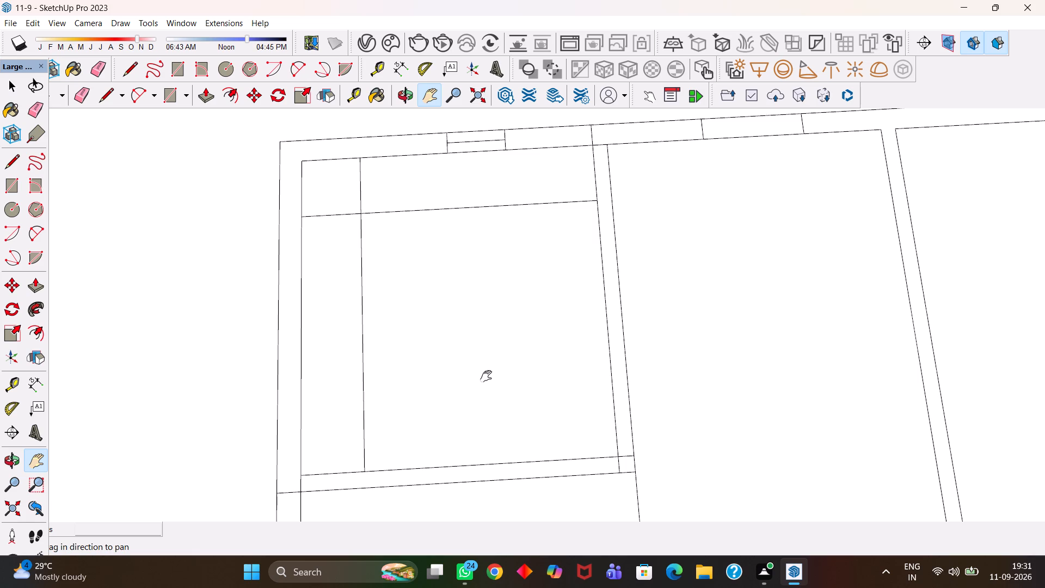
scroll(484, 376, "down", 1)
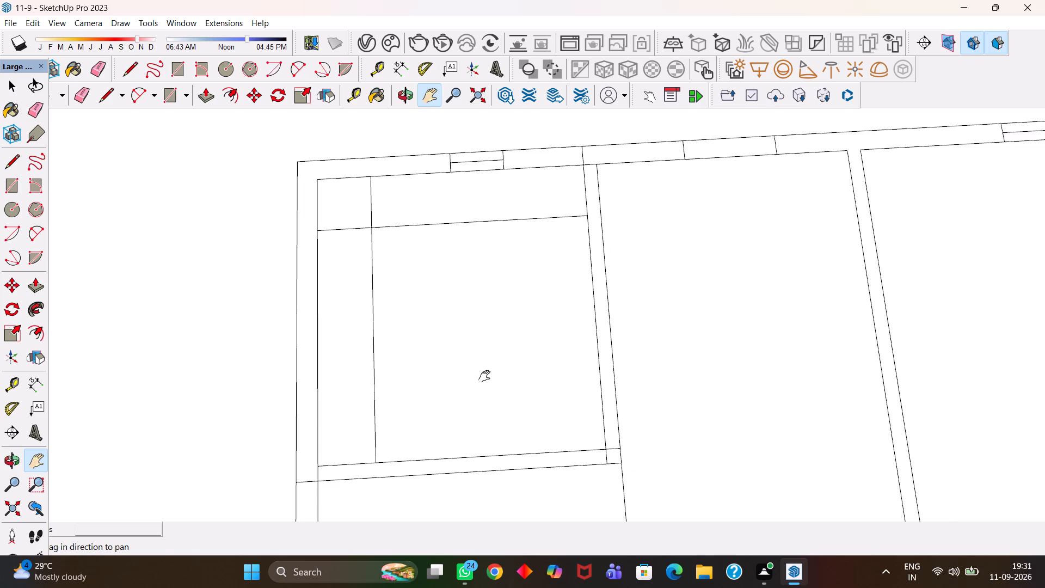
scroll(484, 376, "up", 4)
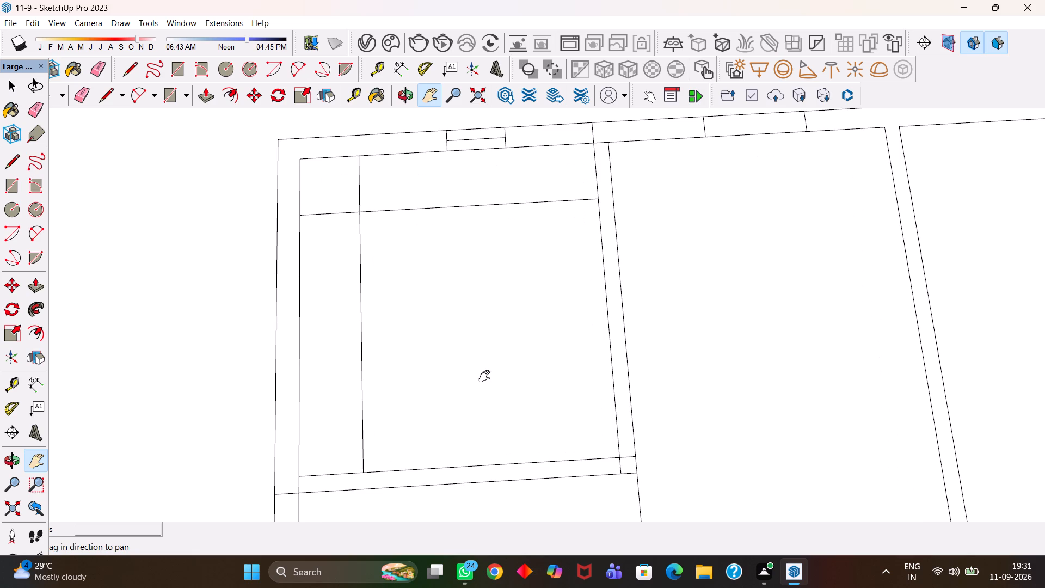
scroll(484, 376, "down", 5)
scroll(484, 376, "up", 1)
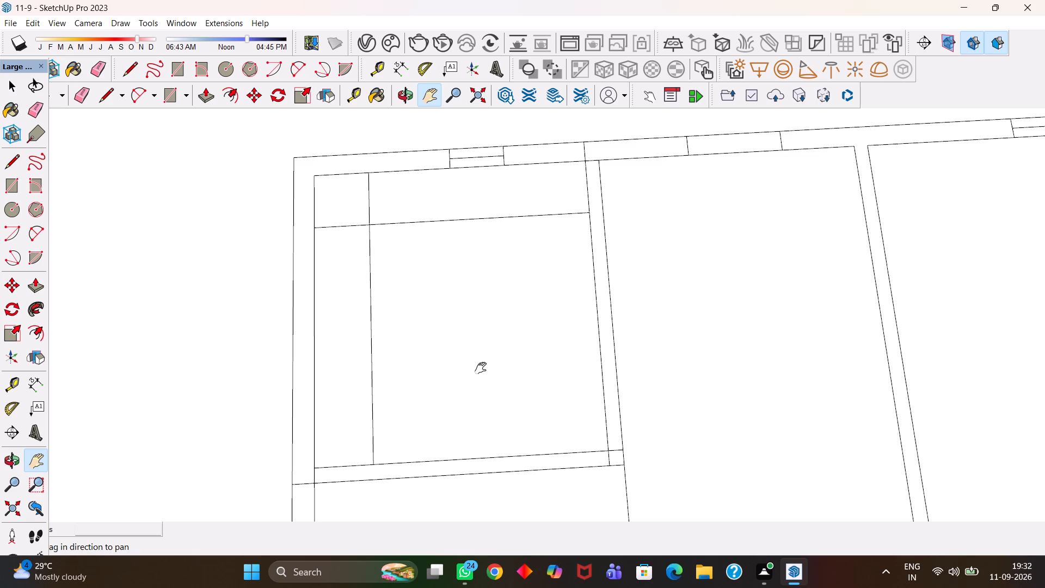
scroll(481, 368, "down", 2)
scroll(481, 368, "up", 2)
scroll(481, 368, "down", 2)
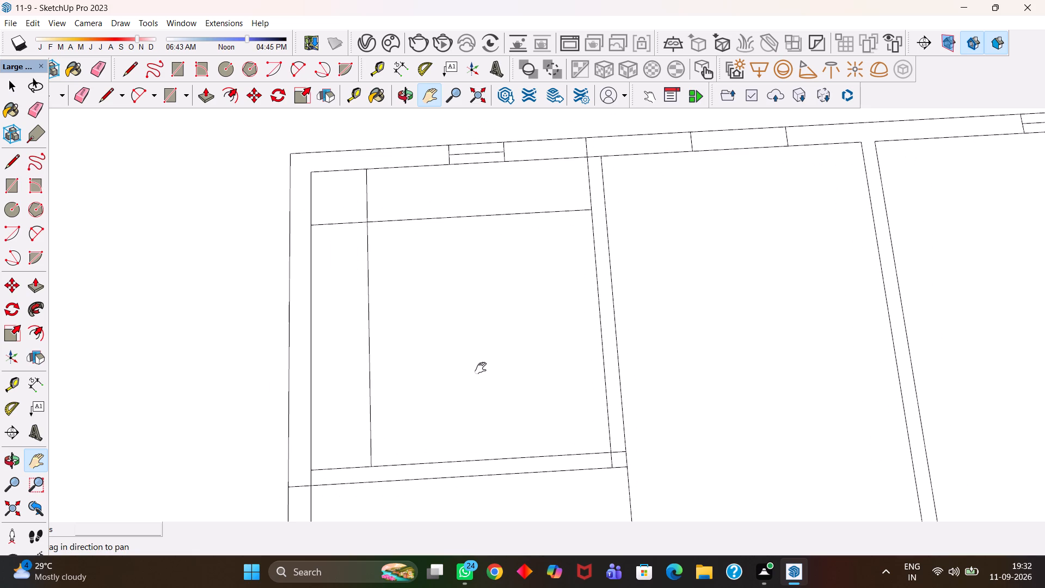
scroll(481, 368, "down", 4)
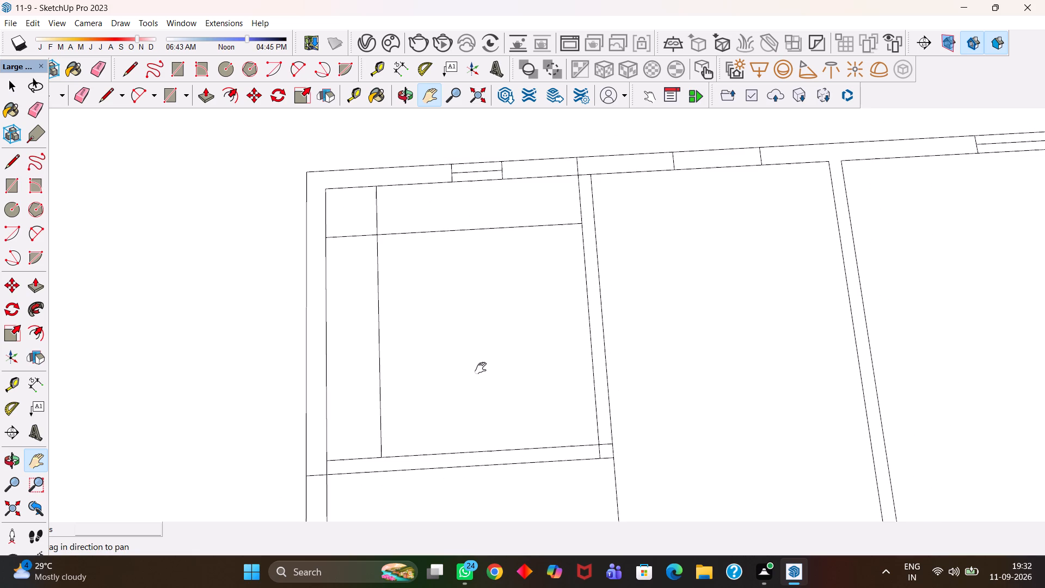
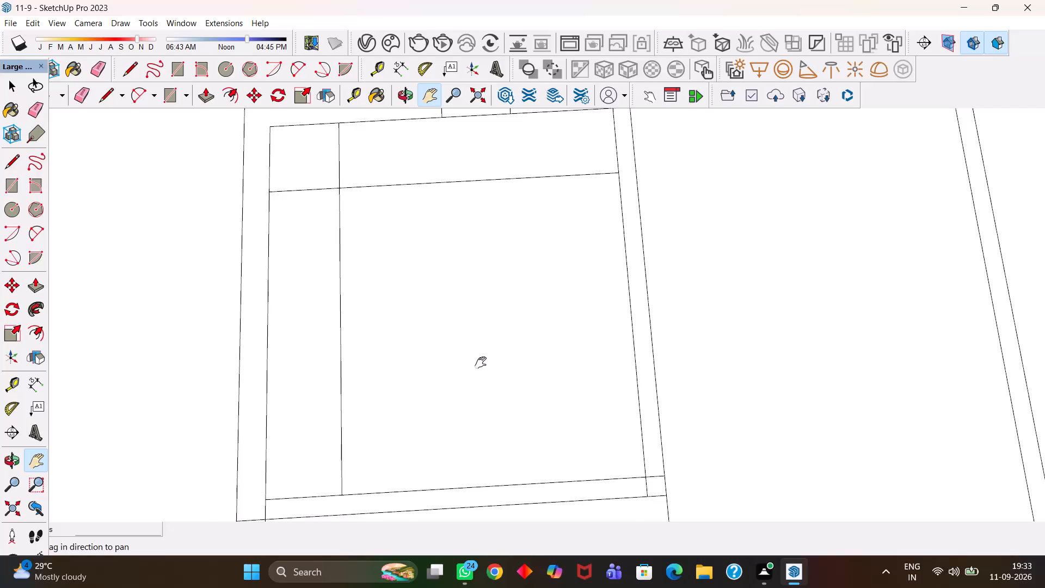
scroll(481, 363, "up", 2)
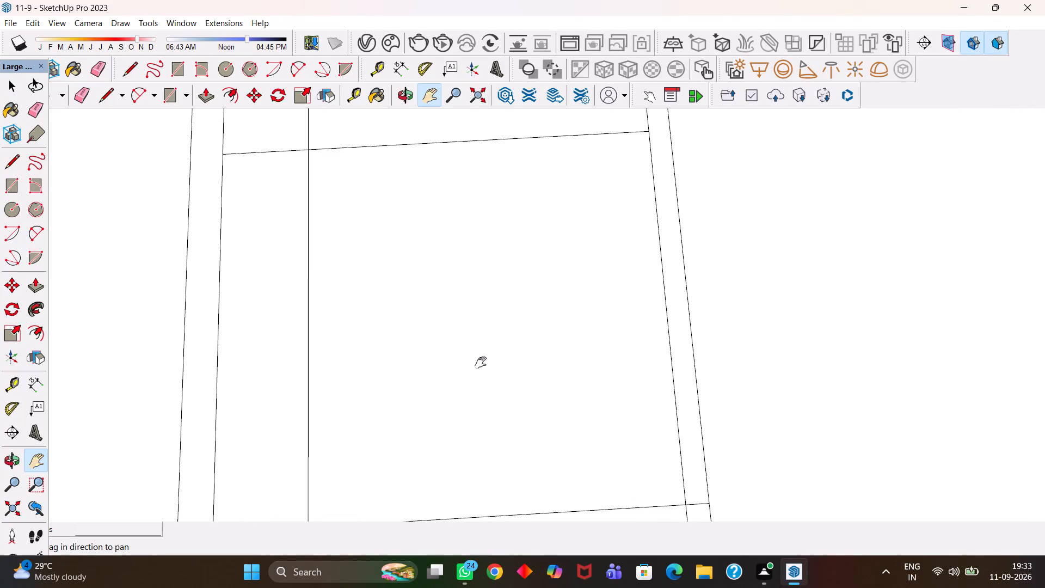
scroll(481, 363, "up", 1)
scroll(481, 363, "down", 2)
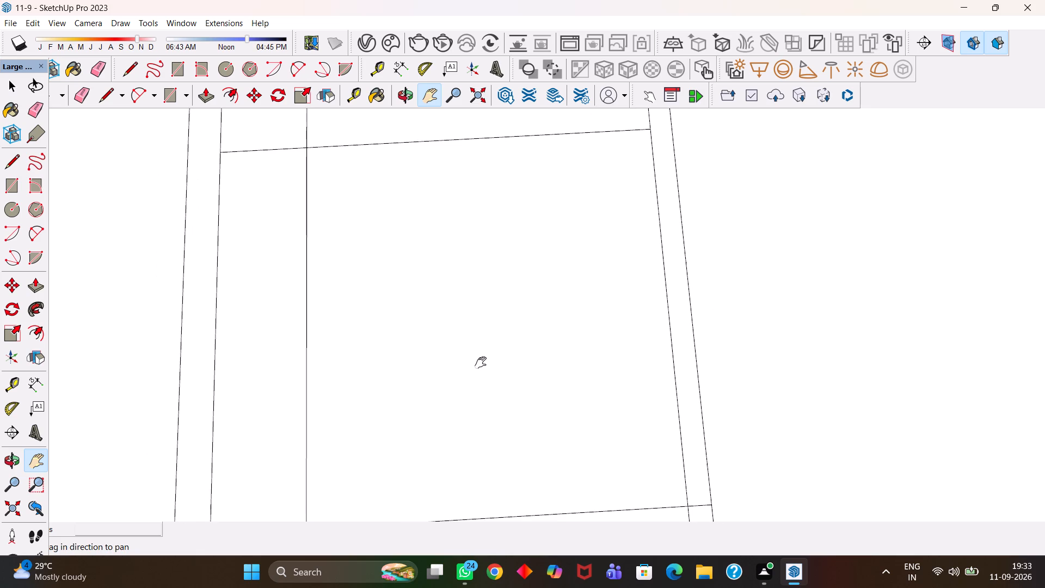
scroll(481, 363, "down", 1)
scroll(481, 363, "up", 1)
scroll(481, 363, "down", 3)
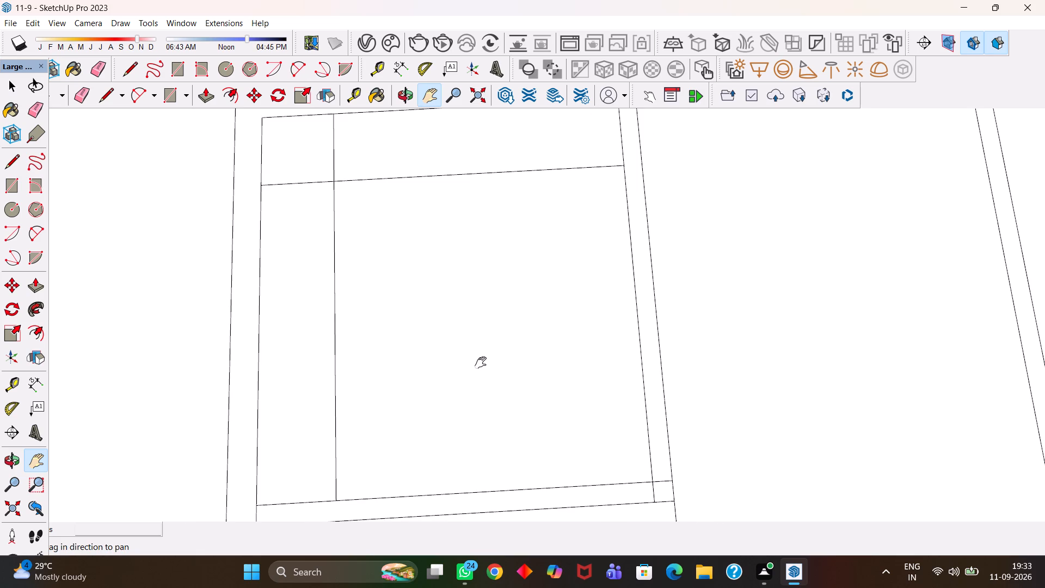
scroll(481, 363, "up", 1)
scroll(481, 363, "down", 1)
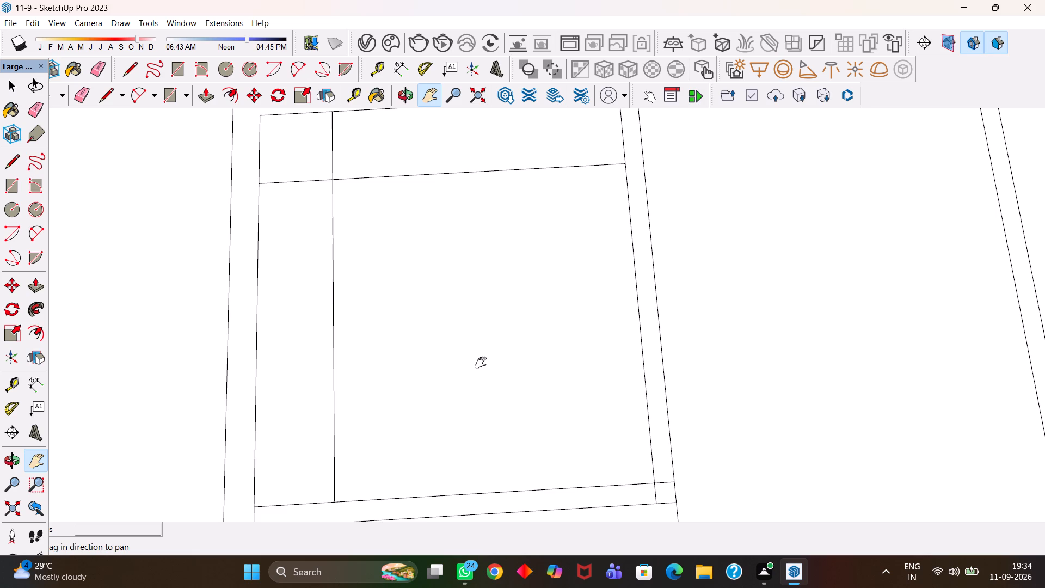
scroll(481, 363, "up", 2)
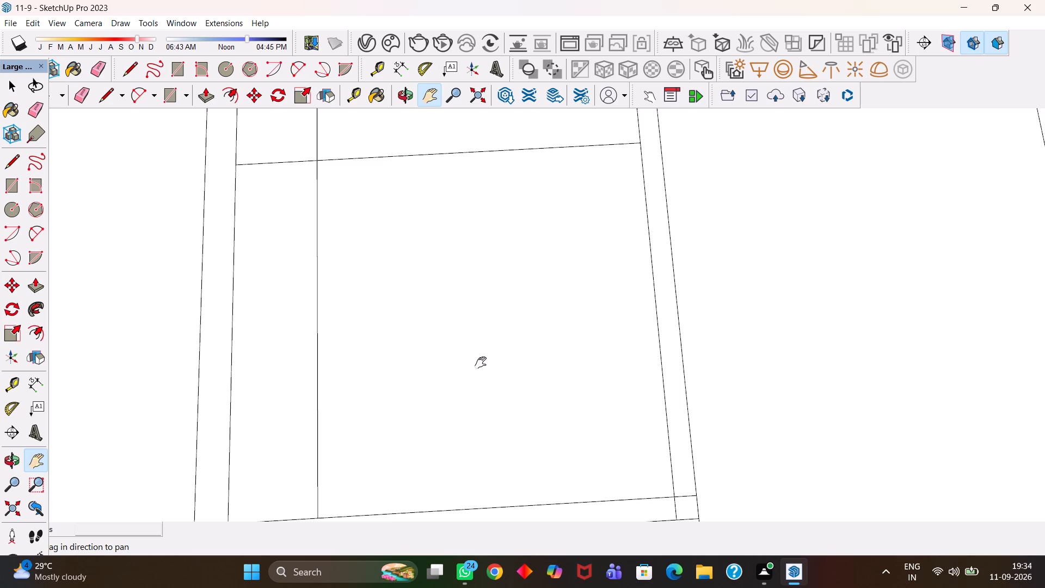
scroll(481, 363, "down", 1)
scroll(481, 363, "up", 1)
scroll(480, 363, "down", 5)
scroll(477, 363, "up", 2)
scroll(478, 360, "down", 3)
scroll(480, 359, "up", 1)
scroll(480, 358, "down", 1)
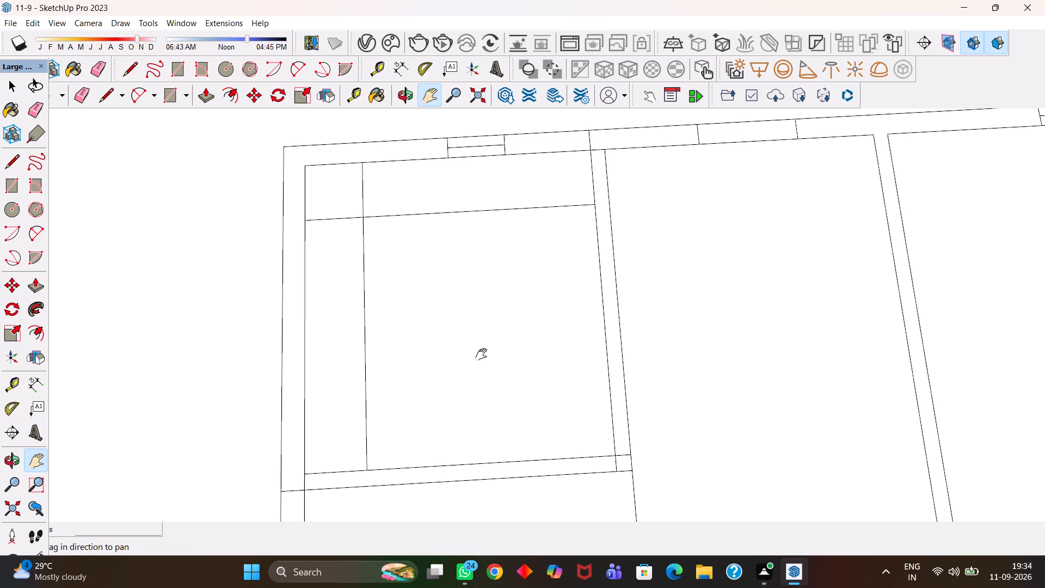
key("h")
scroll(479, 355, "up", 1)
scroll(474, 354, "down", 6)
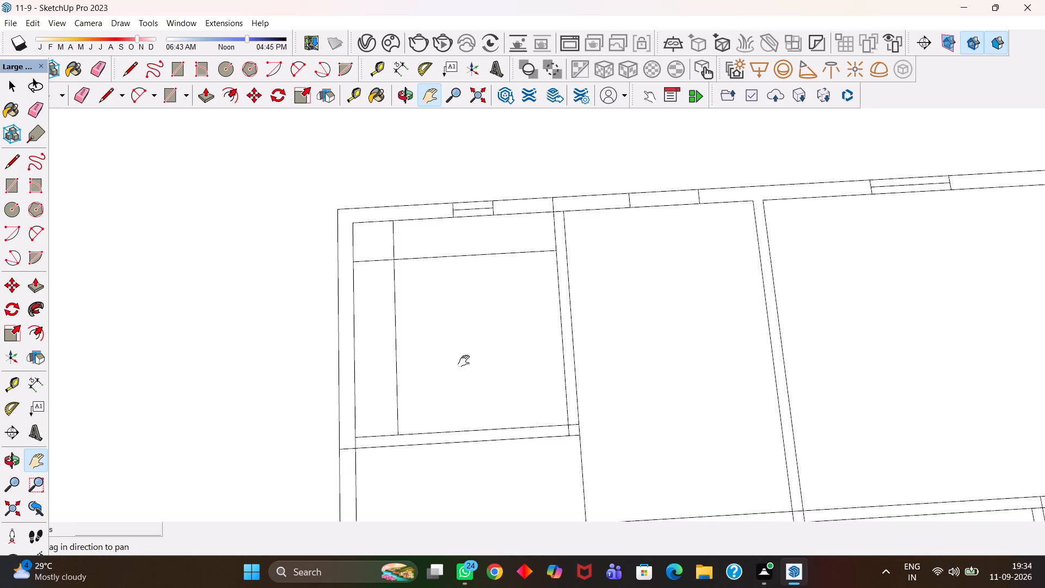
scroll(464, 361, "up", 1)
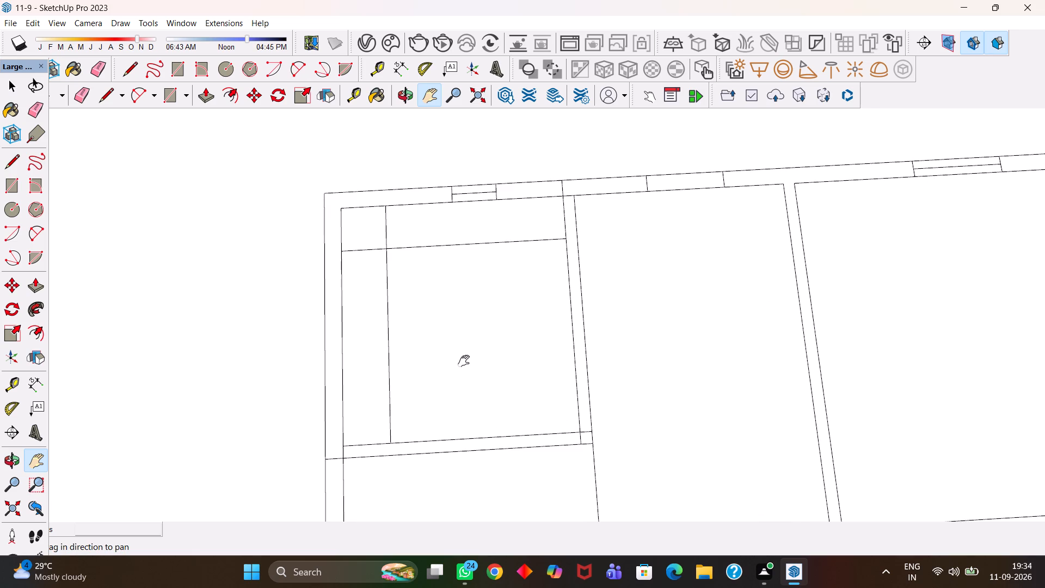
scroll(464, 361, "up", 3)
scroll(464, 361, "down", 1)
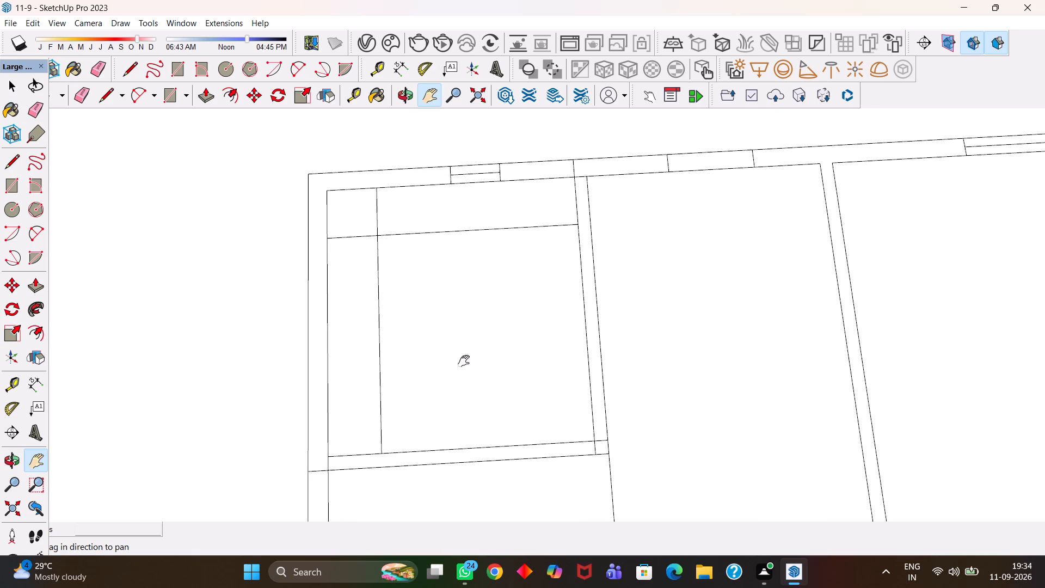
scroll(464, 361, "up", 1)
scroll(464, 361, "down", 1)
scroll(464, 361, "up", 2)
Place a lengthwise guide 5' inward from the inner face of the 20'3" outer wall beyond the small room.
key("h")
scroll(464, 361, "down", 2)
left_click_drag(380, 351, 452, 372)
scroll(451, 376, "down", 9)
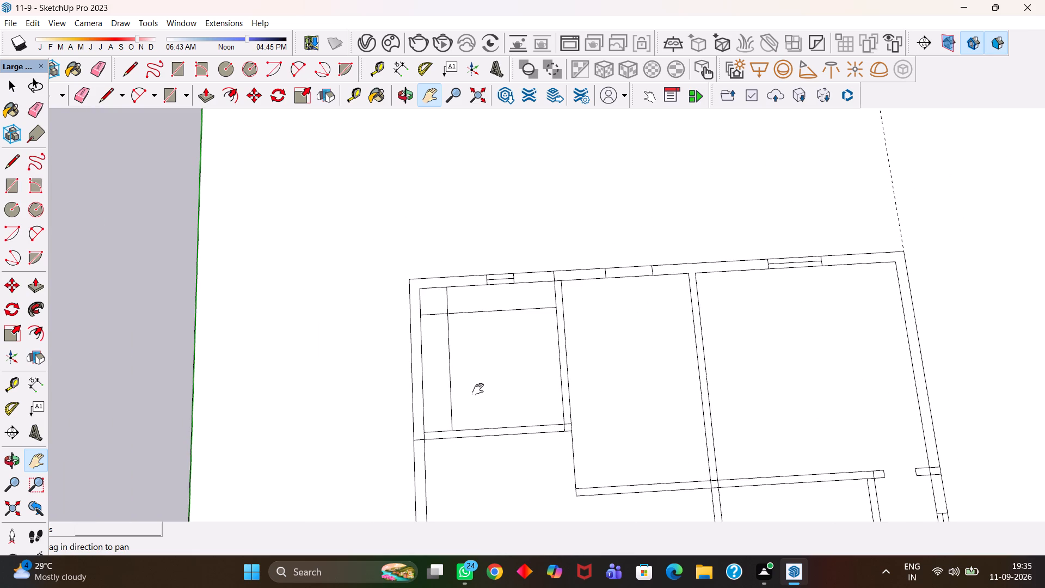
scroll(478, 389, "up", 4)
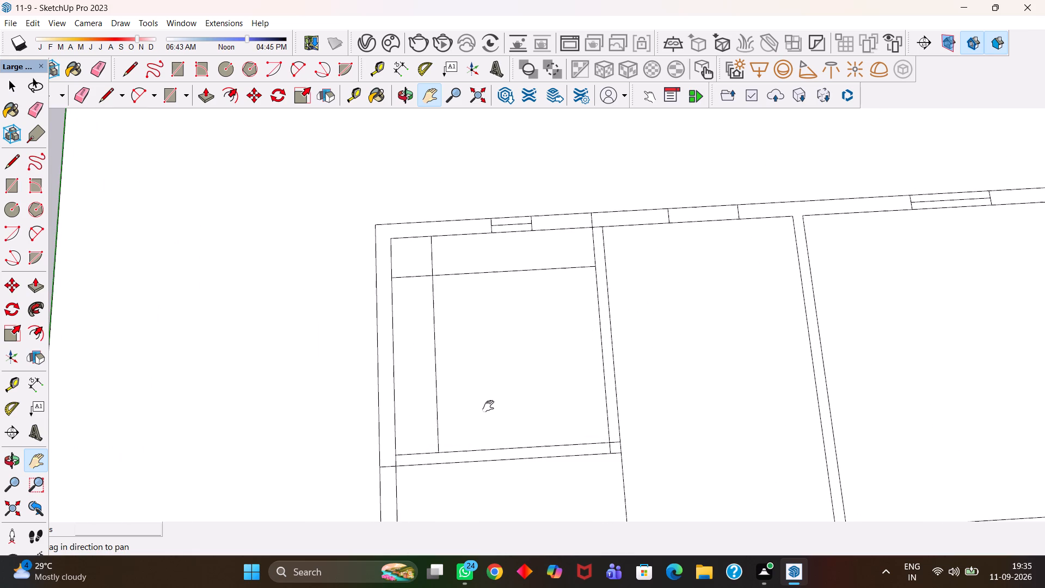
key("h")
left_click_drag(494, 425, 476, 328)
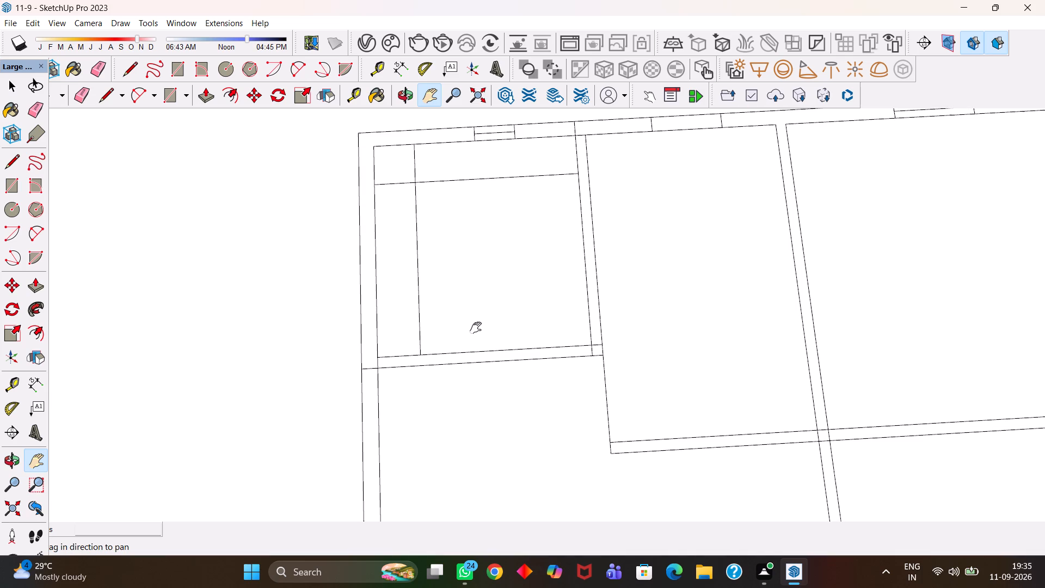
left_click_drag(476, 328, 476, 323)
key("t")
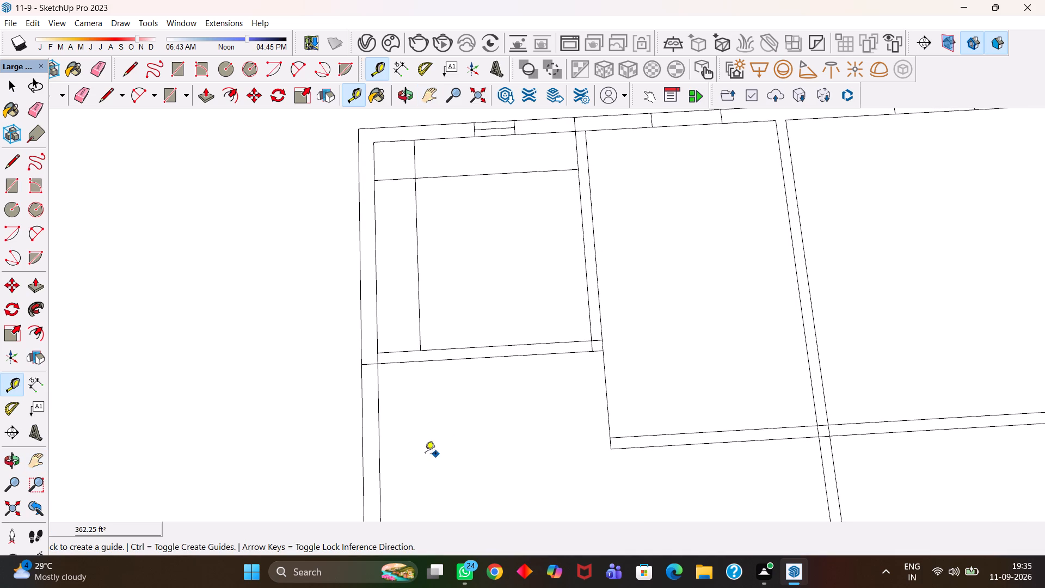
left_click(377, 450)
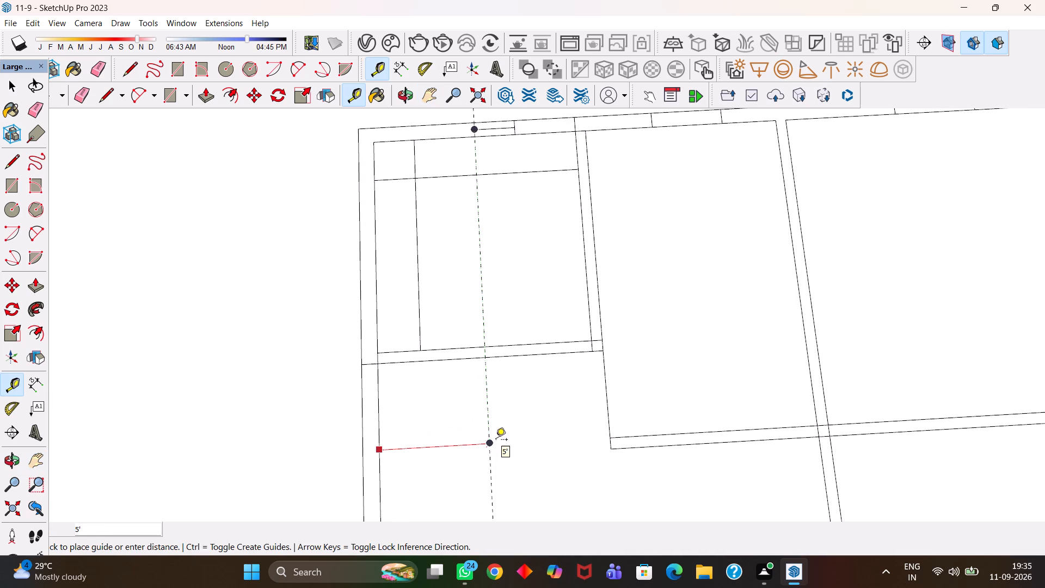
type("5'")
key("Return")
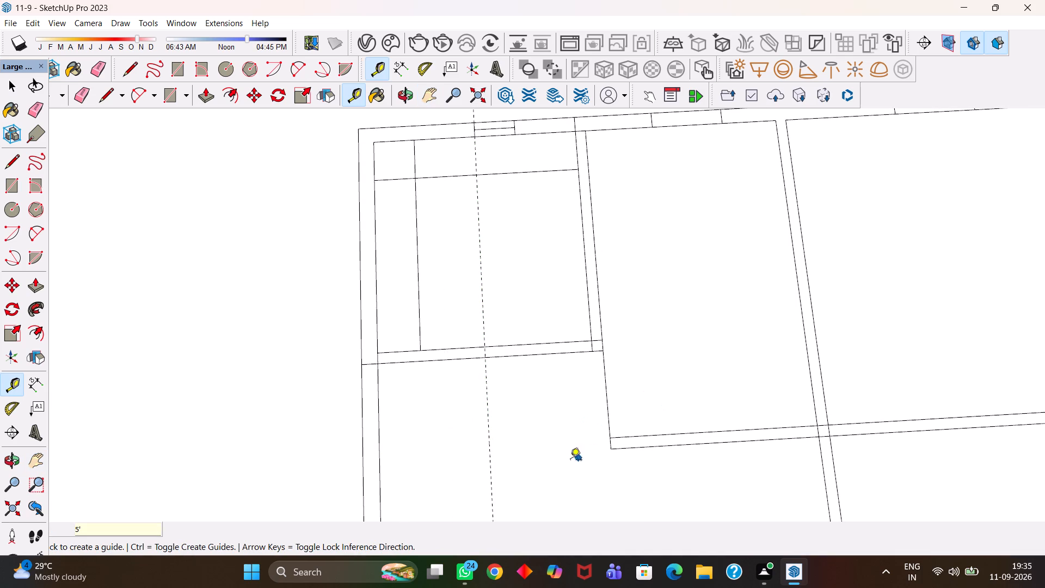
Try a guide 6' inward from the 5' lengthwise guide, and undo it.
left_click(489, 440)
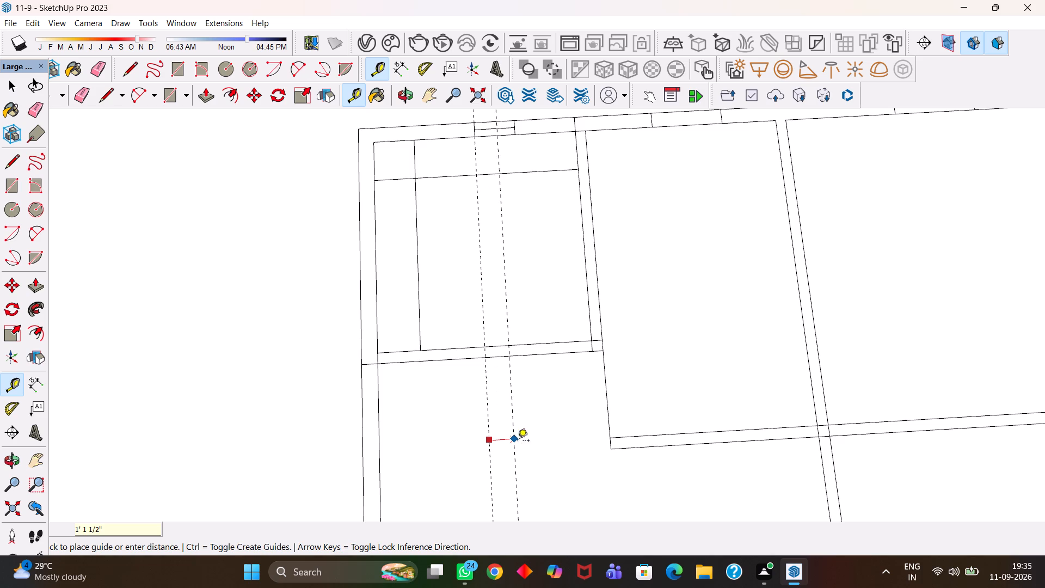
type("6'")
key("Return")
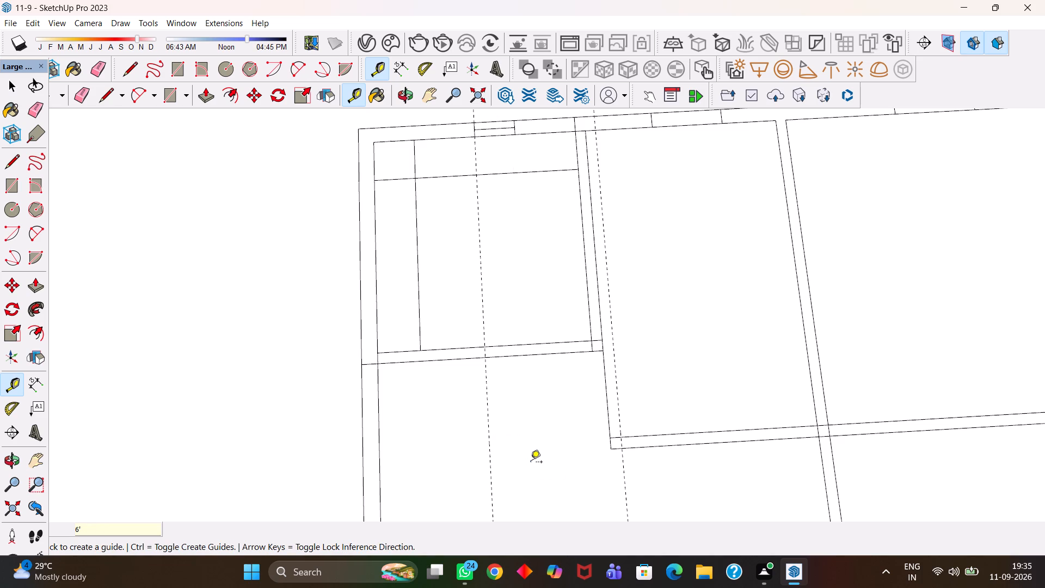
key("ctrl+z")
Add two lengthwise guides offset 6' and 6" inward from the guide that is 5' off the outer wall.
left_click(488, 418)
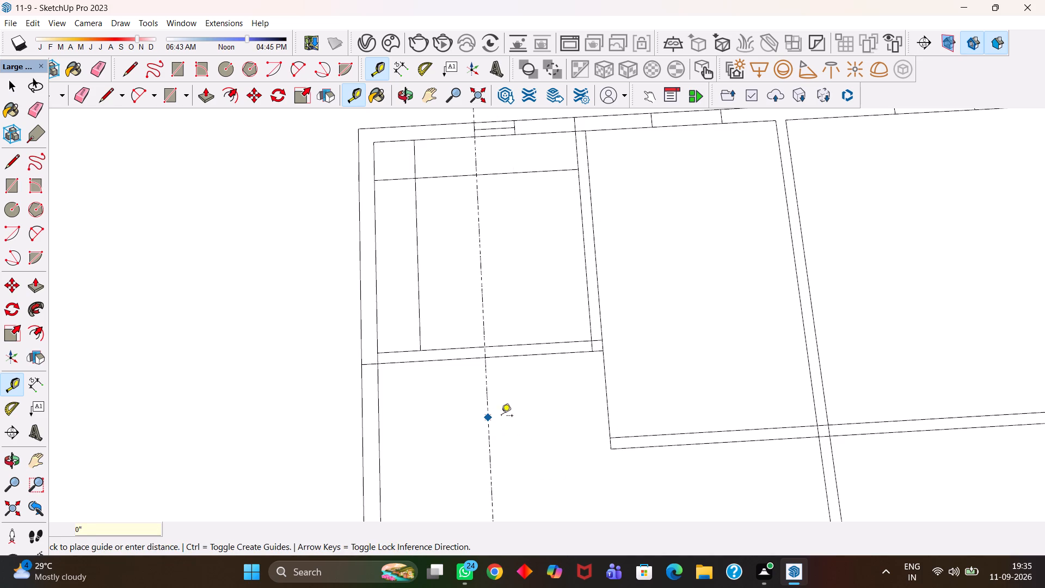
type("6'")
key("Return")
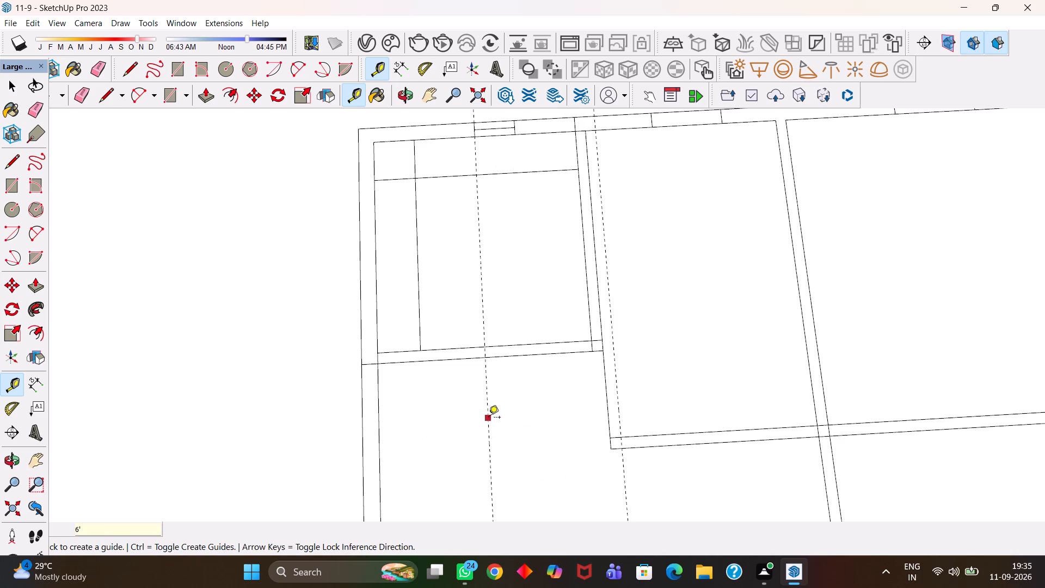
left_click(489, 418)
key("6")
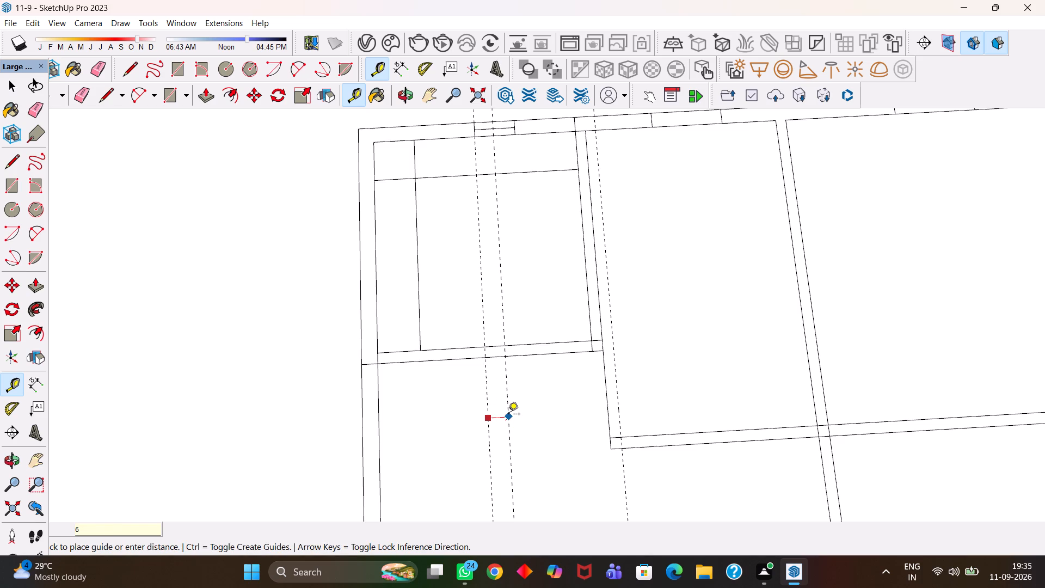
key("shift+quotedbl")
key("Return")
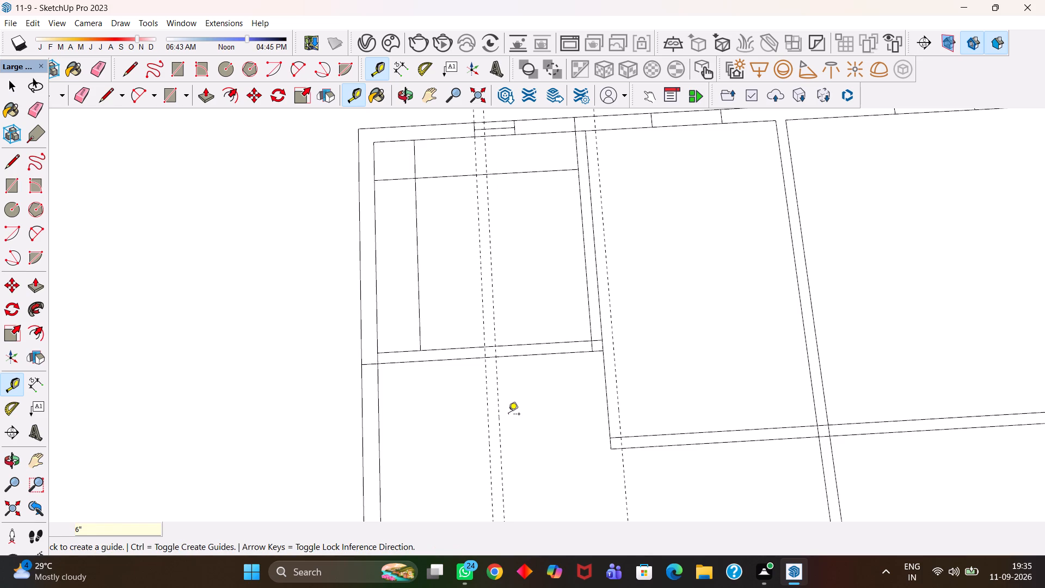
Place a crosswise guide 4' outside the small room's cross partition and another 6" beyond that guide.
key("t")
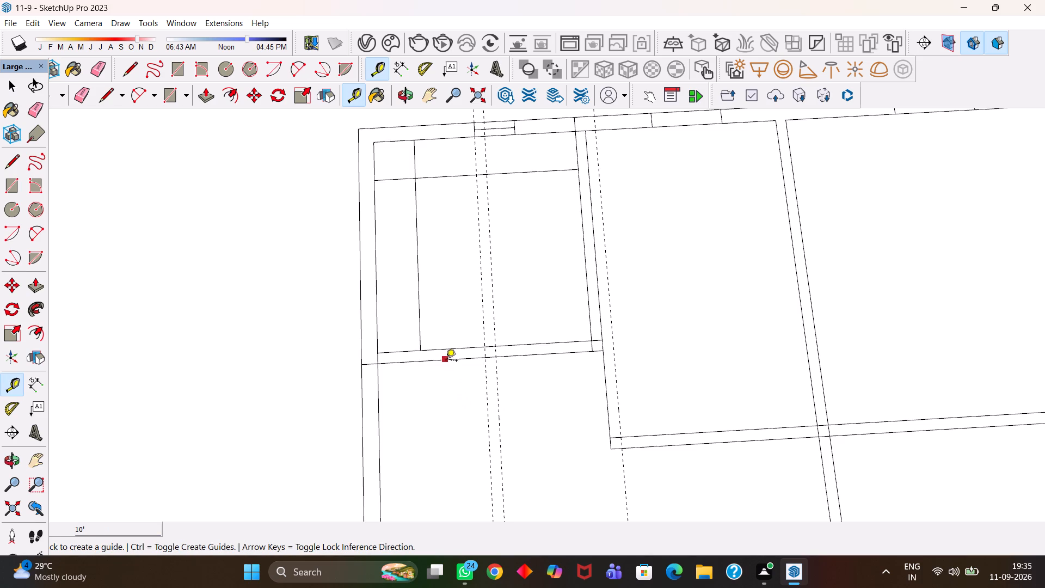
left_click(446, 359)
type("4'")
key("Return")
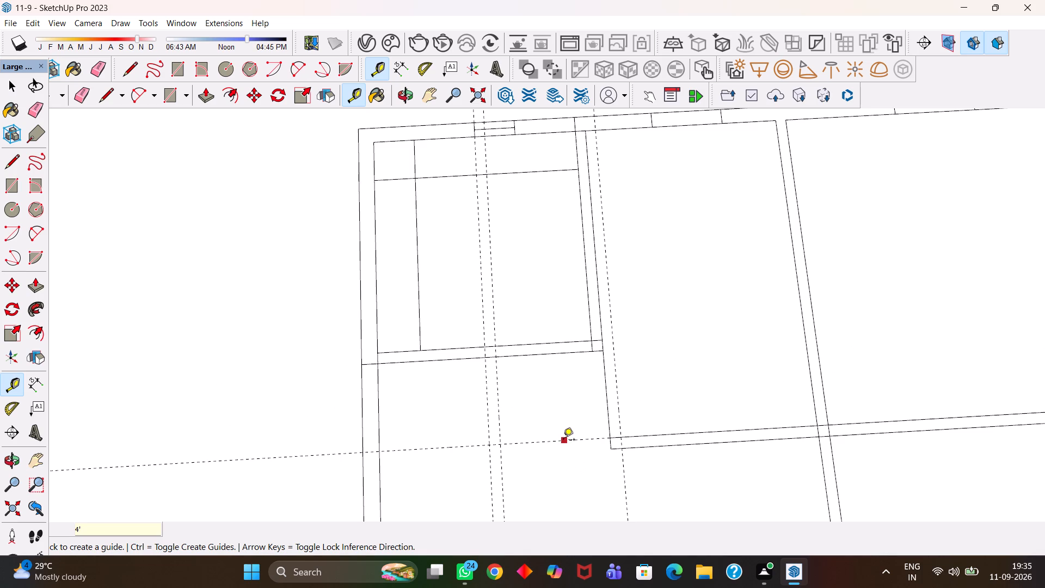
double_click(563, 440)
left_click(545, 438)
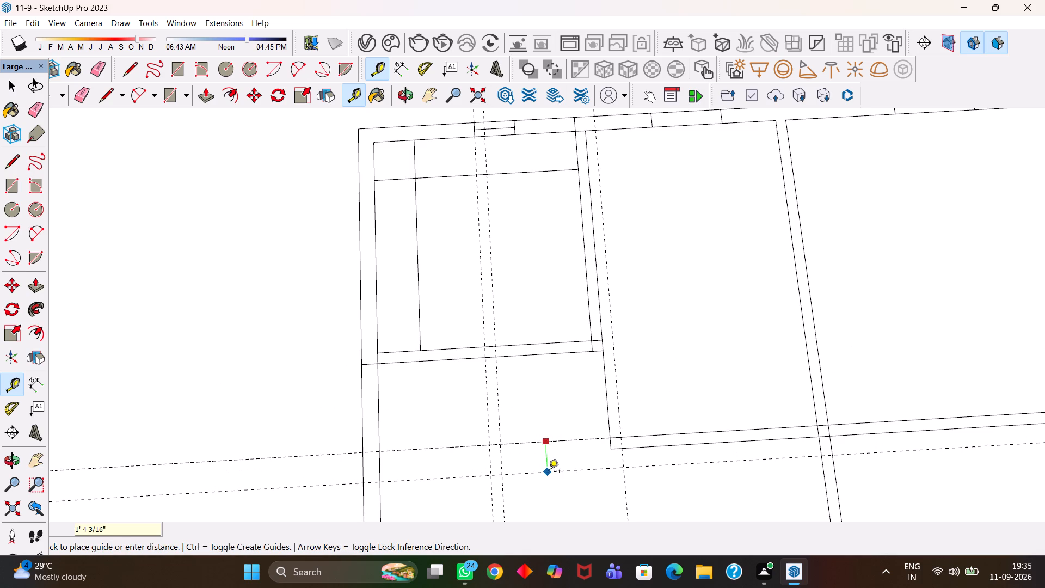
type("6\"")
key("Return")
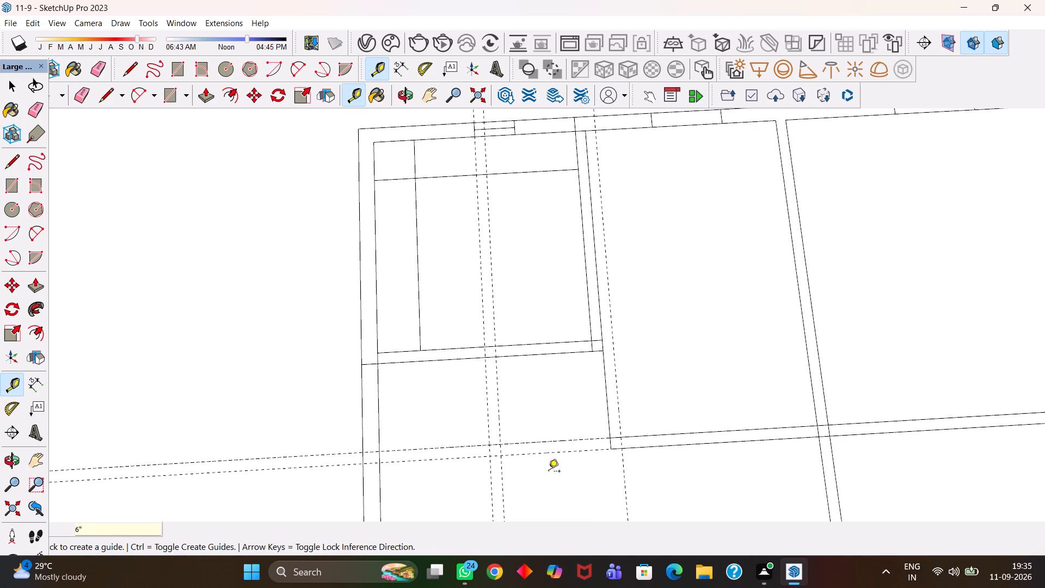
Draw an L-shaped pair of 6" partition rectangles on the guides, 5'6" from the outer wall and 4'6" to the small room's cross partition.
key("r")
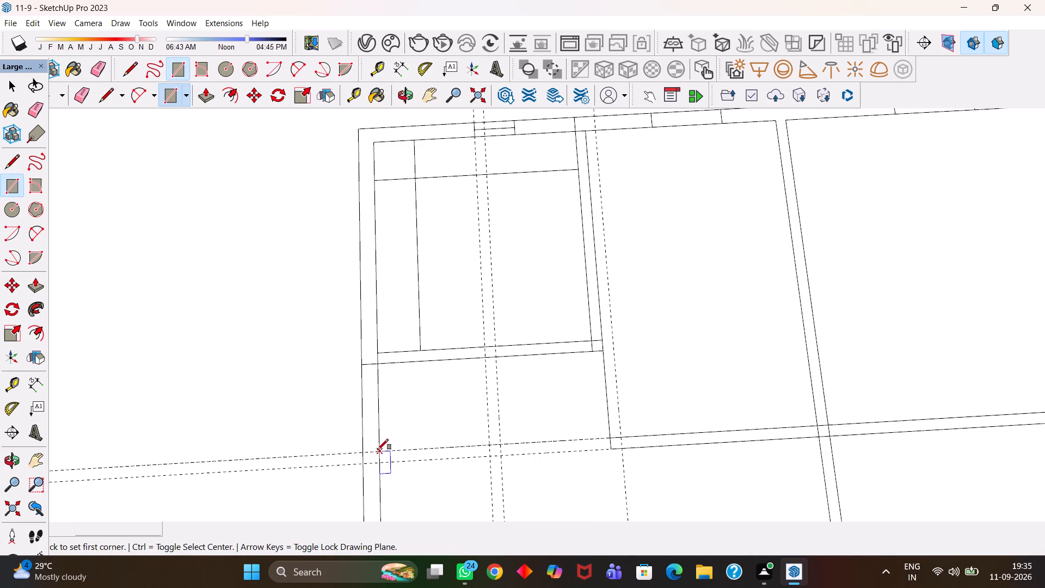
left_click(378, 450)
left_click(500, 455)
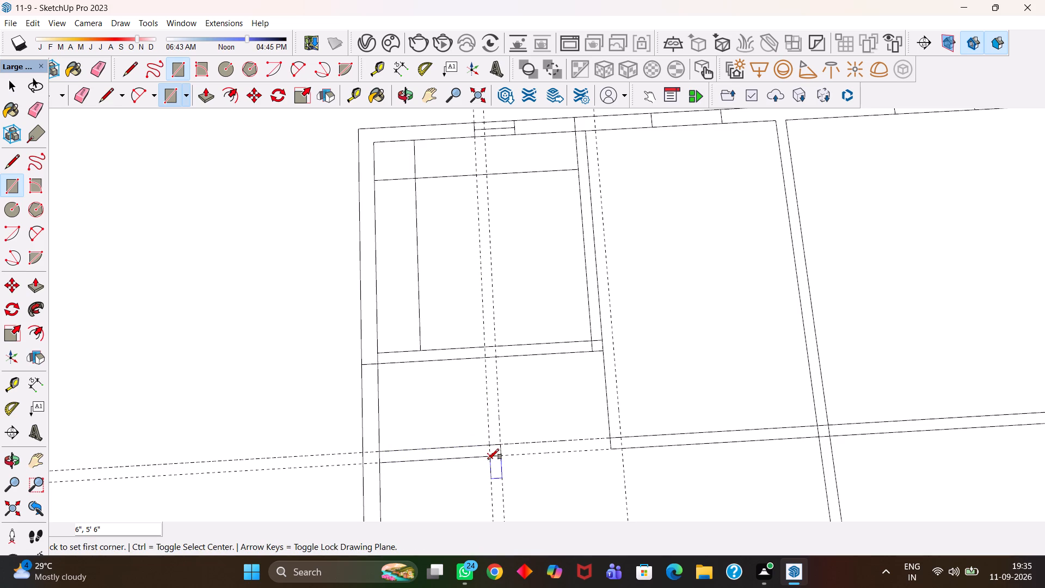
left_click(492, 457)
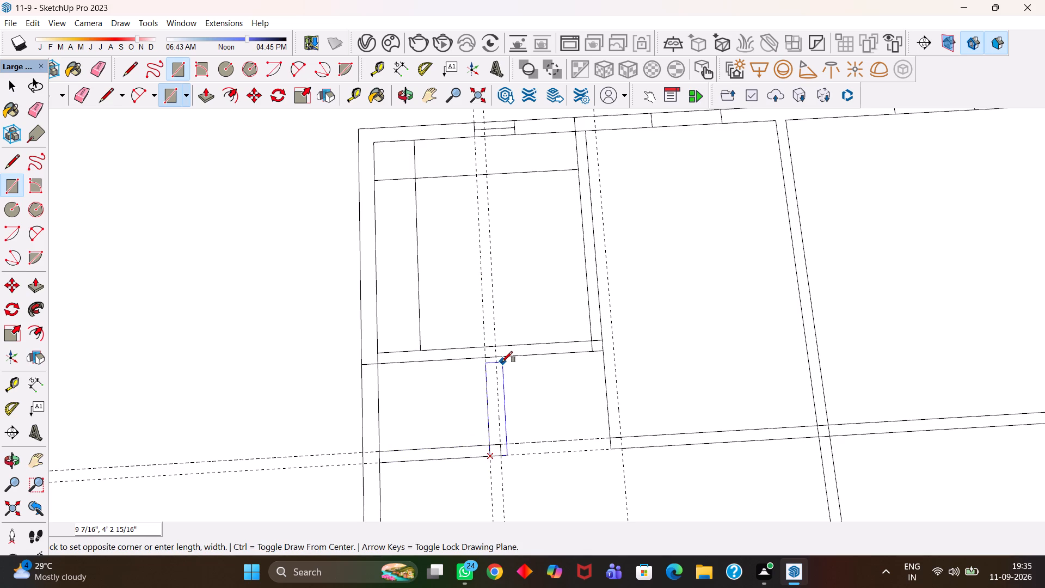
left_click(499, 357)
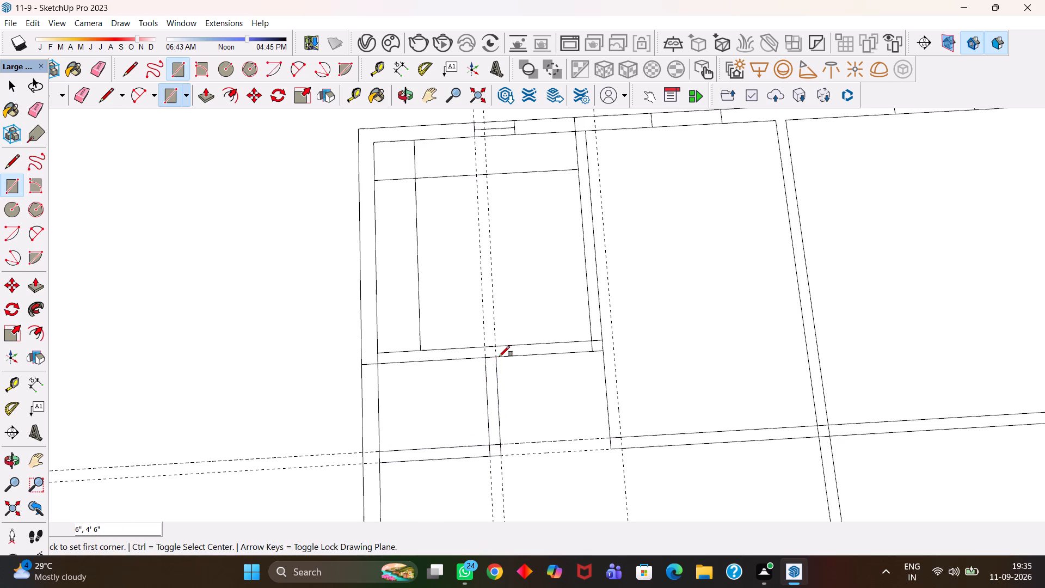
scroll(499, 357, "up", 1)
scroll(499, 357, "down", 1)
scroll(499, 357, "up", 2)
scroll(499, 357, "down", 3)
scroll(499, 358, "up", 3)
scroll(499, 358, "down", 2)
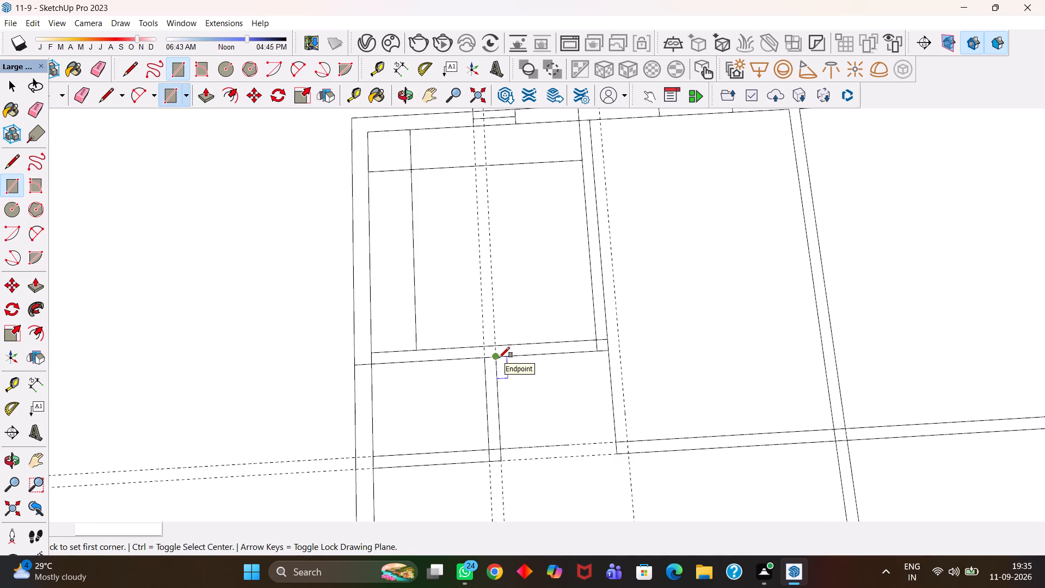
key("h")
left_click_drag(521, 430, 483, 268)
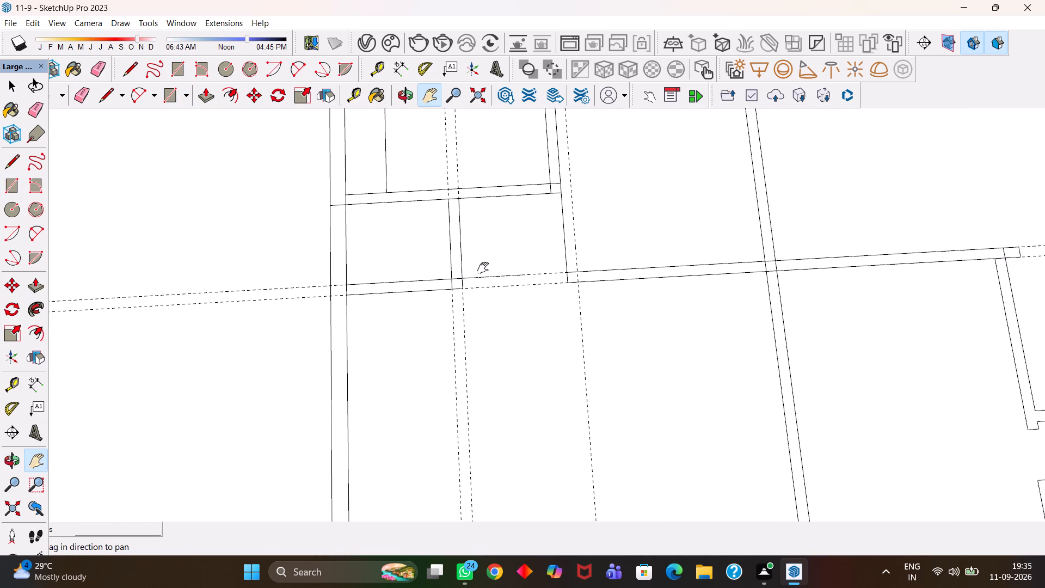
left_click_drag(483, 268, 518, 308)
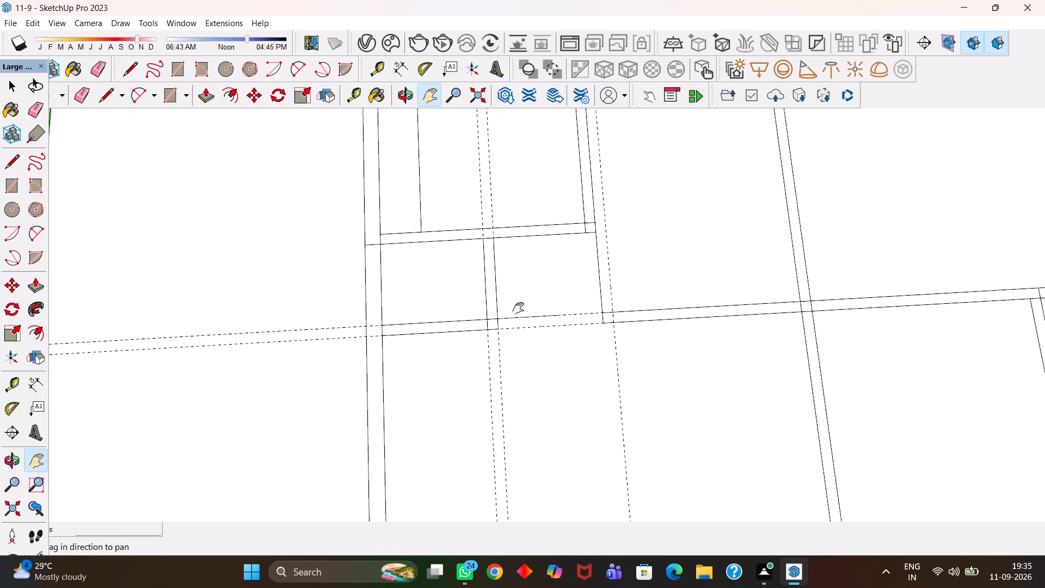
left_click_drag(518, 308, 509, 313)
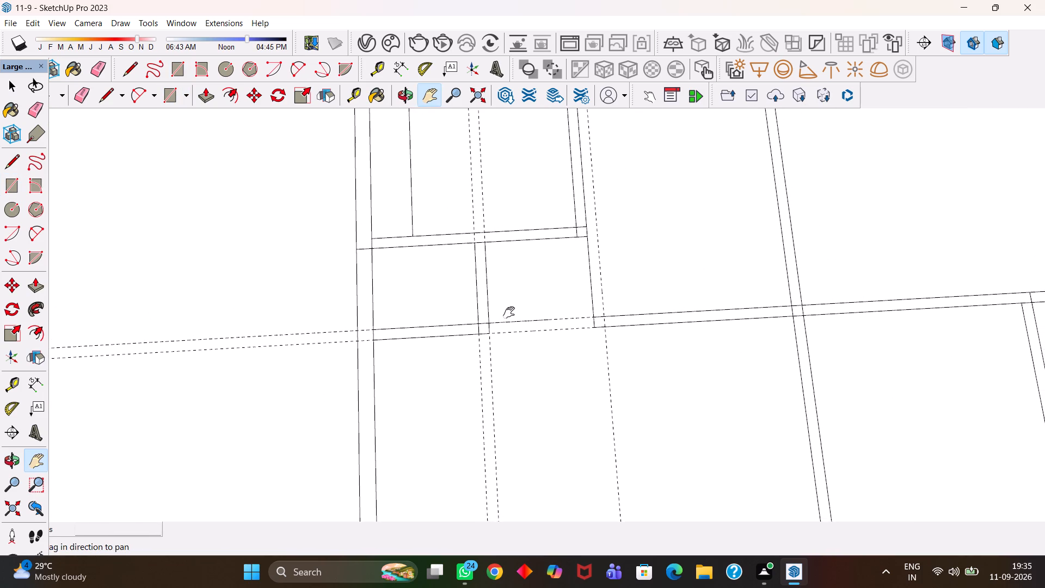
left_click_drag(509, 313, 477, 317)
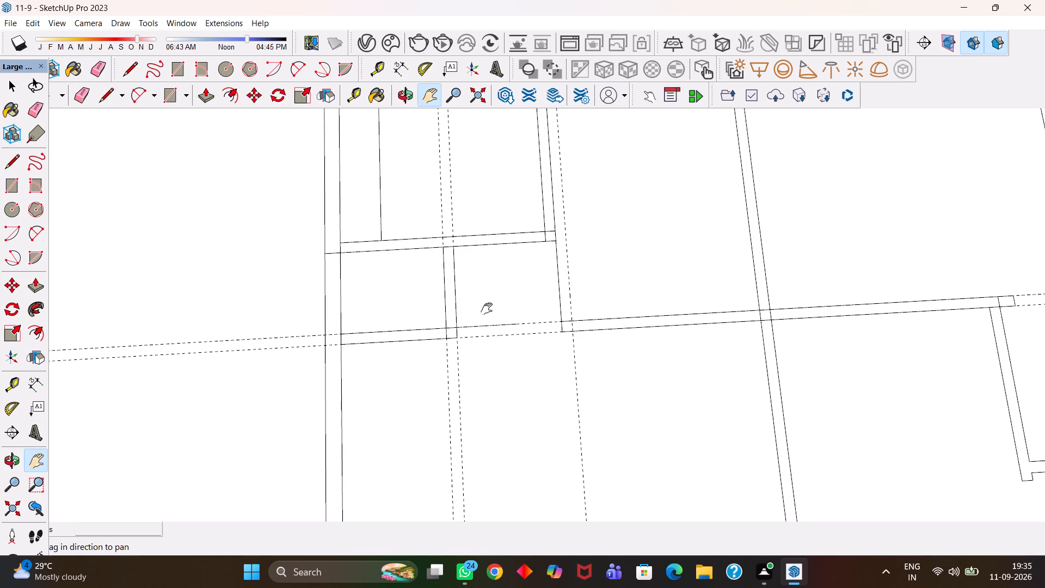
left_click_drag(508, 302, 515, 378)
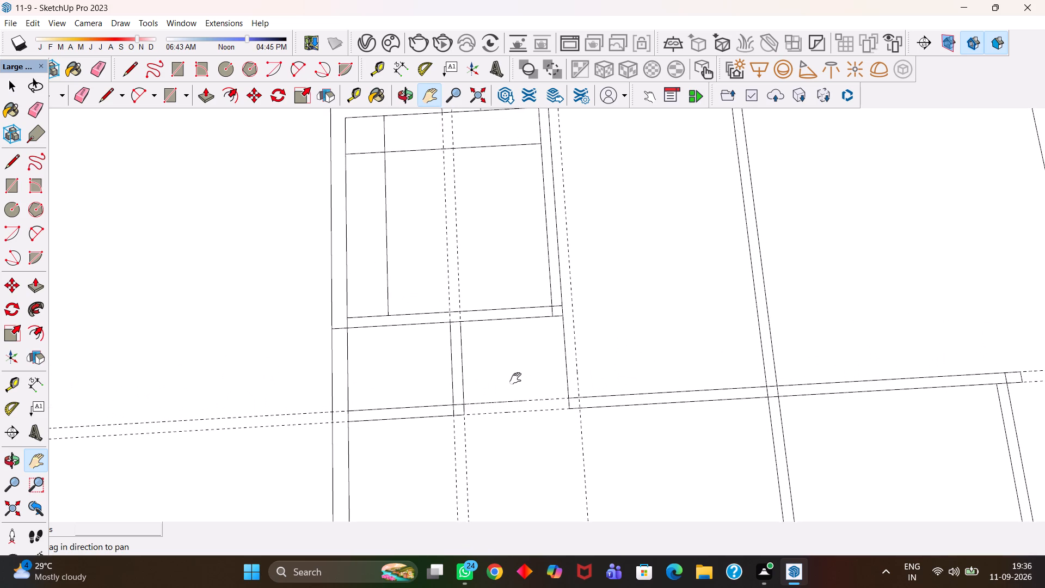
Erase all the remaining guides and the single line running from the small room's corner to the end of the detached cross partition.
left_click_drag(515, 378, 518, 381)
left_click(533, 369)
key("e")
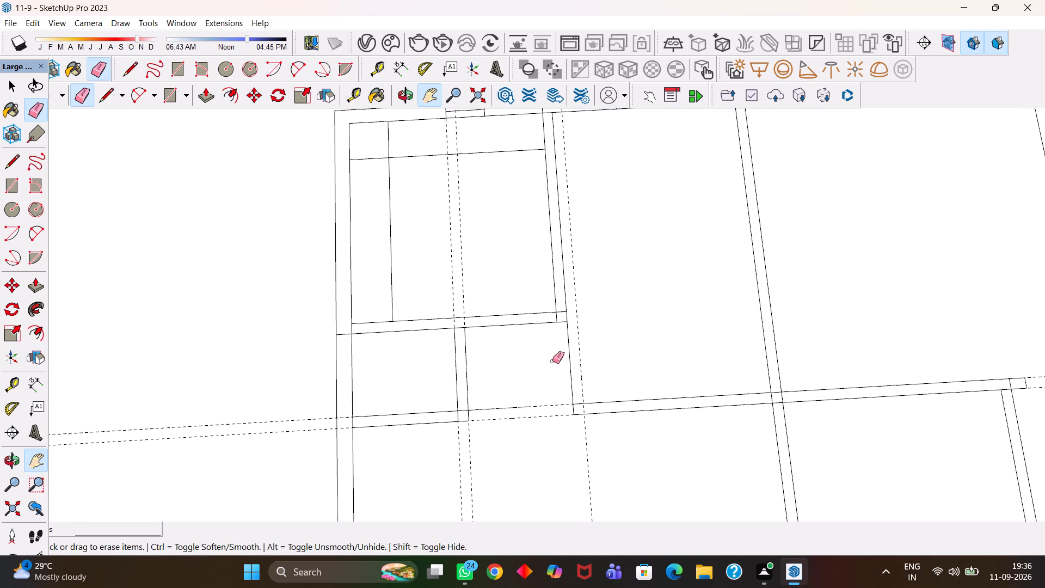
left_click_drag(560, 354, 576, 365)
left_click_drag(544, 390, 539, 406)
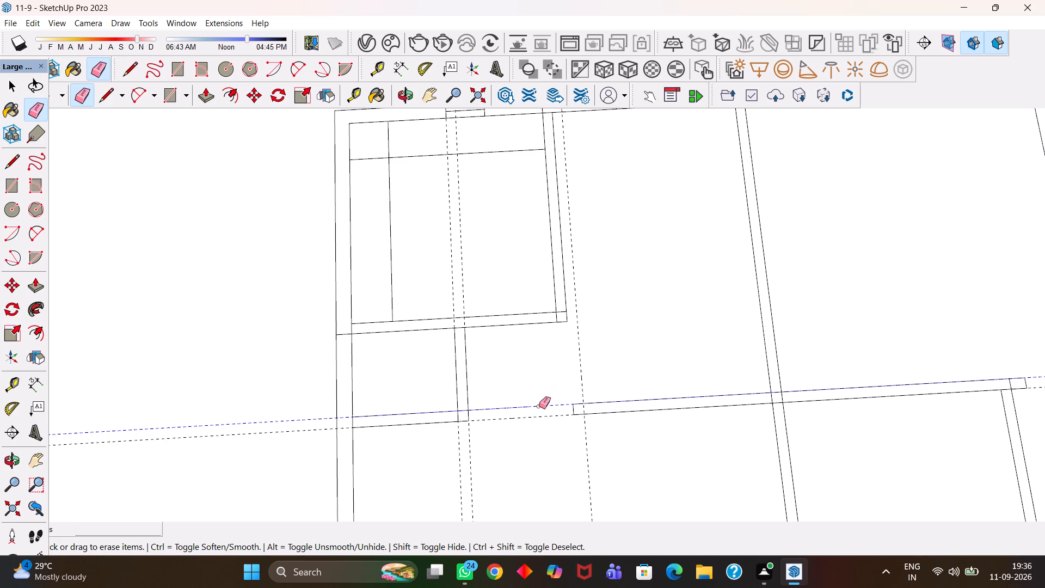
left_click_drag(539, 406, 539, 376)
left_click_drag(539, 376, 539, 371)
left_click_drag(539, 371, 465, 479)
left_click_drag(599, 461, 560, 466)
left_click_drag(559, 466, 543, 381)
left_click_drag(459, 292, 402, 262)
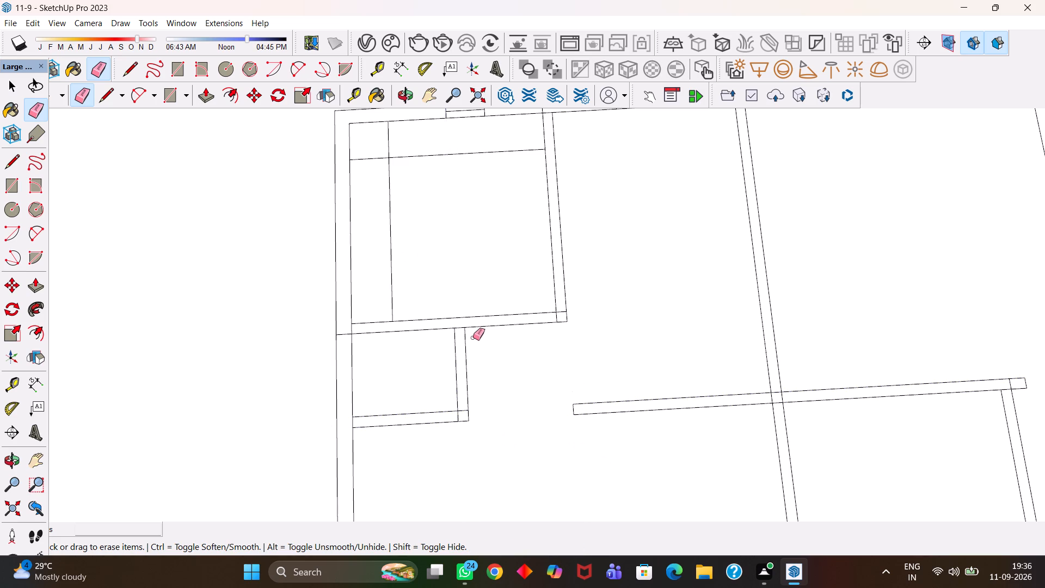
Close the small room's cross partition with a 6" line flush with the new lengthwise partition's outer face, and erase the stretch beyond it.
scroll(460, 338, "up", 3)
scroll(442, 344, "down", 2)
scroll(442, 344, "up", 2)
scroll(474, 324, "down", 1)
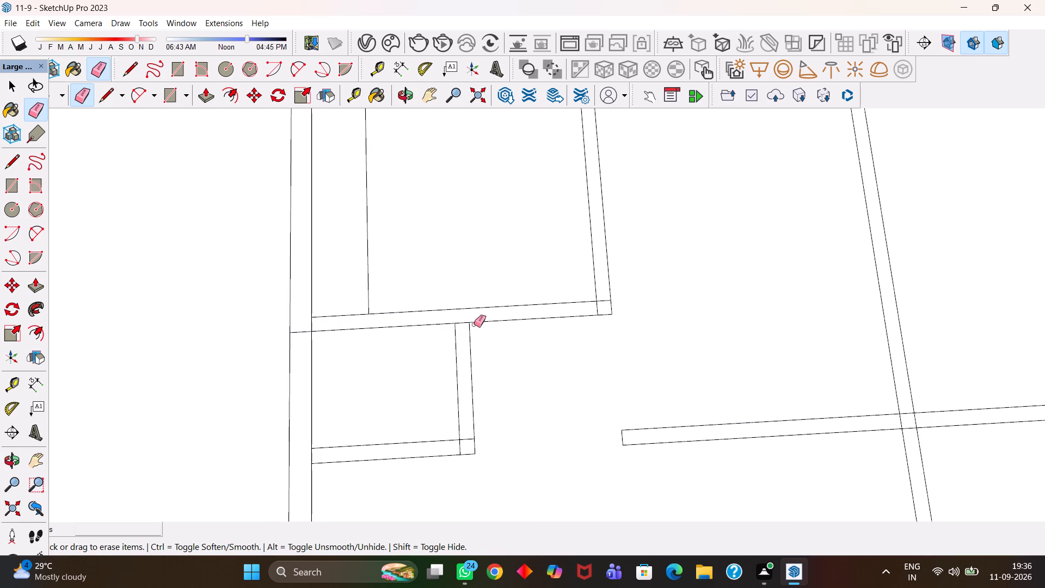
scroll(474, 324, "down", 1)
key("l")
left_click(470, 329)
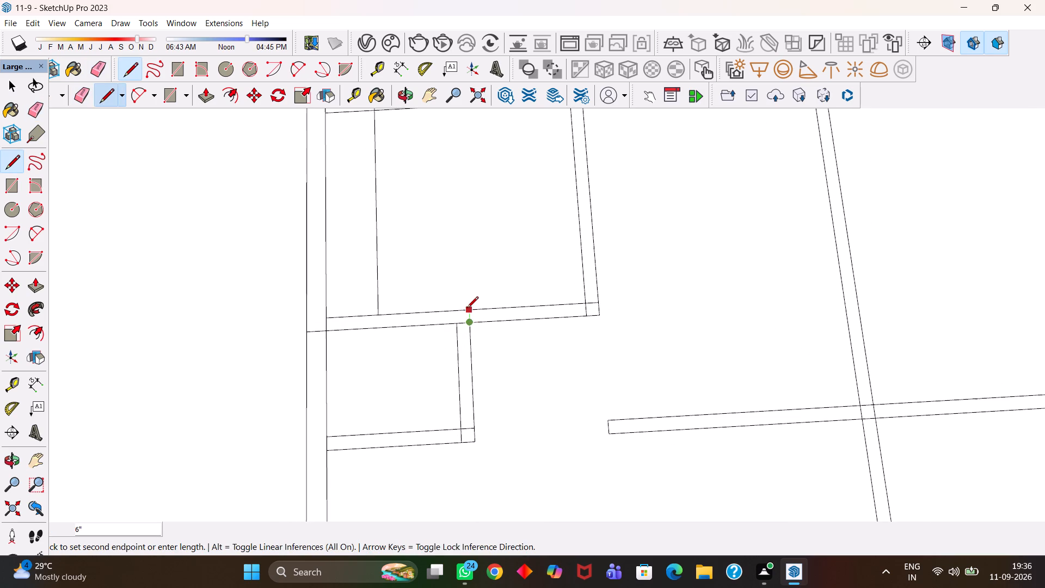
left_click(467, 309)
key("e")
left_click_drag(501, 296, 532, 363)
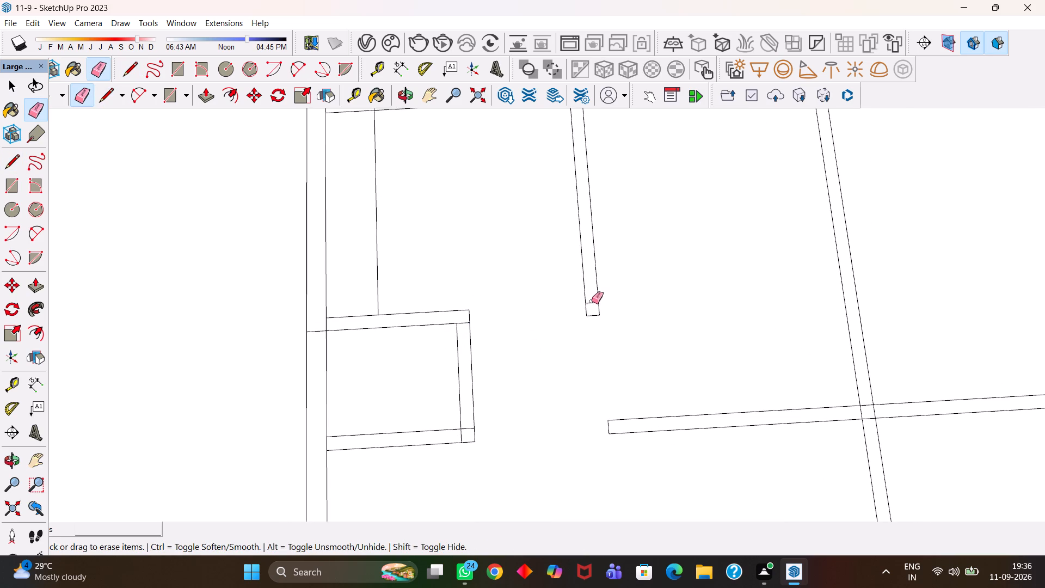
left_click(592, 301)
Place guides along both edges of the new cross partition and bridge the gap to the detached partition with a 5' by 6" rectangle.
key("t")
double_click(419, 432)
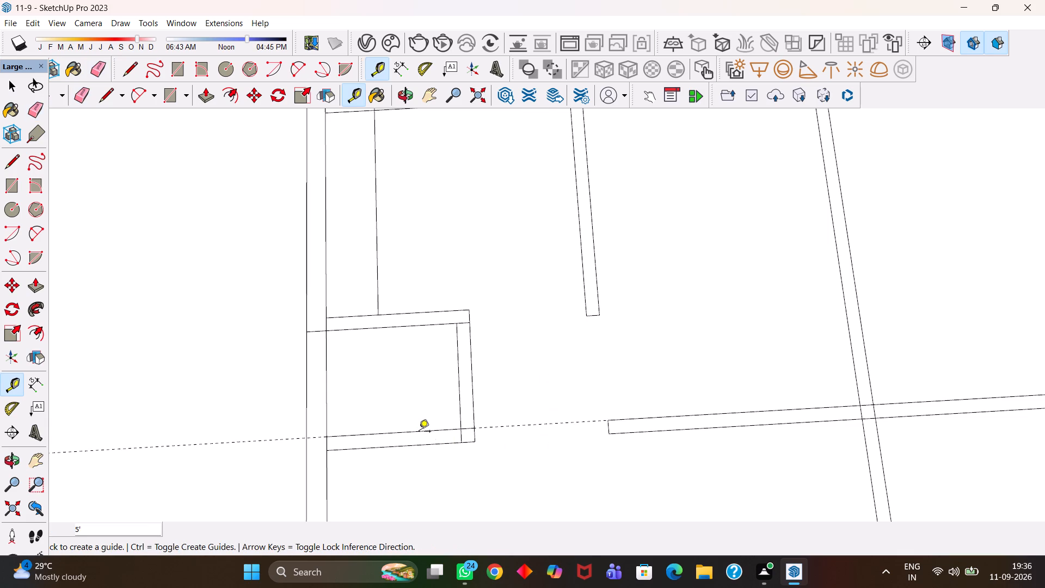
double_click(424, 444)
scroll(496, 431, "down", 2)
scroll(496, 431, "up", 1)
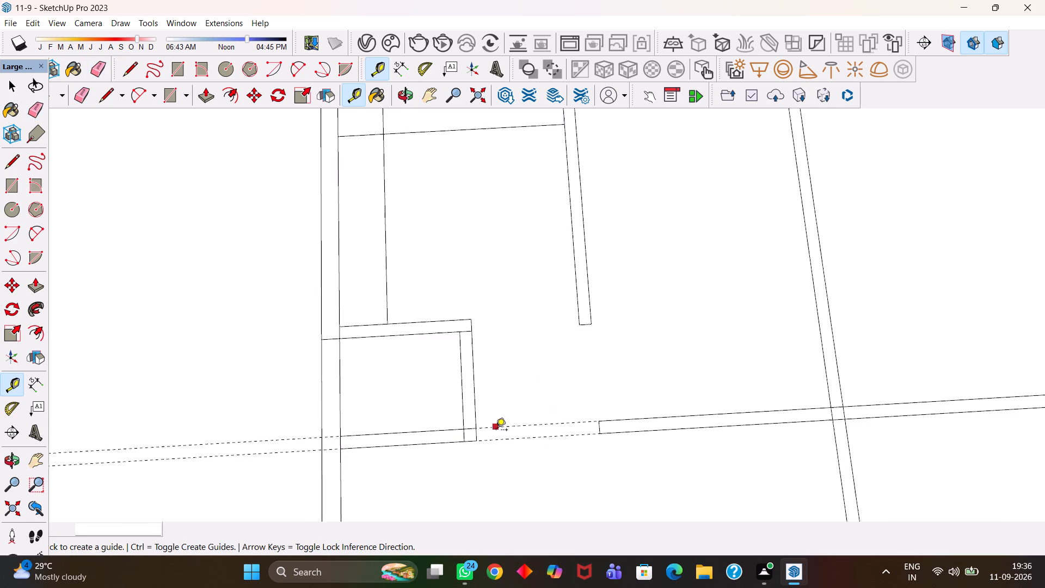
scroll(496, 431, "down", 5)
scroll(496, 431, "up", 1)
scroll(493, 428, "down", 4)
scroll(493, 428, "up", 1)
scroll(493, 428, "down", 1)
scroll(493, 428, "up", 1)
scroll(493, 428, "down", 1)
scroll(493, 428, "up", 4)
key("h")
left_click_drag(674, 371, 509, 334)
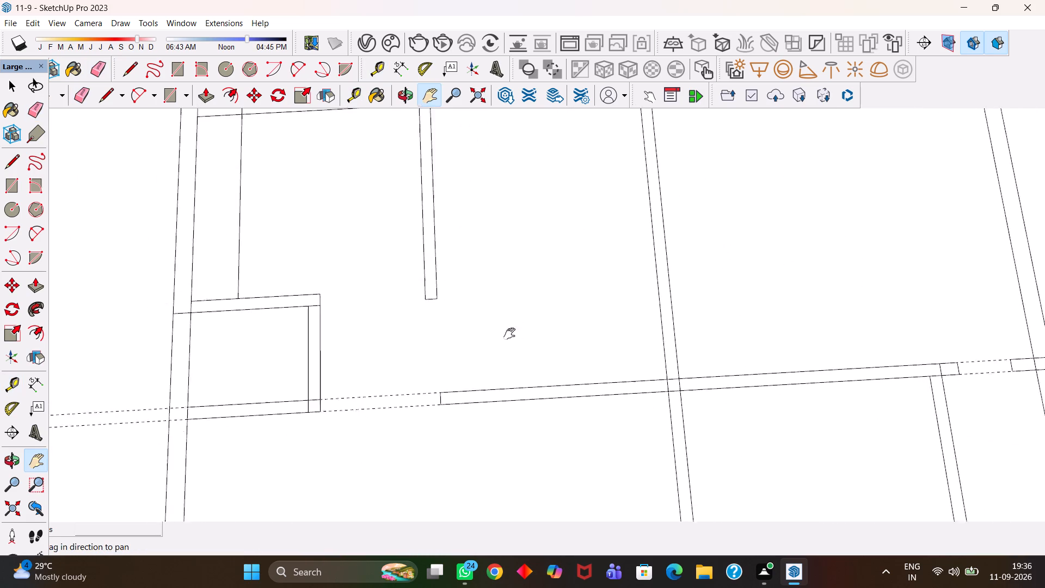
left_click_drag(509, 334, 399, 188)
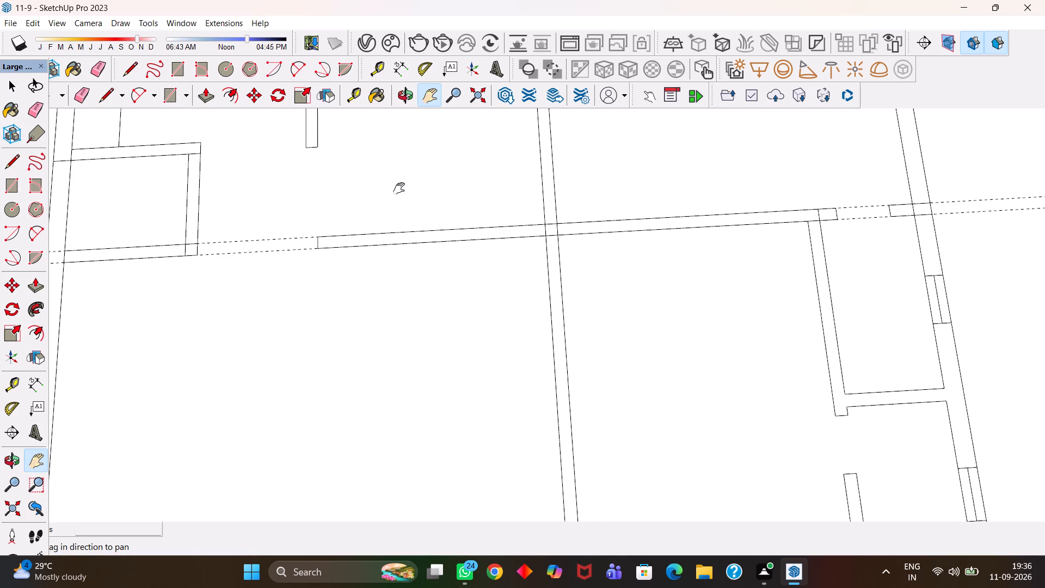
left_click_drag(399, 188, 567, 299)
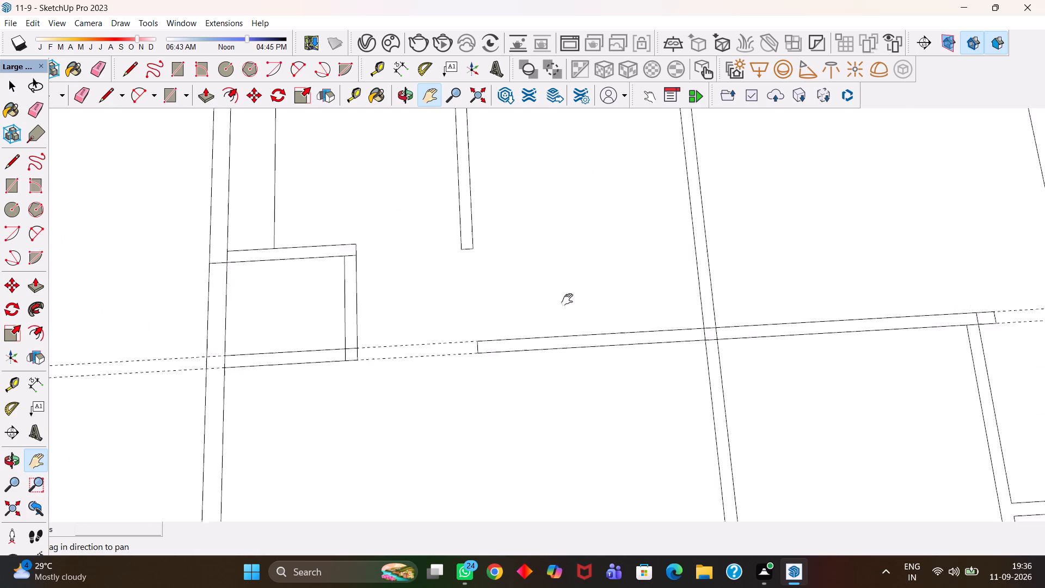
left_click_drag(567, 299, 595, 326)
key("r")
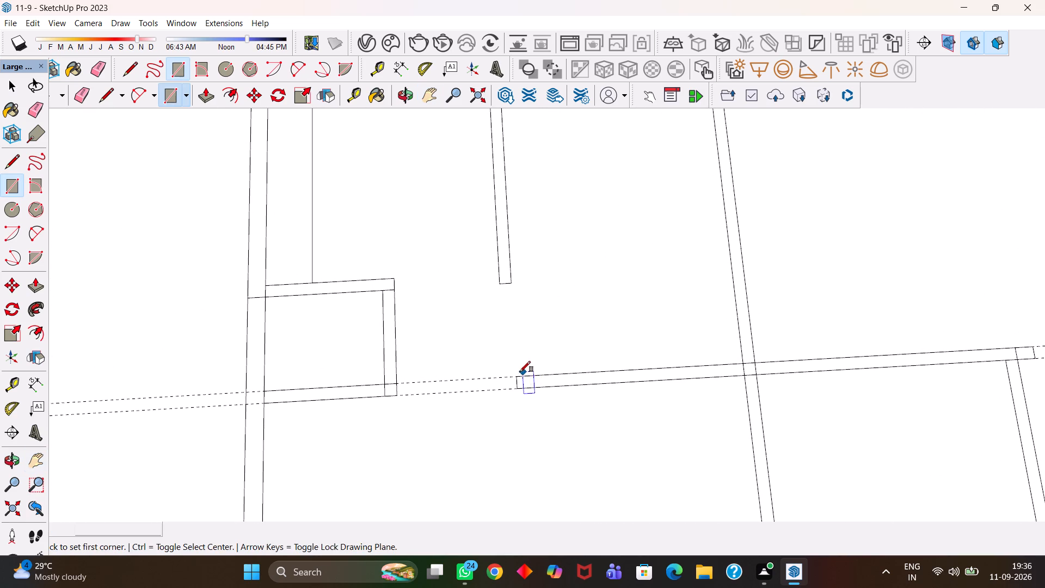
left_click(514, 376)
left_click(398, 395)
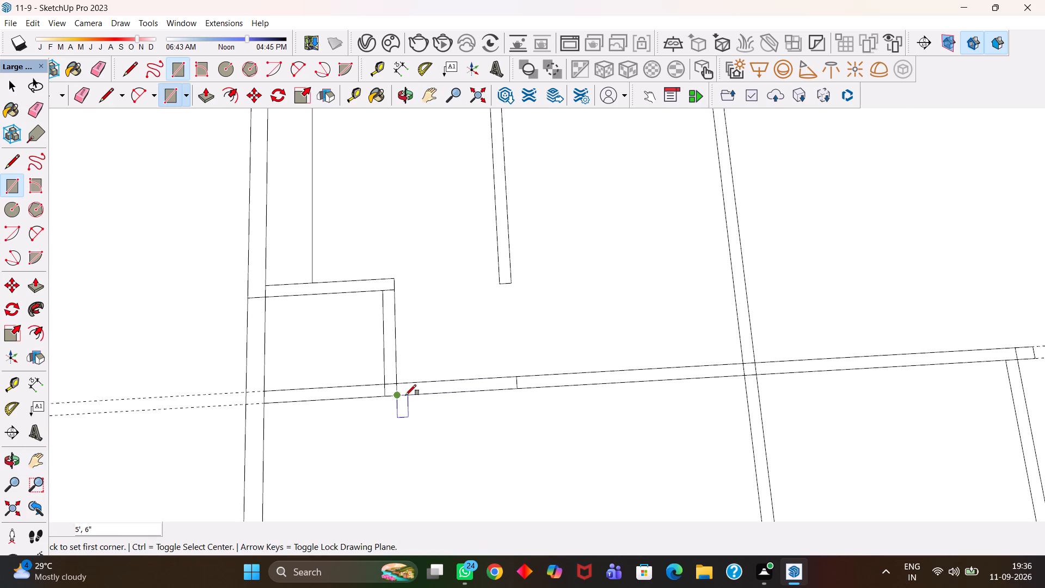
Erase the two guides and the cross partition's stretch between the 5' extension and the long central partition.
key("e")
left_click_drag(543, 345, 573, 400)
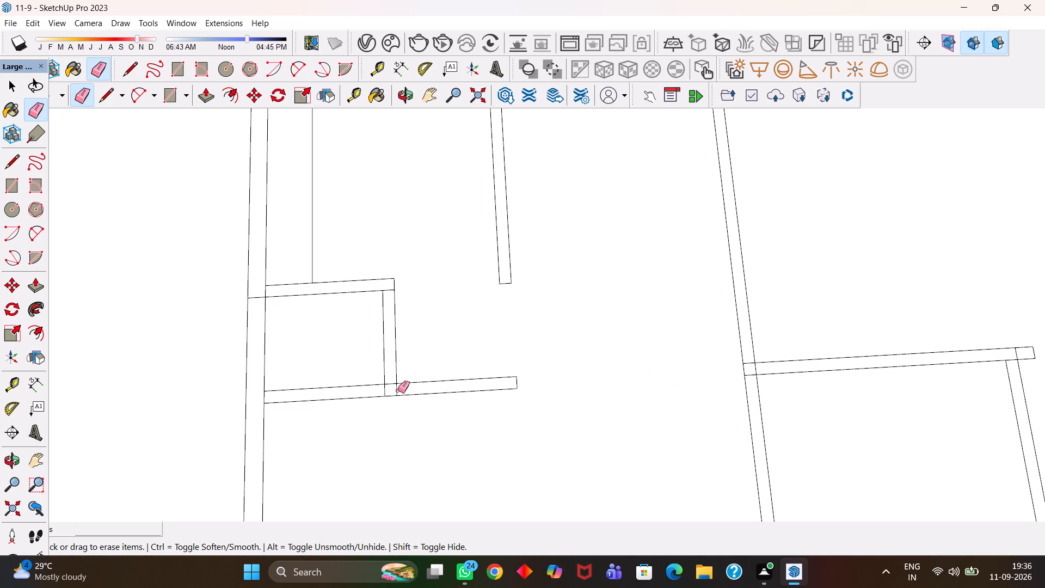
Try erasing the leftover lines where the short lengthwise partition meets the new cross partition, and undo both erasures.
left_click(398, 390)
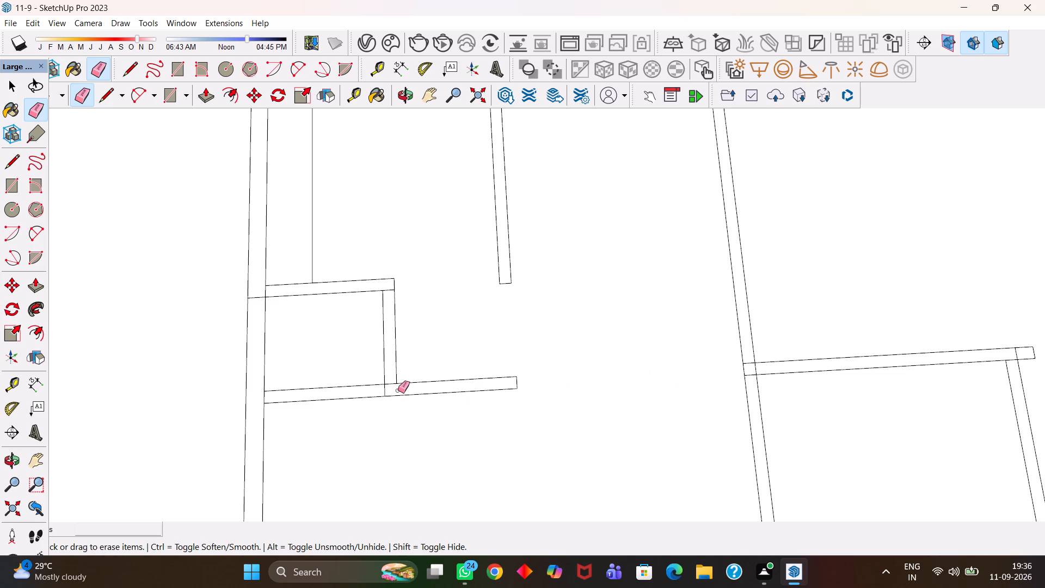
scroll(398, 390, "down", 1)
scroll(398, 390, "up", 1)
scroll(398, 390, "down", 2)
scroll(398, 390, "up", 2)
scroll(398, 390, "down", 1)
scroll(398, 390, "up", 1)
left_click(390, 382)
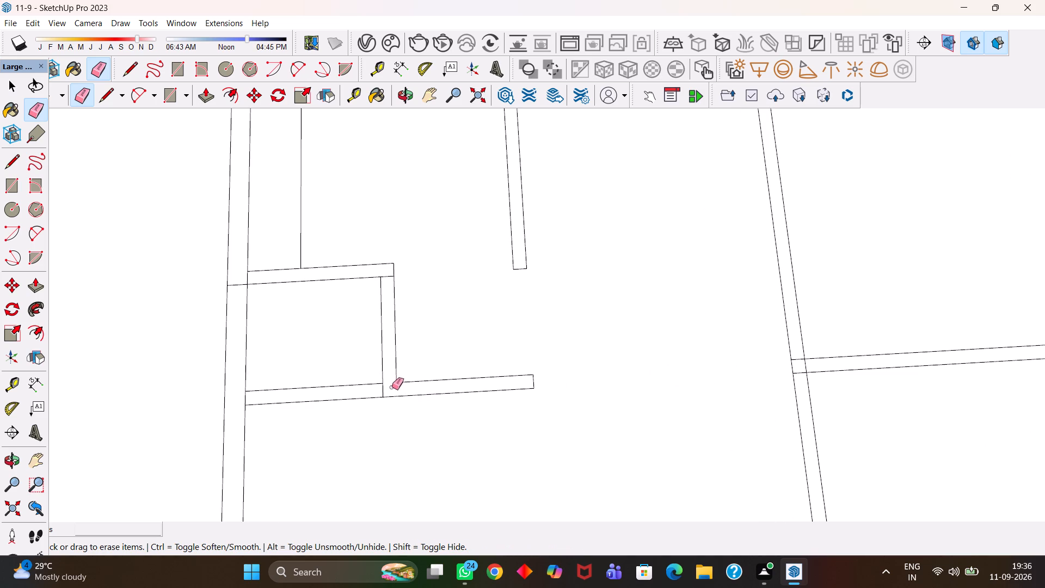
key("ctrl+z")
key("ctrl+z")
Place a guide along the upper cross partition's edge facing the new compartment and another offset 2' into the compartment.
key("t")
double_click(341, 280)
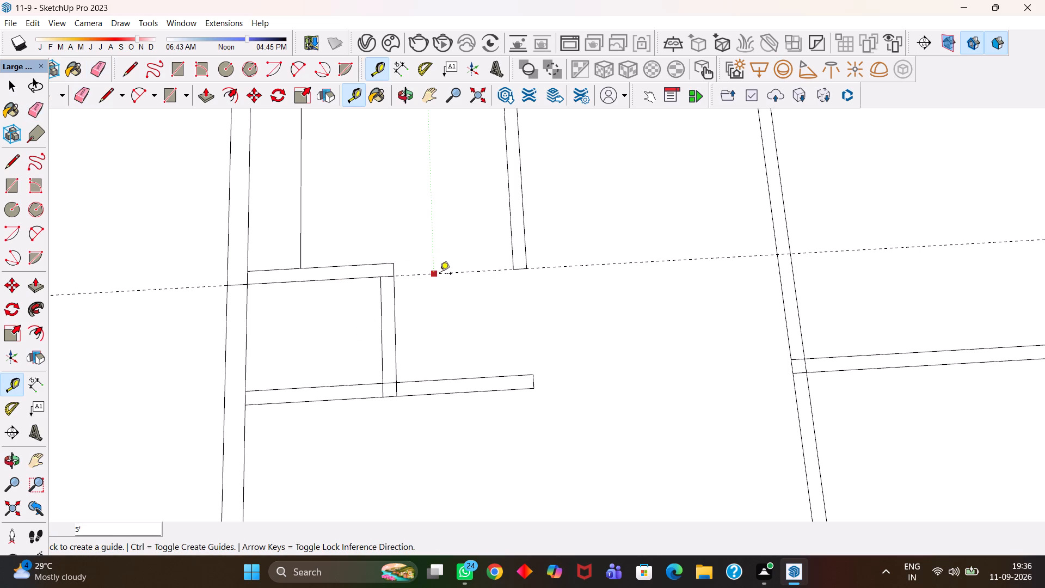
left_click(440, 274)
key("t")
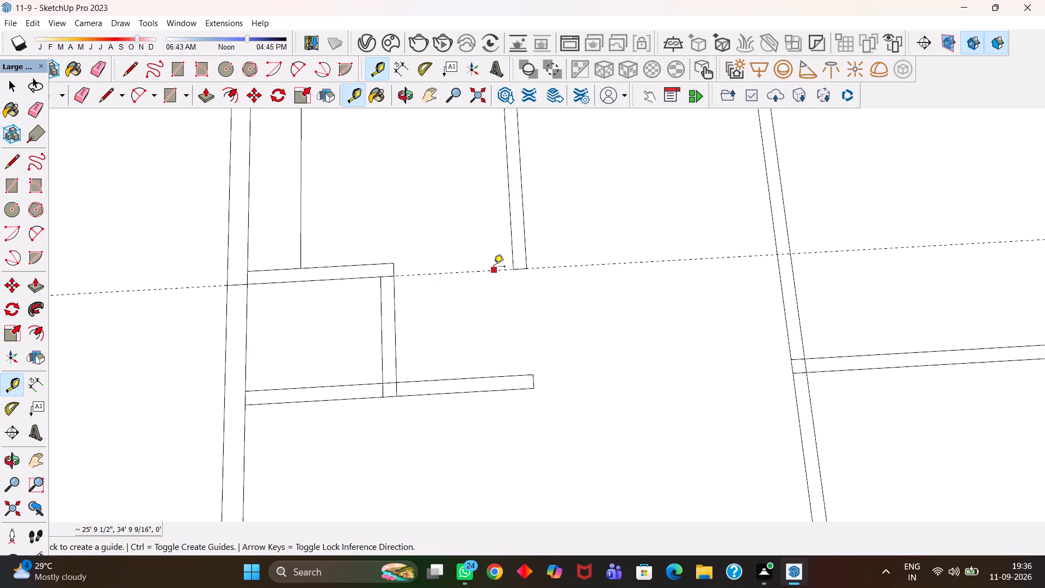
left_click(493, 267)
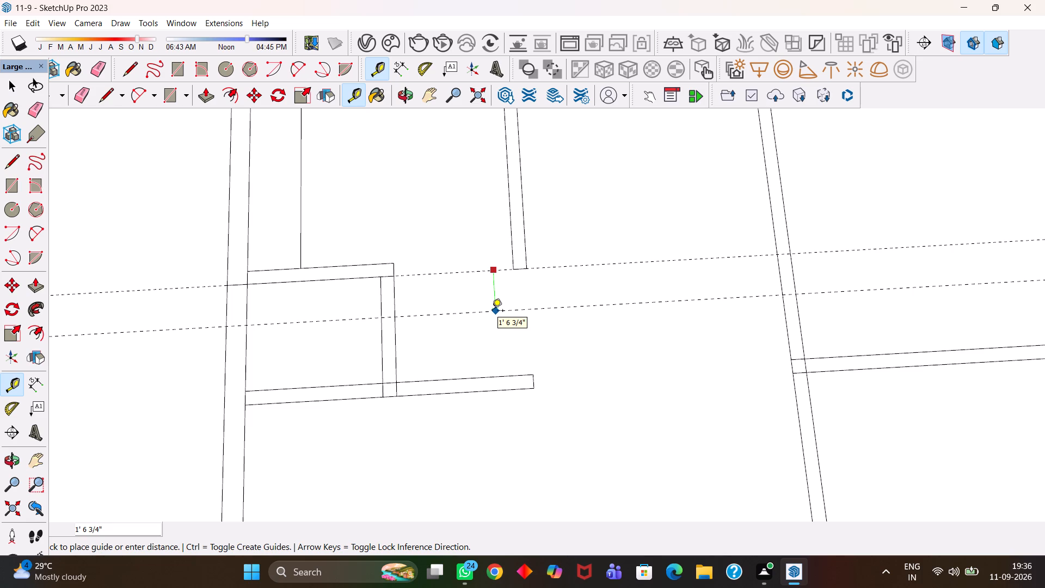
type("2'")
key("Return")
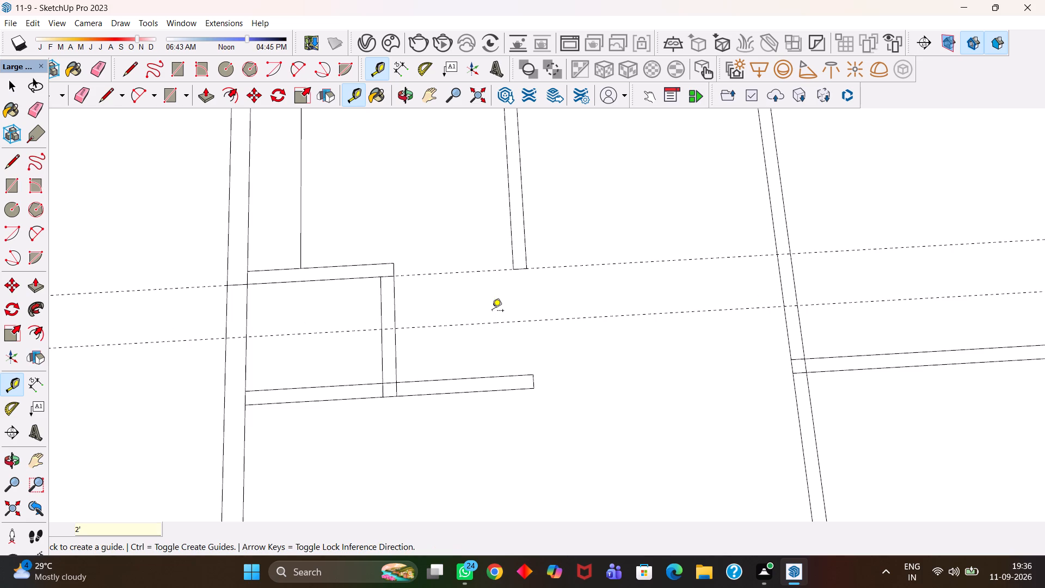
Close the short lengthwise partition with a 6" line at the 2' guide, and erase its remaining stretch and the guides.
key("l")
left_click(396, 328)
left_click(380, 329)
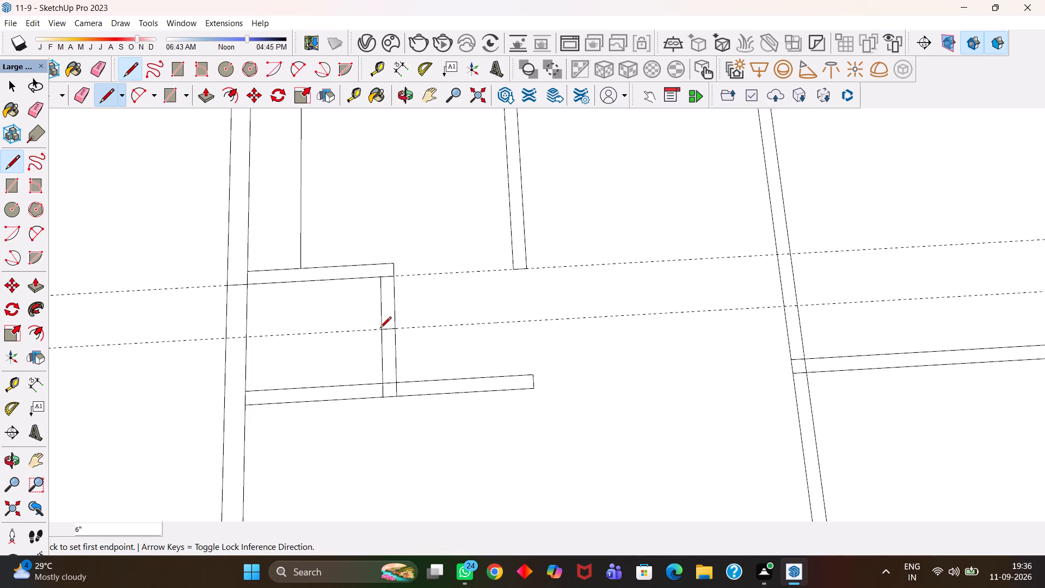
key("e")
left_click_drag(444, 273, 448, 349)
left_click_drag(413, 366, 355, 353)
Erase the two leftover junction lines inside the new cross partition.
scroll(380, 375, "up", 5)
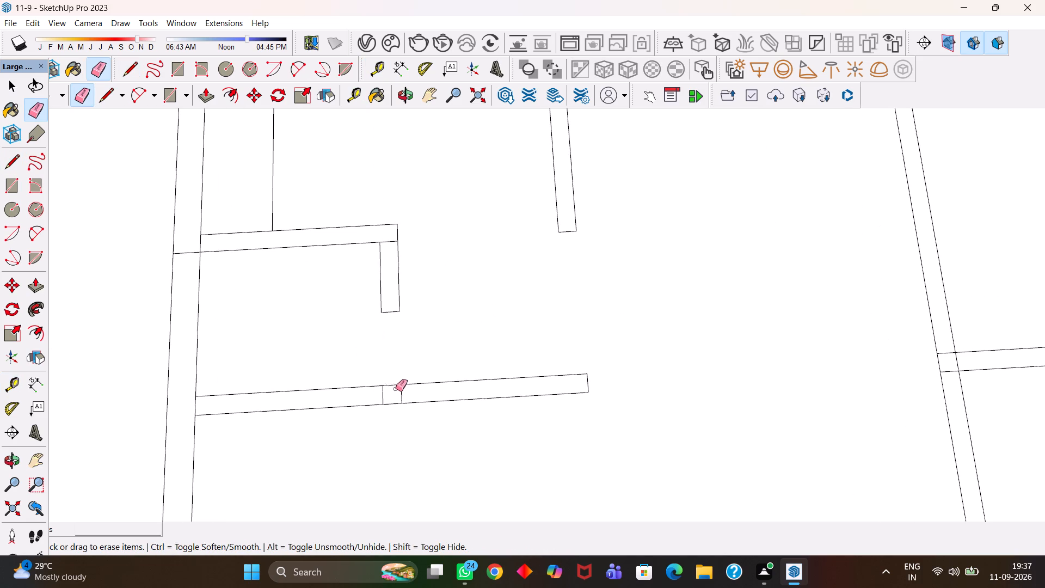
left_click_drag(402, 393, 391, 393)
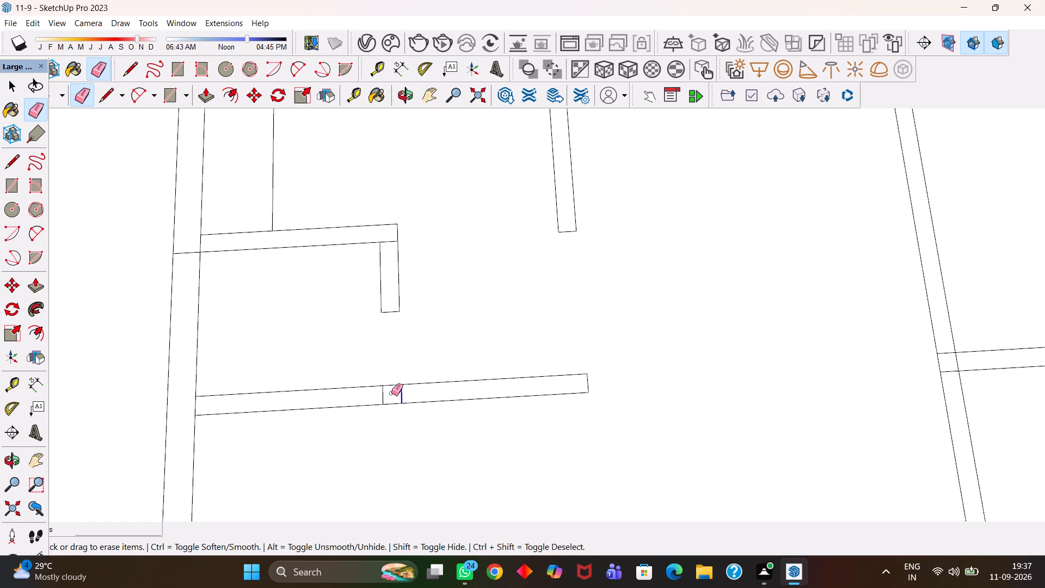
left_click_drag(391, 393, 365, 393)
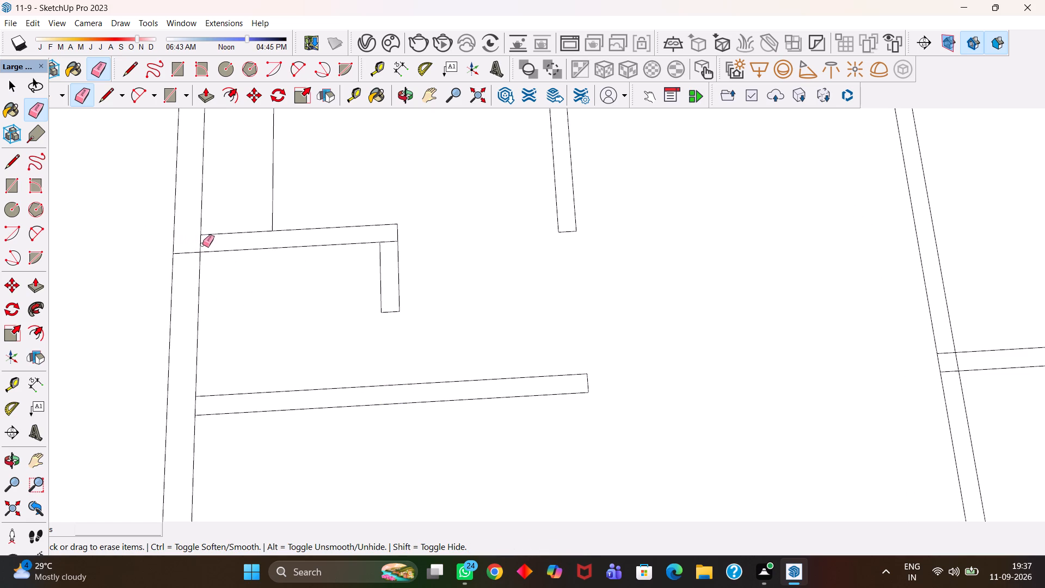
Place a crosswise guide through the midpoint of the new compartment's inner edge on the 9" outer wall, undoing the stray guide beside it.
key("t")
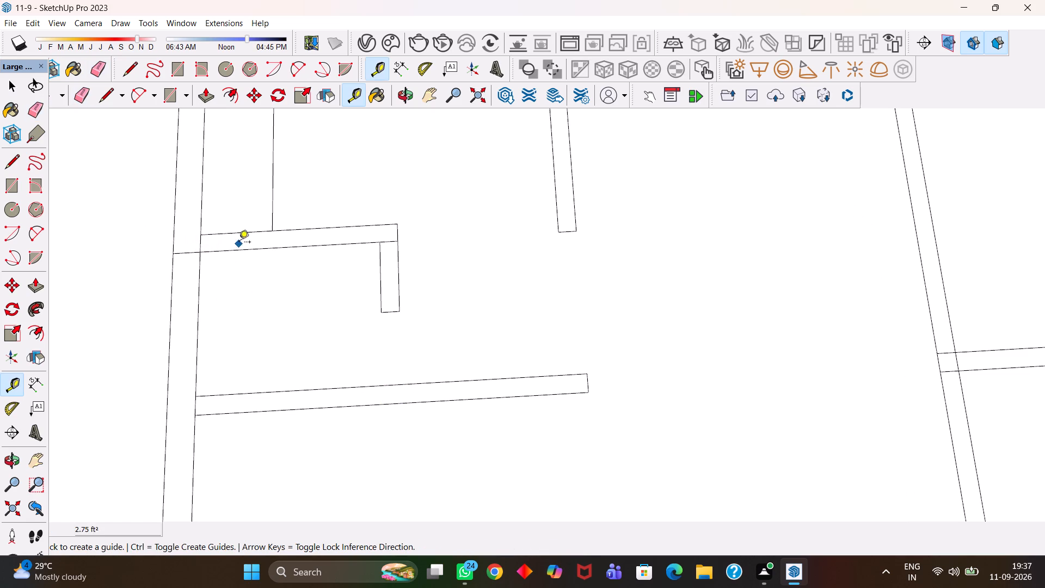
left_click(244, 253)
double_click(198, 325)
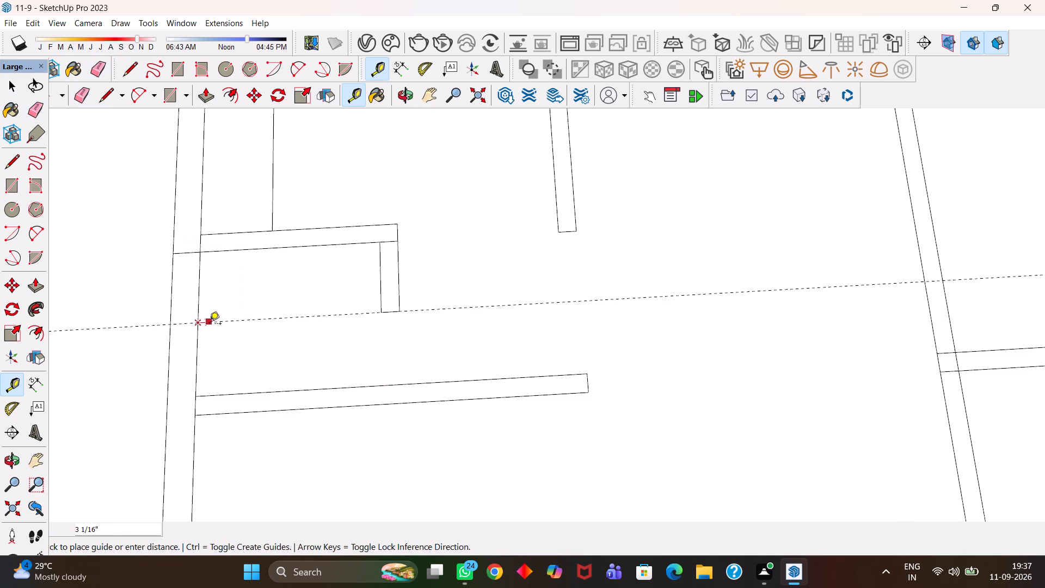
left_click(210, 324)
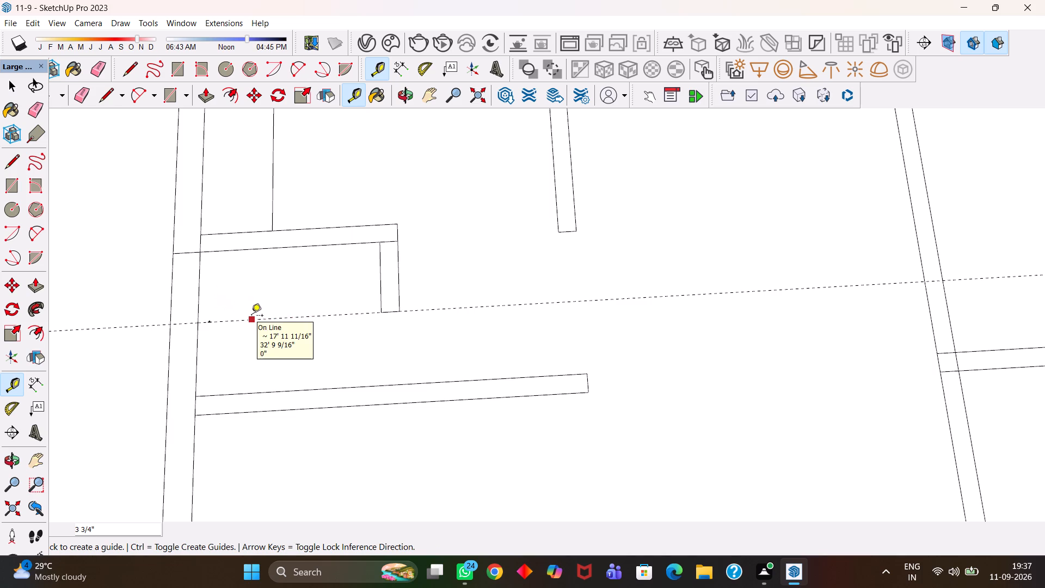
key("ctrl+z")
Add a guide 1' from the compartment's centre guide and another 2' from that one on the opposite side of the centre.
left_click(256, 317)
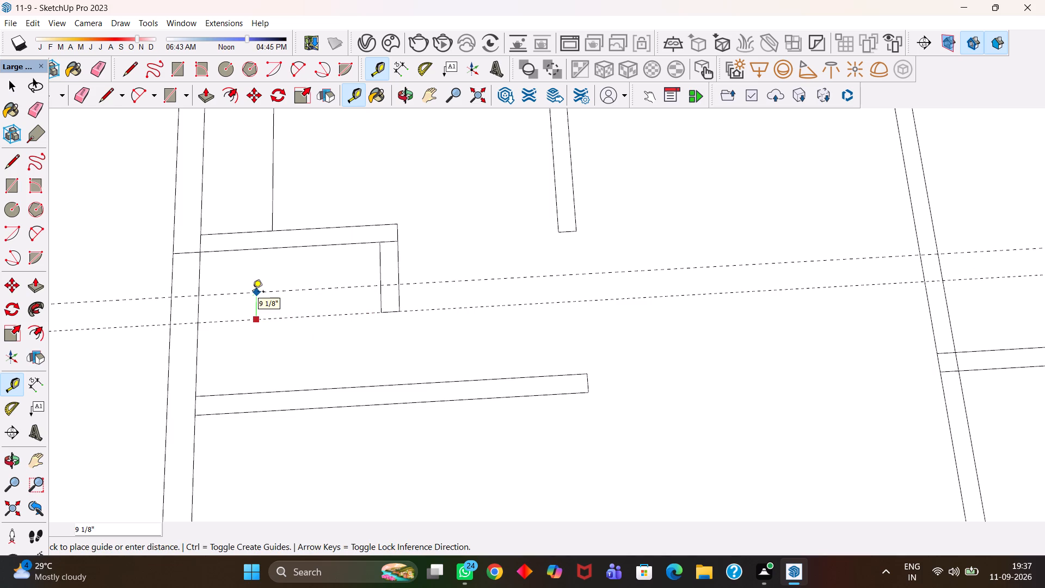
type("1'")
key("Return")
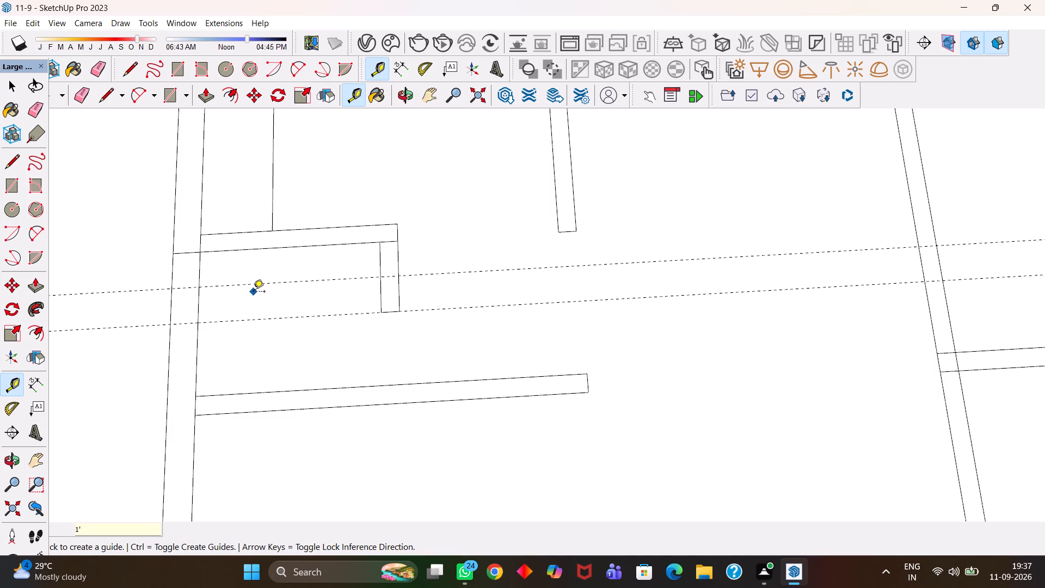
left_click(257, 286)
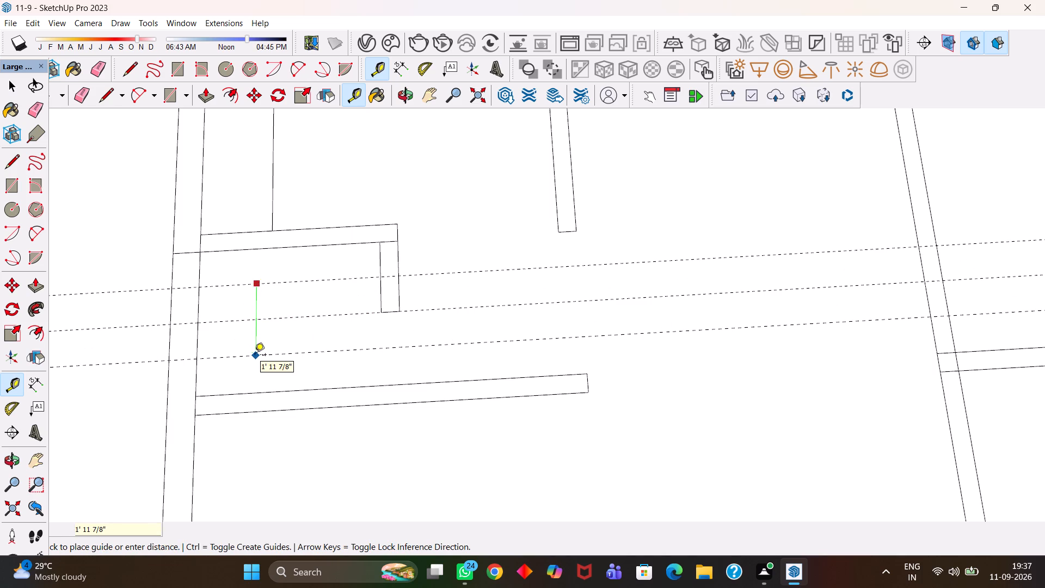
type("2'")
key("Return")
Draw a 2' by 9" window rectangle between the outer guides in the outer wall, and add its lengthwise centre line.
key("r")
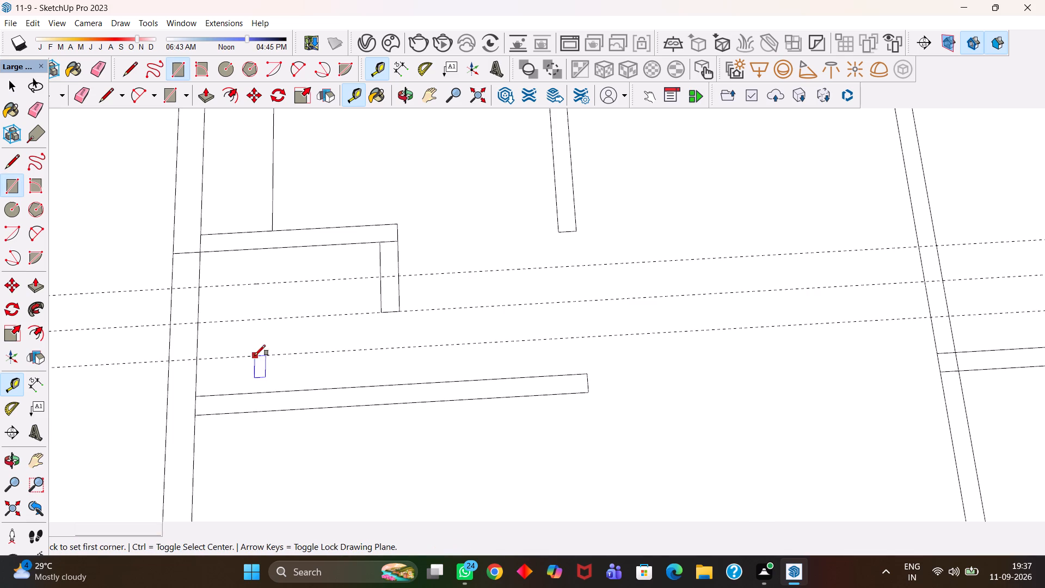
left_click(167, 364)
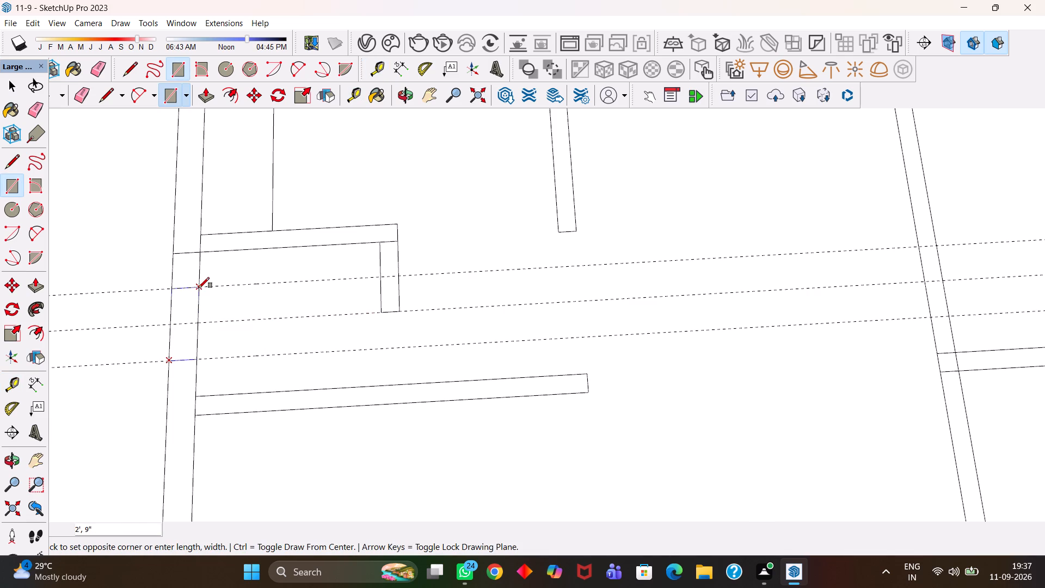
left_click(199, 288)
key("l")
left_click(185, 287)
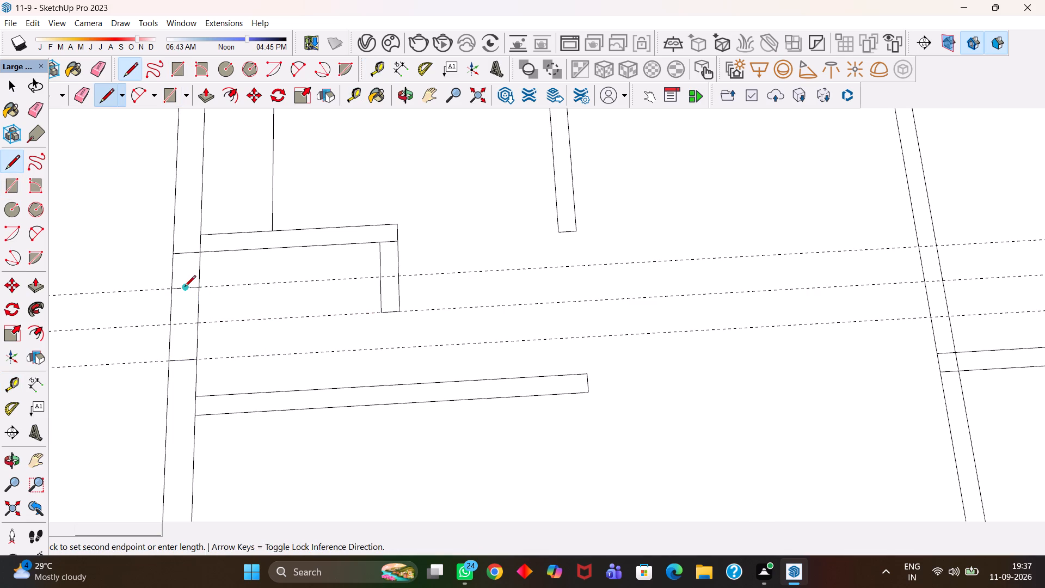
left_click(181, 365)
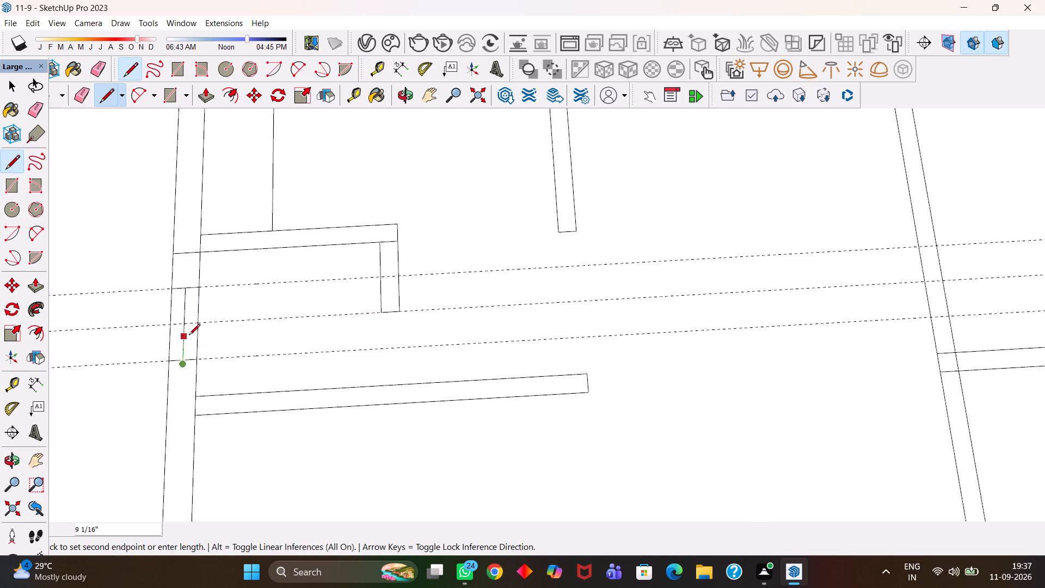
Erase the window centre line's overshooting end and the three crosswise guides around the window.
key("e")
scroll(185, 372, "down", 2)
left_click(185, 366)
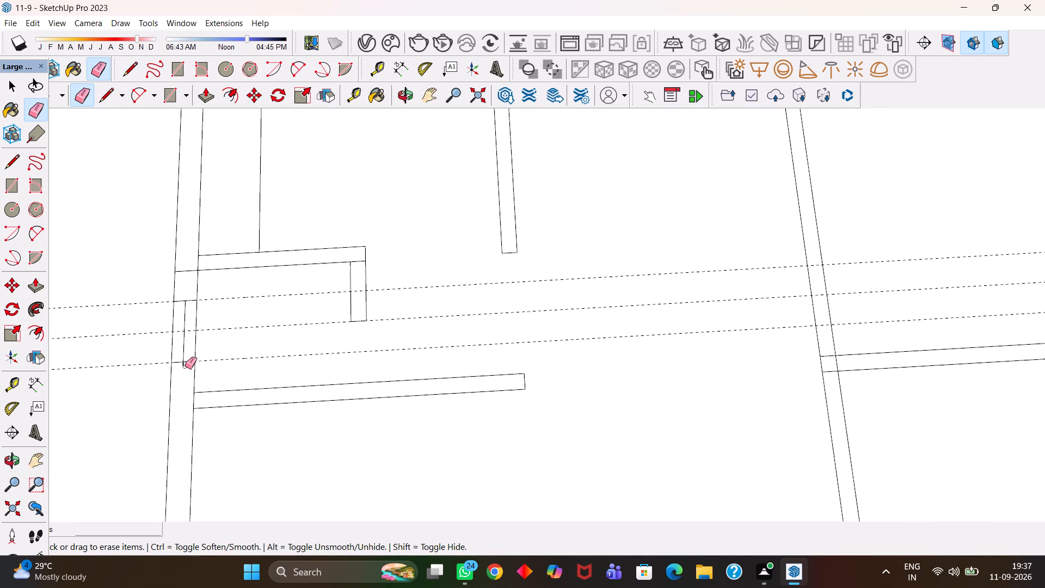
left_click(185, 366)
left_click_drag(245, 299, 250, 353)
left_click_drag(250, 353, 249, 366)
left_click_drag(249, 303, 244, 295)
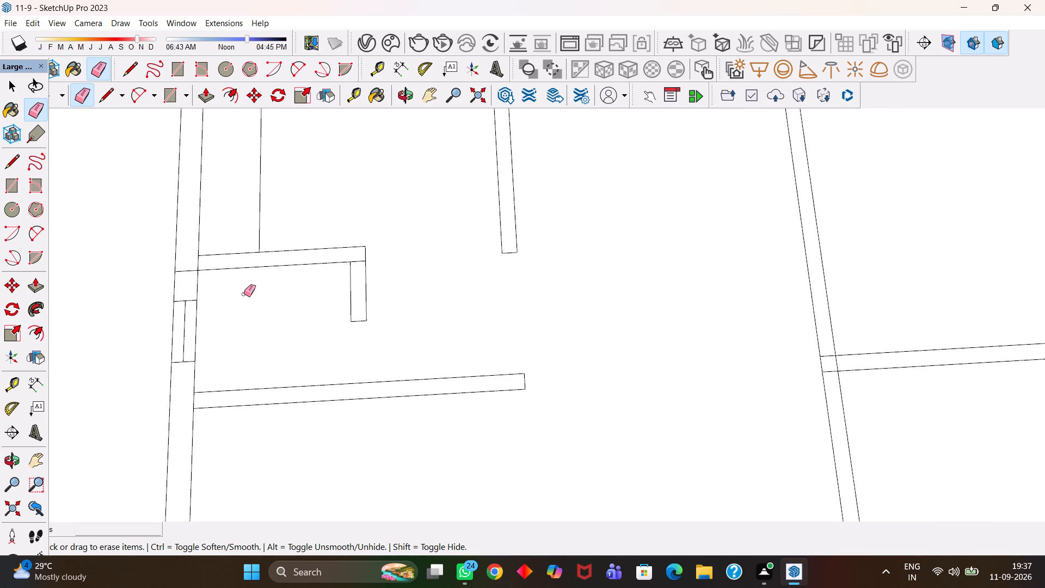
Erase the leftover junction lines at the short partition's corner and where the next cross partition meets the outer wall.
left_click(355, 262)
key("h")
left_click_drag(384, 364, 384, 328)
left_click_drag(370, 354, 382, 302)
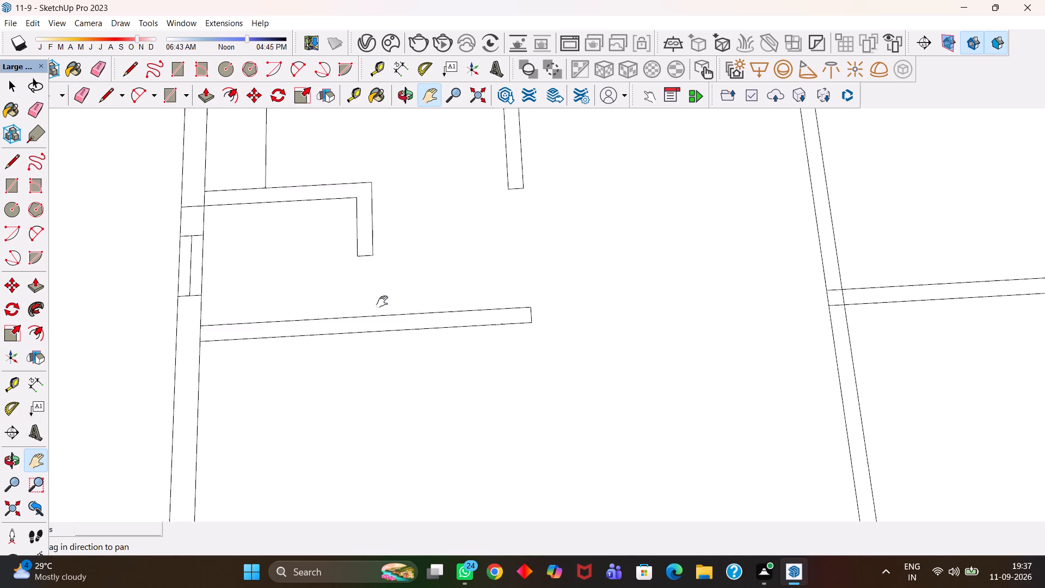
left_click_drag(382, 302, 396, 258)
left_click_drag(380, 341, 382, 292)
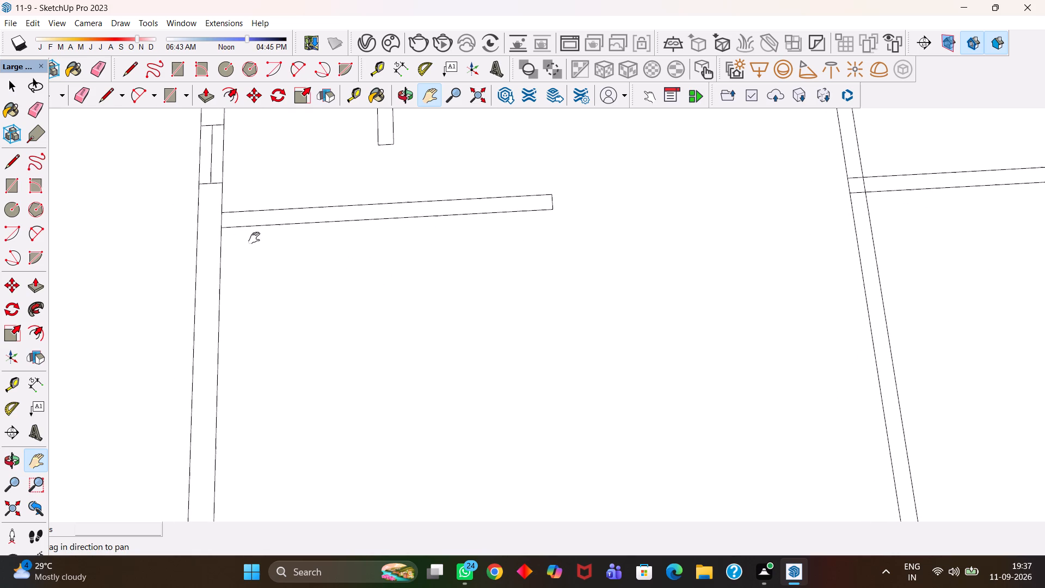
key("e")
left_click(222, 216)
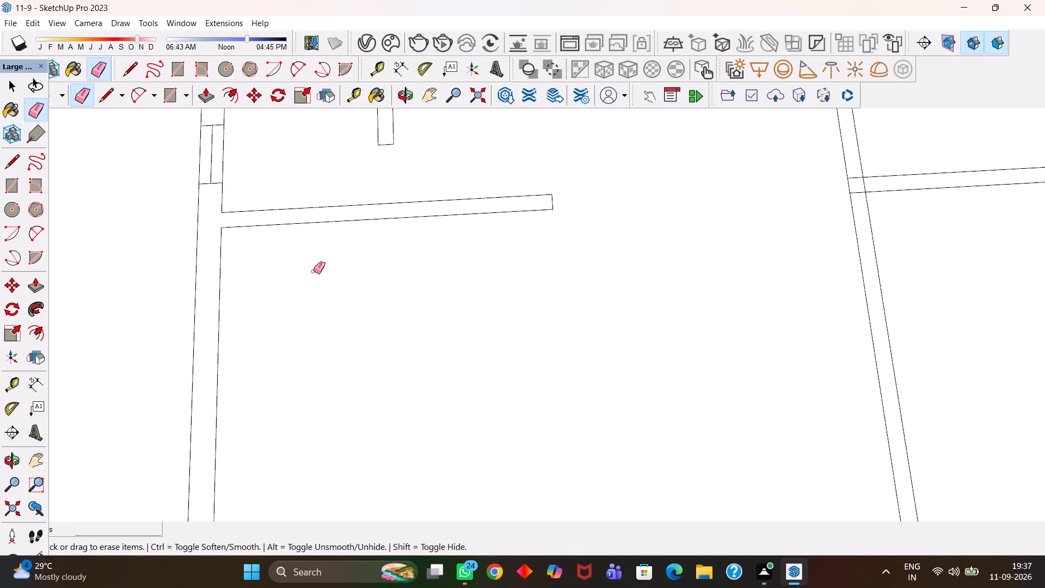
Place a crosswise guide 15' from the cross partition's edge, on the large room's side.
scroll(317, 271, "down", 1)
scroll(317, 271, "up", 1)
scroll(317, 273, "down", 1)
scroll(317, 275, "up", 3)
key("t")
left_click(347, 215)
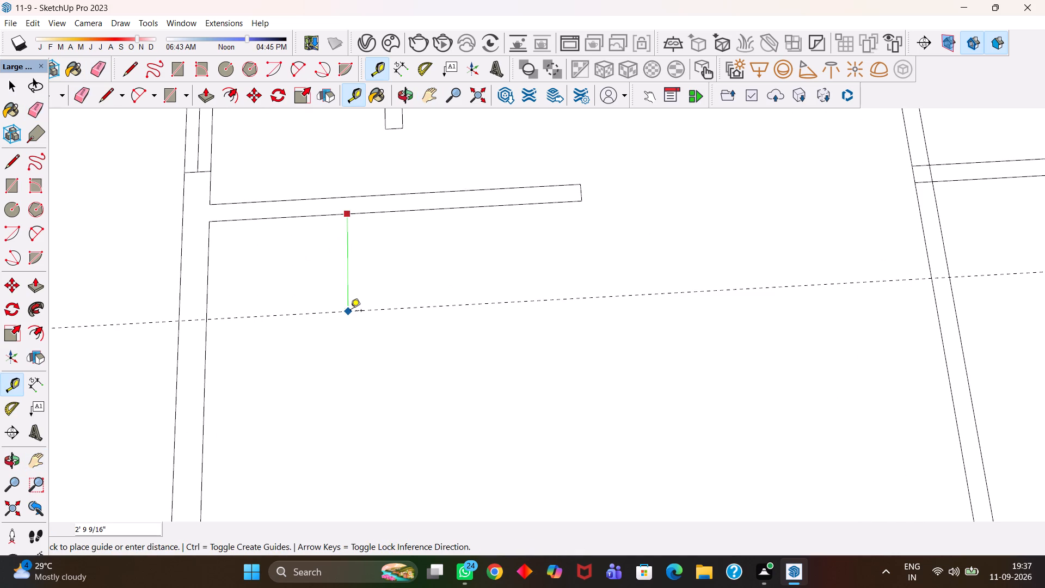
scroll(354, 326, "down", 1)
scroll(354, 328, "up", 2)
scroll(354, 328, "down", 1)
key("h")
left_click_drag(360, 359, 355, 320)
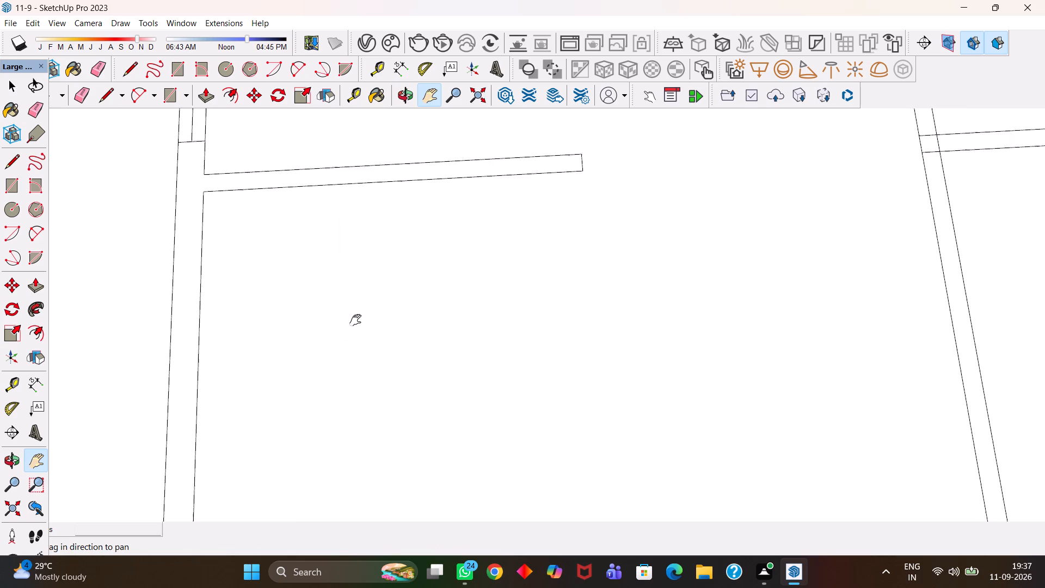
left_click_drag(355, 320, 350, 289)
key("Escape")
scroll(349, 317, "down", 2)
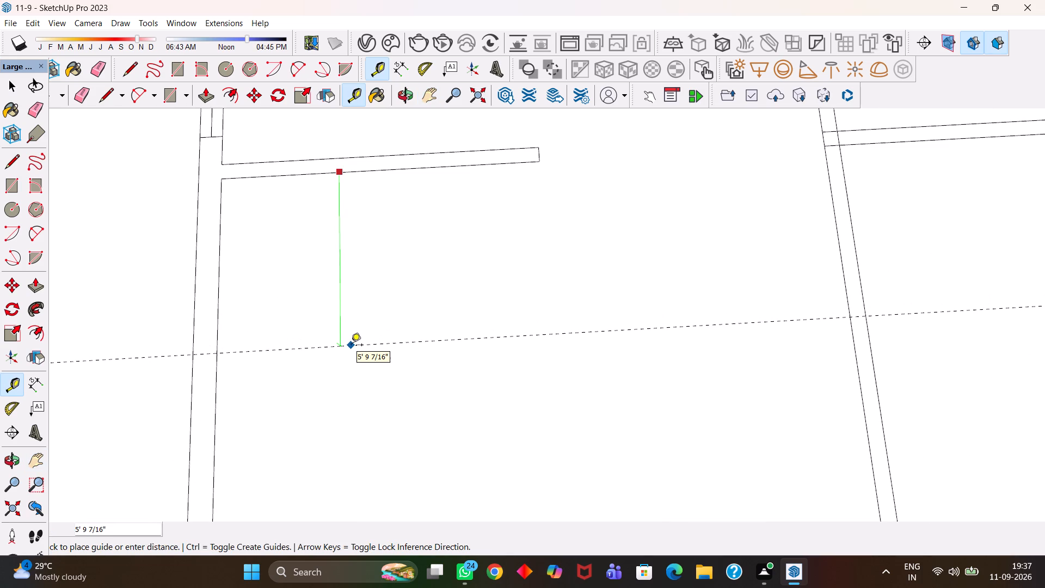
type("15'")
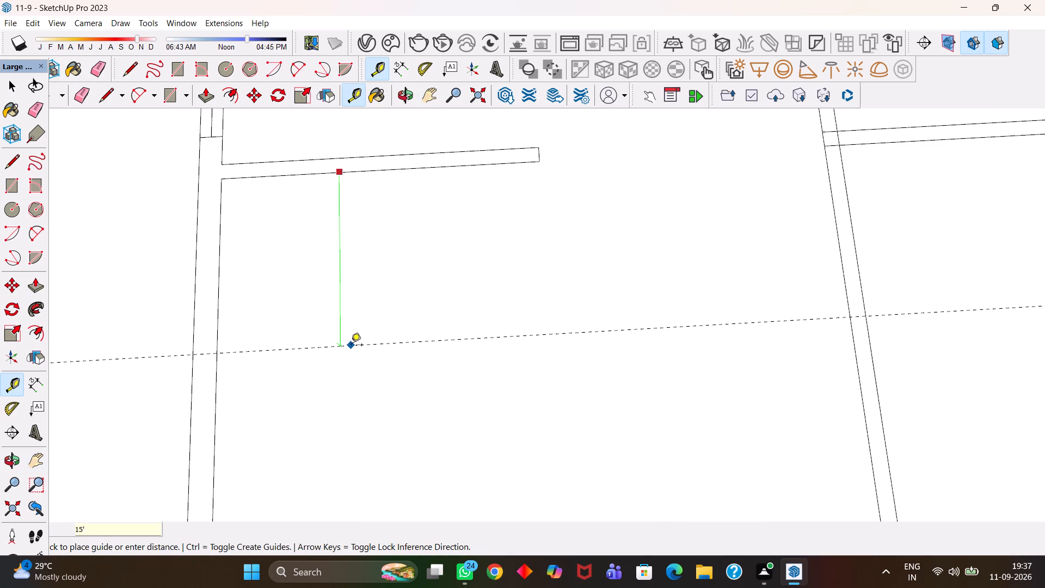
key("Return")
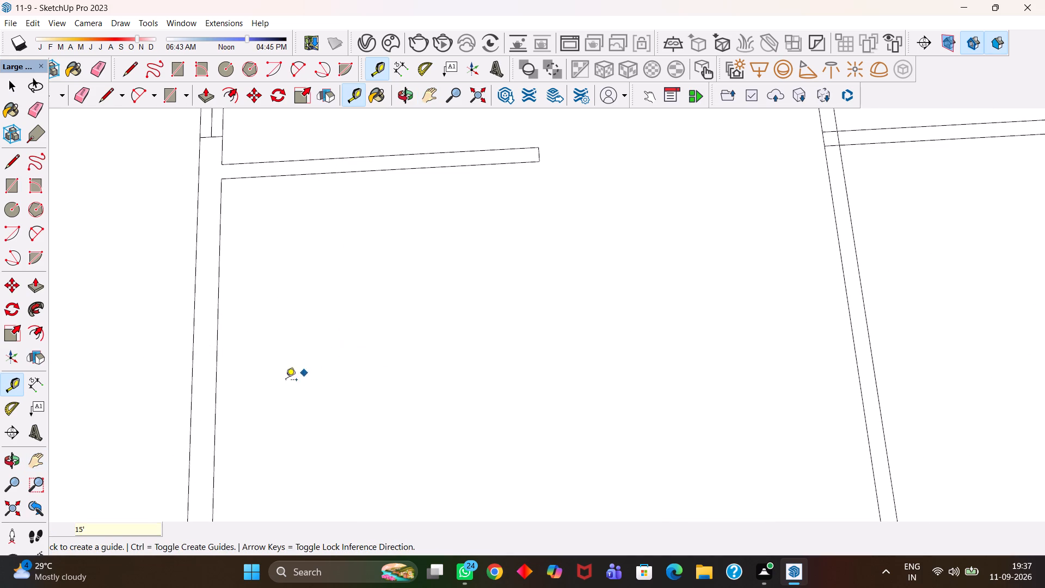
Measure the large room's clear width from the outer wall's inner edge to the long lengthwise wall.
left_click(214, 374)
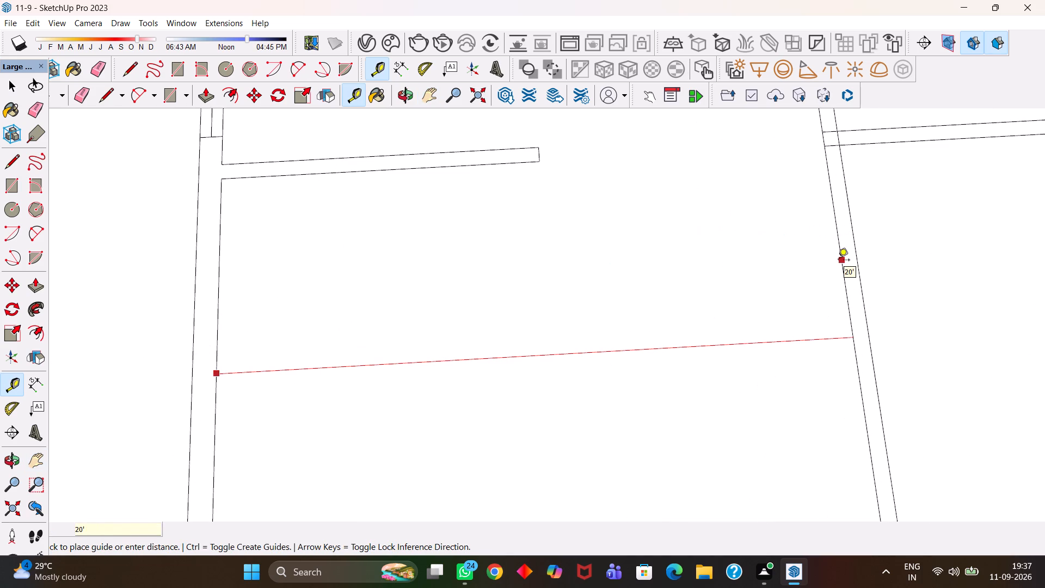
Draw a 9" by 20' wall rectangle along the large room's end, from the outer wall to the long lengthwise wall.
key("h")
scroll(568, 332, "down", 2)
scroll(568, 332, "up", 2)
scroll(568, 332, "down", 7)
left_click_drag(635, 362, 570, 275)
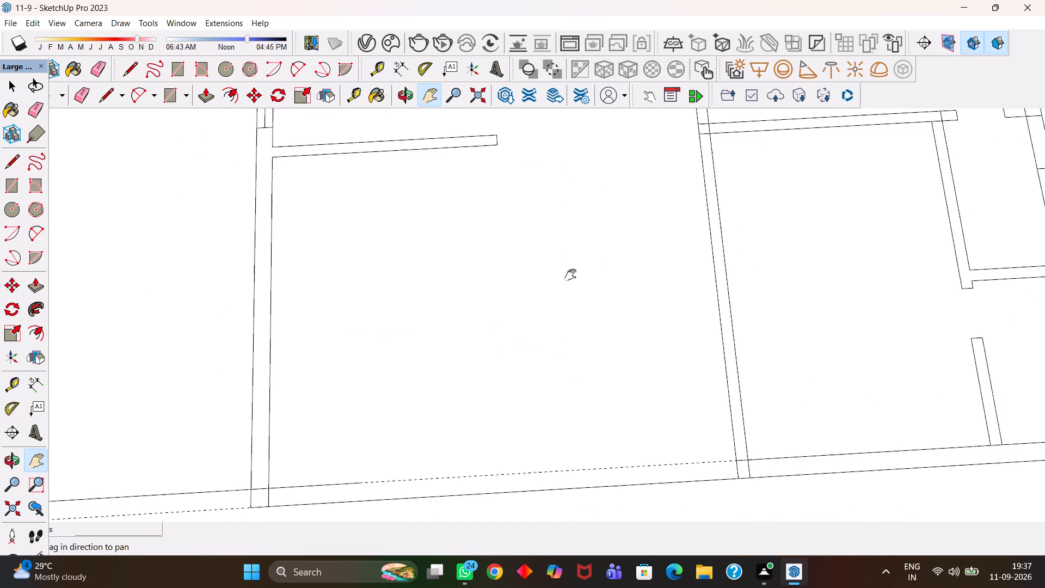
left_click_drag(570, 275, 552, 235)
scroll(544, 238, "down", 2)
scroll(543, 241, "up", 1)
scroll(543, 242, "down", 3)
scroll(543, 248, "up", 3)
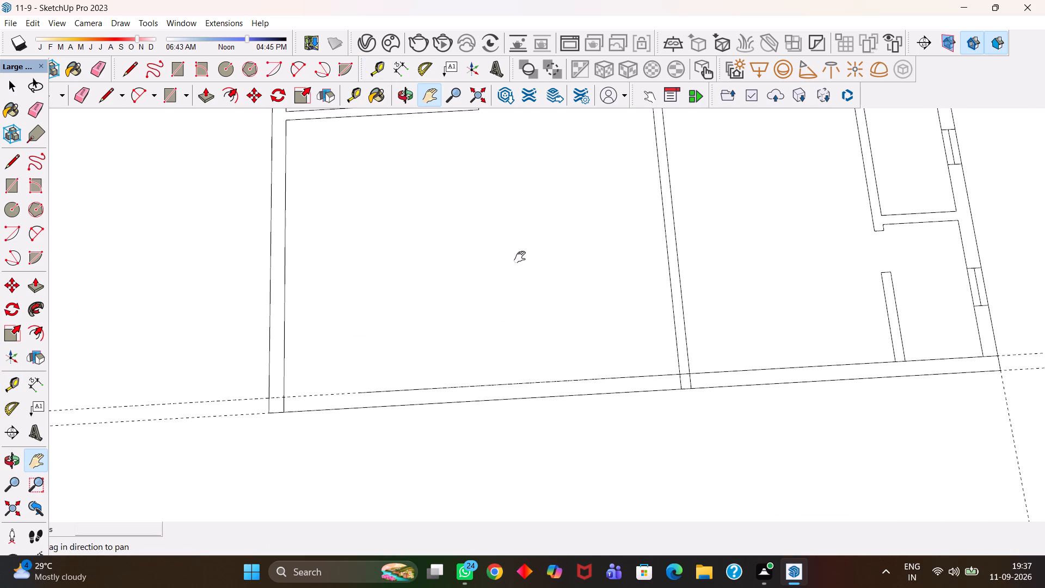
key("r")
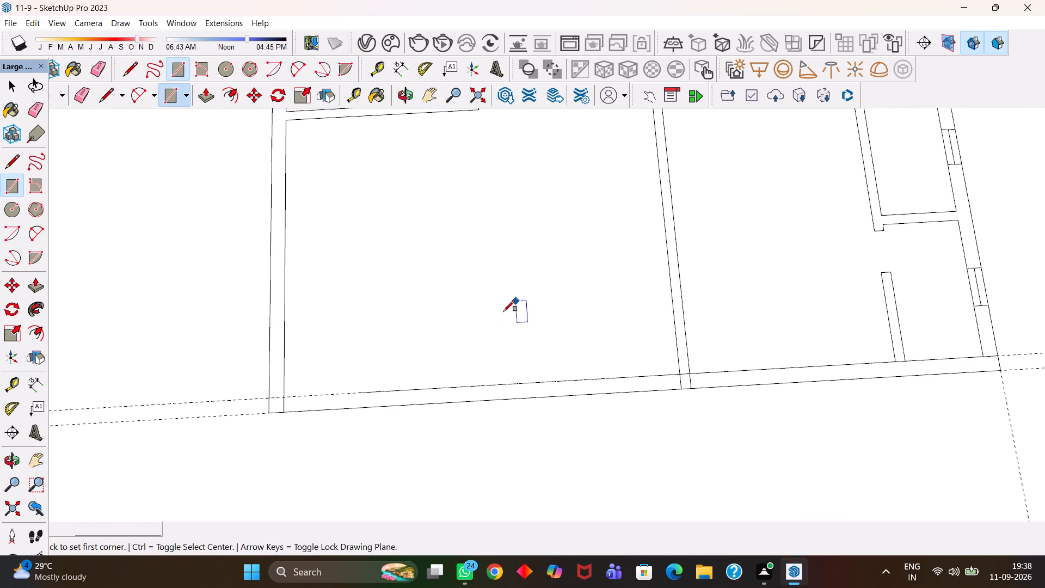
left_click(285, 396)
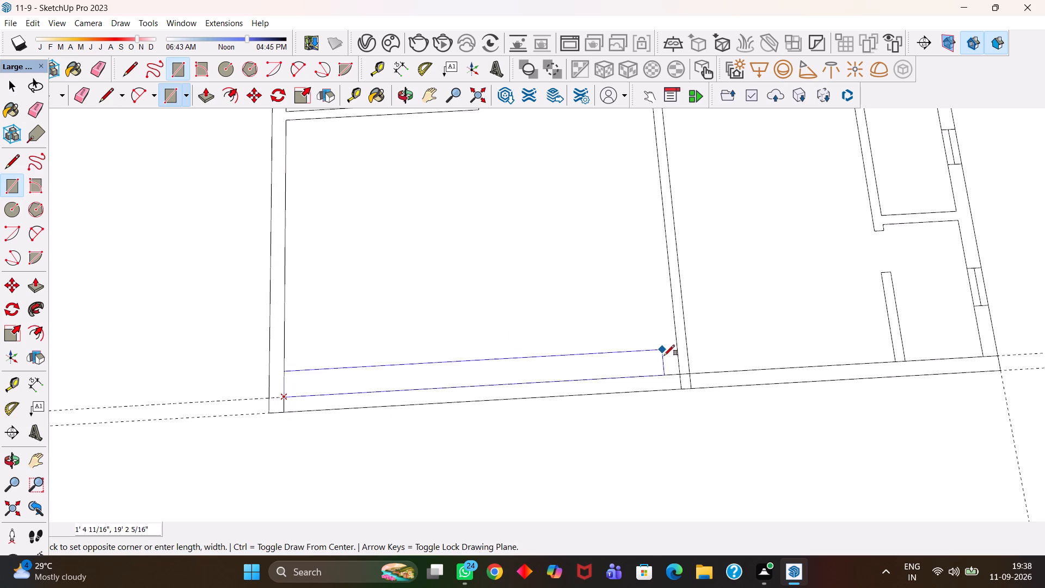
left_click(679, 388)
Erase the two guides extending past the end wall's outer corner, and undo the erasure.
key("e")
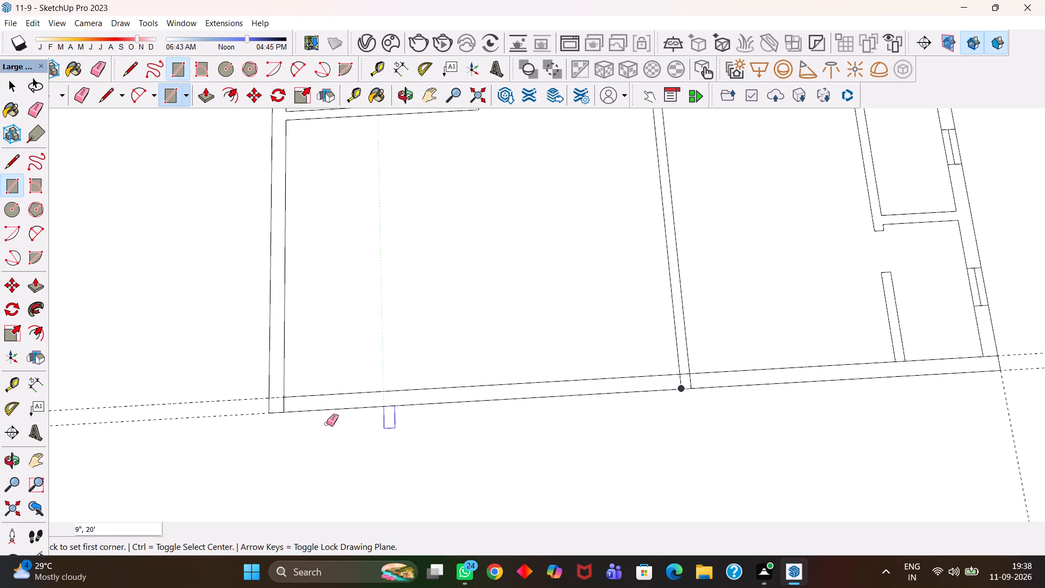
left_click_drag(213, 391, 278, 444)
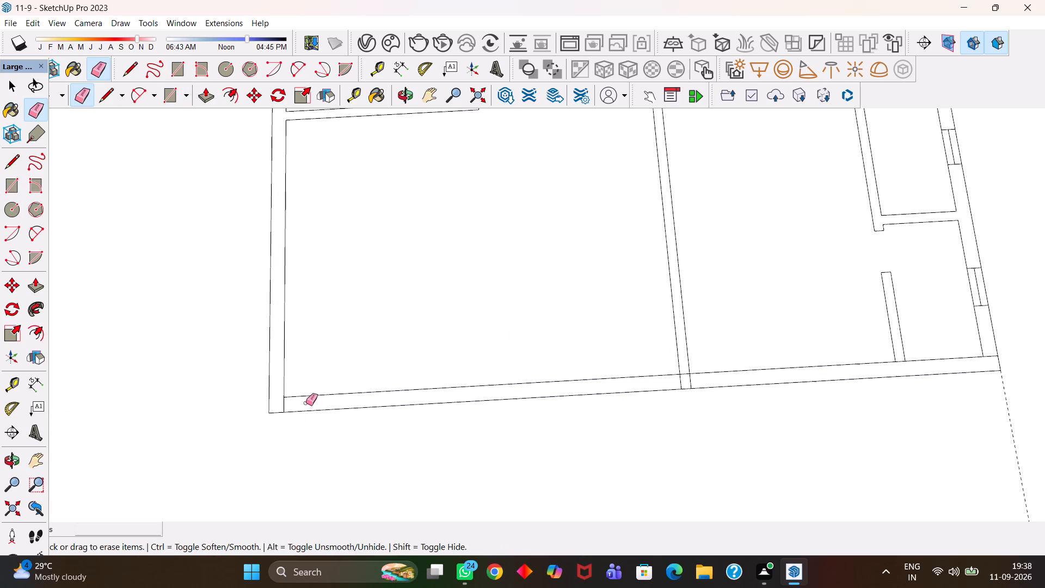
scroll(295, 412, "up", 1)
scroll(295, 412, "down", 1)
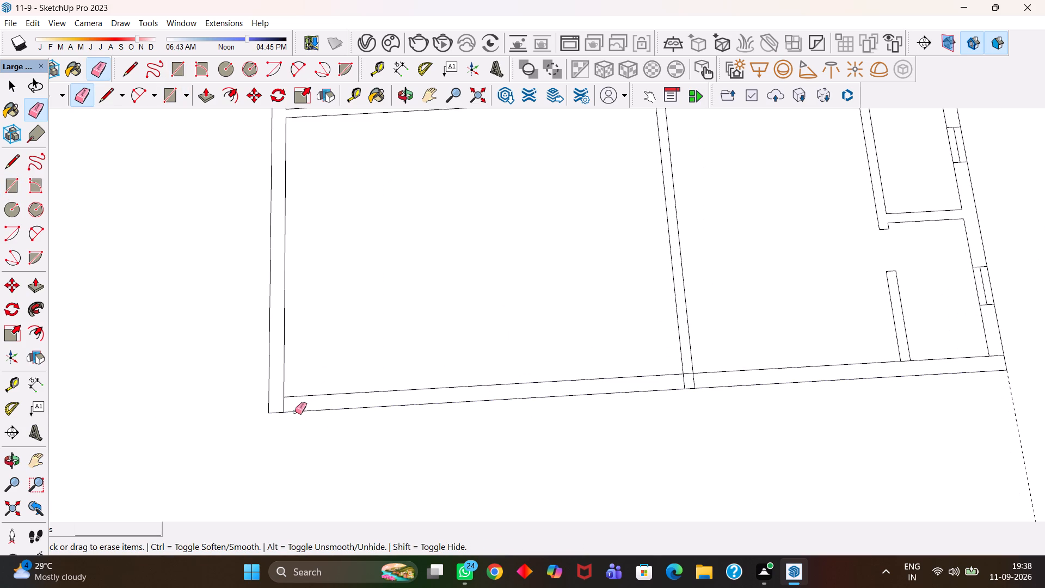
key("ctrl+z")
Draw a line across the outer wall's thickness, from the large room's inner corner to the wall's outer face.
scroll(295, 412, "up", 2)
key("l")
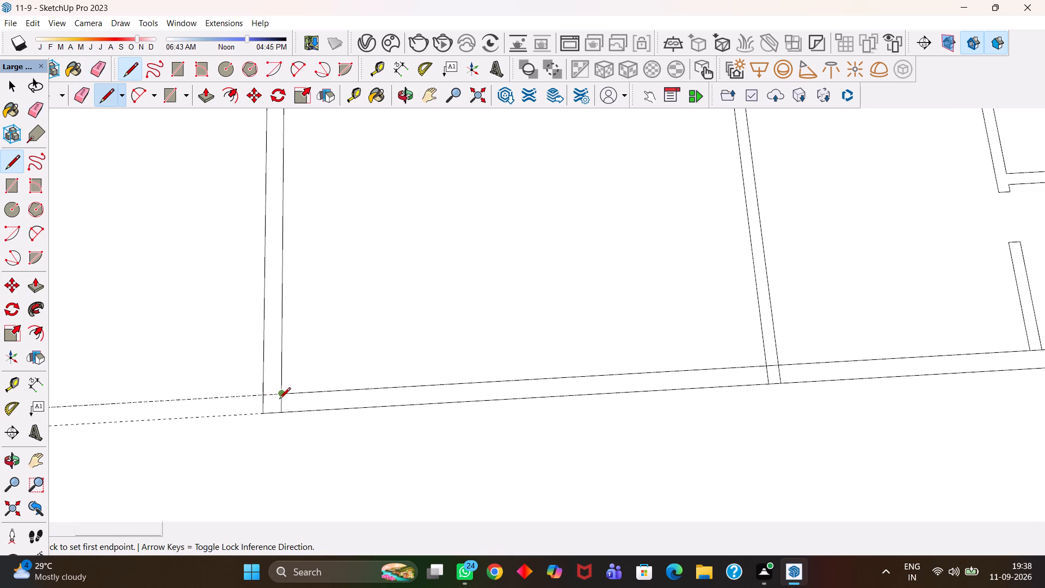
left_click(284, 396)
left_click(264, 394)
Place a crosswise guide 3' inside the large room from the end wall's inner edge.
key("t")
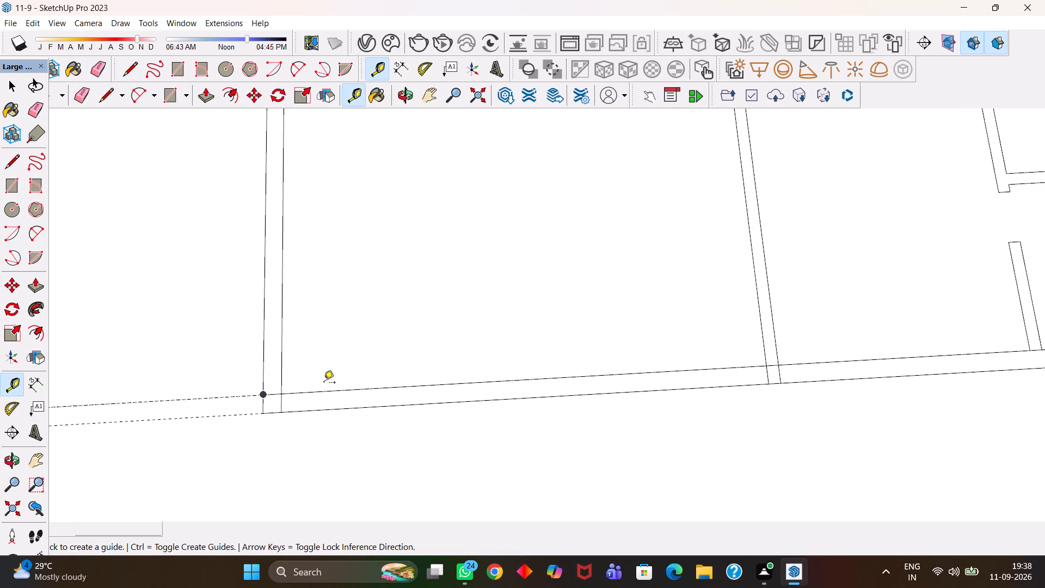
left_click(327, 393)
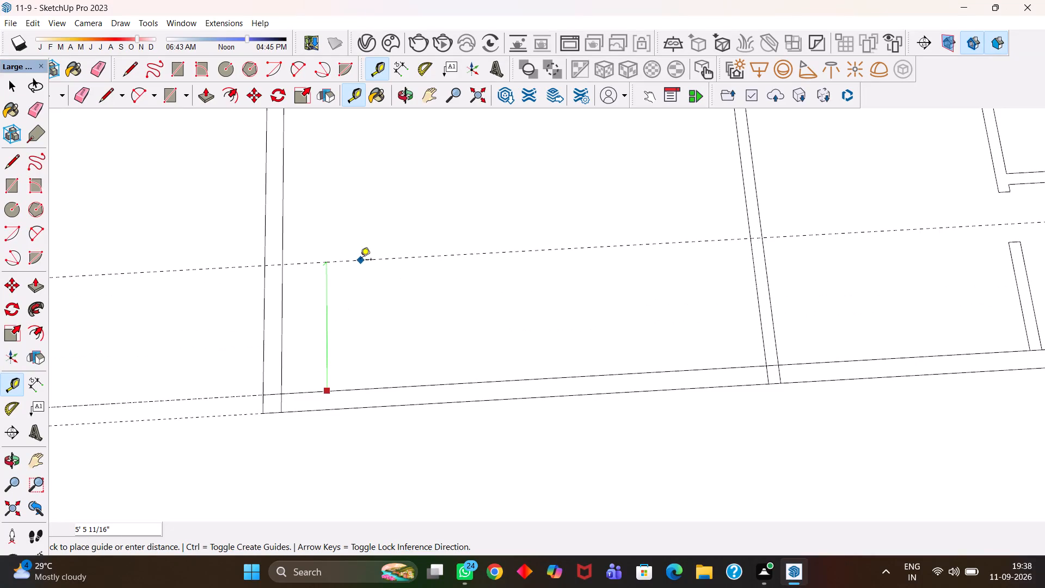
scroll(367, 326, "down", 3)
scroll(367, 326, "up", 2)
scroll(367, 326, "down", 8)
scroll(383, 220, "up", 1)
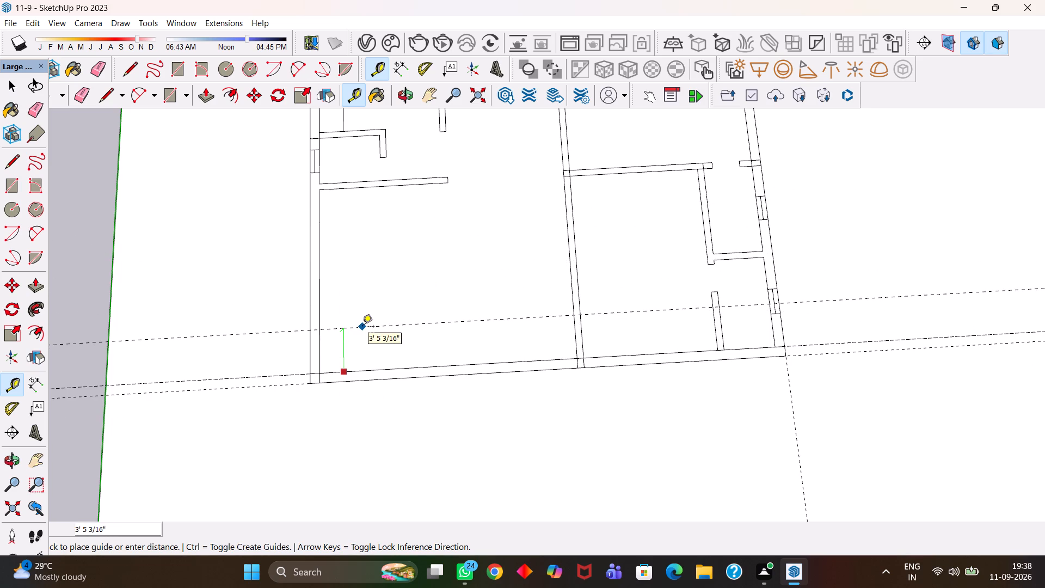
type("3'")
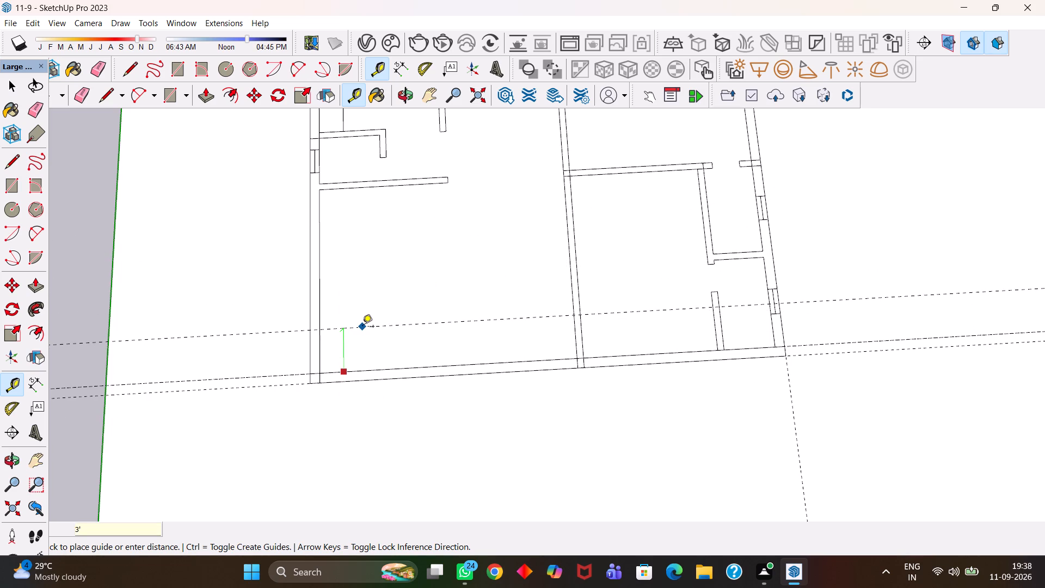
key("Return")
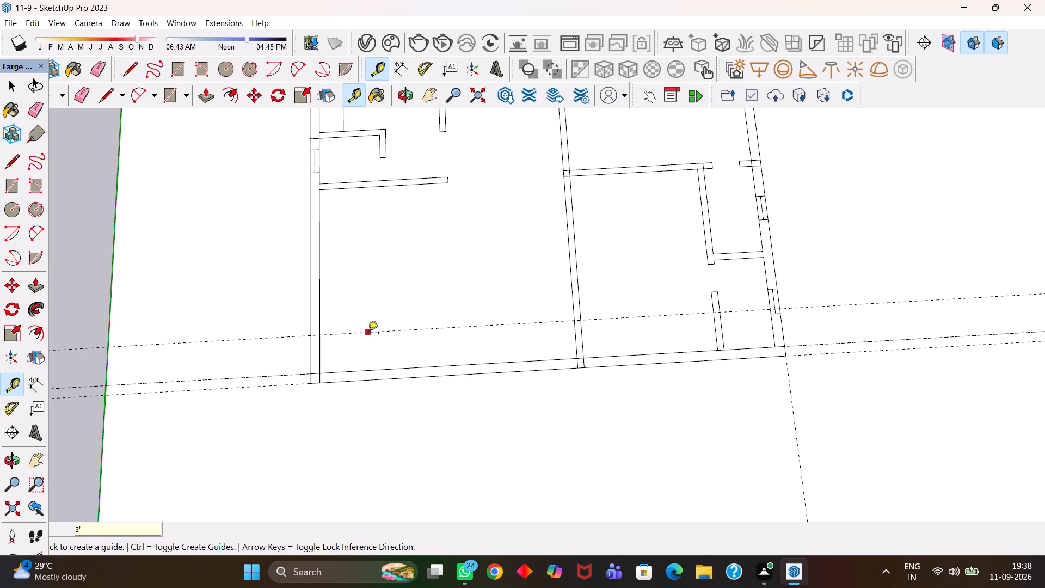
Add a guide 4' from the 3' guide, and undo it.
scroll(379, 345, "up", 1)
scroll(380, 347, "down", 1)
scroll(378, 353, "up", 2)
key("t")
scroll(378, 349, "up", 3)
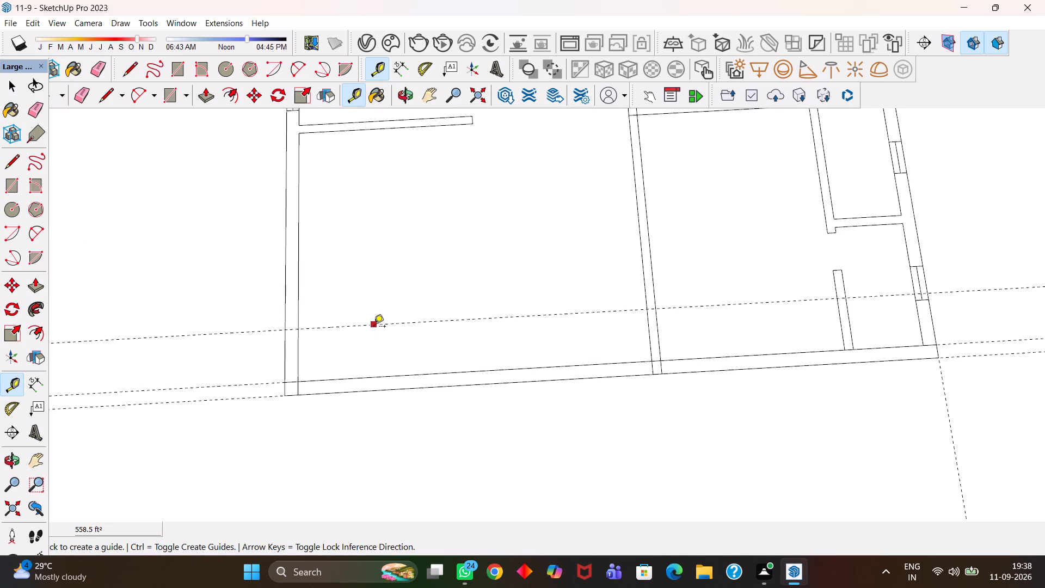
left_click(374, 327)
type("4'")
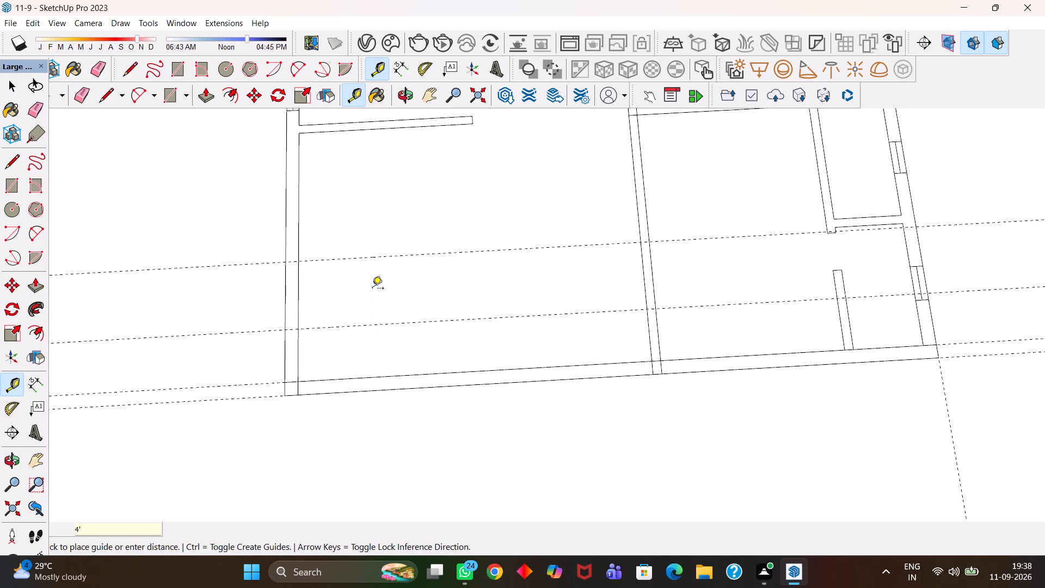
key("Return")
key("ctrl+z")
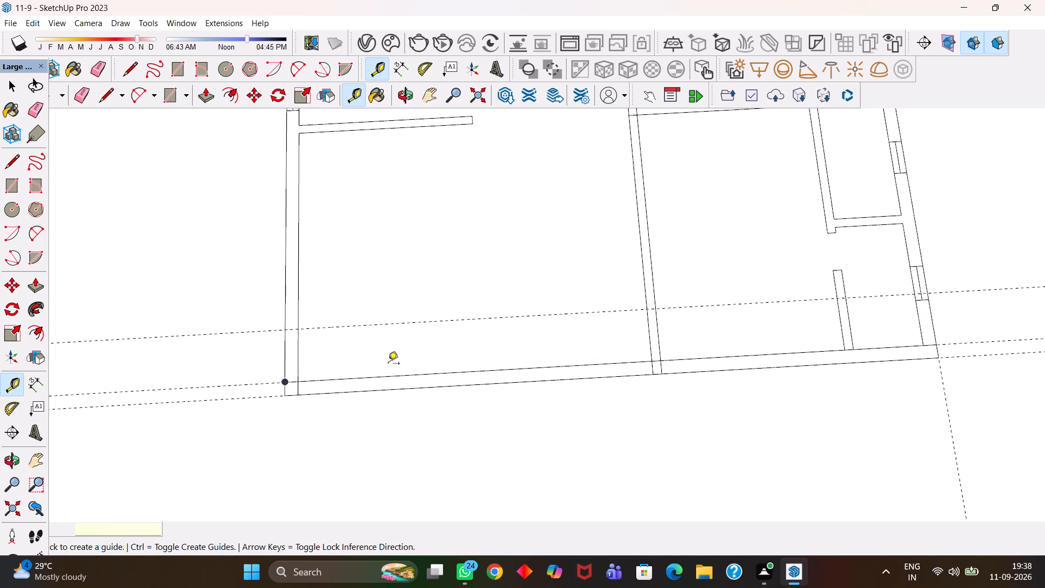
Add a guide 4" from the end wall's inner edge and another 3' beyond that one.
left_click(383, 377)
type("4\"")
key("Return")
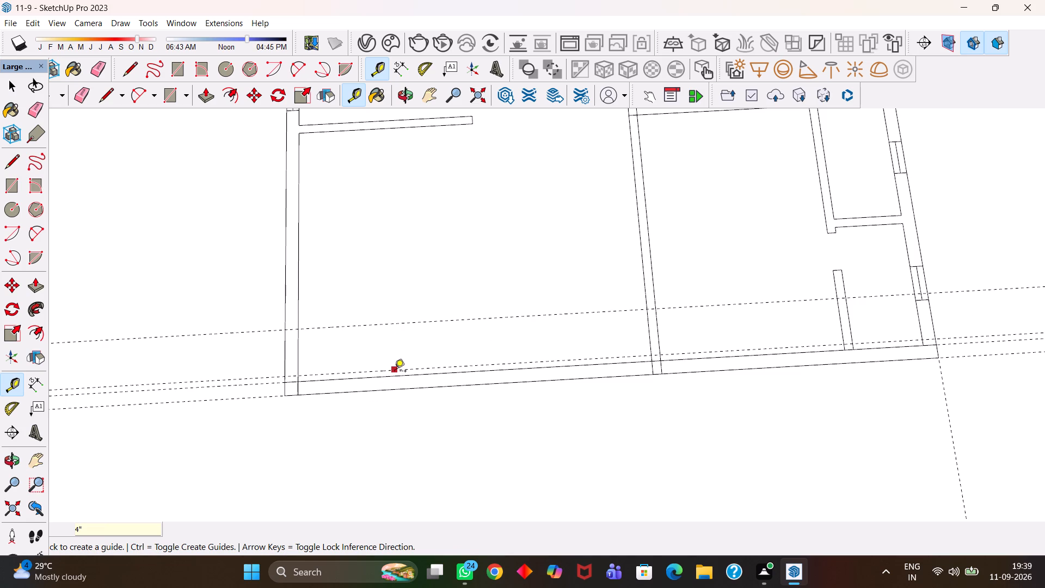
left_click(395, 371)
type("3'")
key("Return")
Draw a 3' by 9" rectangle across the outer wall's thickness between the two door guides.
key("r")
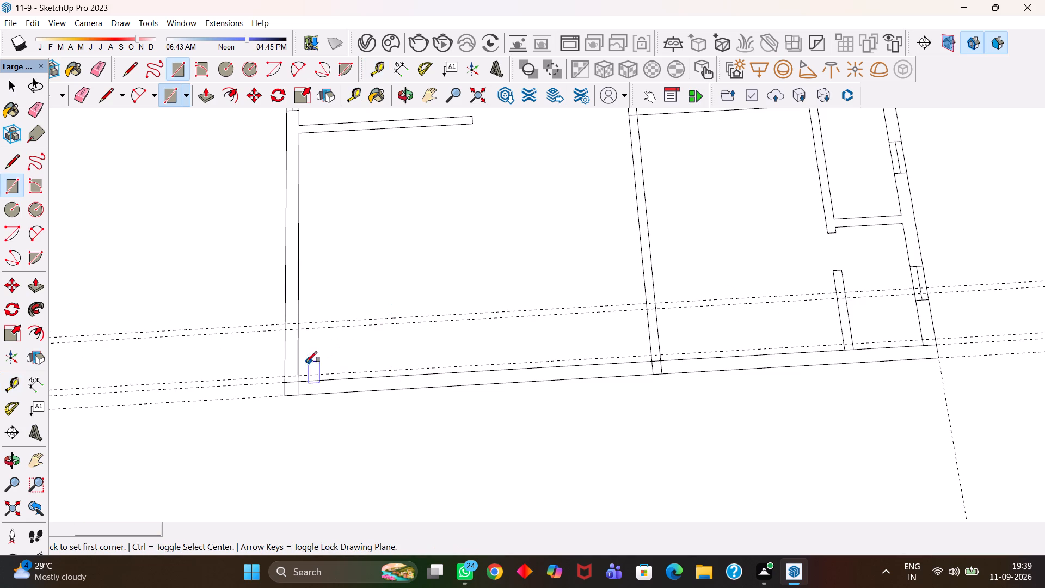
scroll(286, 372, "up", 2)
scroll(286, 372, "down", 1)
scroll(286, 372, "up", 1)
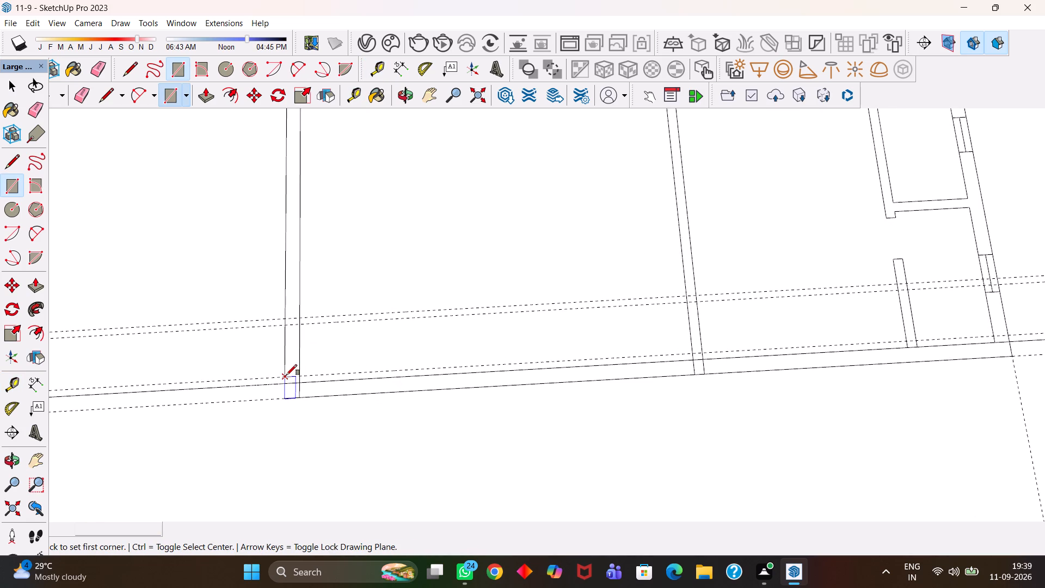
left_click(285, 375)
left_click(303, 317)
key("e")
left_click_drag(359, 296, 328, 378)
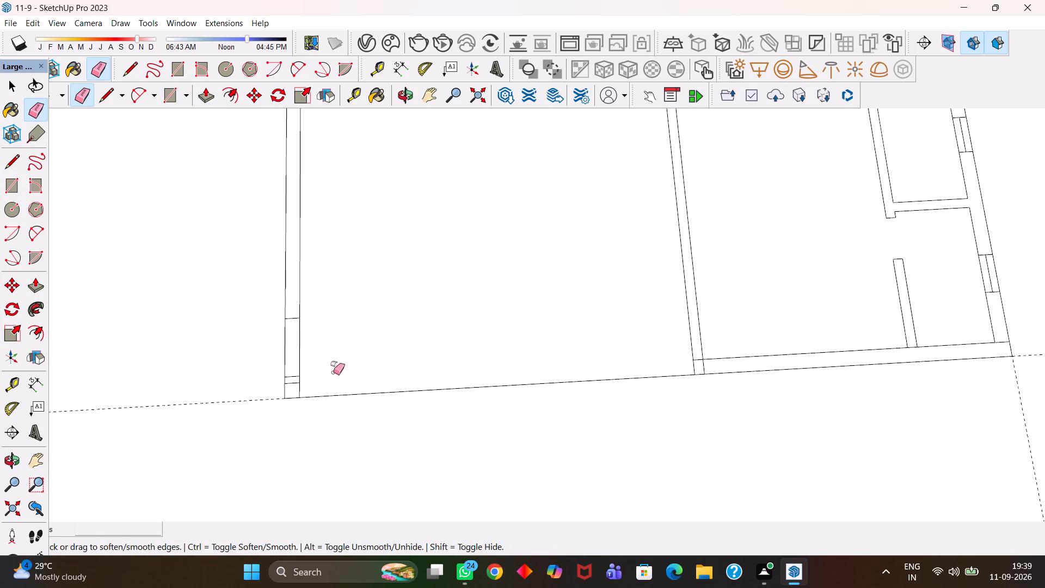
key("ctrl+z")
Erase the door guides and both outer wall edges between them to open the 3' doorway near the room's corner.
scroll(340, 365, "up", 6, "ctrl")
left_click_drag(369, 277, 364, 340)
scroll(334, 371, "up", 1)
scroll(334, 371, "down", 2)
left_click(315, 386)
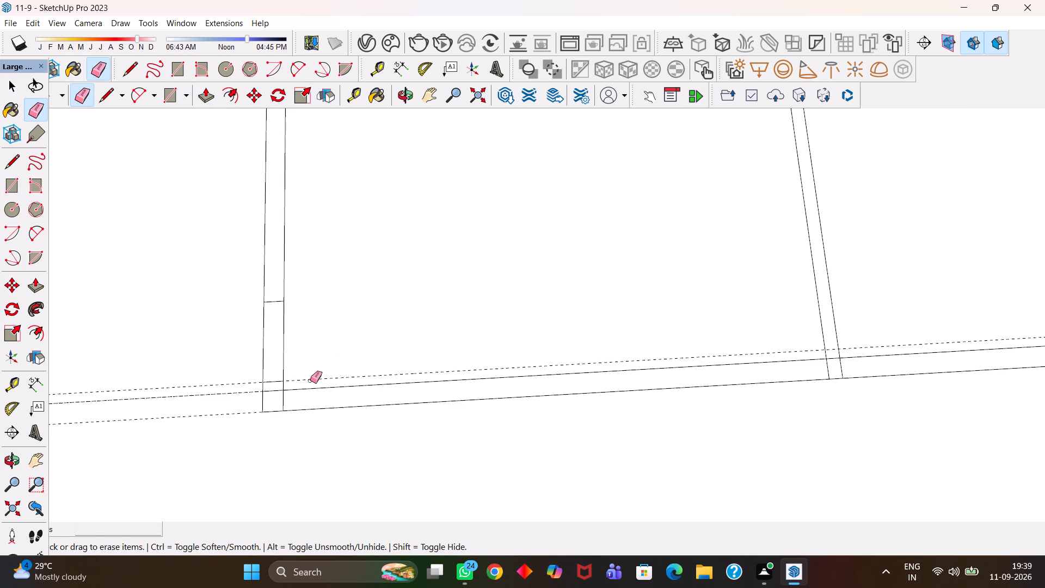
left_click_drag(310, 379, 303, 377)
left_click_drag(300, 363, 229, 327)
Erase the leftover lines crossing the wall corner beside the new doorway.
left_click(269, 389)
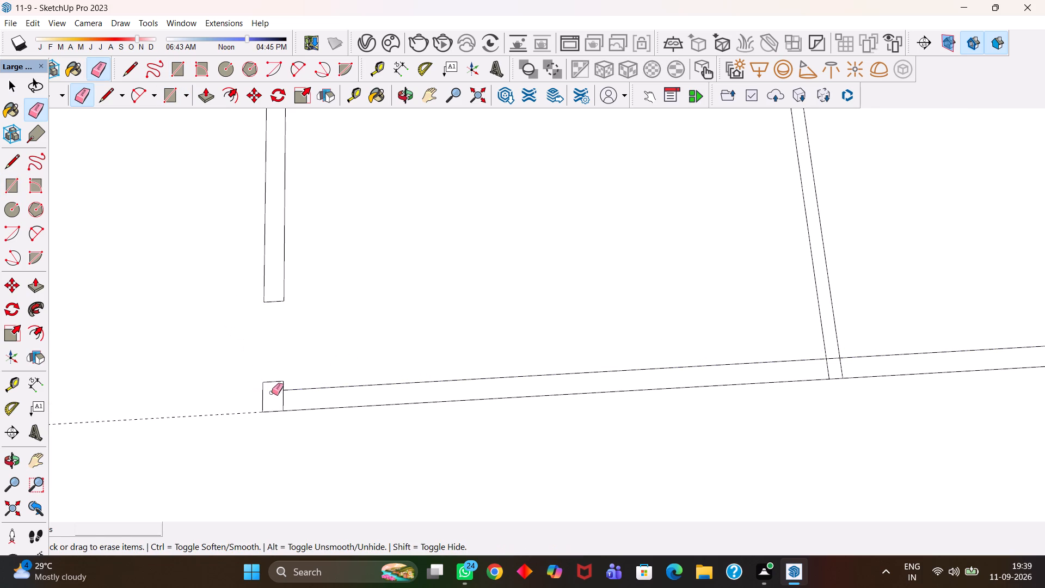
scroll(339, 351, "down", 1)
left_click(288, 396)
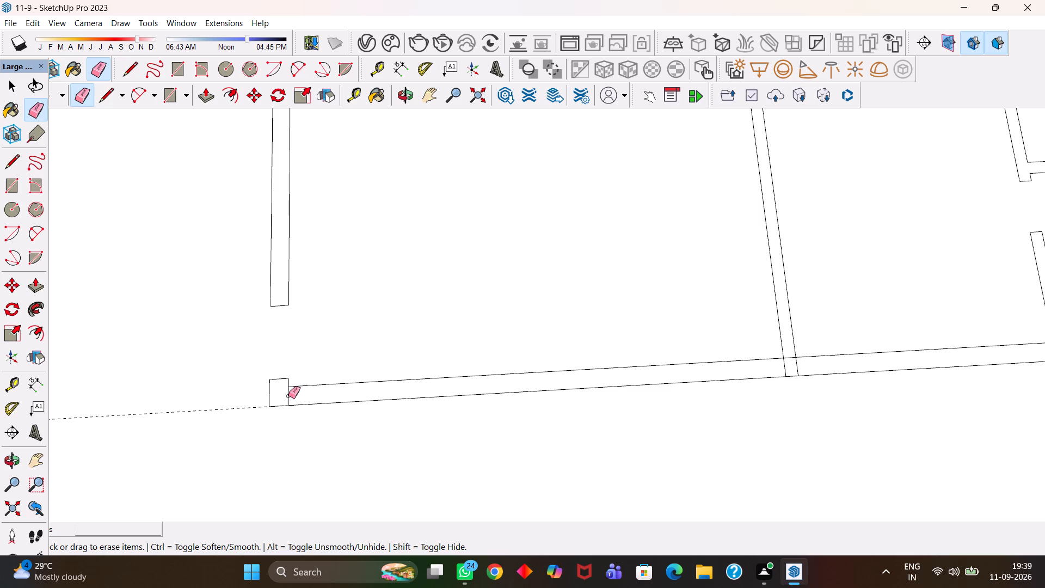
Place a crosswise guide through the middle of the large room, 7' 6" from the partition's inner edge.
scroll(397, 300, "down", 3)
scroll(397, 308, "up", 2)
scroll(397, 314, "down", 2)
key("h")
scroll(398, 316, "up", 2)
key("h")
key("h")
left_click_drag(407, 281, 426, 388)
scroll(425, 376, "up", 2)
scroll(425, 376, "down", 2)
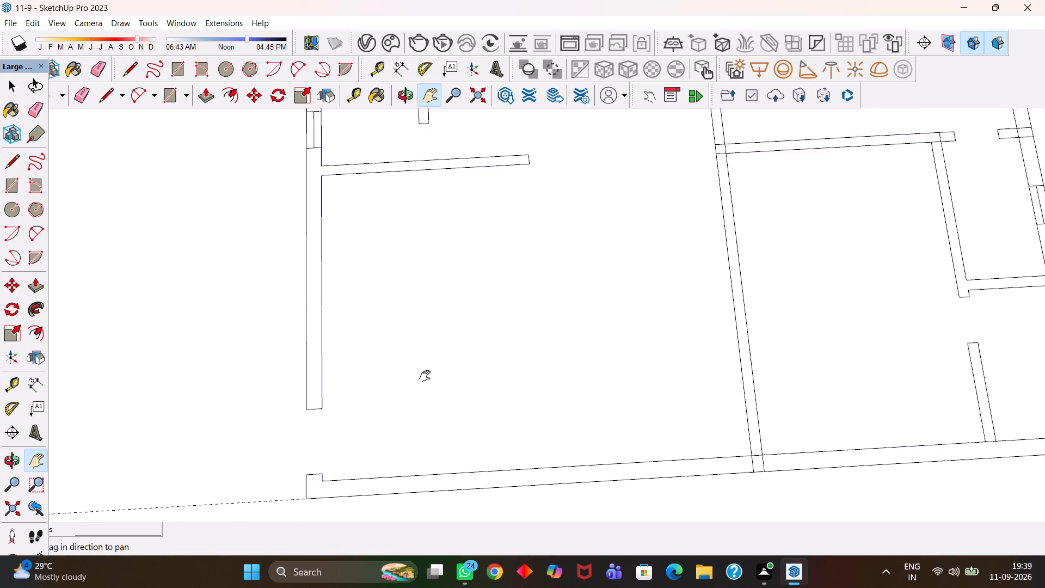
scroll(425, 376, "down", 2)
scroll(425, 376, "up", 2)
left_click_drag(408, 328, 416, 360)
key("t")
left_click(379, 181)
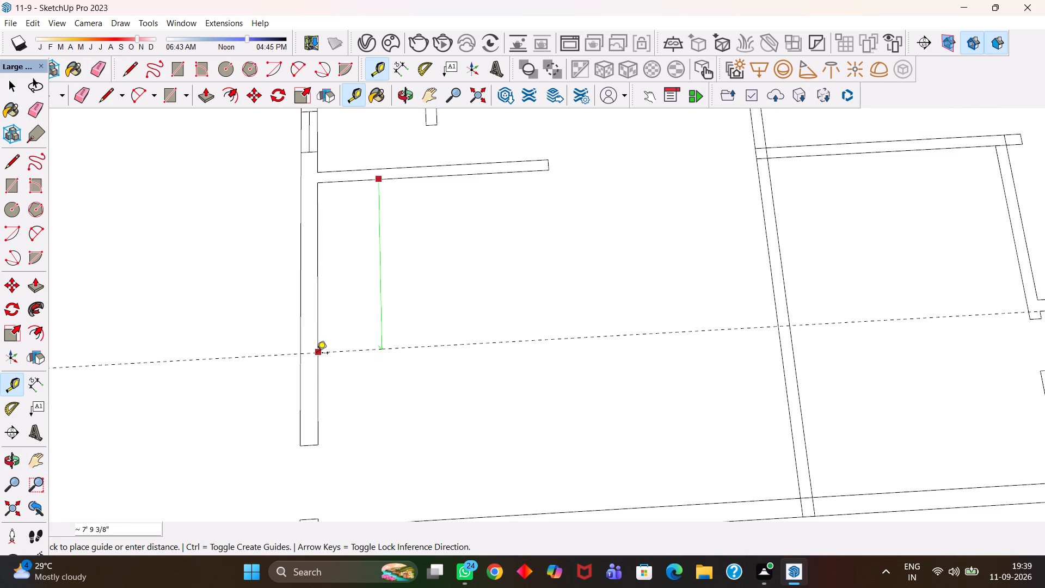
double_click(778, 315)
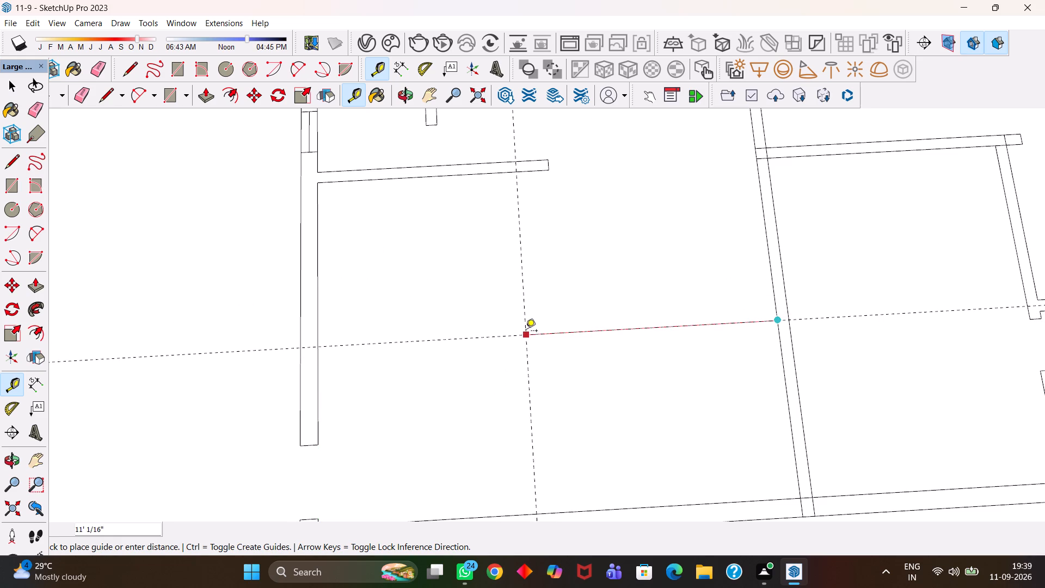
key("Escape")
Add guides parallel to the centre guide, 2' away on the partition side and 1' away on the doorway side.
key("h")
left_click_drag(503, 350, 425, 271)
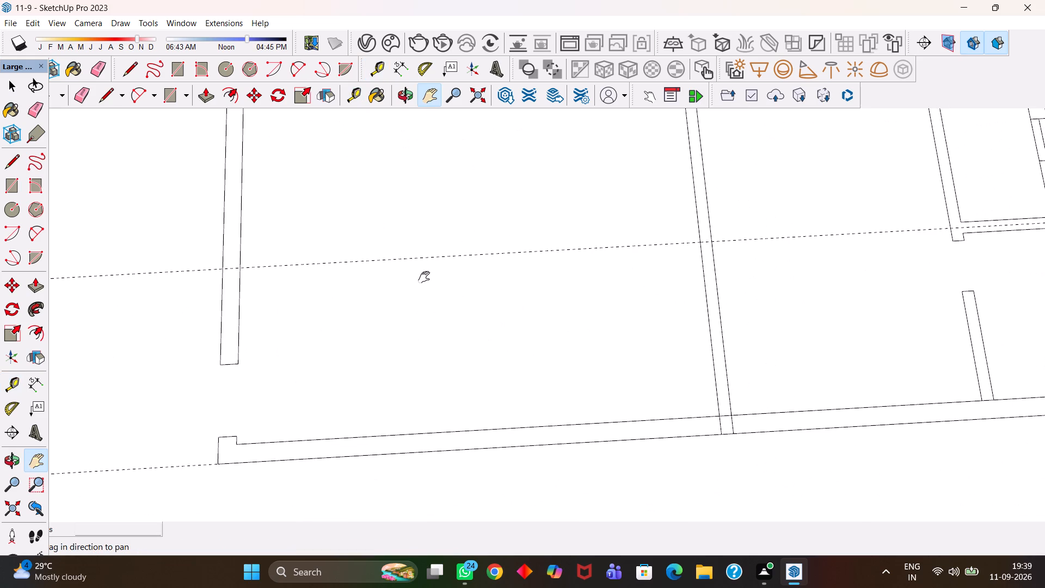
scroll(424, 277, "up", 1)
scroll(424, 278, "down", 2)
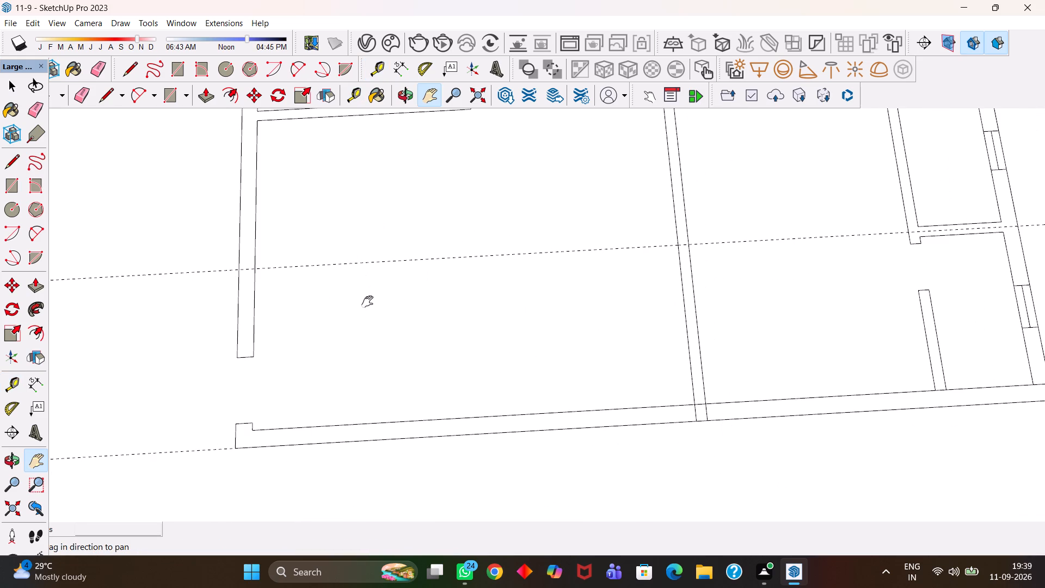
left_click_drag(339, 283, 446, 335)
key("t")
left_click(456, 315)
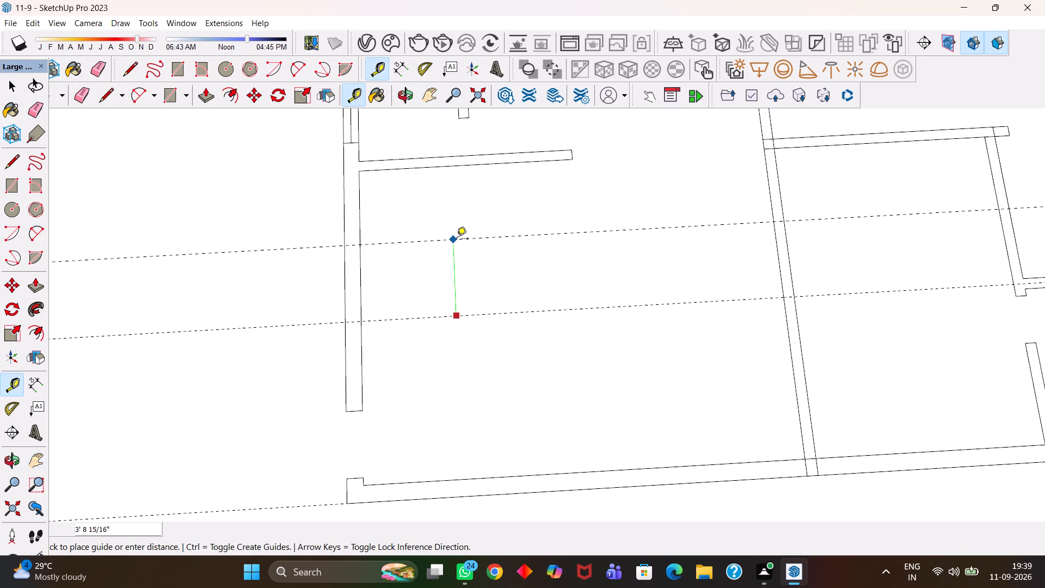
type("2'")
key("Return")
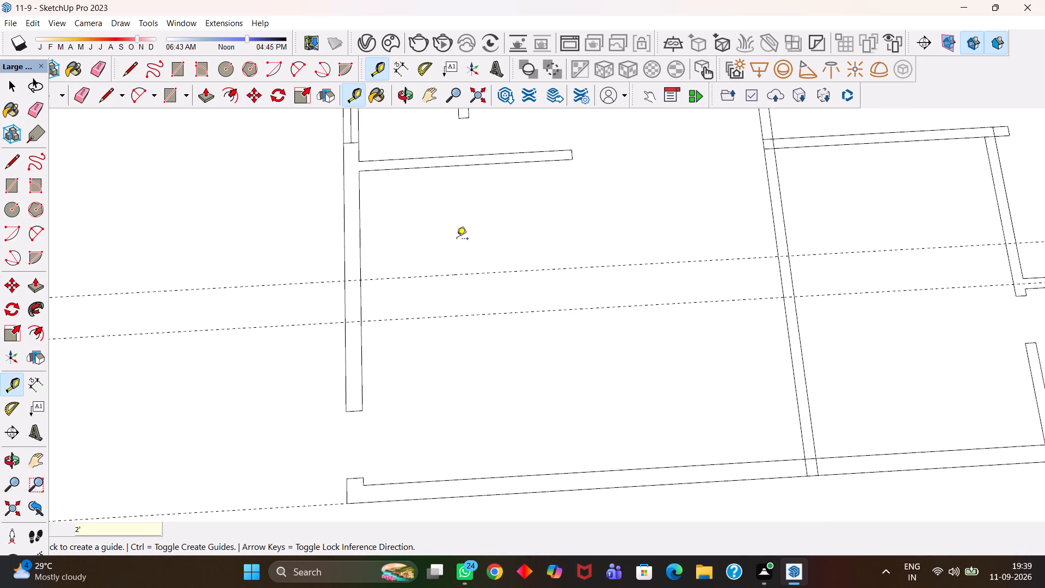
double_click(442, 321)
key("t")
left_click(482, 317)
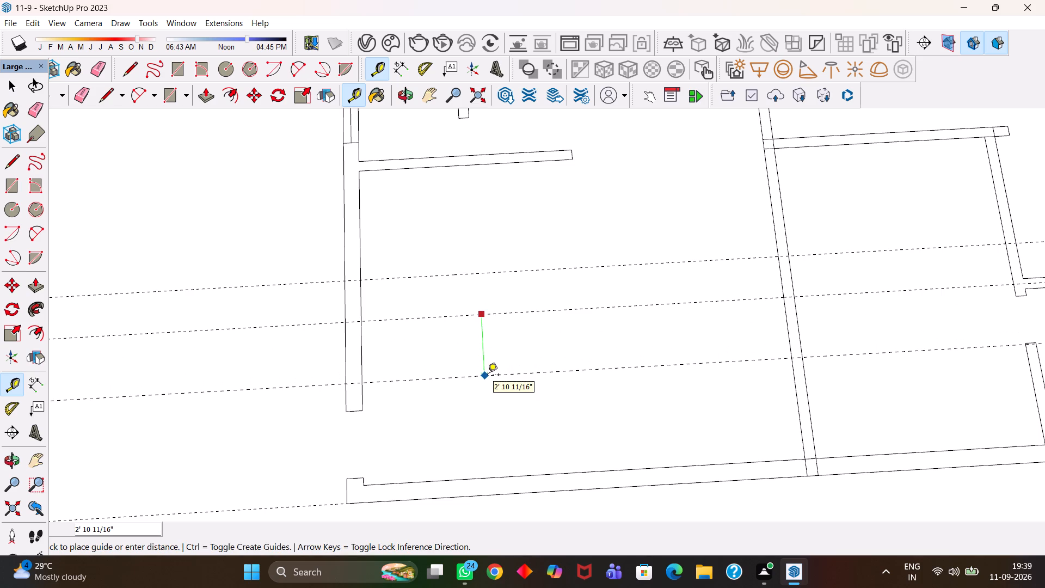
type("1'")
key("Return")
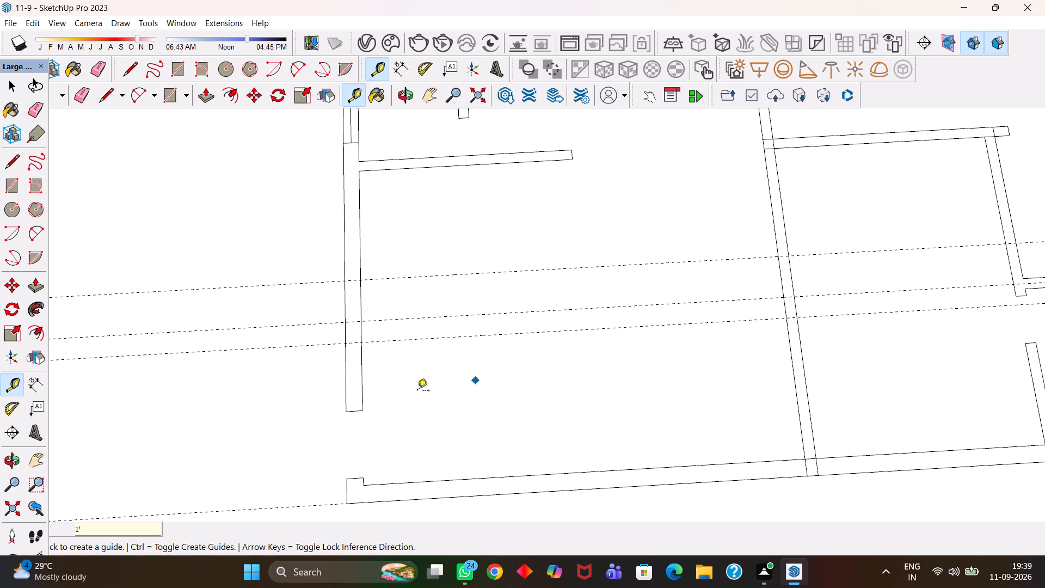
Draw a 3' by 9" window rectangle across the outer wall between the outermost guides, and erase the three guides.
key("r")
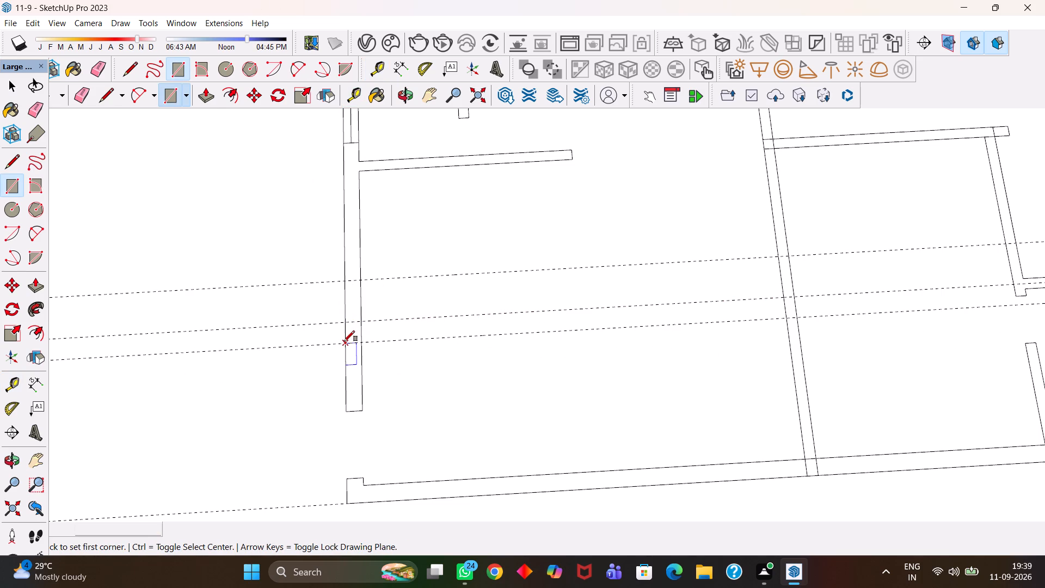
left_click(344, 341)
left_click(361, 281)
key("e")
left_click_drag(423, 269, 418, 380)
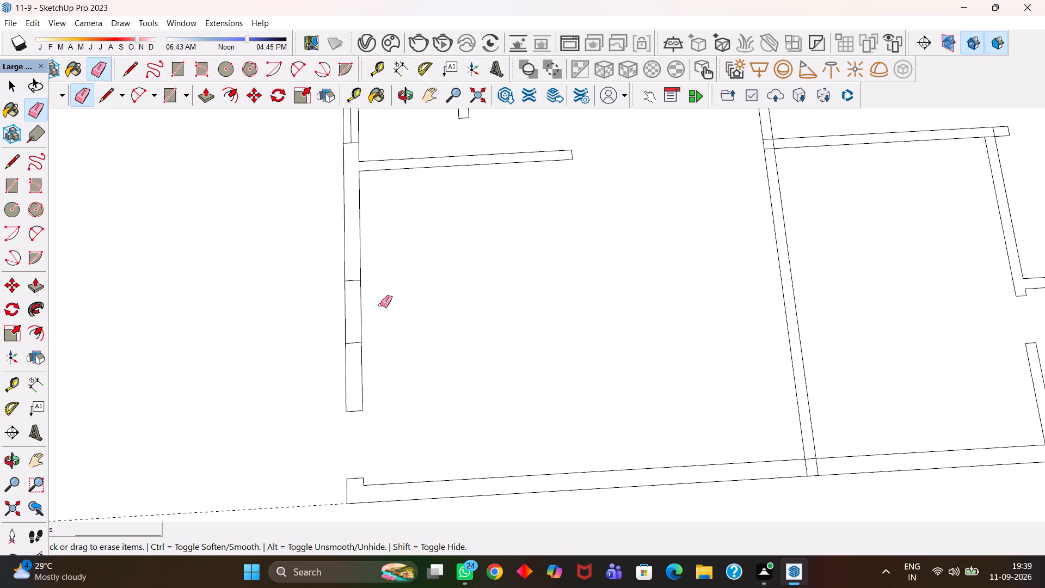
Erase the leftover edges where the small L-shaped partition meets the outer wall.
key("h")
scroll(386, 291, "down", 3)
scroll(391, 293, "up", 2)
scroll(393, 293, "down", 4)
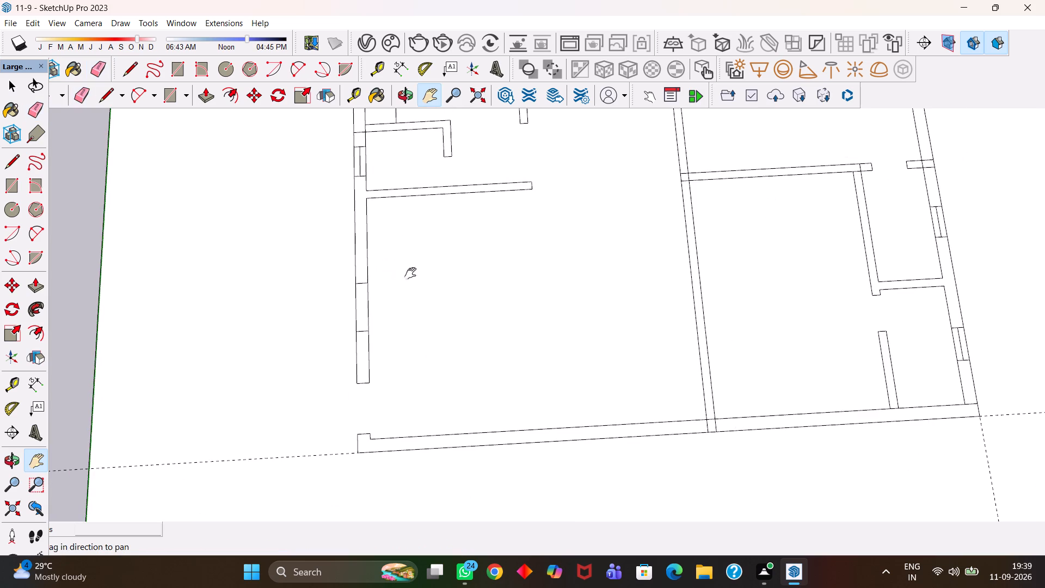
left_click_drag(417, 221, 399, 370)
left_click_drag(365, 292, 374, 317)
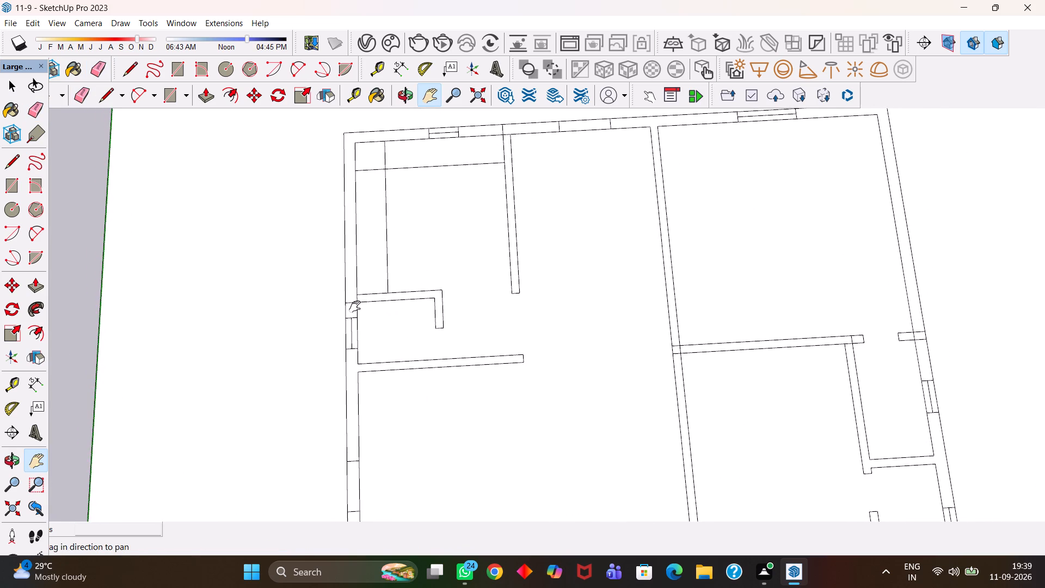
scroll(355, 307, "down", 2)
key("e")
triple_click(355, 302)
scroll(355, 302, "up", 3)
scroll(355, 302, "down", 1)
scroll(355, 302, "up", 3)
scroll(355, 302, "down", 1)
scroll(355, 301, "up", 3)
left_click(360, 299)
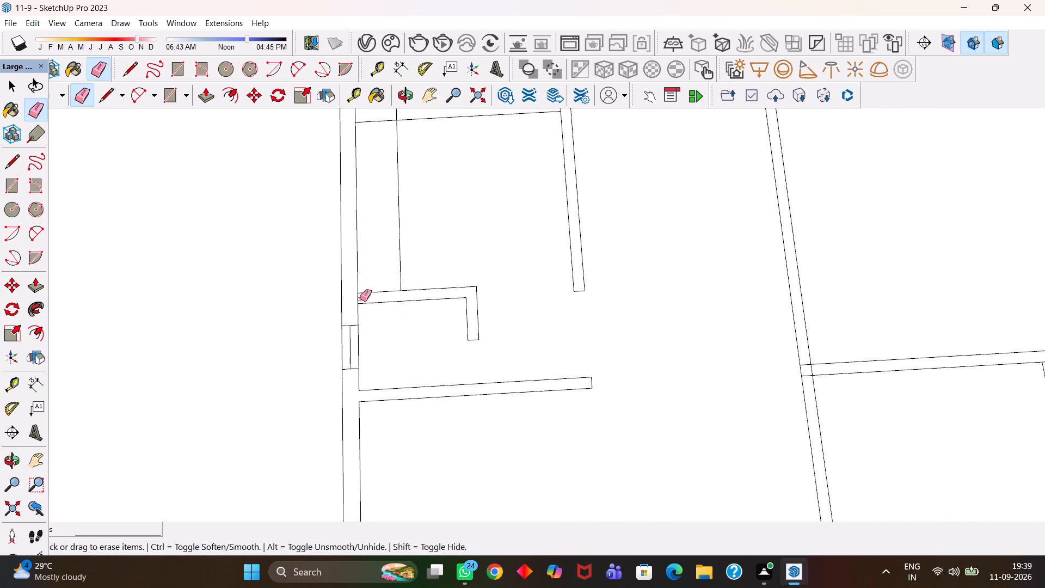
Erase the leftover edges where the counter room's long partition meets the outer wall between the two windows.
scroll(359, 298, "up", 2)
scroll(359, 298, "down", 1)
scroll(359, 298, "up", 1)
scroll(359, 298, "down", 4)
key("h")
scroll(383, 298, "up", 1)
scroll(387, 296, "down", 1)
left_click_drag(385, 250, 396, 376)
left_click_drag(394, 253, 386, 309)
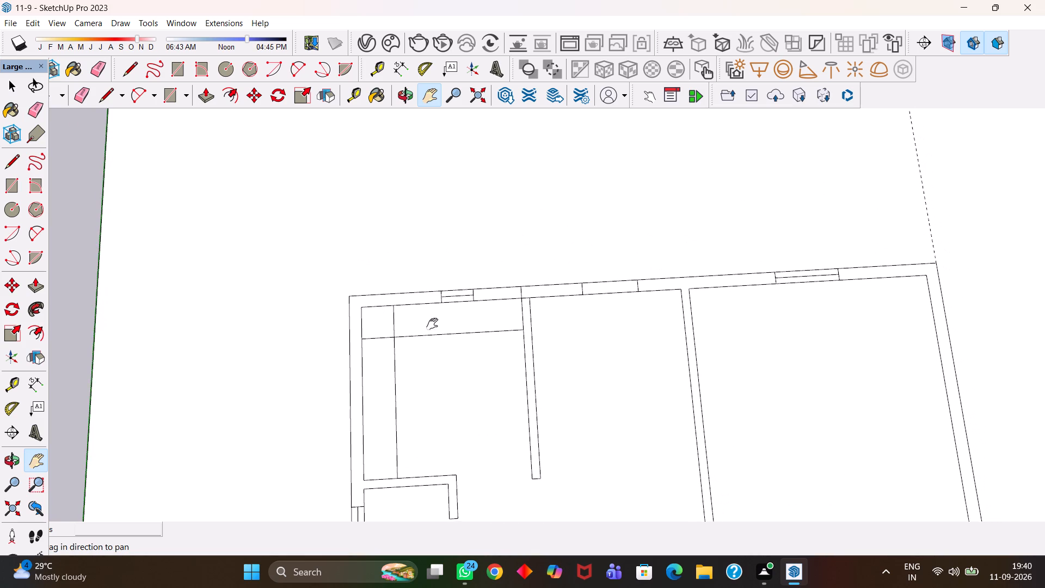
left_click_drag(432, 324, 327, 283)
left_click_drag(327, 283, 335, 288)
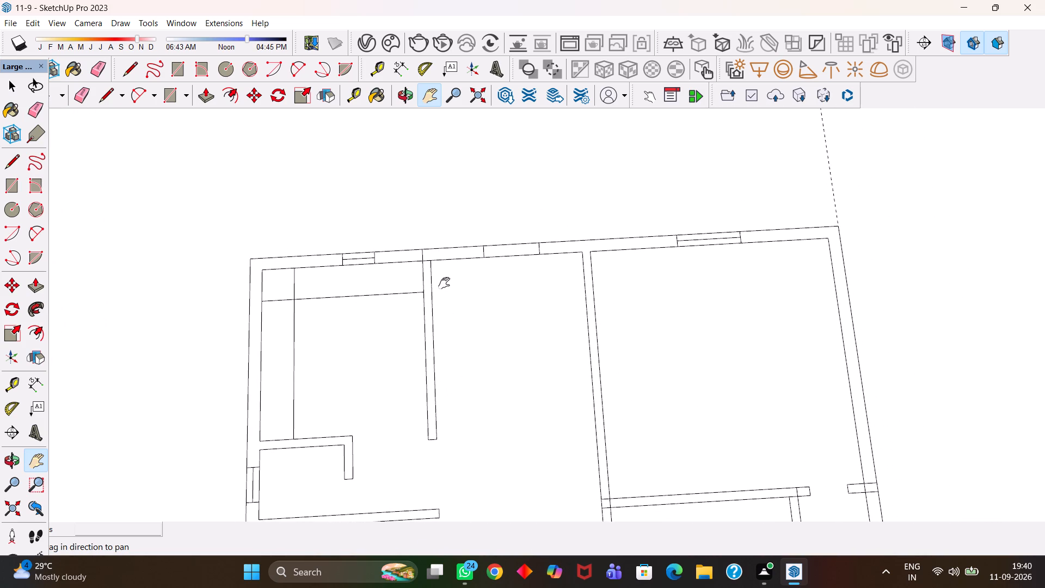
scroll(444, 277, "down", 1)
key("e")
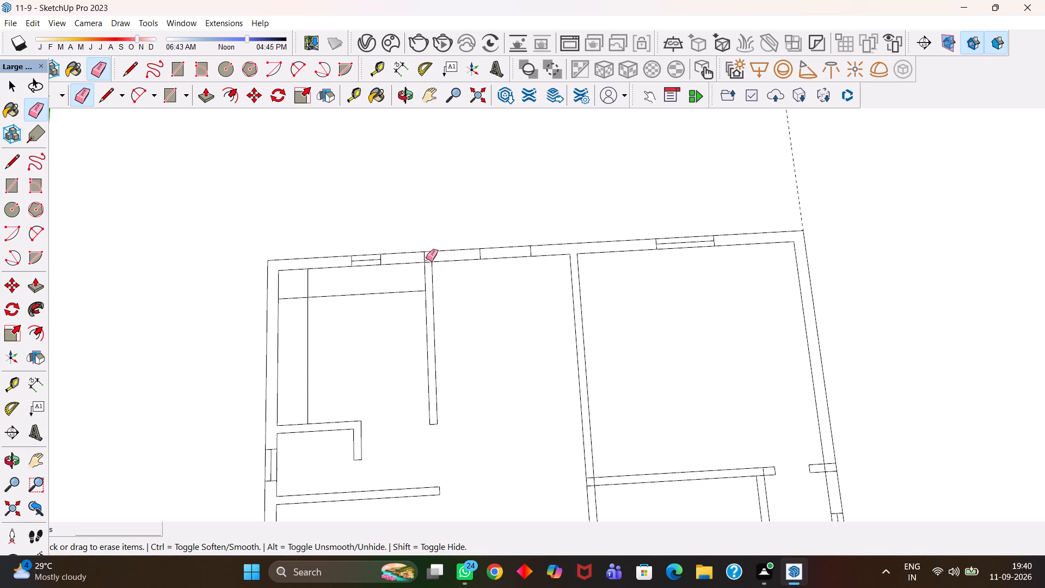
triple_click(427, 259)
scroll(431, 265, "down", 2)
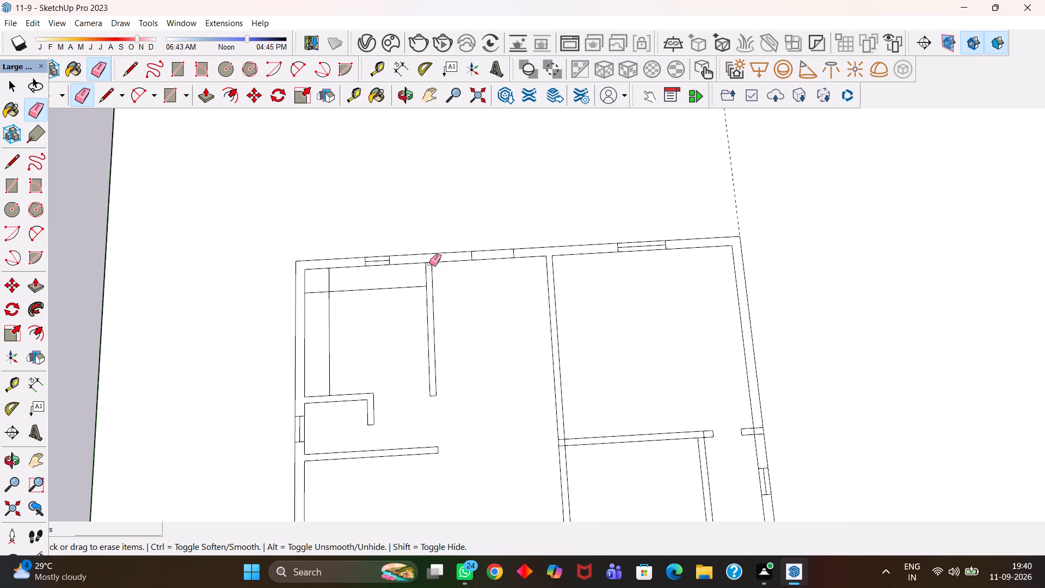
left_click(429, 264)
Erase the leftover junction edges where the cross partition meets the long central partition and the narrow room's partition.
key("h")
left_click_drag(506, 293, 379, 284)
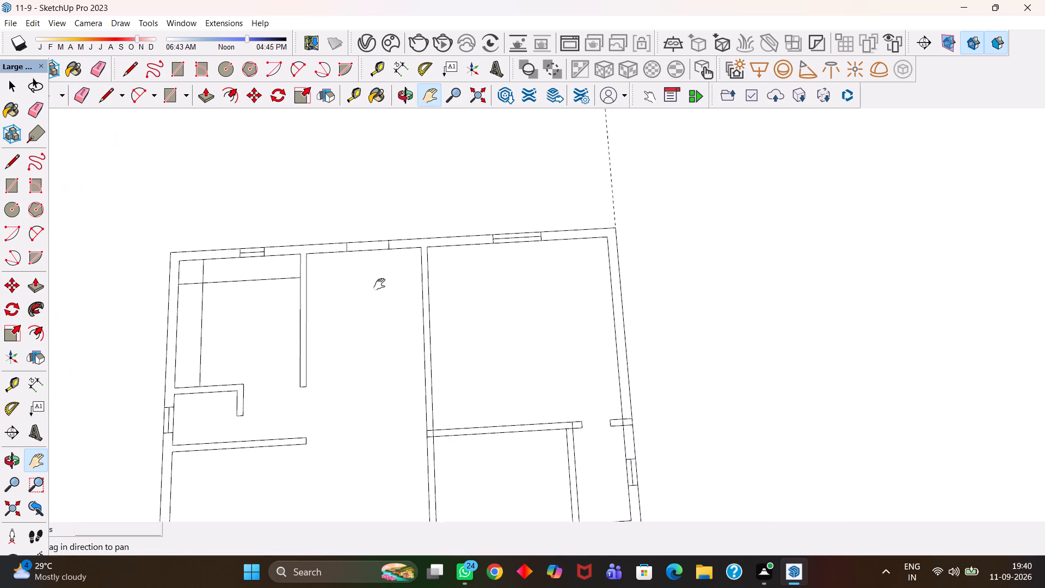
left_click_drag(379, 284, 323, 273)
left_click_drag(475, 260, 446, 155)
left_click(481, 305)
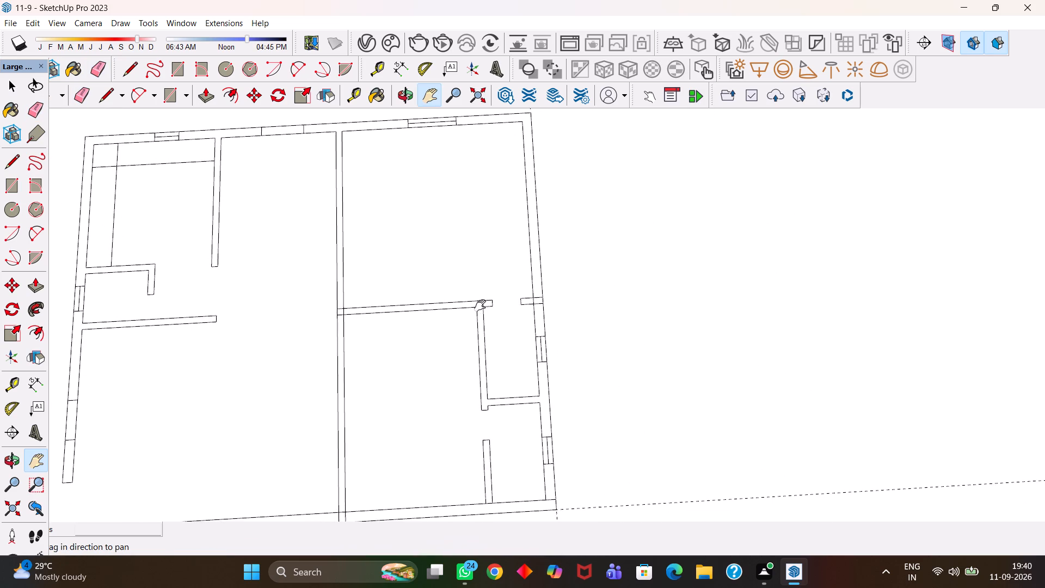
left_click_drag(480, 305, 457, 280)
scroll(440, 326, "up", 1)
key("e")
scroll(406, 326, "down", 1)
scroll(405, 328, "up", 3)
scroll(402, 332, "down", 2)
scroll(399, 333, "up", 1)
scroll(383, 326, "down", 4)
scroll(383, 325, "up", 1)
left_click(377, 319)
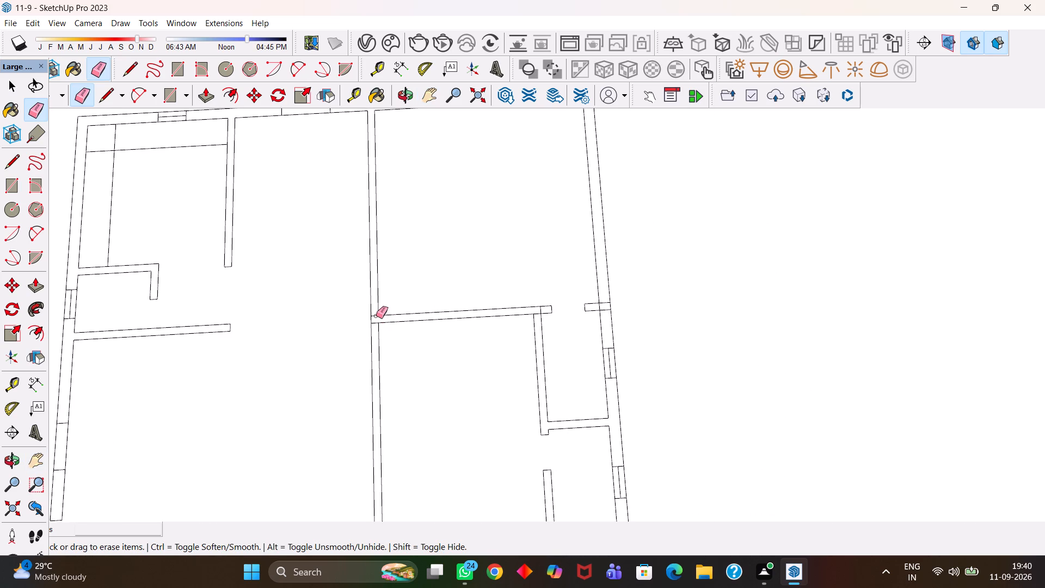
left_click(376, 316)
left_click(375, 323)
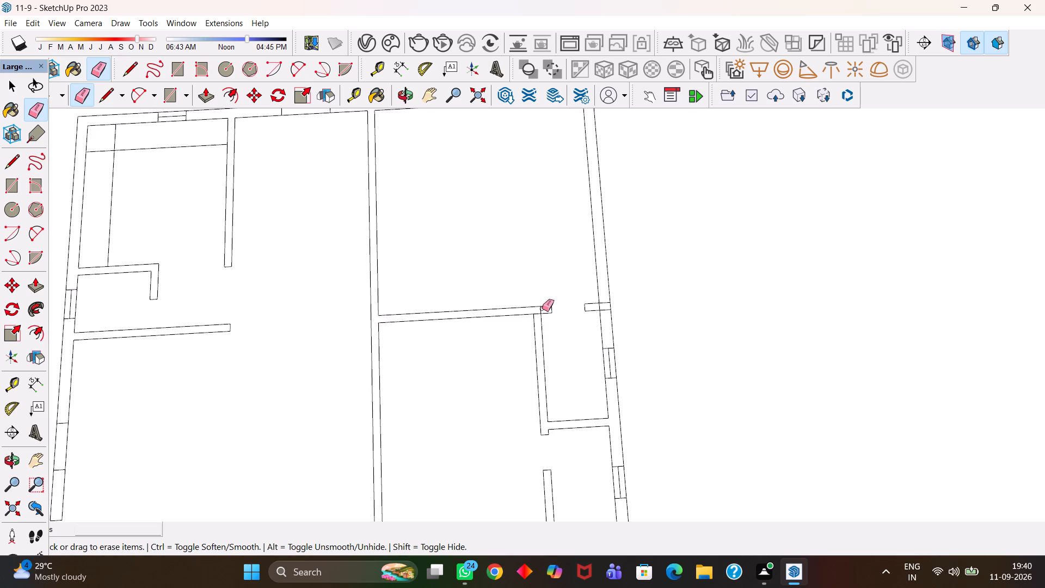
left_click(542, 309)
left_click(537, 313)
Examine the whole floor plan for the wall layout and remaining junctions.
scroll(357, 388, "down", 7)
scroll(356, 400, "up", 1)
scroll(356, 400, "down", 4)
scroll(356, 400, "up", 1)
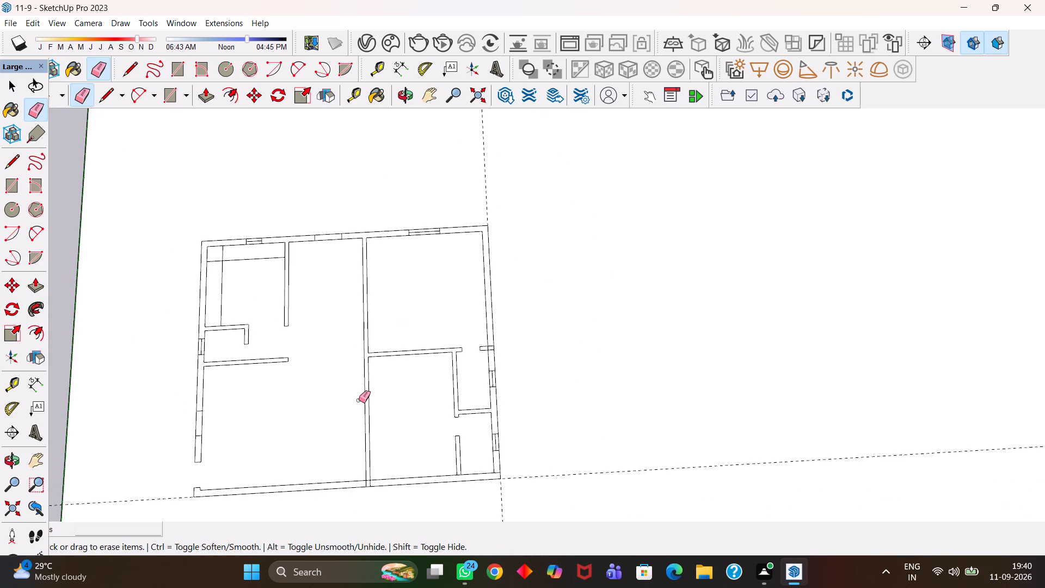
key("h")
left_click_drag(410, 395, 428, 413)
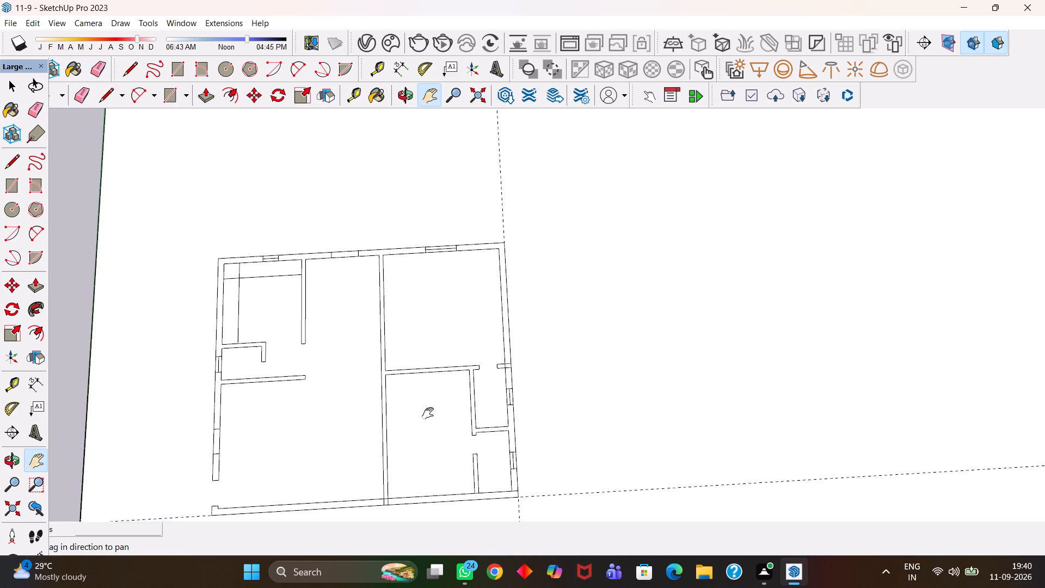
left_click_drag(428, 413, 428, 414)
left_click(428, 414)
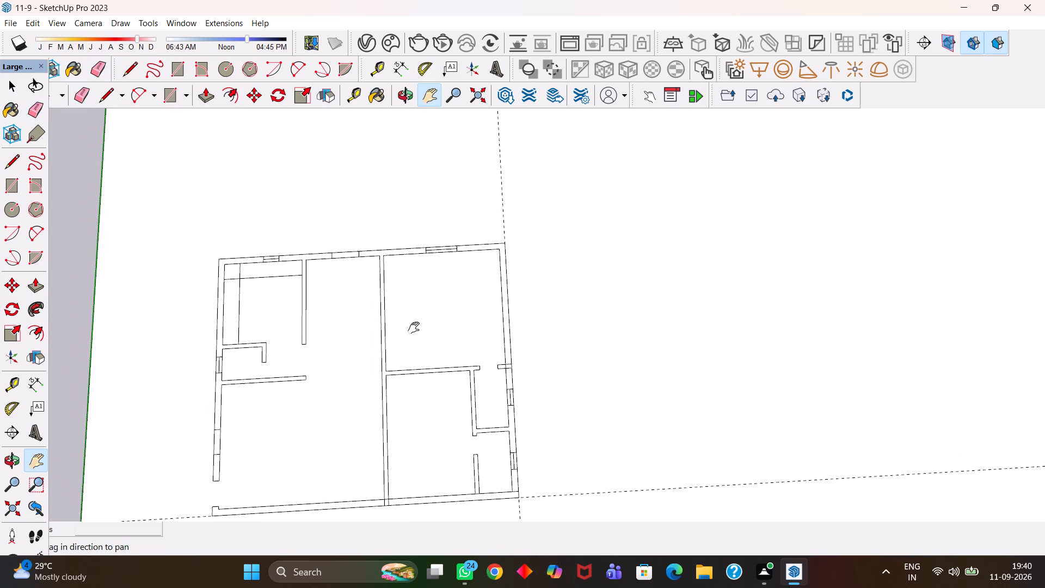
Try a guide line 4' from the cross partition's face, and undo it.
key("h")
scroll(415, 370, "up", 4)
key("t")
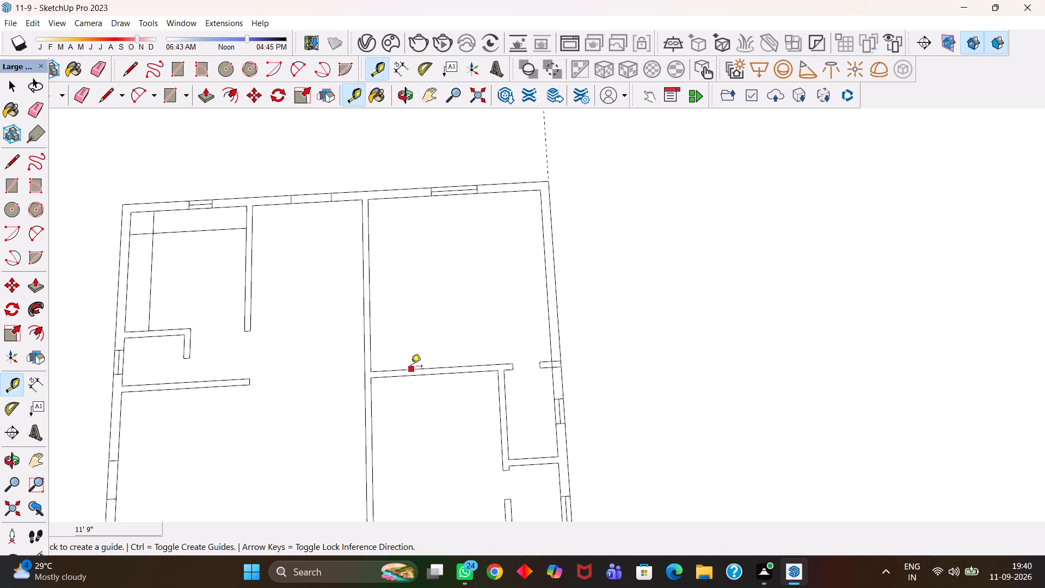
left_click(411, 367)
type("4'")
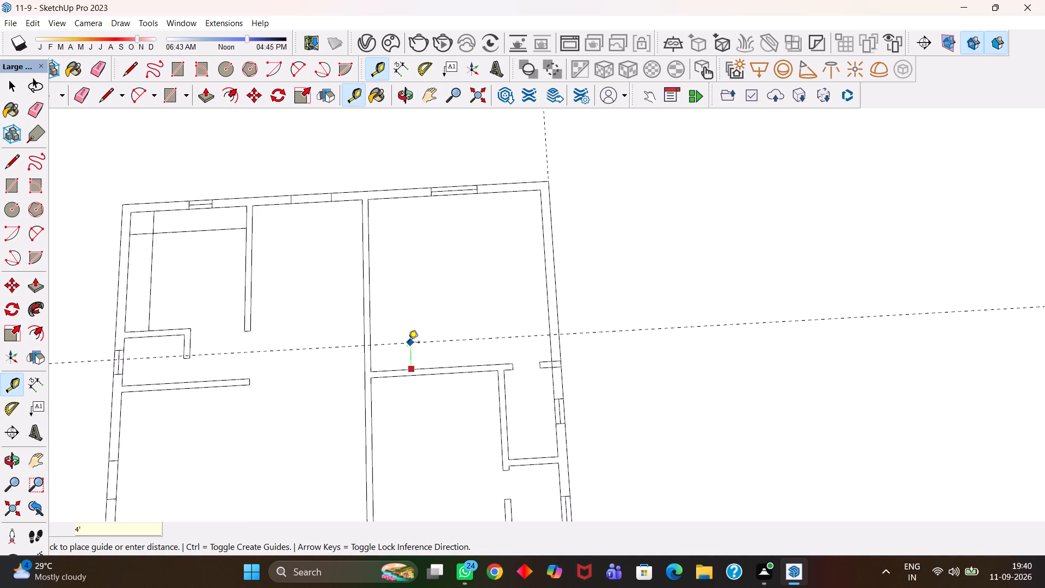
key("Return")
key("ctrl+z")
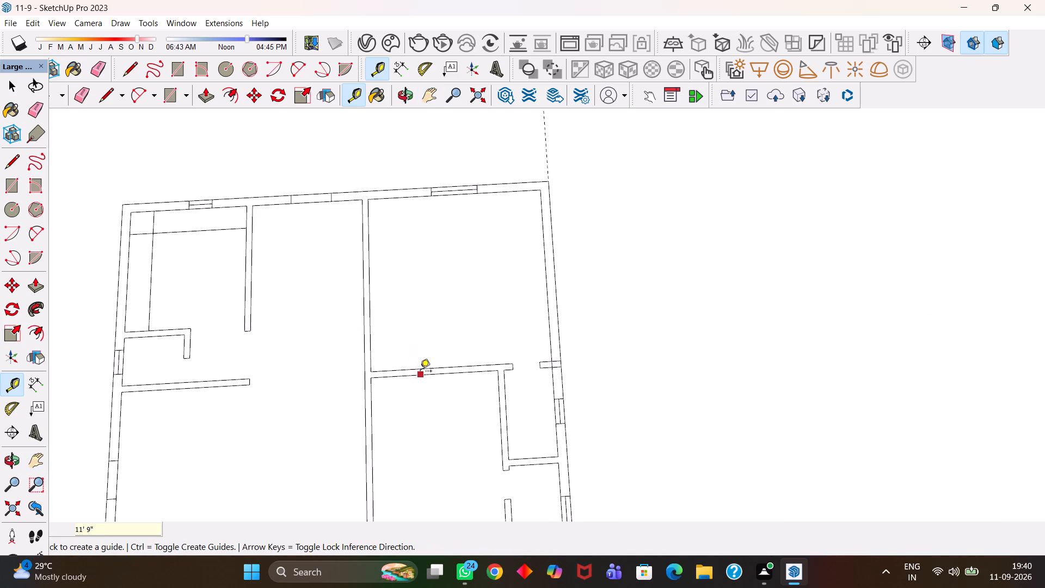
Place a guide 4" off the cross partition's face on the large upper room's side, and another 3' beyond it.
left_click(419, 367)
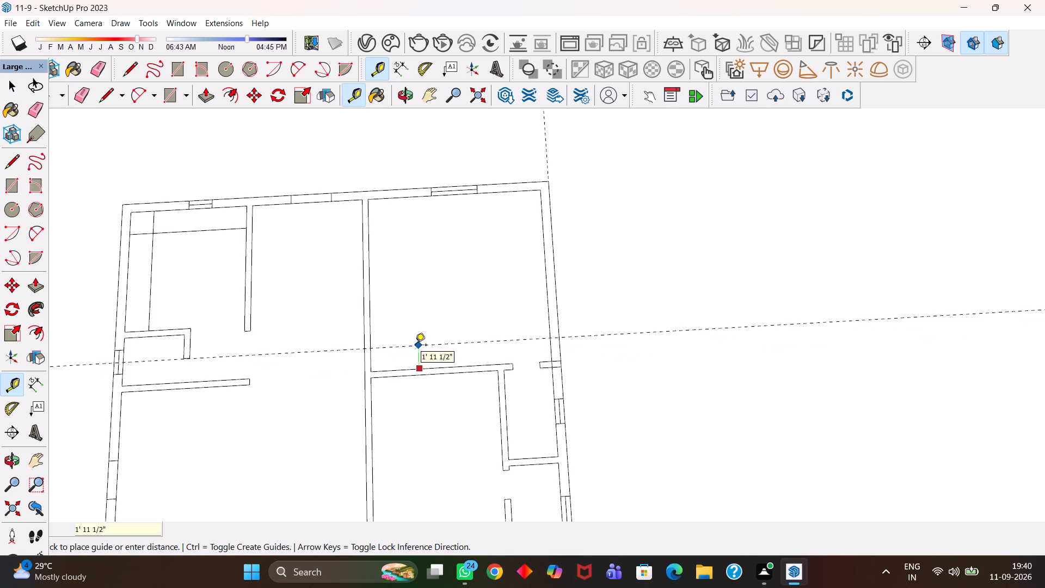
type("4\"")
key("Return")
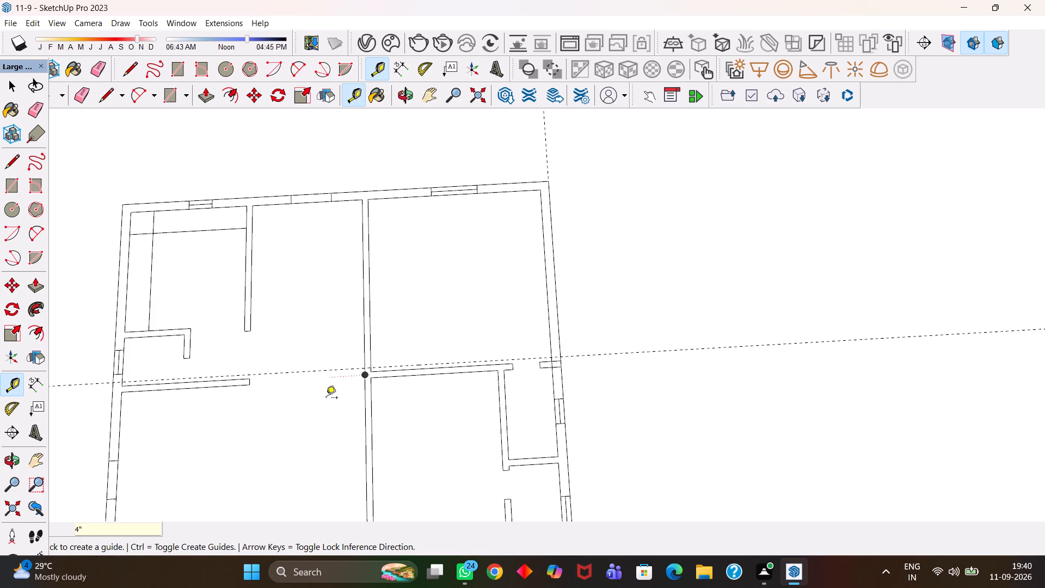
left_click(317, 369)
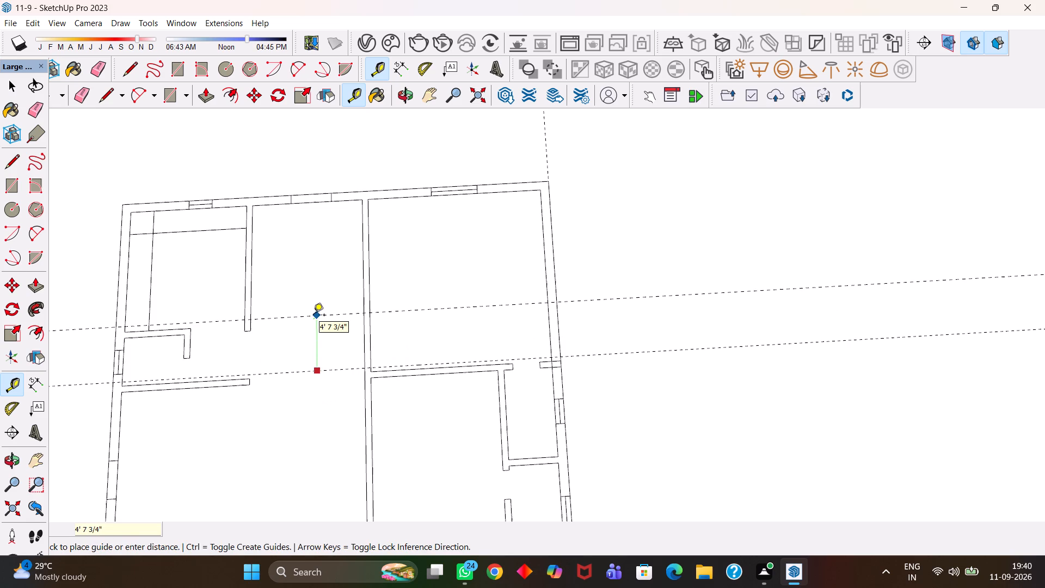
type("3'")
key("Return")
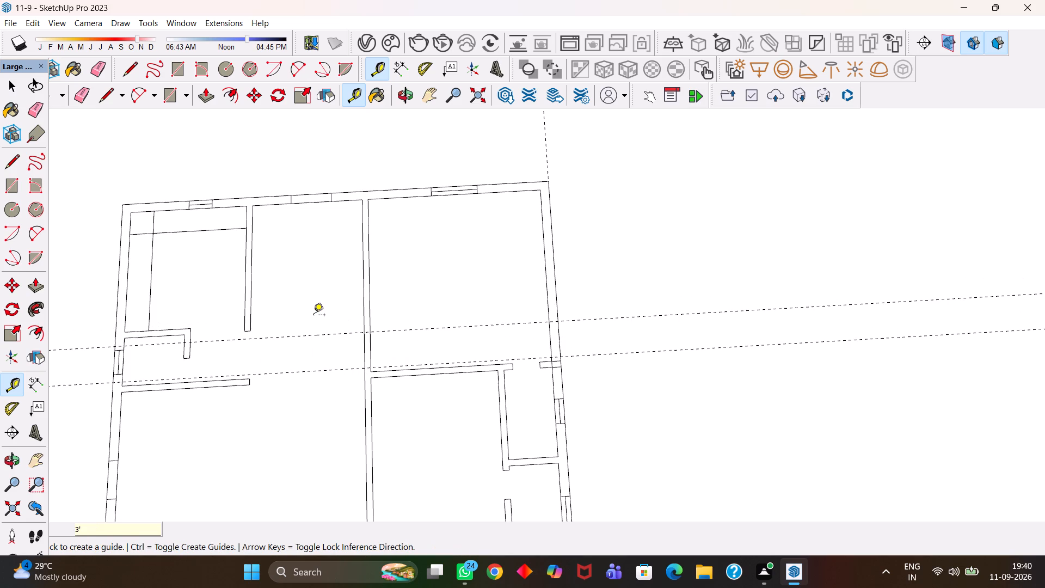
Draw a 3' by 6" door rectangle between the guides on the long central partition, and erase its side edges and both guides.
key("r")
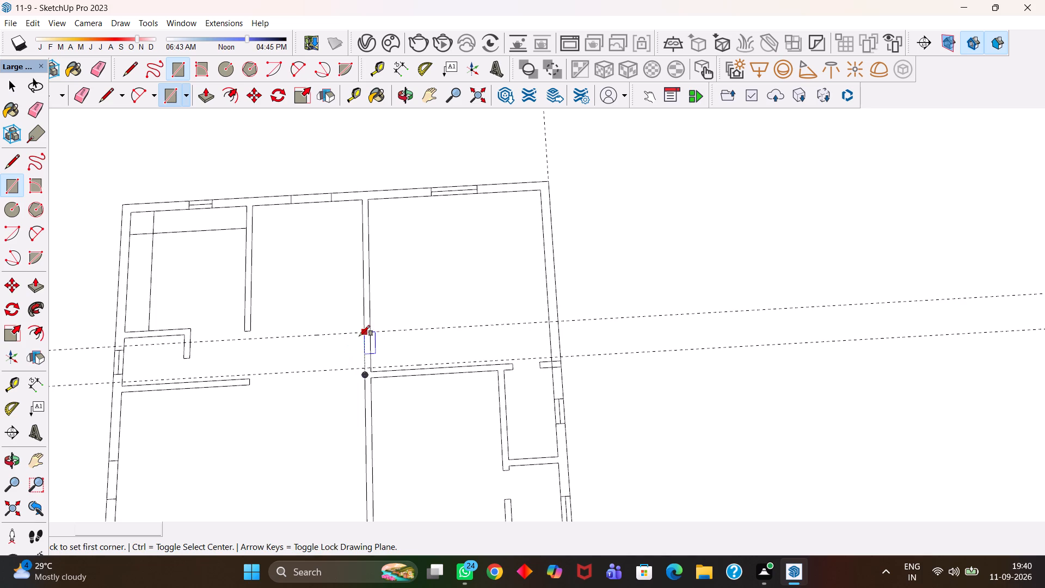
left_click(363, 334)
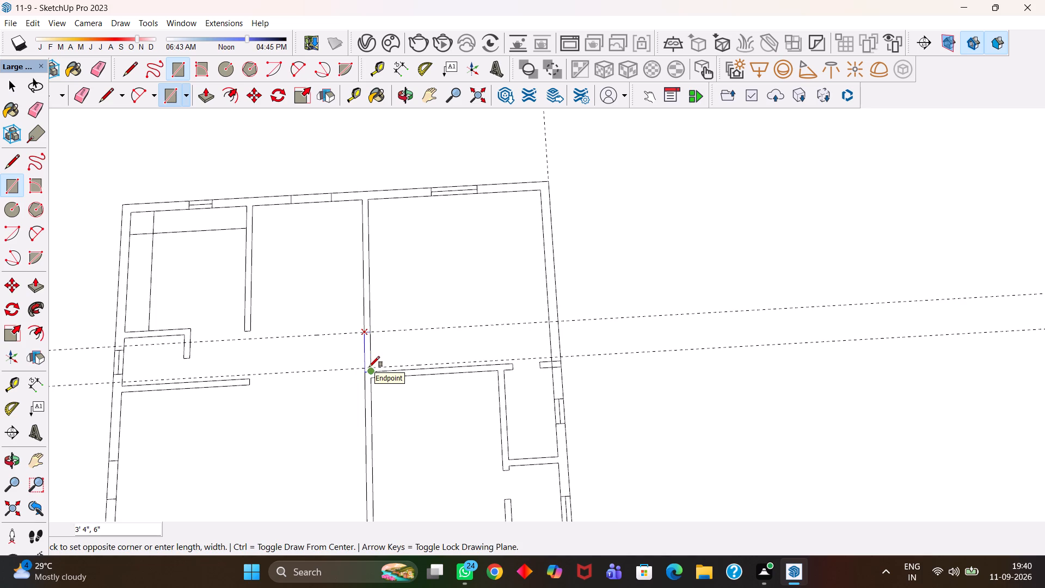
scroll(369, 367, "up", 5)
scroll(369, 367, "down", 2)
scroll(369, 367, "up", 1)
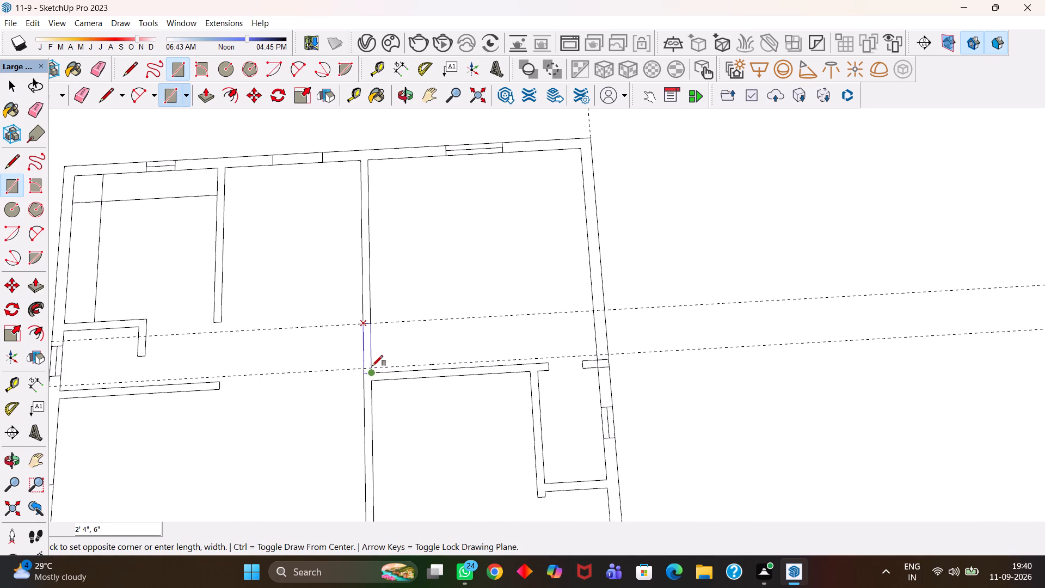
scroll(372, 364, "up", 1)
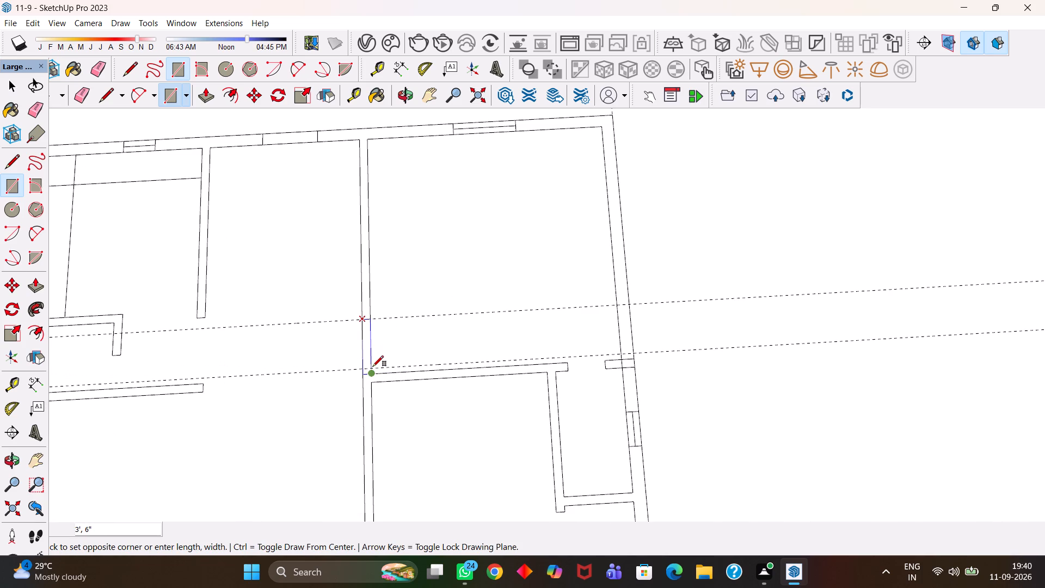
left_click(376, 366)
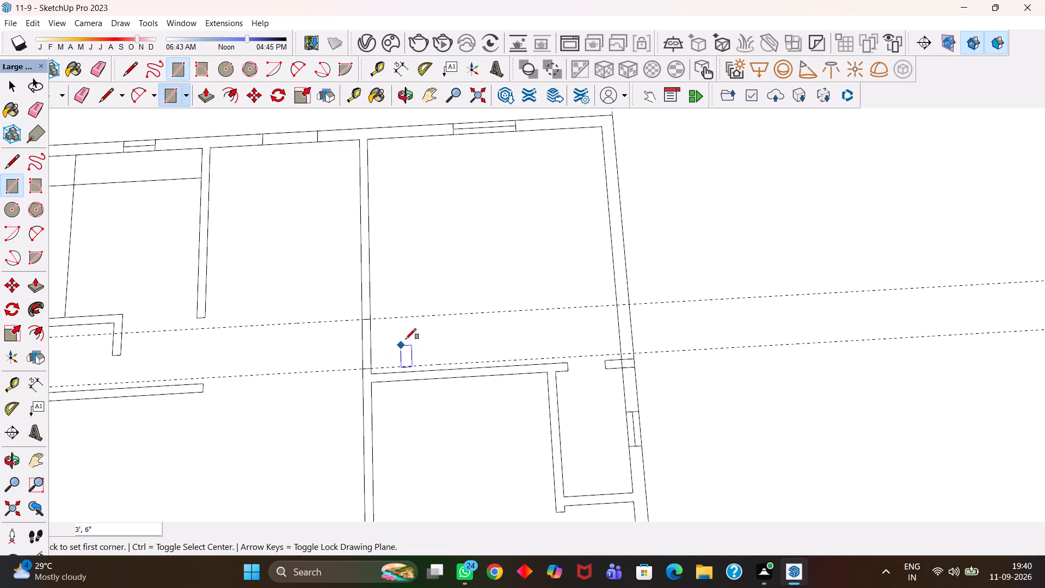
key("e")
left_click_drag(431, 285, 346, 347)
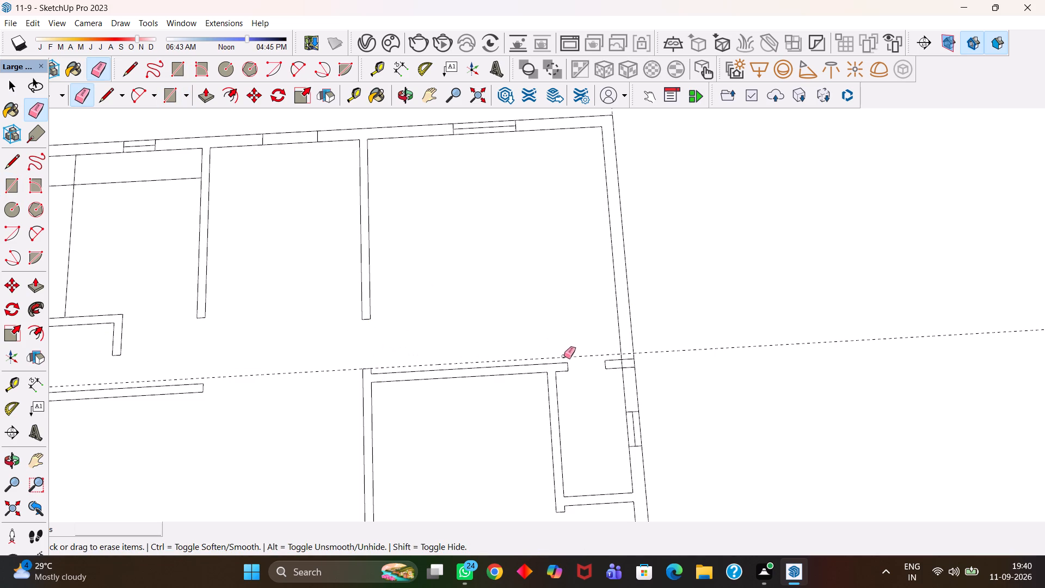
left_click(583, 358)
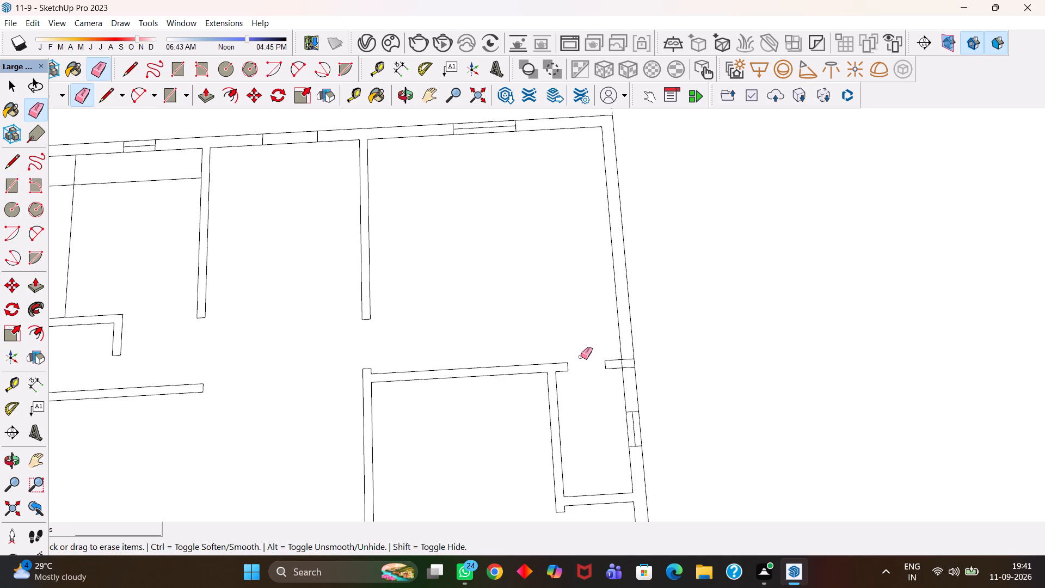
Place a guide 4" inside the lower outer wall's inner face near the central partition, and another 3' beyond it.
scroll(441, 341, "down", 2)
scroll(441, 342, "up", 1)
scroll(440, 343, "down", 3)
scroll(439, 344, "up", 1)
scroll(439, 344, "down", 1)
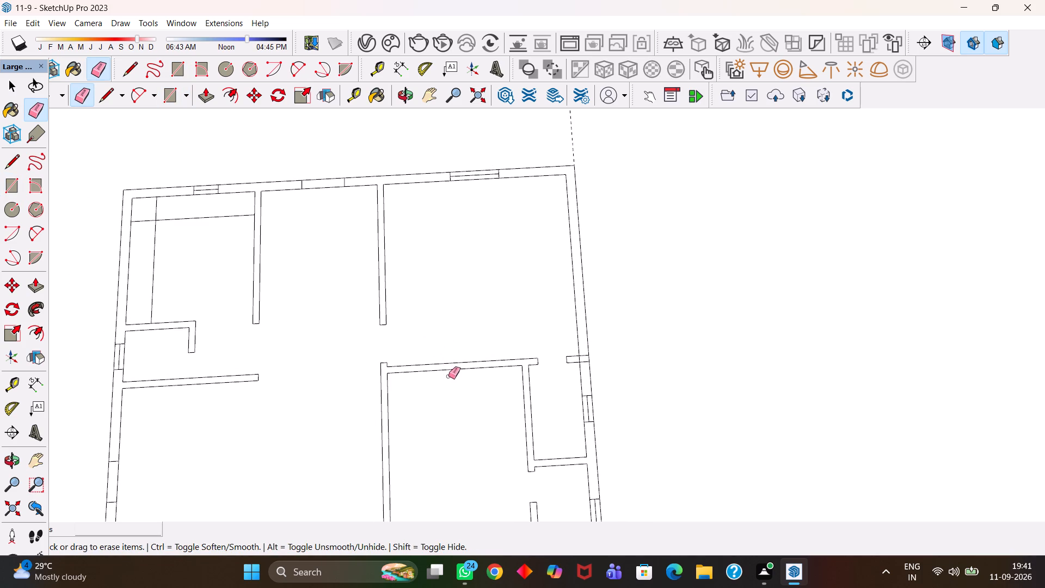
key("h")
left_click_drag(410, 424, 403, 273)
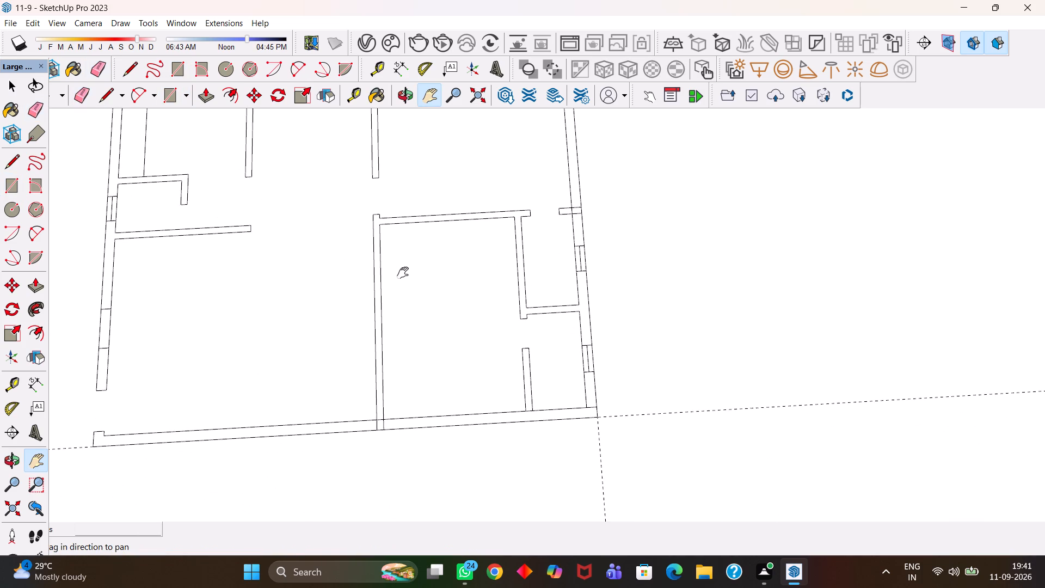
key("t")
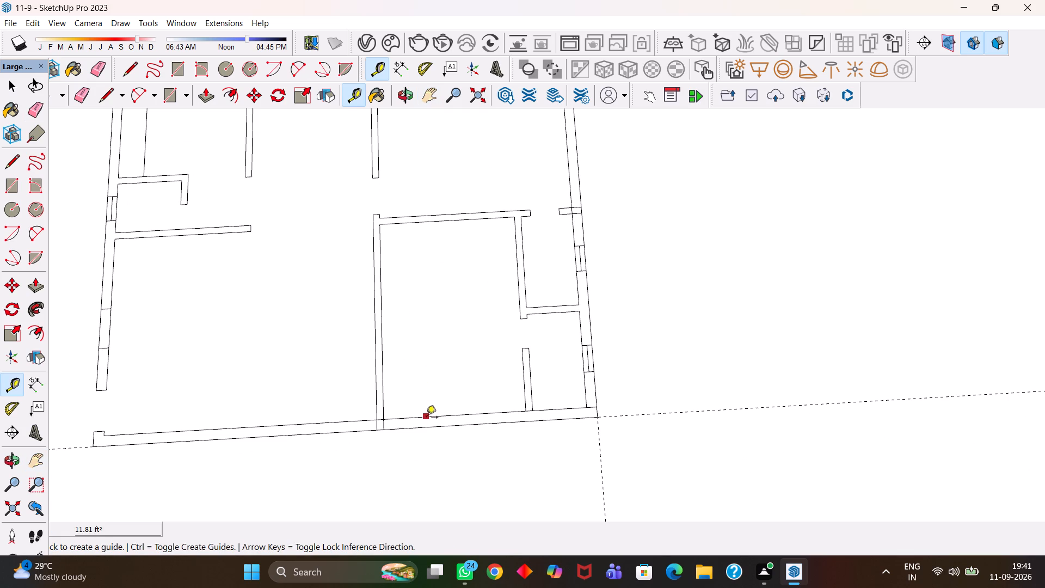
left_click(426, 417)
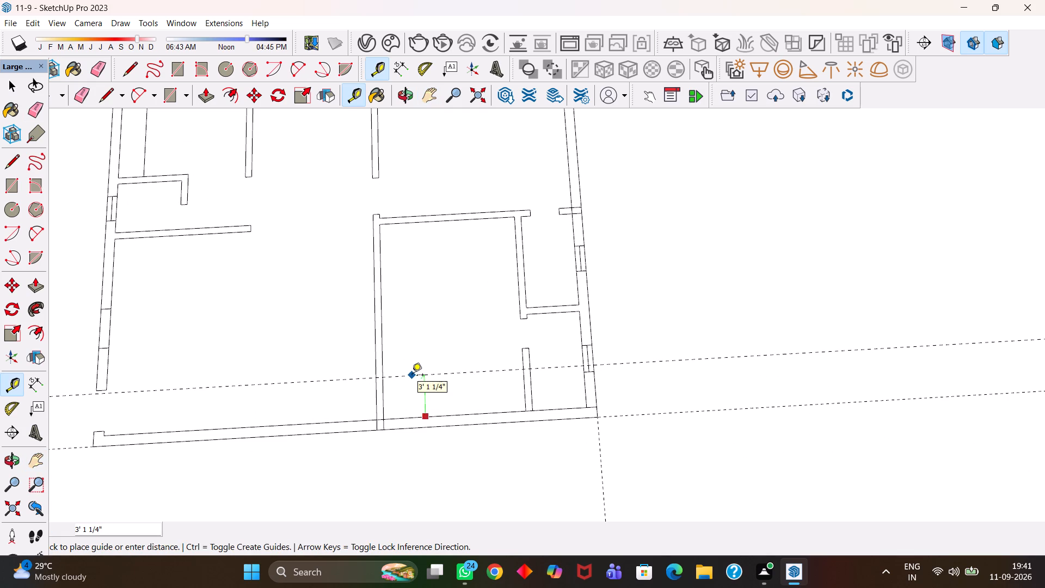
type("4\"")
key("Return")
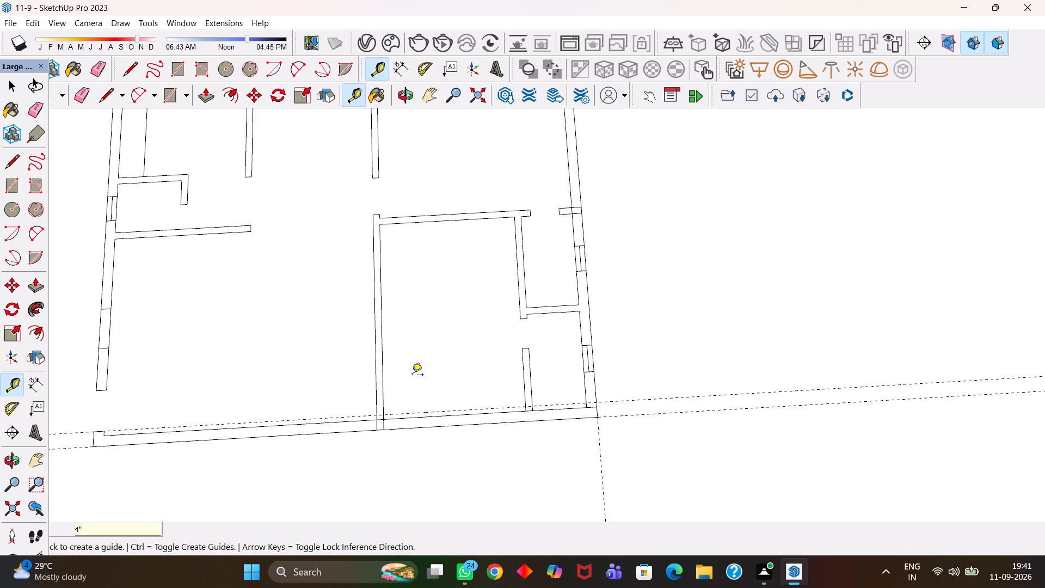
left_click(442, 411)
type("3'")
key("Return")
Draw a 3' by 6" door rectangle between the guides at the central partition's lower end, and erase its side edges and both guides.
key("r")
scroll(394, 403, "up", 1)
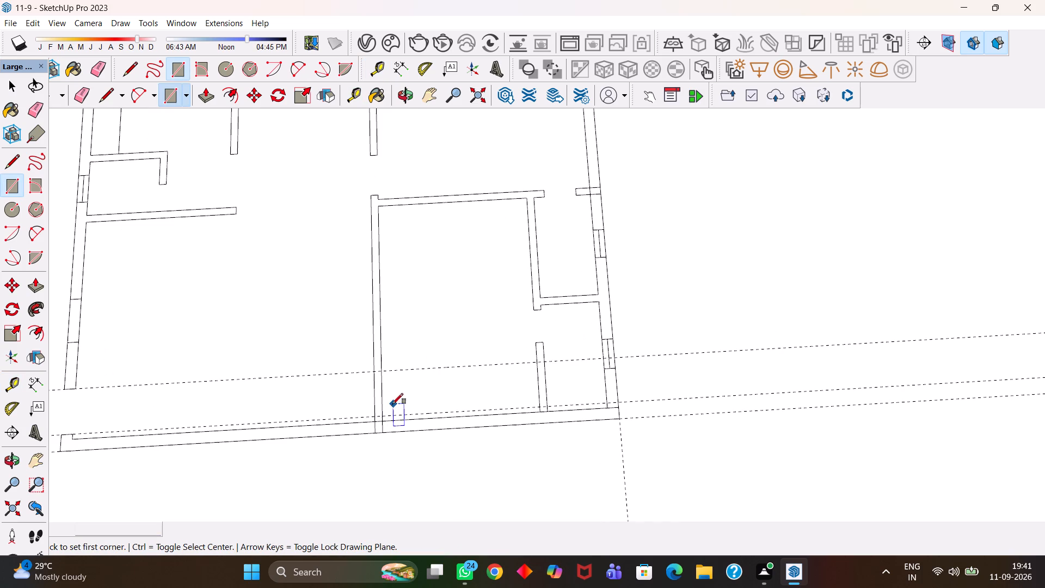
double_click(372, 371)
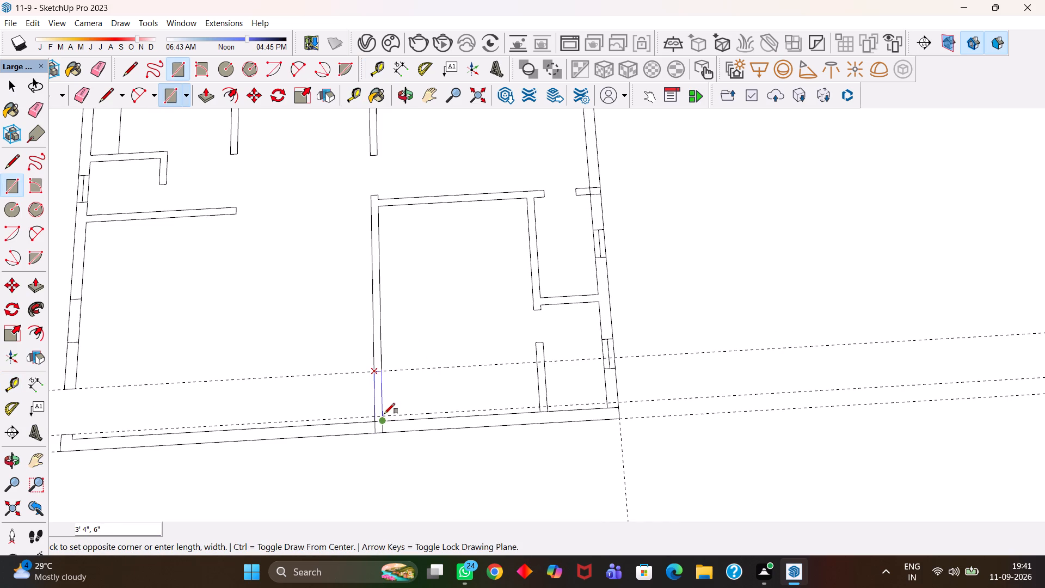
scroll(395, 408, "up", 3)
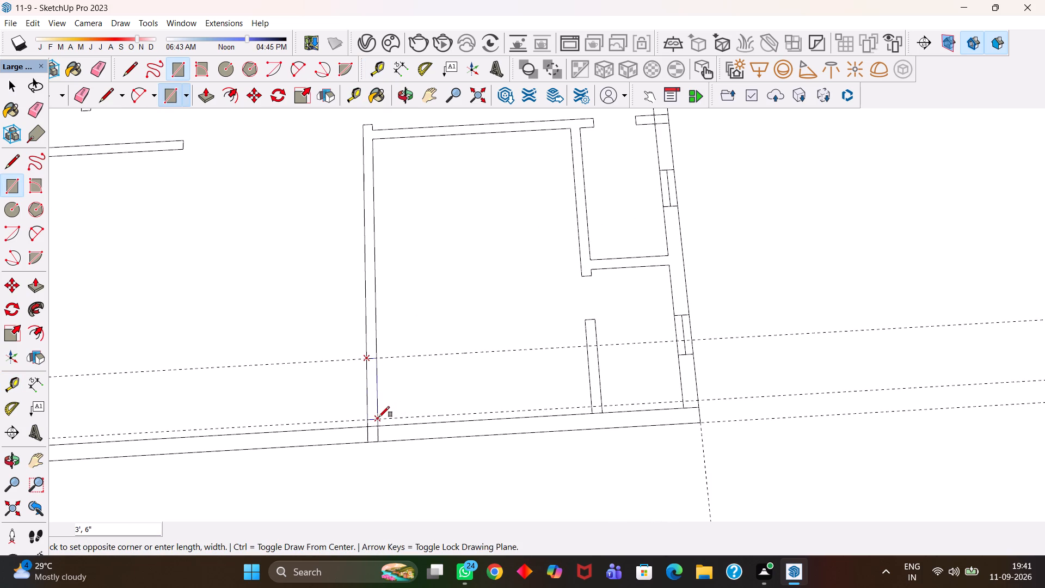
left_click(379, 417)
key("e")
left_click_drag(447, 333, 352, 393)
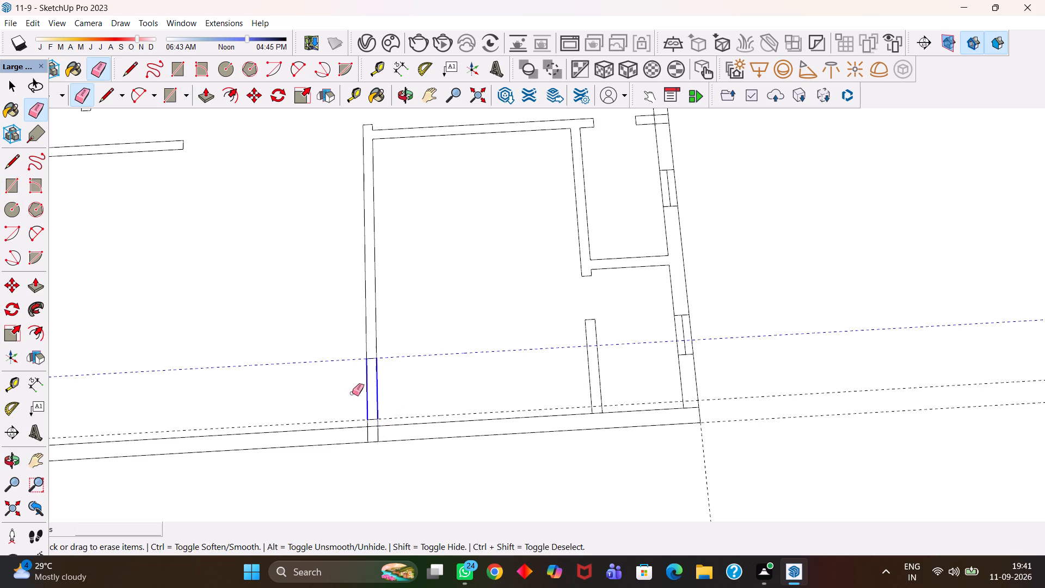
left_click_drag(352, 393, 329, 397)
left_click(425, 415)
left_click(420, 414)
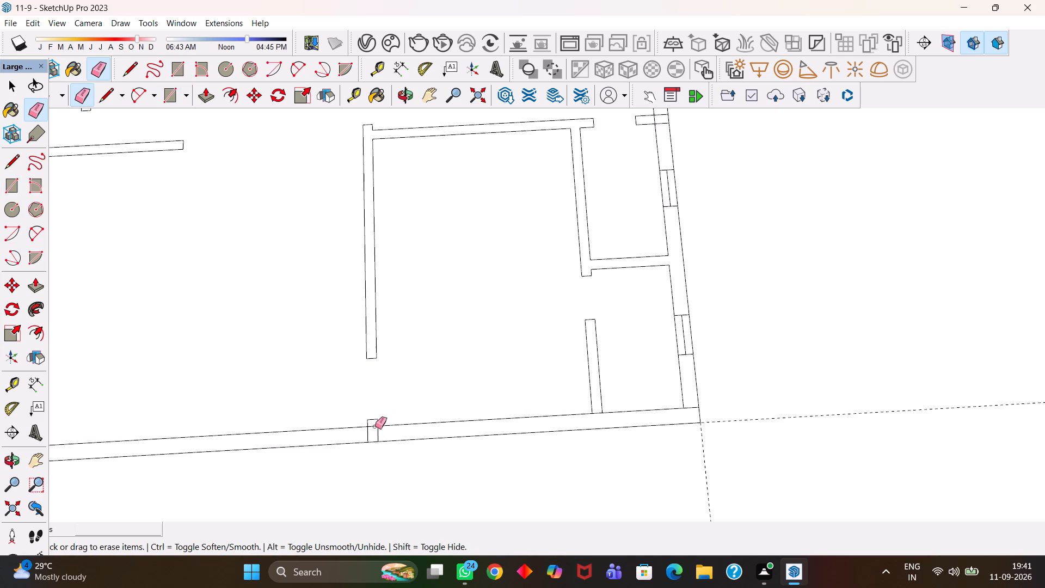
Erase the leftover junction edges where the central partition's short stub meets the lower outer wall.
double_click(373, 426)
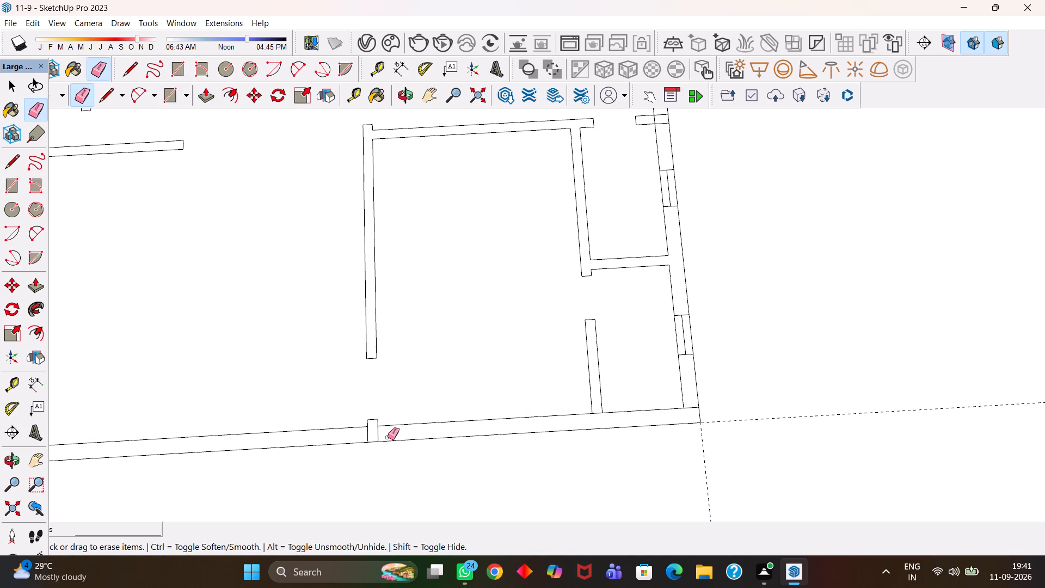
left_click(388, 437)
left_click_drag(388, 437, 360, 435)
left_click(365, 438)
left_click_drag(369, 438, 374, 438)
left_click_drag(374, 438, 378, 437)
Place a guide along the central partition's face on the large lower room's side, extending across the lower outer wall.
key("h")
left_click_drag(318, 428, 560, 387)
left_click(560, 387)
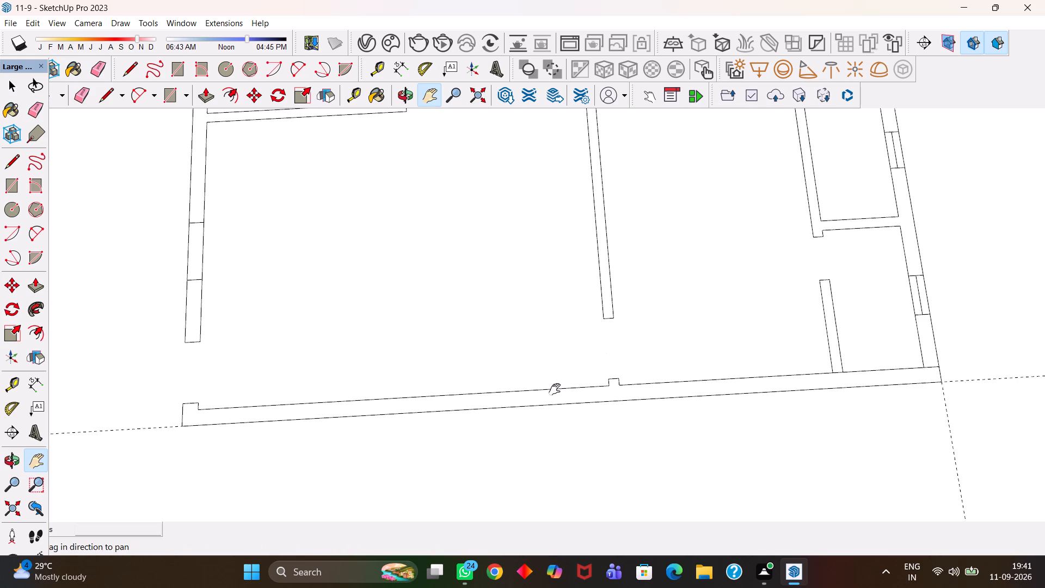
scroll(546, 391, "down", 4)
scroll(538, 390, "up", 2)
left_click_drag(528, 384, 552, 413)
key("t")
triple_click(620, 323)
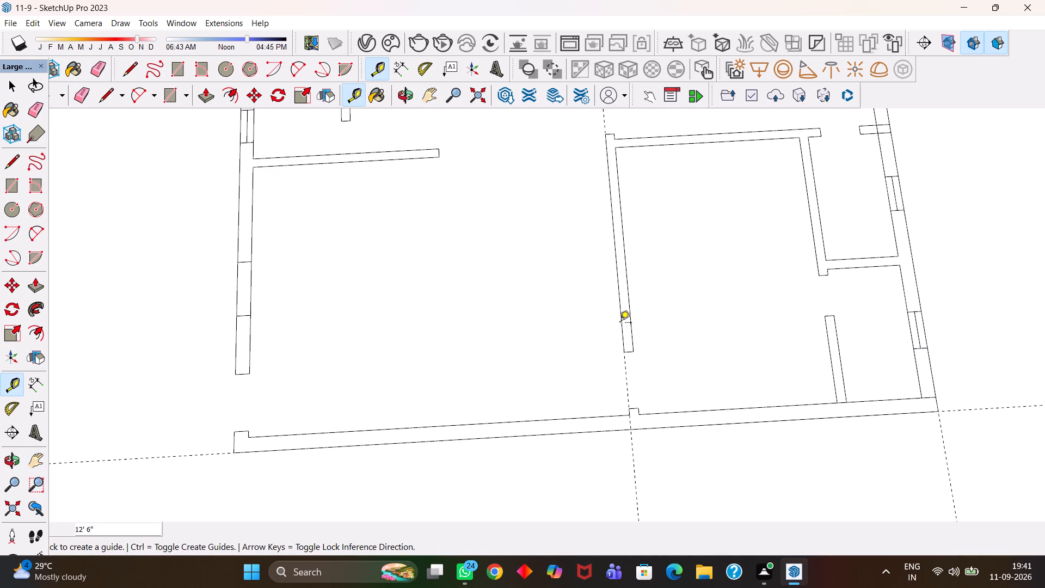
left_click(620, 323)
double_click(624, 385)
Place window guides across the lower outer wall, one 3' from the central partition's face guide and another 4' beyond it.
left_click(630, 389)
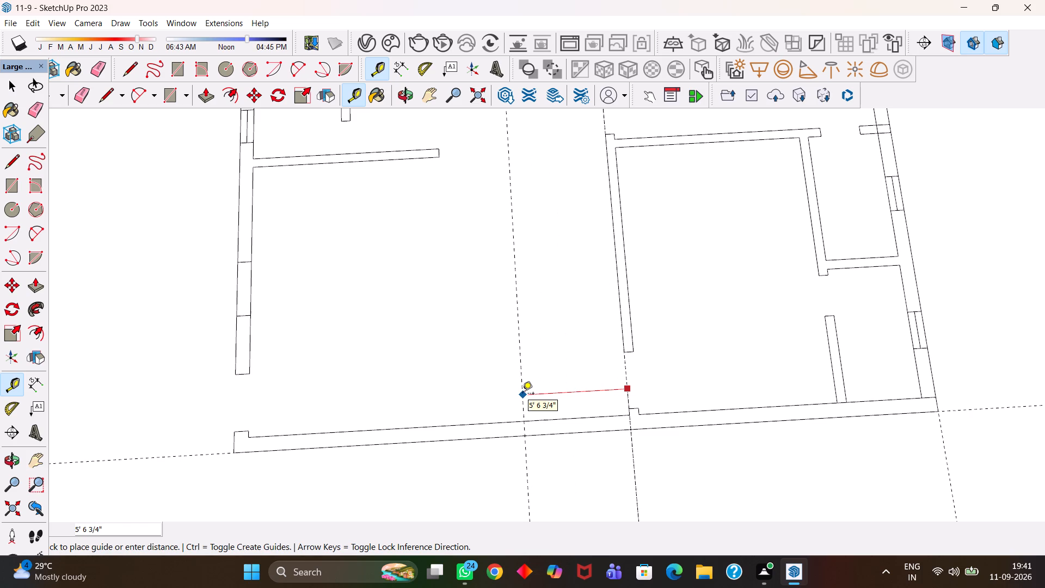
type("3'")
key("Return")
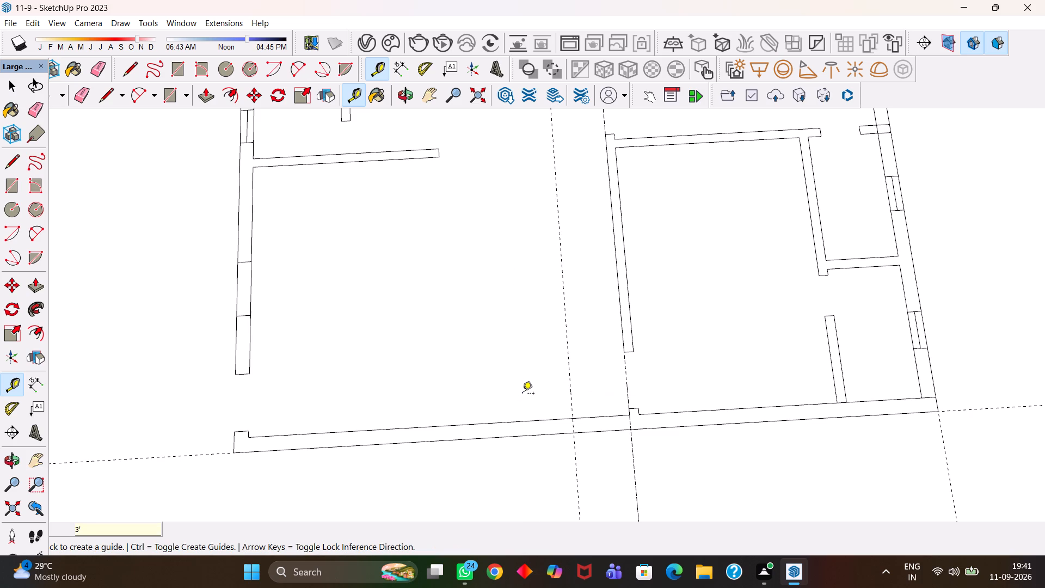
left_click(573, 391)
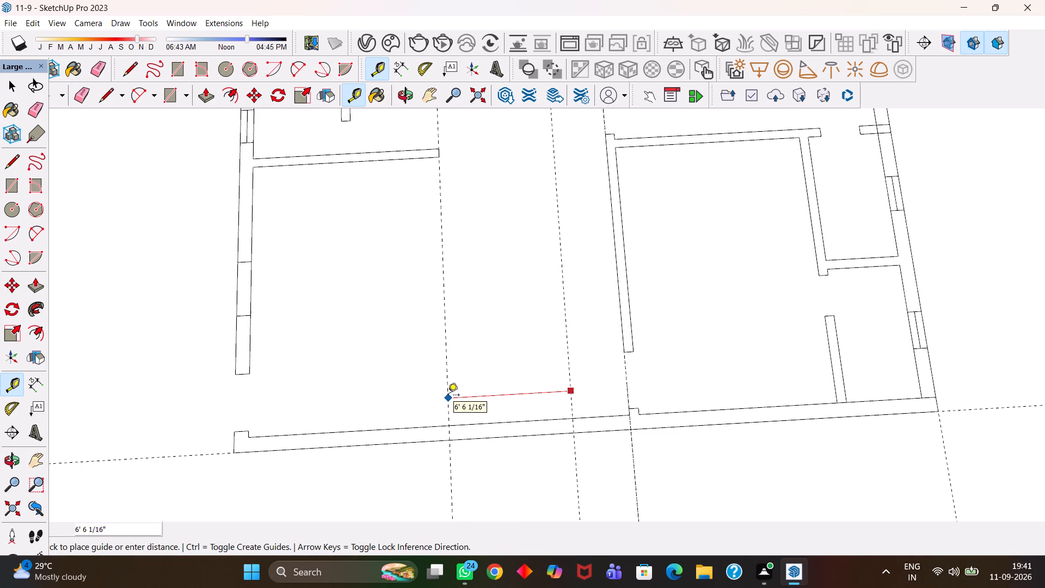
type("4'")
key("Return")
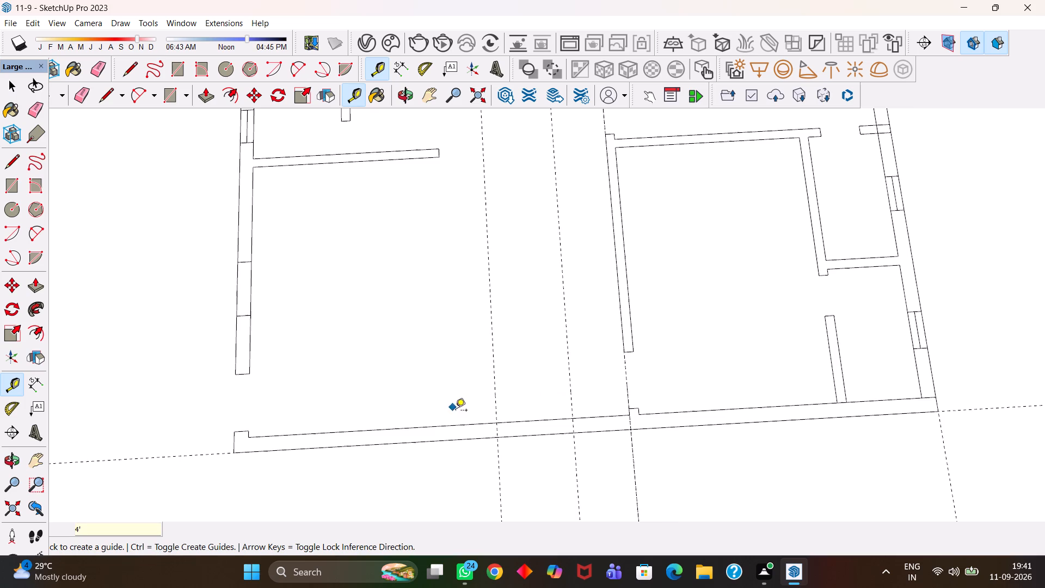
Draw a 4' by 9" window rectangle in the lower outer wall between the two window guides.
key("r")
scroll(457, 414, "up", 2)
left_click(505, 426)
left_click(603, 436)
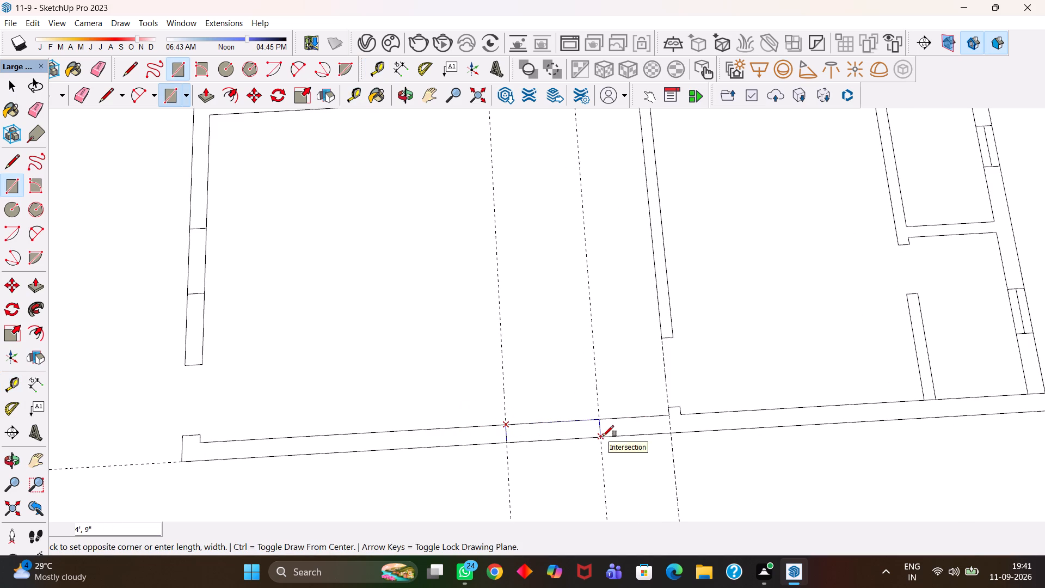
Erase the two window guides and the wall edges between them, opening a 4' gap in the lower outer wall.
key("e")
left_click_drag(611, 383, 475, 388)
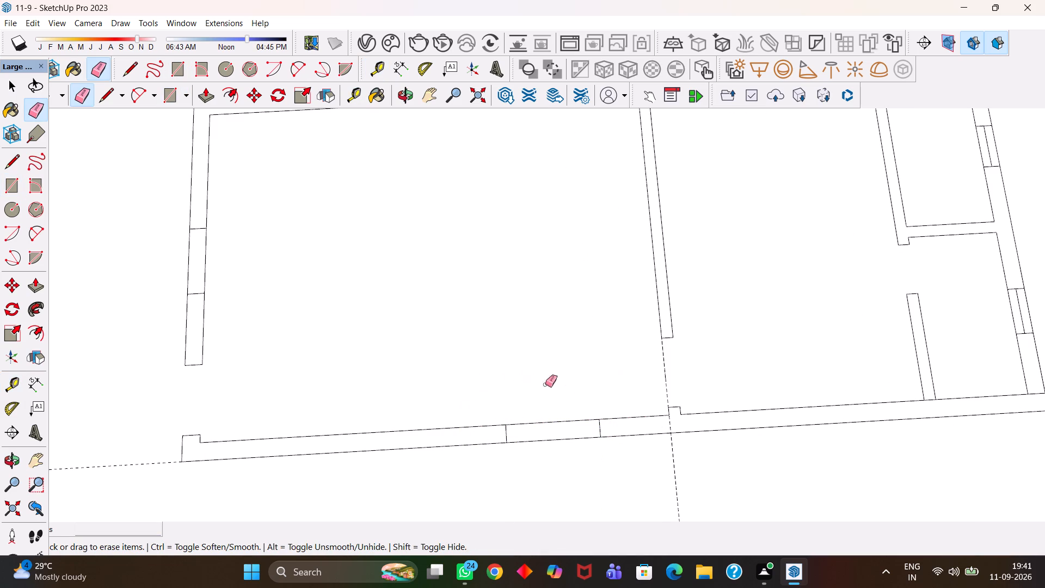
left_click_drag(551, 403, 554, 465)
Erase the guide along the central partition that crosses the lower outer wall.
scroll(567, 466, "down", 2)
scroll(567, 466, "up", 1)
scroll(567, 466, "down", 6)
scroll(567, 466, "up", 1)
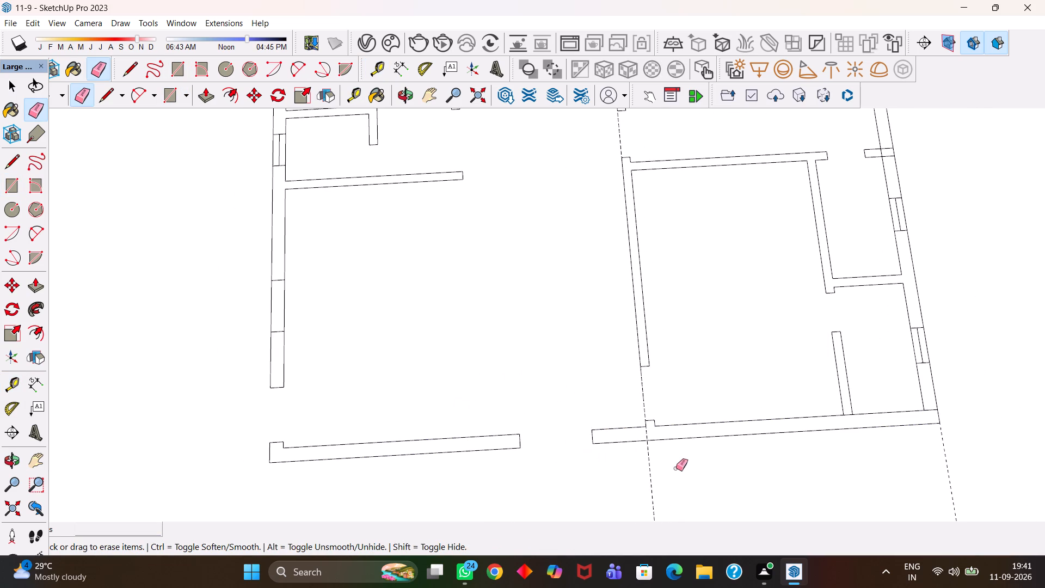
left_click_drag(677, 469, 586, 477)
left_click(586, 477)
Erase the junction edge where the small corner room's partition meets the lower outer wall.
scroll(736, 431, "down", 2)
scroll(736, 432, "up", 1)
scroll(737, 432, "down", 1)
scroll(819, 430, "up", 1)
scroll(820, 430, "down", 2)
scroll(820, 430, "up", 2)
scroll(820, 430, "down", 2)
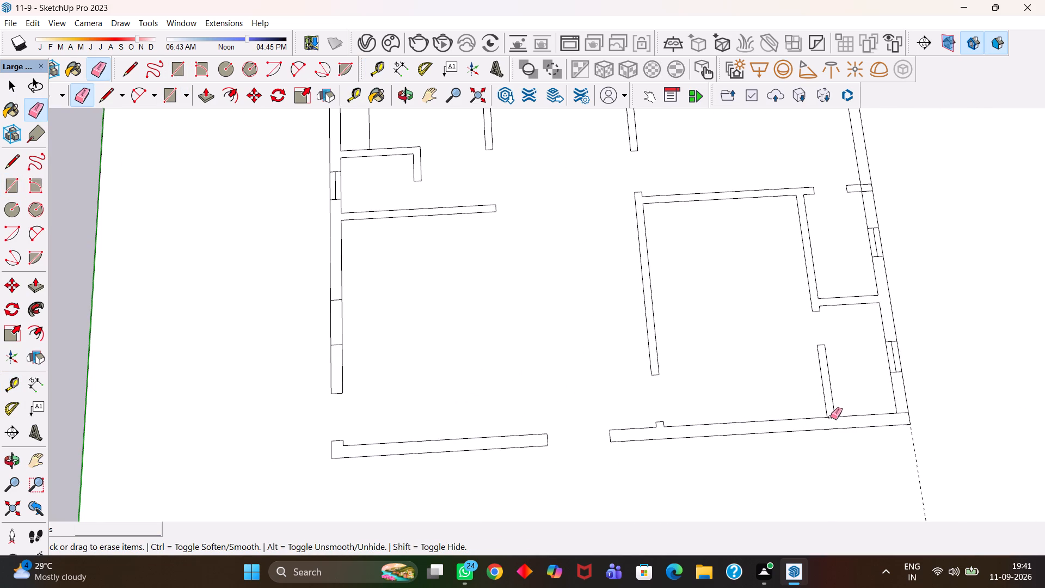
left_click(831, 417)
Erase the remaining guide extending past the building's lower corner beside the small corner room.
scroll(733, 285, "down", 1)
scroll(718, 279, "up", 3)
scroll(702, 269, "down", 1)
scroll(702, 269, "up", 1)
scroll(697, 265, "down", 3)
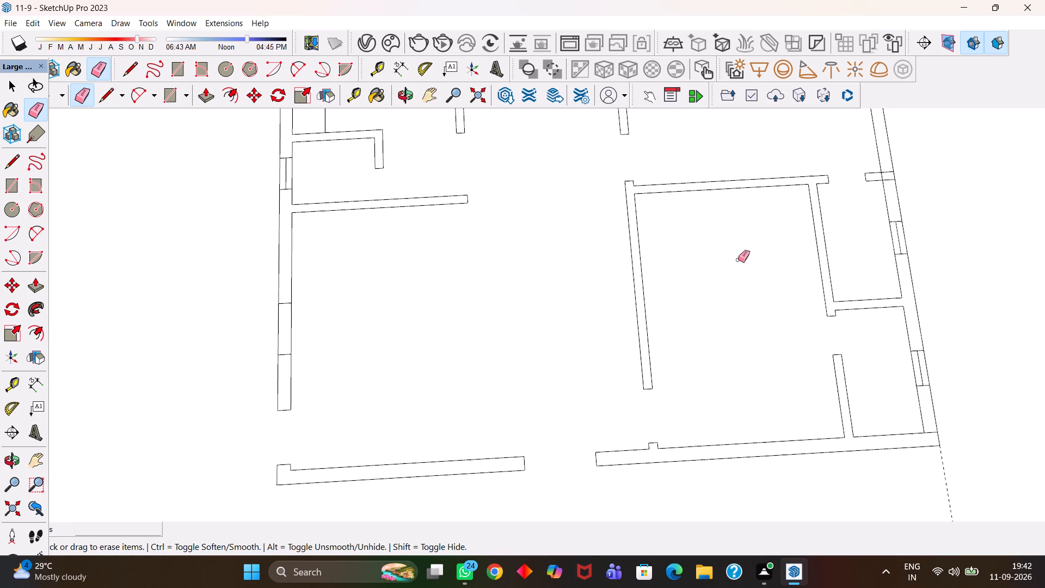
scroll(489, 323, "down", 2)
scroll(490, 323, "up", 1)
scroll(491, 323, "down", 10)
scroll(505, 338, "up", 2)
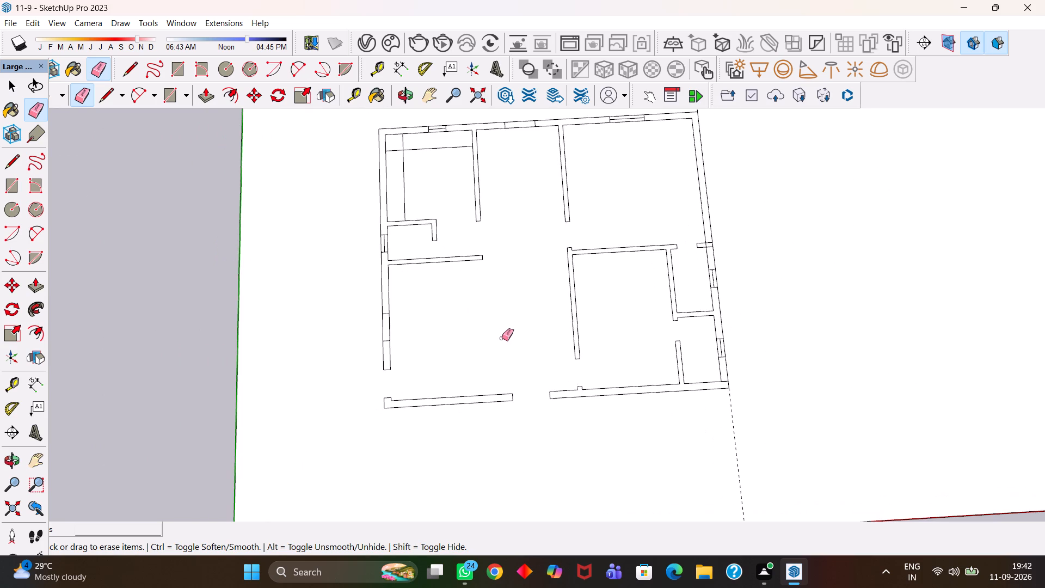
key("space")
scroll(547, 315, "down", 3)
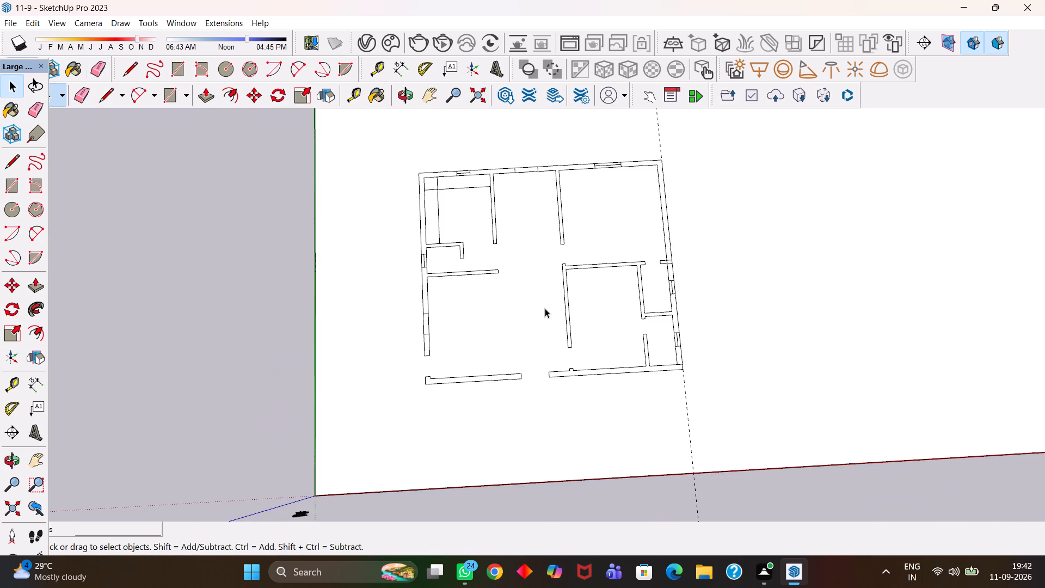
key("e")
key("Return")
left_click_drag(690, 402, 679, 401)
Erase the leftover junction edges where the short door stub meets the outer wall above the small rooms' windows.
scroll(679, 347, "up", 4)
scroll(679, 347, "down", 2)
scroll(679, 347, "up", 1)
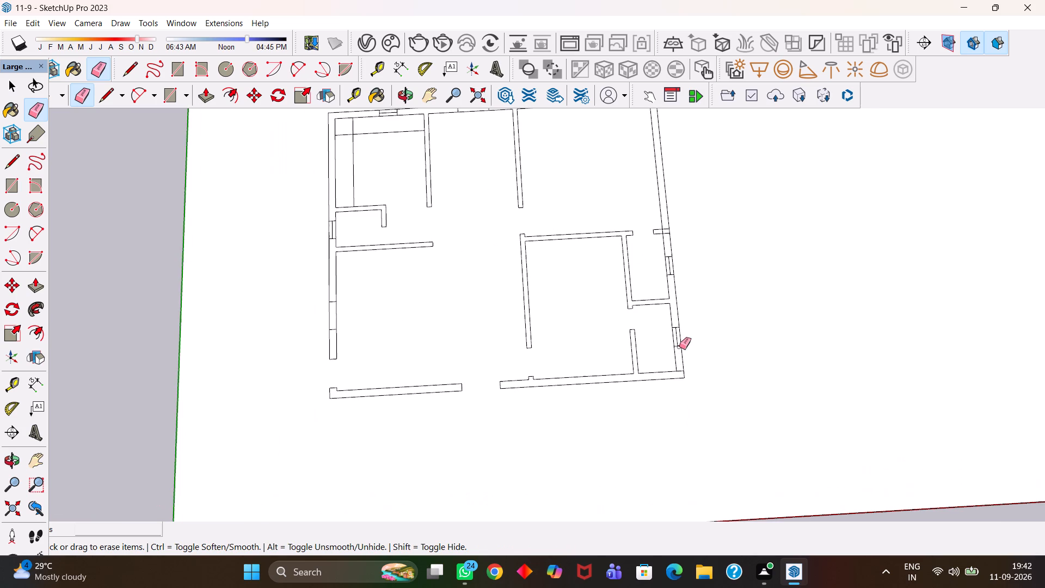
scroll(679, 347, "down", 1)
scroll(679, 347, "up", 4)
scroll(679, 347, "down", 4)
scroll(679, 347, "up", 2)
scroll(662, 206, "down", 1)
scroll(662, 206, "up", 6)
scroll(662, 193, "down", 1)
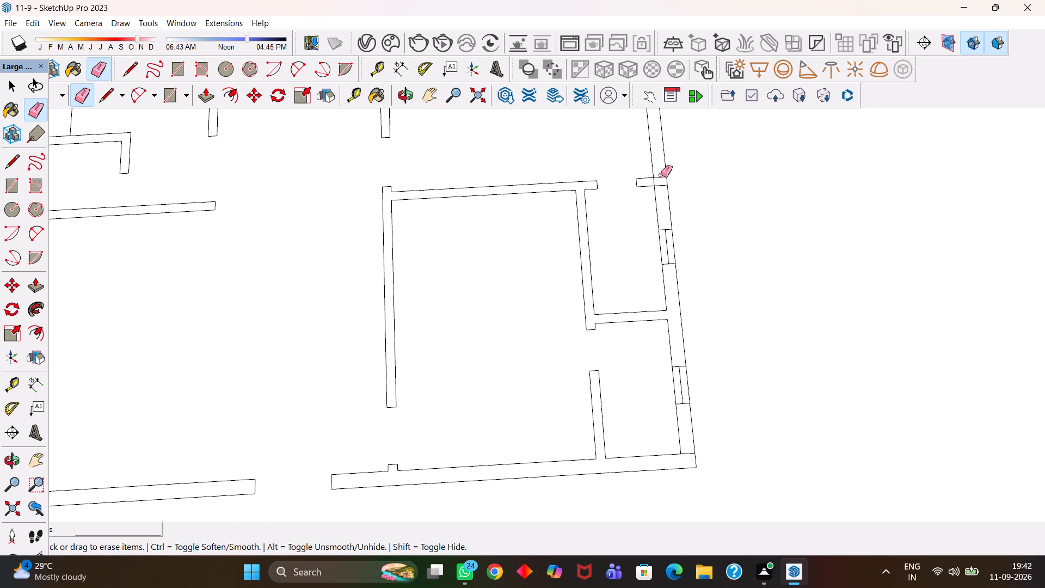
left_click_drag(661, 175, 662, 187)
left_click(662, 187)
double_click(657, 182)
Inspect the whole floor plan's walls, door openings and windows for leftover edges.
scroll(669, 211, "up", 3)
scroll(672, 222, "down", 2)
scroll(674, 227, "up", 4)
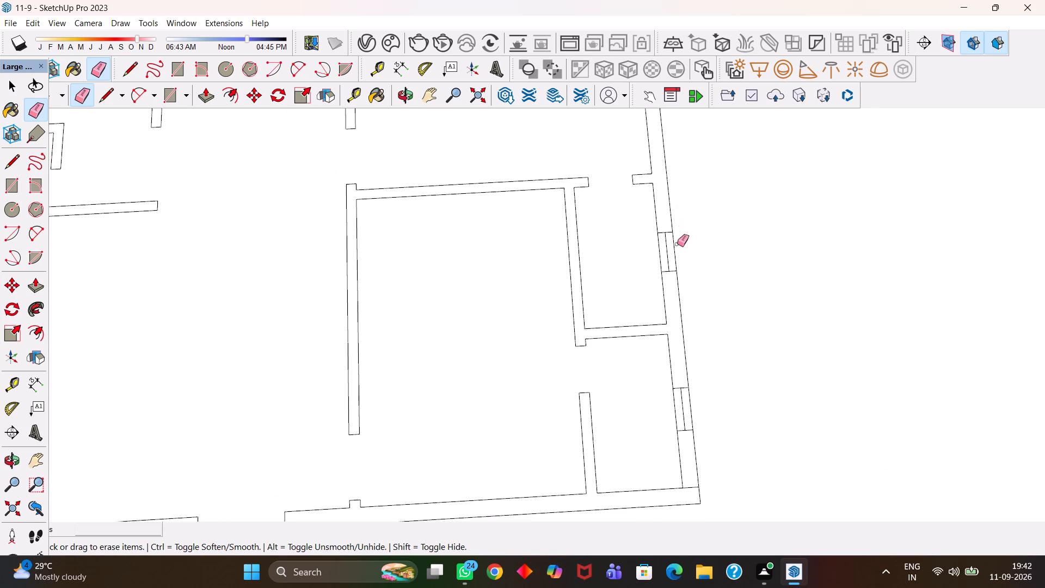
scroll(683, 329, "up", 2)
scroll(683, 329, "down", 8)
scroll(554, 285, "up", 1)
scroll(554, 285, "down", 2)
scroll(554, 286, "up", 2)
scroll(554, 286, "down", 2)
scroll(554, 286, "up", 1)
scroll(554, 286, "down", 1)
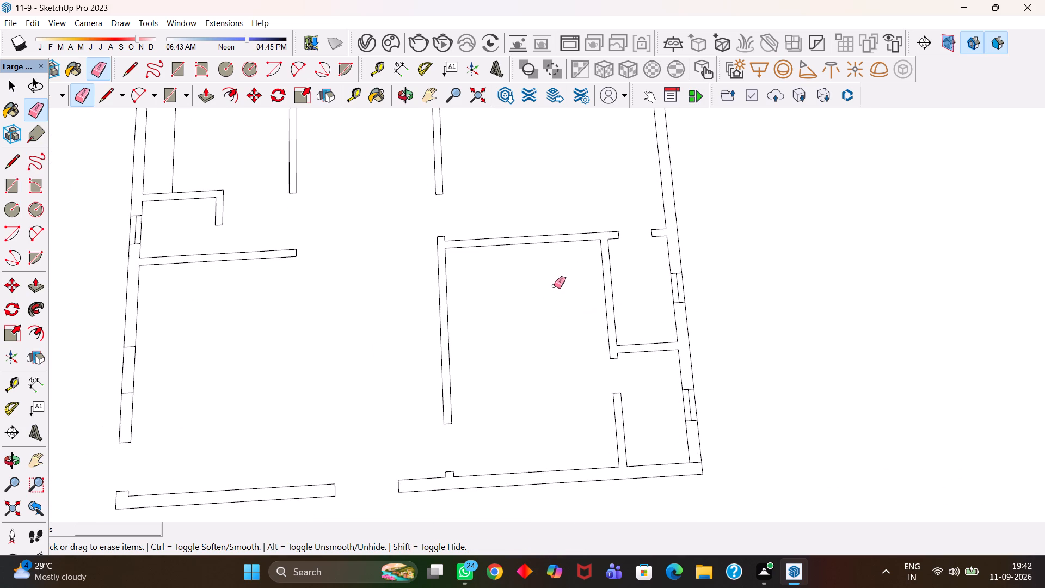
scroll(569, 335, "up", 1)
scroll(569, 335, "down", 3)
scroll(569, 335, "up", 1)
scroll(569, 335, "down", 1)
scroll(569, 336, "up", 5)
scroll(569, 336, "down", 1)
scroll(533, 405, "down", 2)
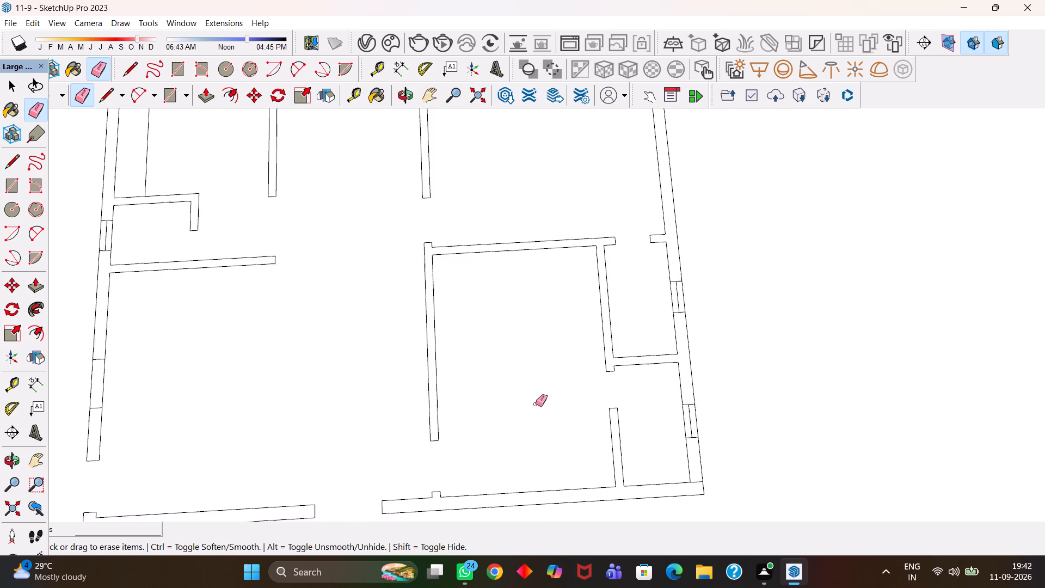
scroll(536, 404, "down", 1)
scroll(538, 402, "up", 2)
key("h")
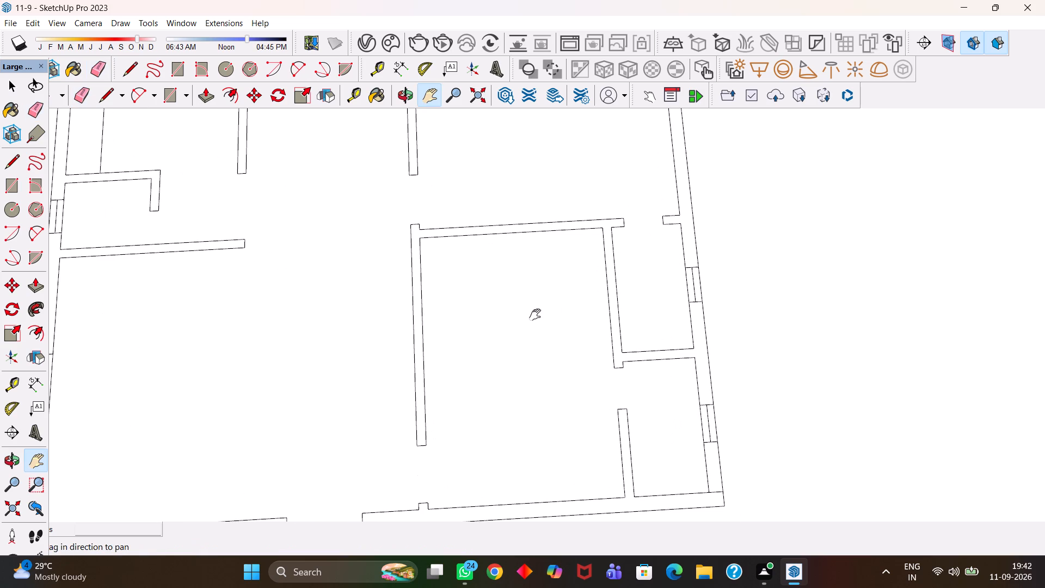
left_click_drag(513, 222, 486, 391)
left_click_drag(521, 284, 540, 349)
left_click_drag(514, 375, 582, 252)
left_click_drag(481, 285, 489, 291)
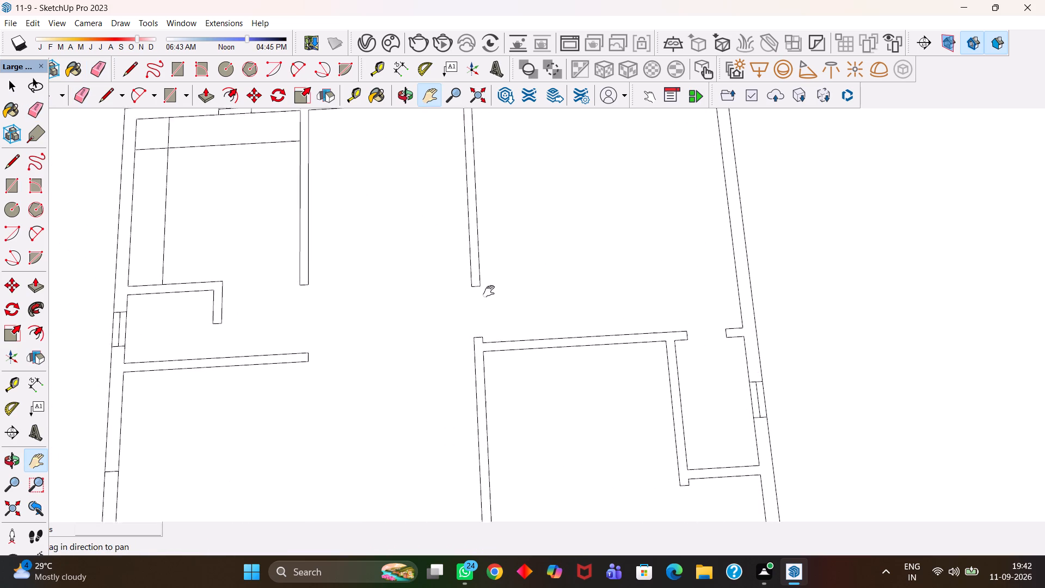
left_click_drag(489, 291, 549, 354)
scroll(539, 363, "down", 2)
scroll(539, 363, "up", 1)
left_click_drag(492, 412, 489, 249)
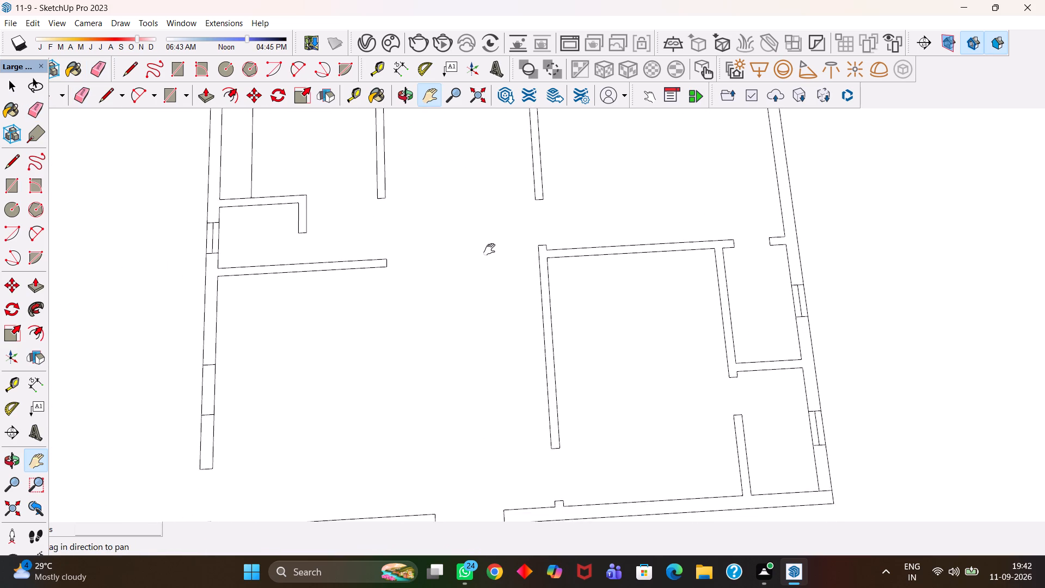
left_click_drag(489, 249, 489, 248)
left_click_drag(482, 378, 511, 297)
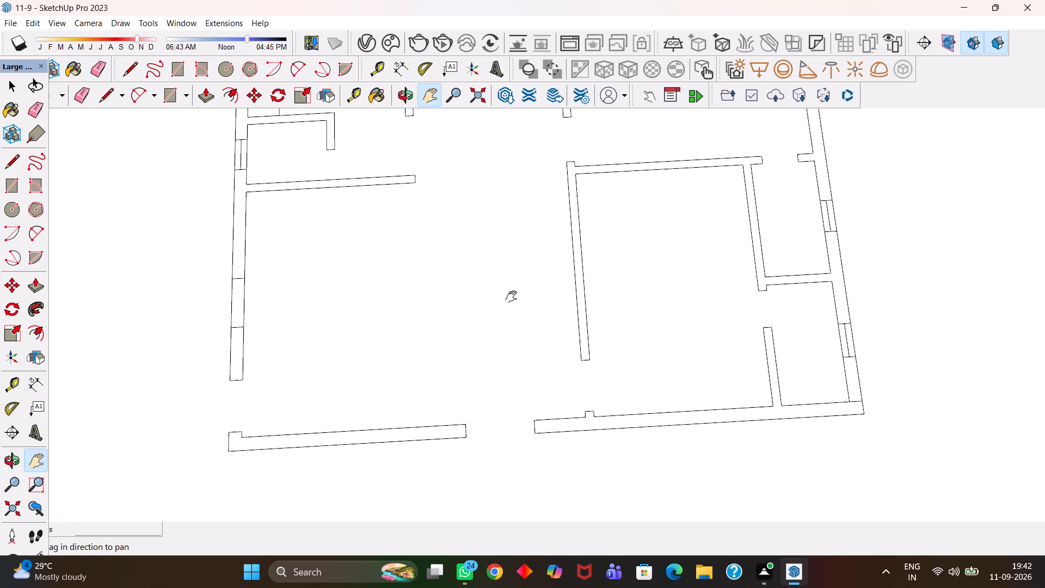
key("l")
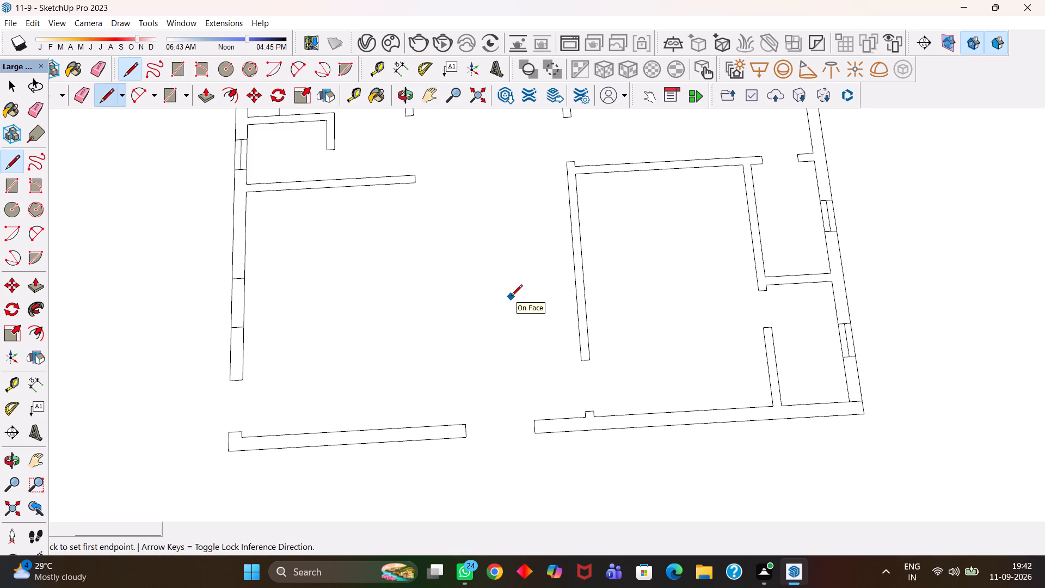
key("space")
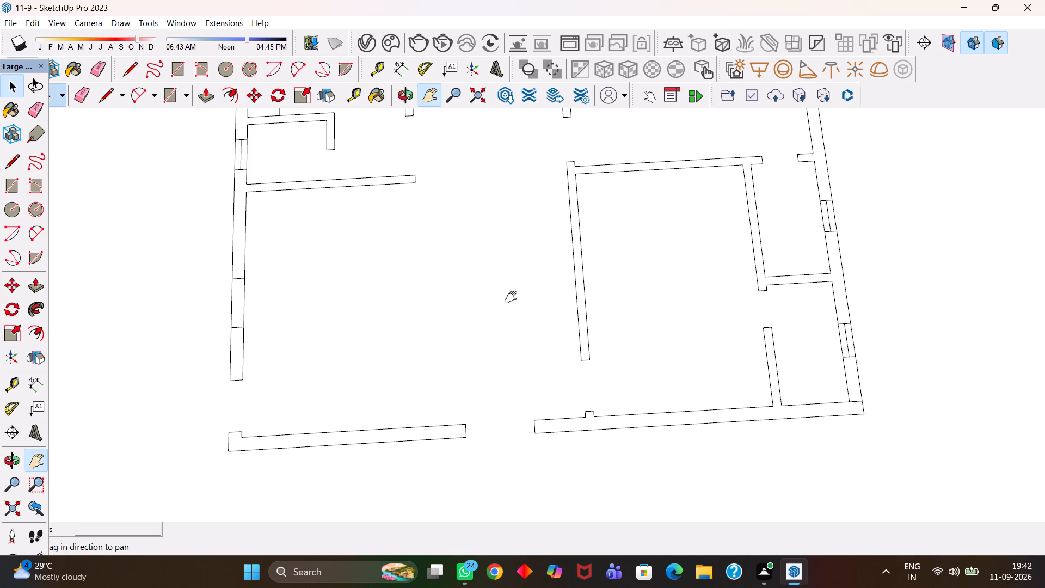
key("h")
key("h")
Make a group from the lower outer wall face between the 4' gap and the corner, including its attached partition.
left_click_drag(638, 377, 481, 273)
scroll(558, 320, "up", 4)
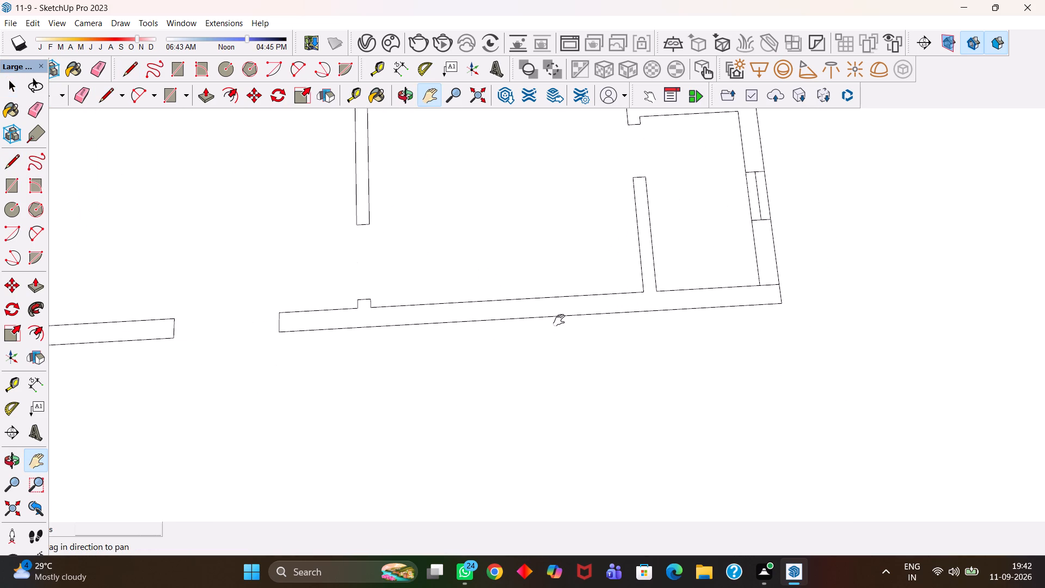
key("h")
left_click_drag(545, 288, 577, 355)
scroll(574, 360, "down", 3)
key("space")
left_click(575, 376)
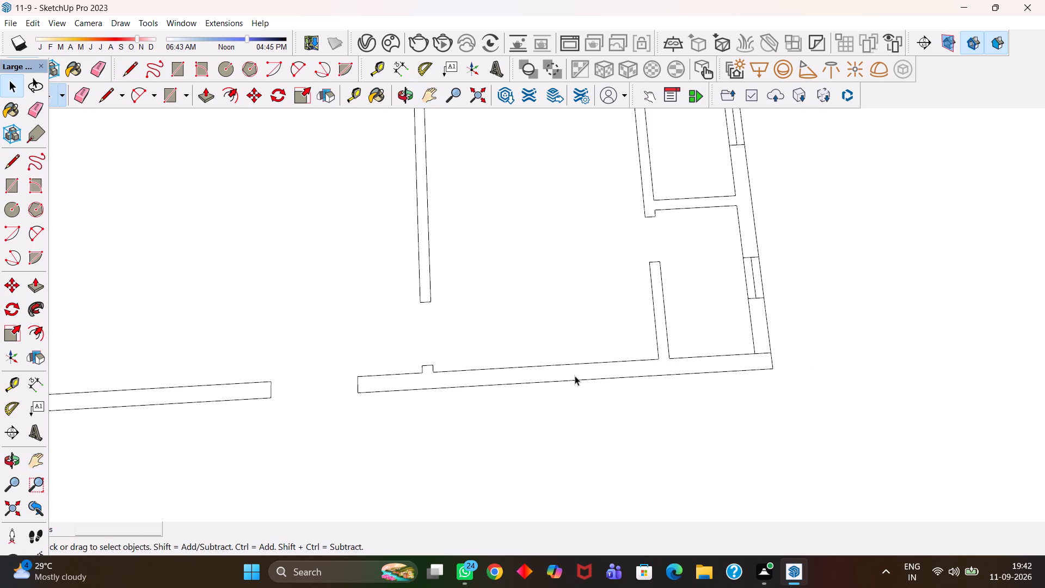
double_click(575, 376)
left_click(575, 376)
triple_click(574, 375)
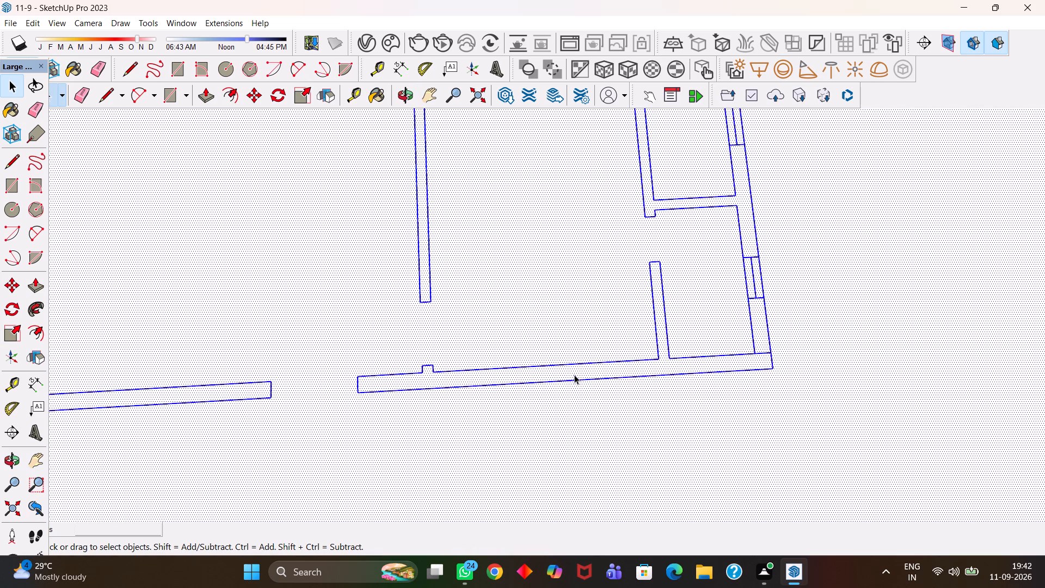
double_click(574, 375)
double_click(574, 375)
double_click(574, 375)
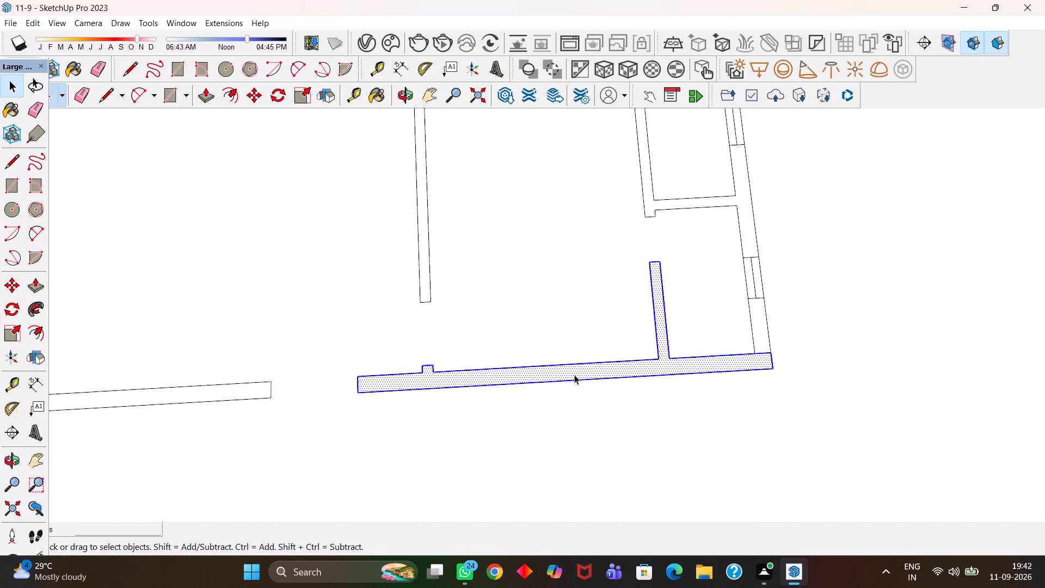
key("p")
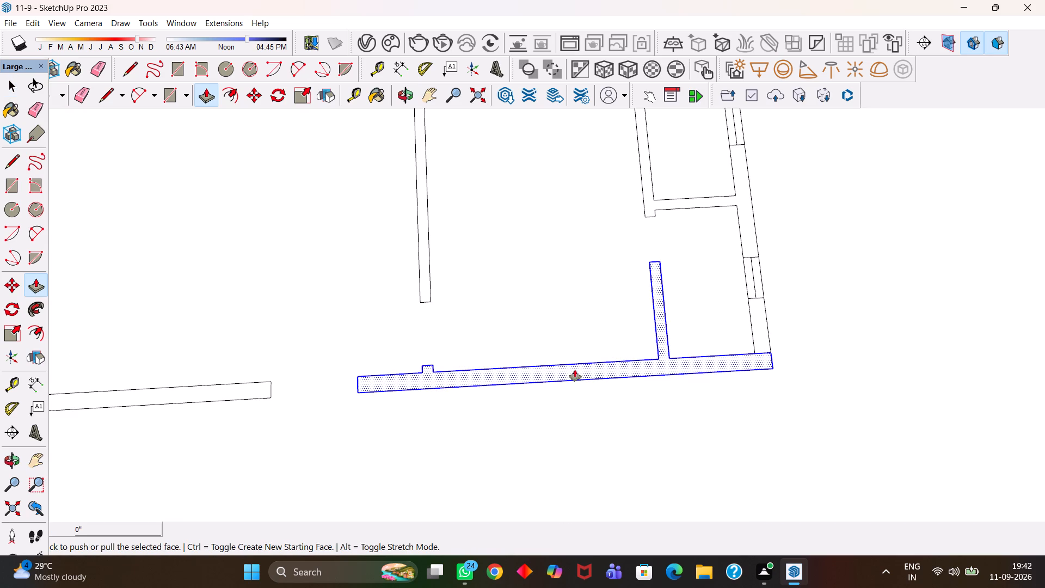
key("space")
right_click(578, 371)
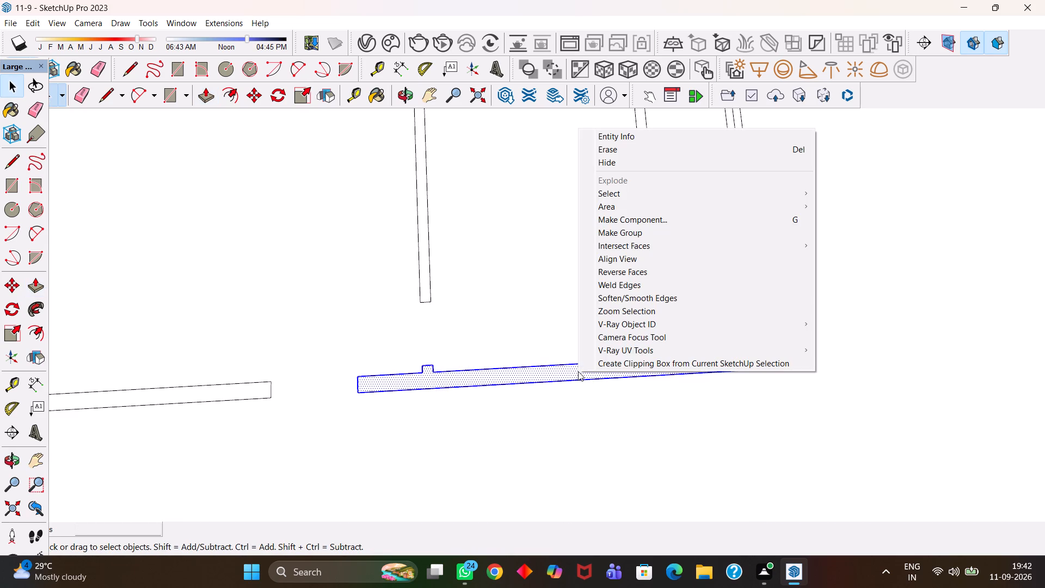
double_click(614, 236)
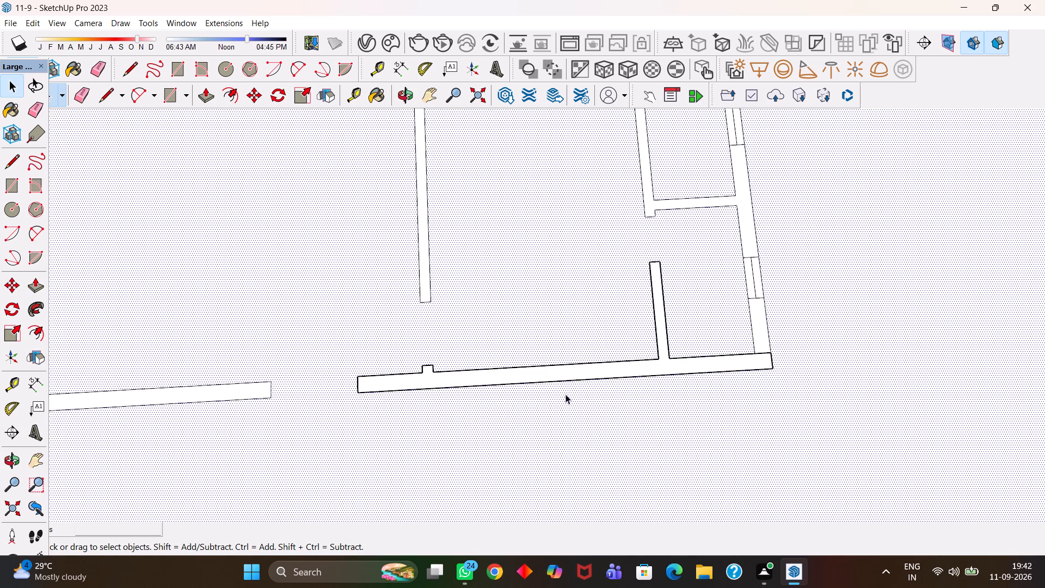
Extrude the wall face inside the new group 10' upward with Push/Pull.
scroll(565, 394, "down", 2)
scroll(565, 394, "up", 5)
key("space")
triple_click(566, 369)
double_click(572, 368)
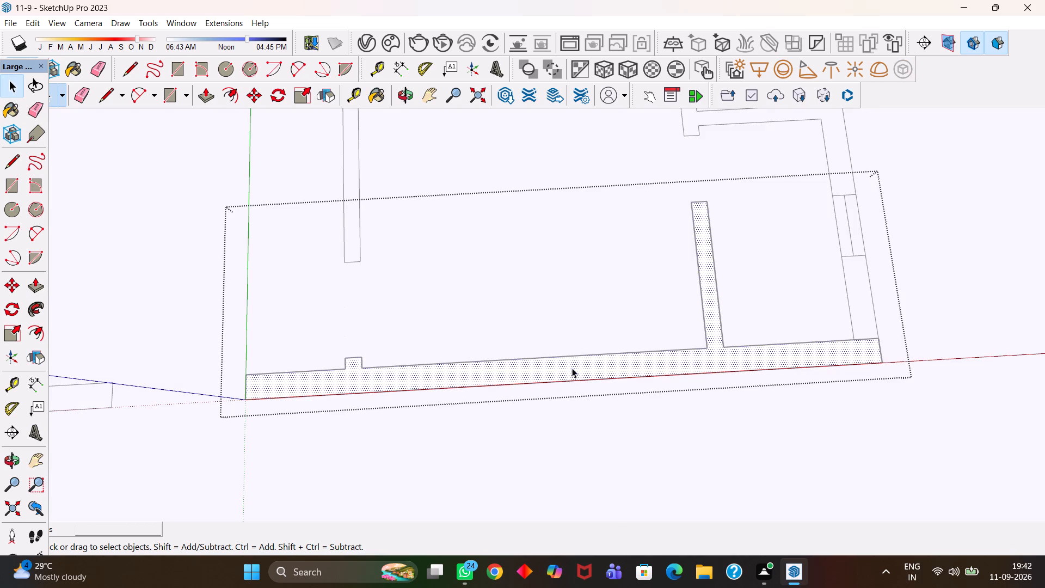
key("p")
left_click(579, 375)
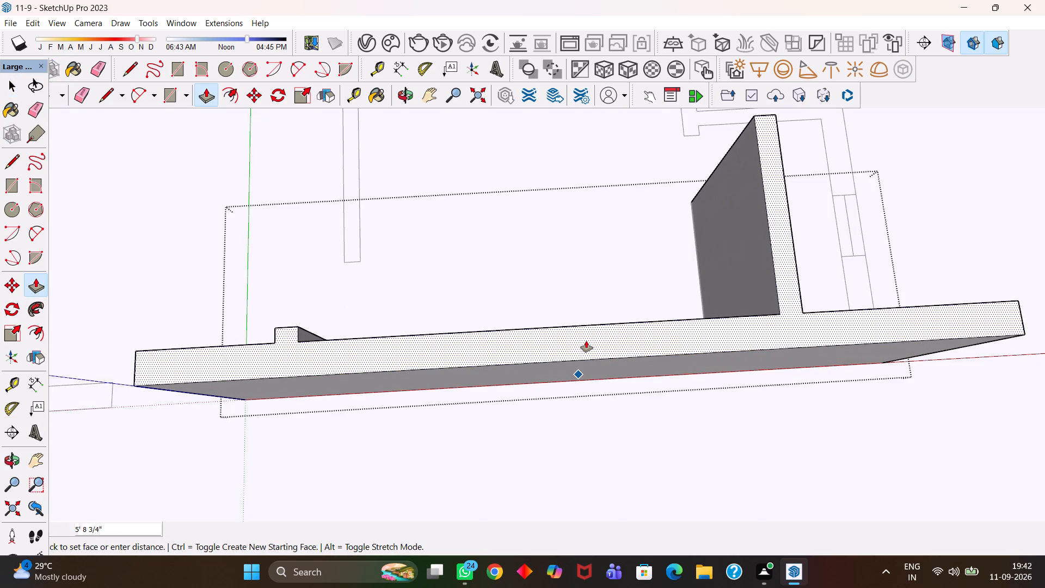
type("10'")
key("Return")
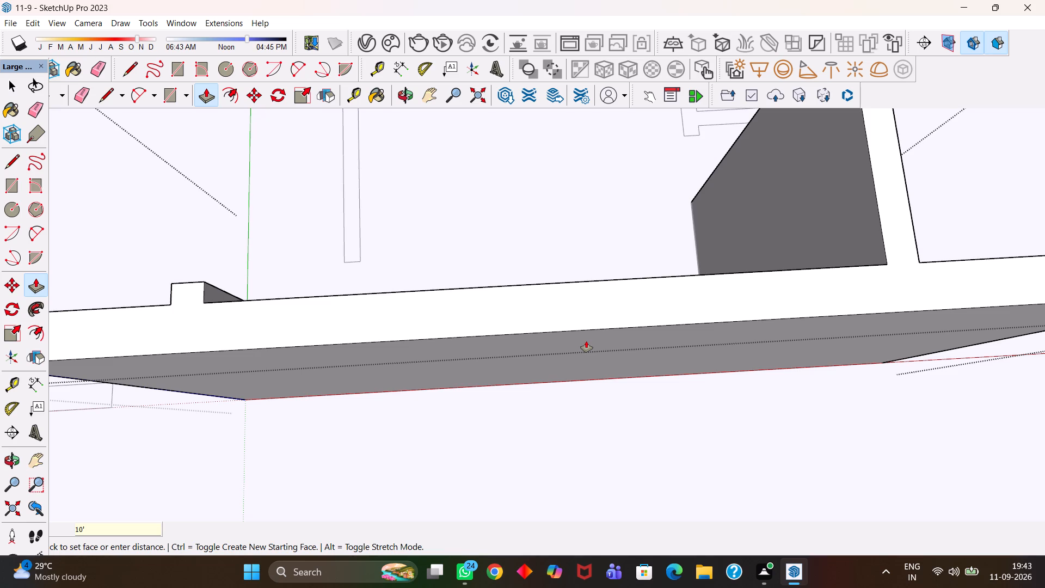
scroll(593, 345, "down", 9)
scroll(595, 366, "up", 1)
scroll(595, 367, "down", 4)
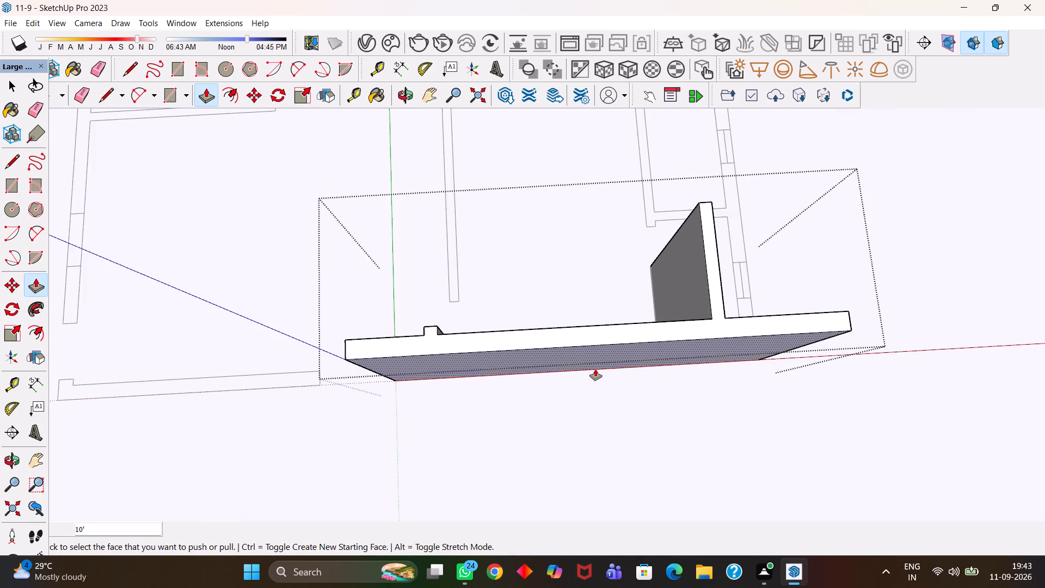
scroll(595, 369, "down", 10)
key("h")
left_click_drag(628, 312, 585, 420)
middle_click_drag(618, 373, 616, 366)
key("space")
left_click(735, 321)
Push/Pull the side outer wall segment between the raised corner and the first window up to the raised wall's 10' height.
scroll(620, 380, "up", 1)
scroll(622, 382, "down", 1)
scroll(623, 383, "up", 1)
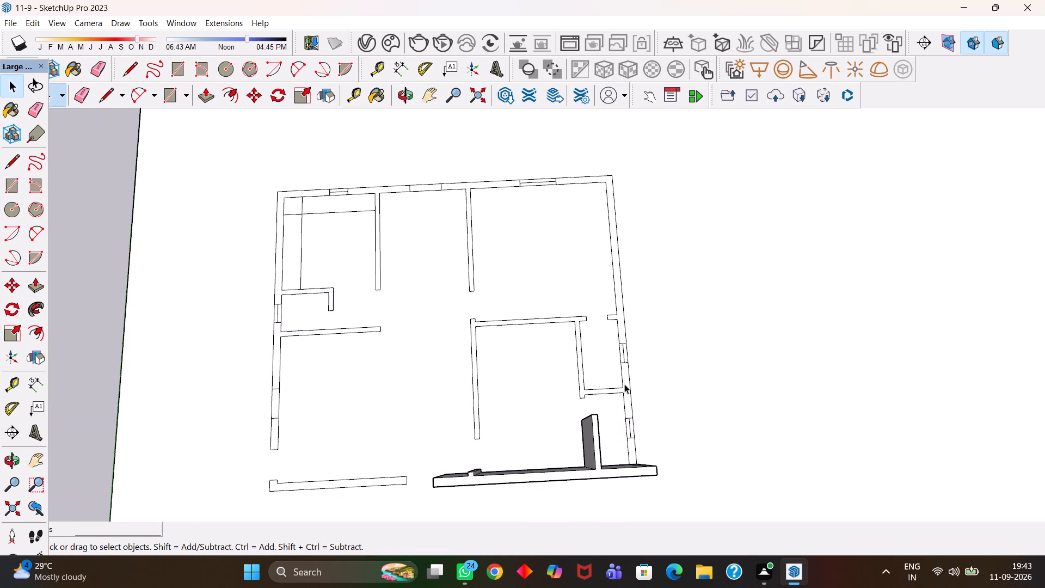
middle_click_drag(638, 413, 545, 367)
scroll(544, 367, "up", 1)
scroll(527, 369, "down", 1)
scroll(526, 370, "up", 1)
key("h")
left_click_drag(593, 422, 507, 279)
scroll(539, 333, "down", 1)
scroll(540, 335, "up", 1)
scroll(545, 347, "down", 2)
scroll(547, 353, "up", 1)
scroll(546, 353, "down", 2)
scroll(545, 354, "up", 2)
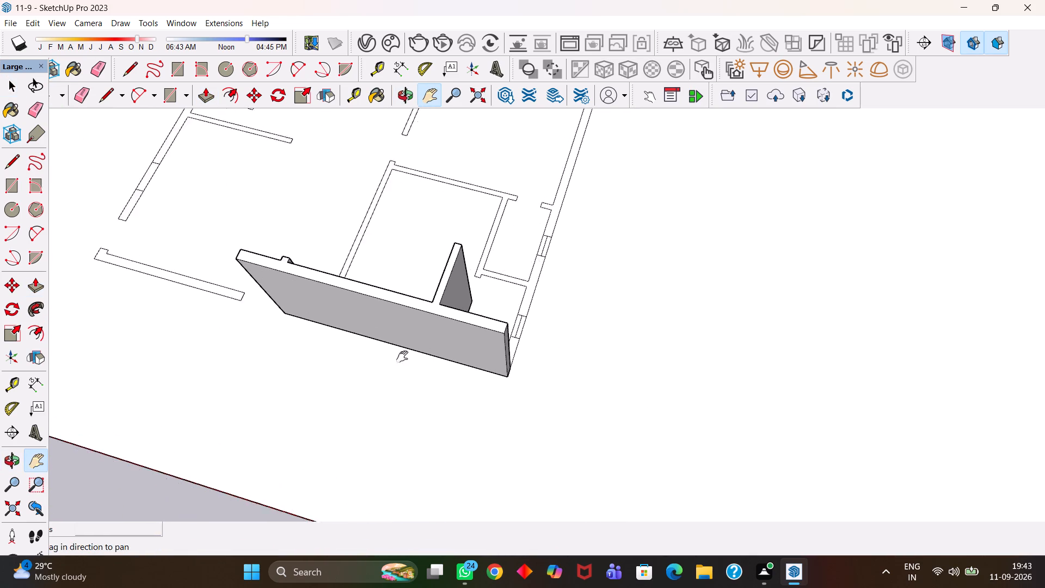
scroll(402, 357, "up", 4)
scroll(595, 367, "down", 2)
middle_click_drag(595, 365, 426, 370)
scroll(469, 370, "up", 4)
scroll(403, 370, "down", 1)
scroll(610, 369, "up", 9)
middle_click_drag(592, 375, 522, 364)
scroll(532, 368, "down", 1)
scroll(531, 367, "up", 1)
scroll(527, 365, "down", 1)
scroll(523, 364, "up", 2)
key("h")
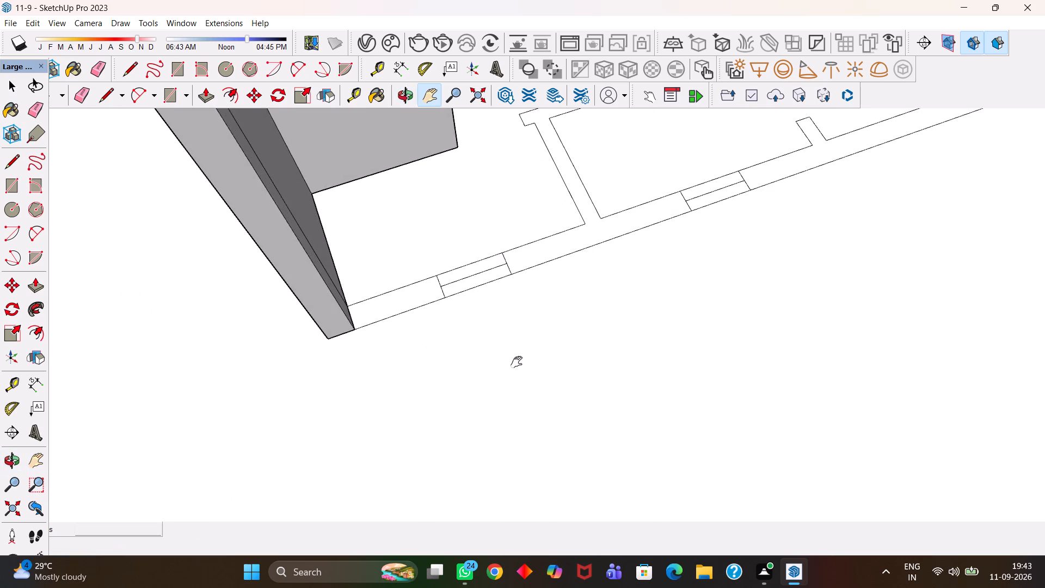
left_click_drag(460, 300, 552, 382)
middle_click_drag(536, 394, 444, 395)
scroll(453, 391, "up", 1)
key("space")
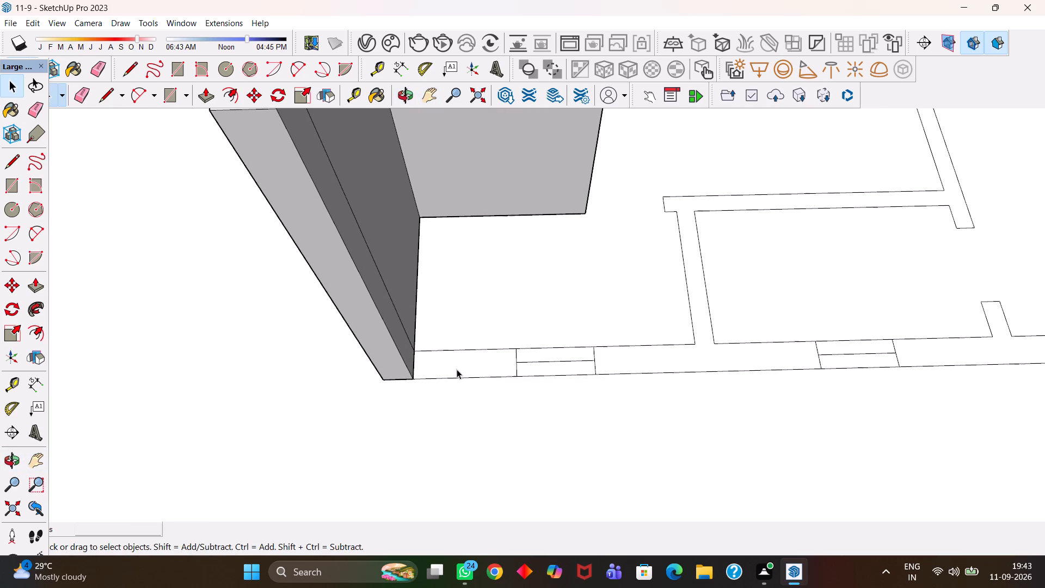
left_click(457, 369)
key("p")
left_click(456, 369)
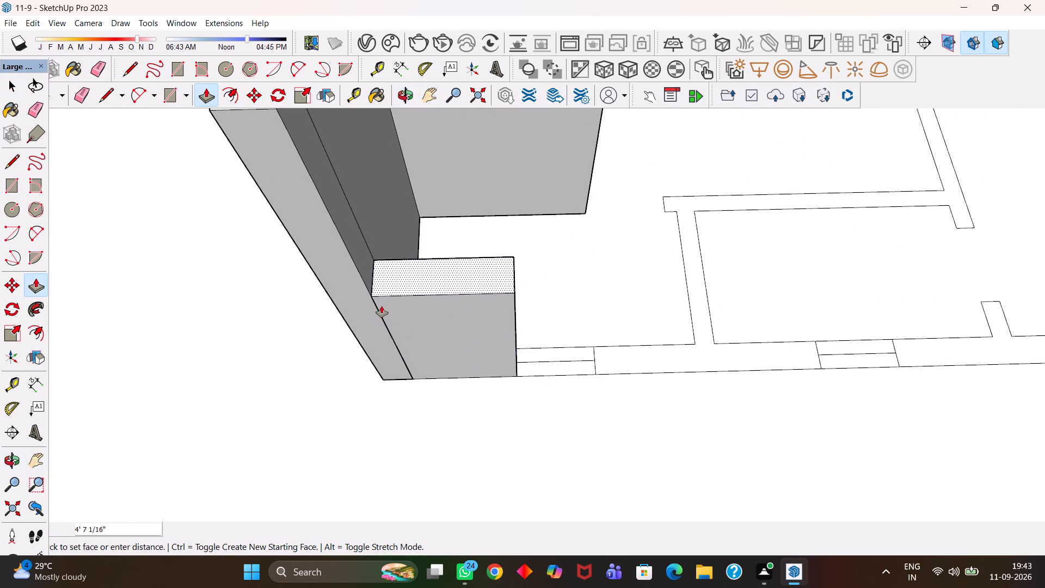
scroll(382, 306, "down", 5)
scroll(382, 306, "up", 1)
scroll(382, 306, "down", 7)
scroll(380, 303, "up", 3)
scroll(379, 301, "down", 1)
scroll(379, 297, "up", 1)
double_click(343, 235)
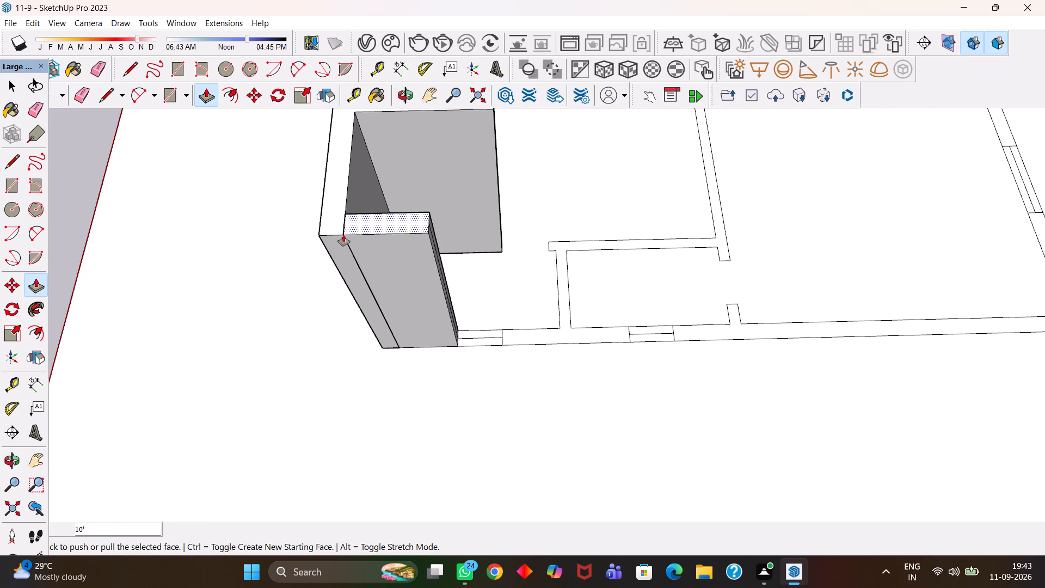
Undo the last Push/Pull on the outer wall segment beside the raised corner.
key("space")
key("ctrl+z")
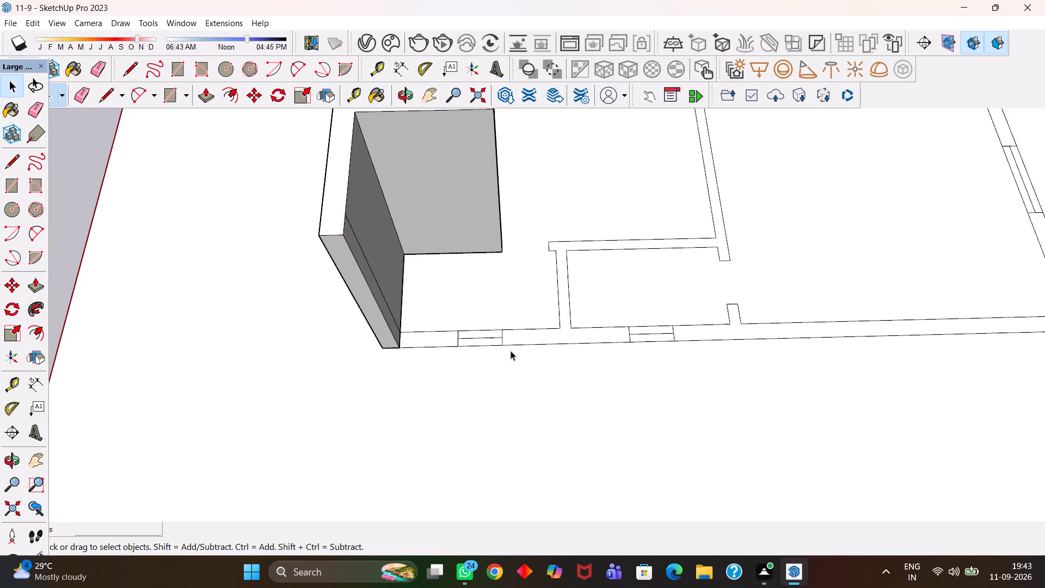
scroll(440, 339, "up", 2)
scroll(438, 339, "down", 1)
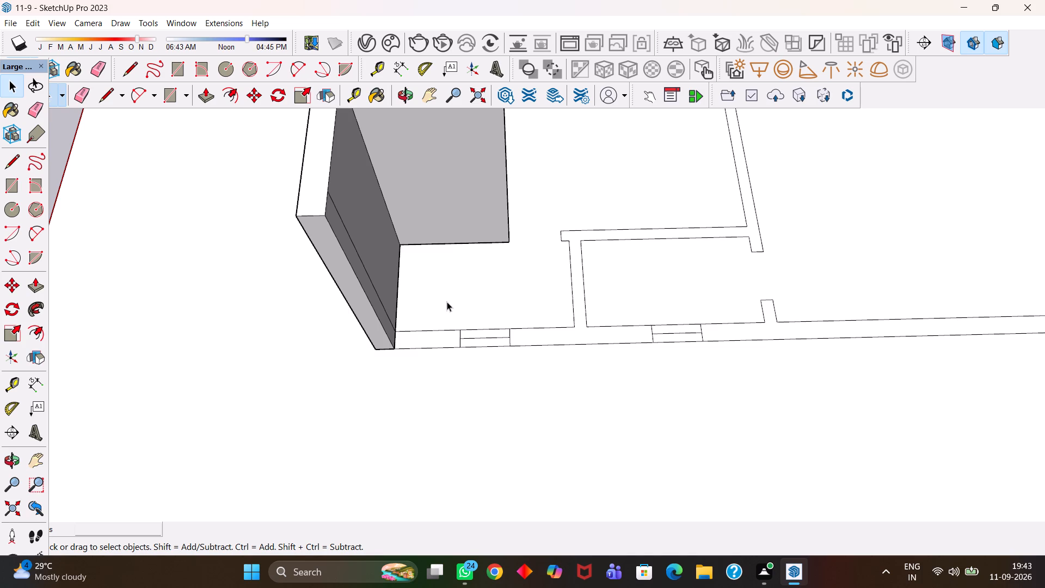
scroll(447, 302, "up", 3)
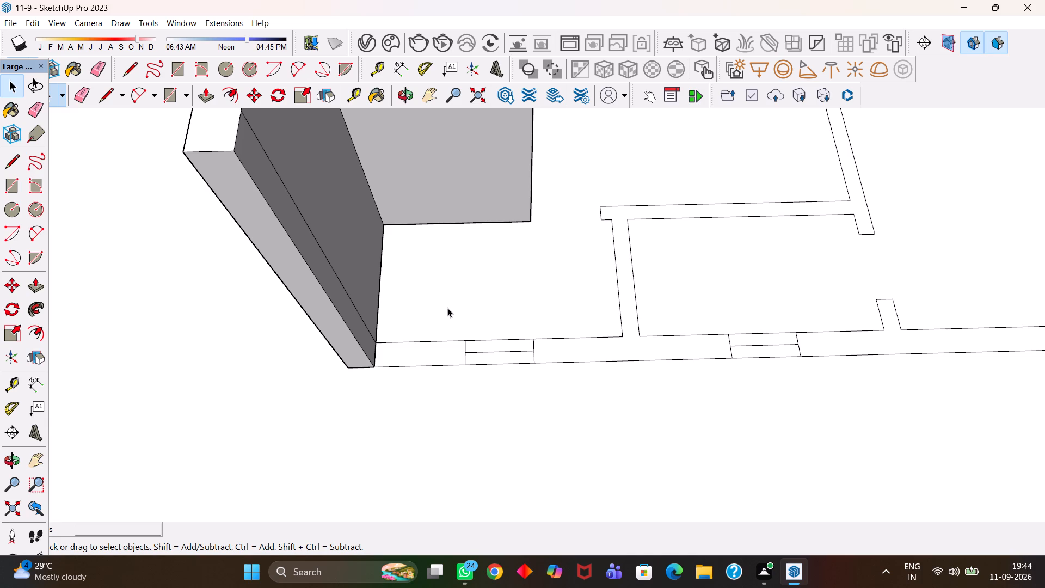
Make a group from the outer wall face between the two windows, including its attached branching partition.
key("h")
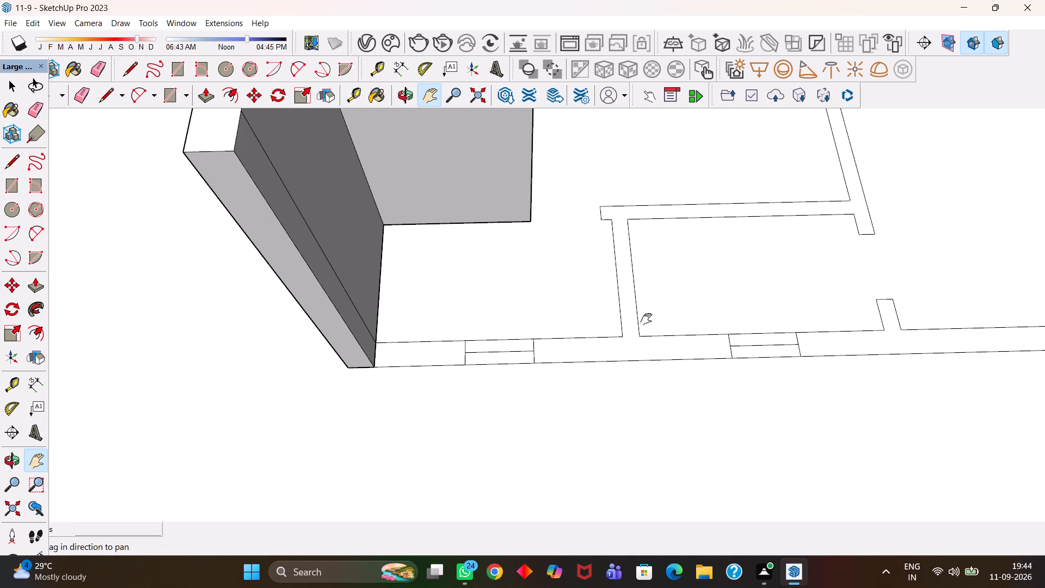
scroll(644, 316, "down", 4)
scroll(644, 316, "up", 4)
left_click_drag(649, 293, 579, 338)
scroll(579, 338, "down", 1)
scroll(579, 338, "up", 7)
key("space")
triple_click(547, 444)
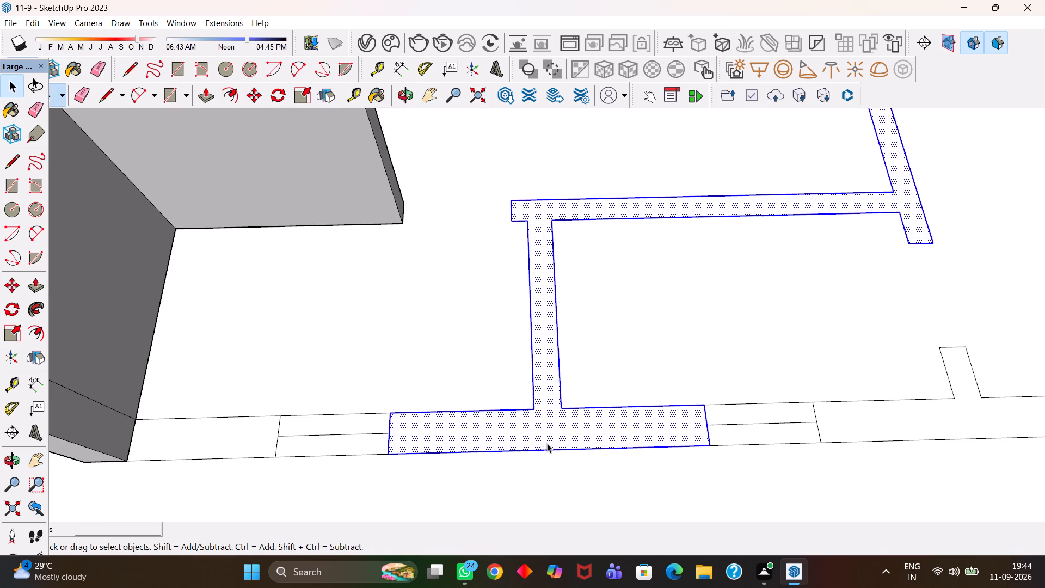
left_click(547, 442)
left_click(548, 436)
triple_click(548, 433)
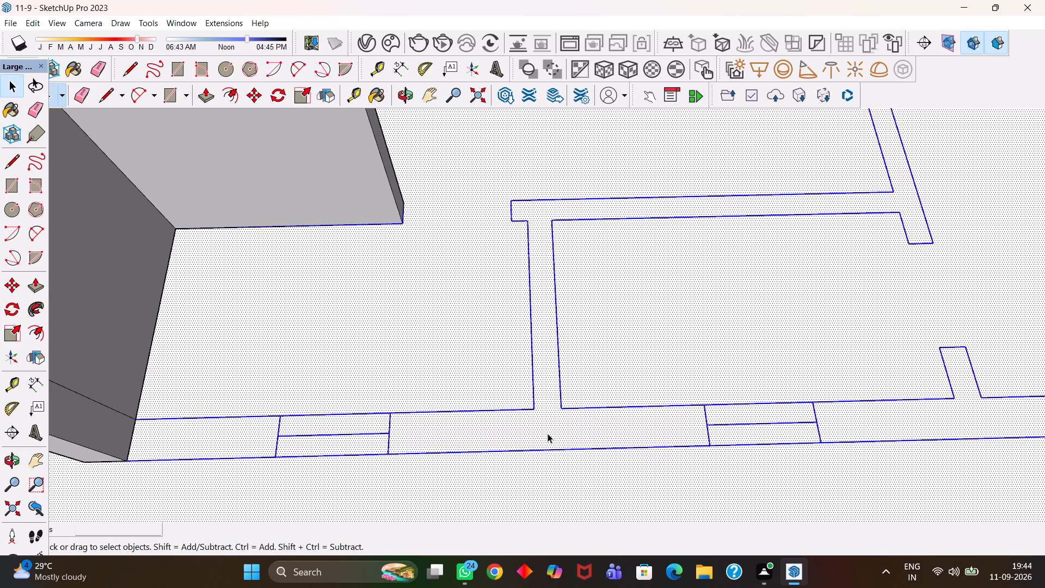
double_click(548, 433)
right_click(548, 433)
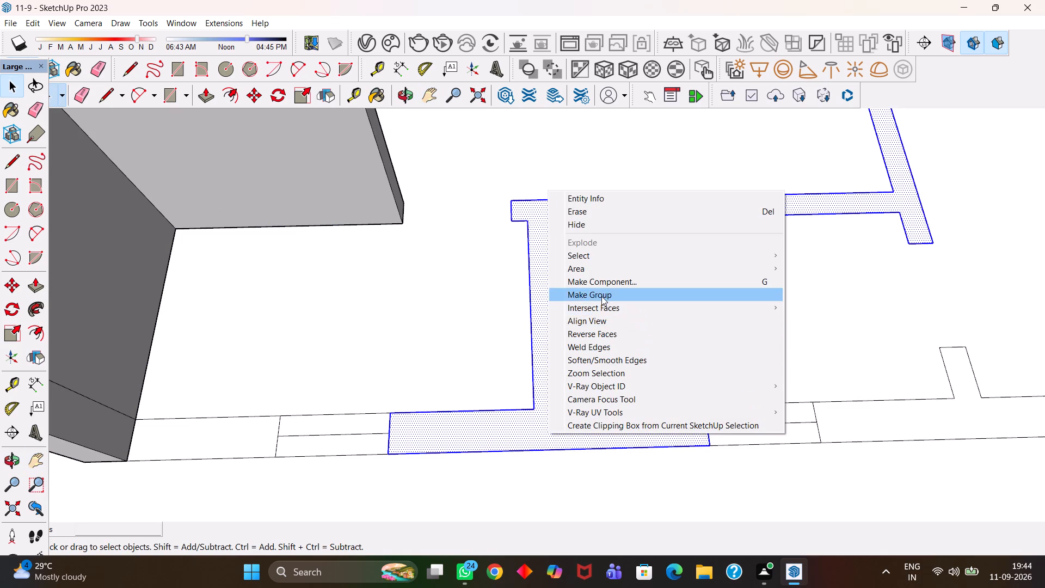
left_click(601, 296)
Extrude the wall face inside the new group 10' upward, repeating the previous Push/Pull distance.
double_click(558, 422)
left_click(550, 423)
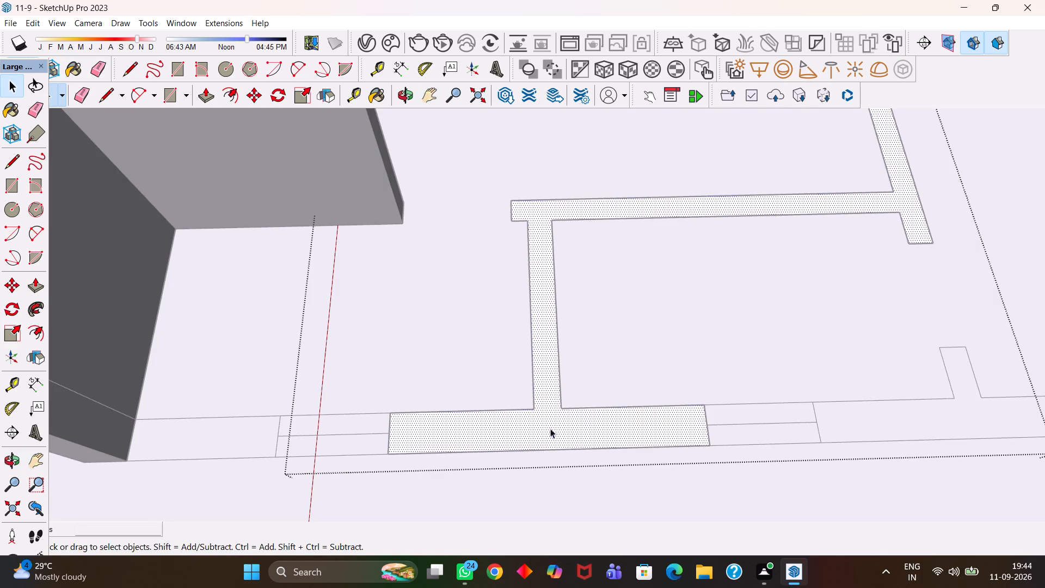
key("p")
double_click(550, 432)
scroll(550, 422, "down", 9)
scroll(550, 422, "up", 2)
scroll(550, 422, "down", 2)
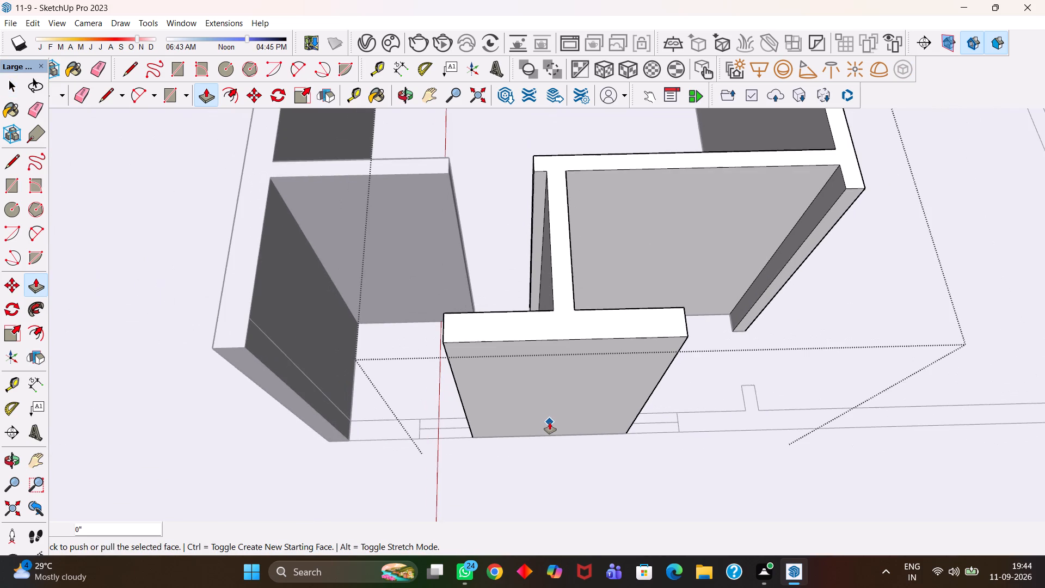
Make a group from the L-shaped outer corner wall face beyond the second window, including its short partition stub.
key("h")
left_click_drag(736, 387, 511, 406)
left_click_drag(633, 384, 491, 391)
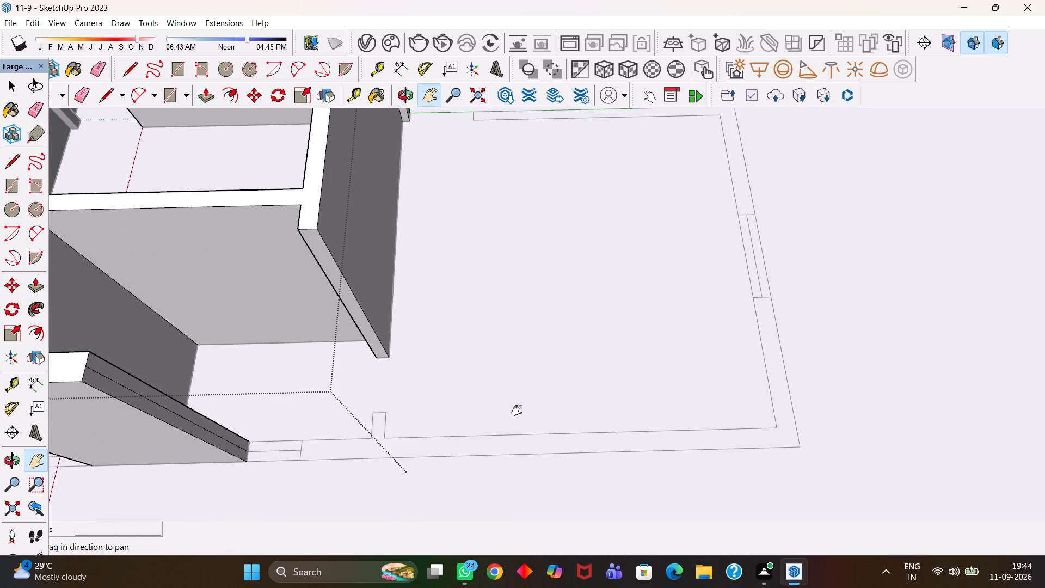
left_click_drag(526, 426, 527, 387)
key("space")
double_click(458, 407)
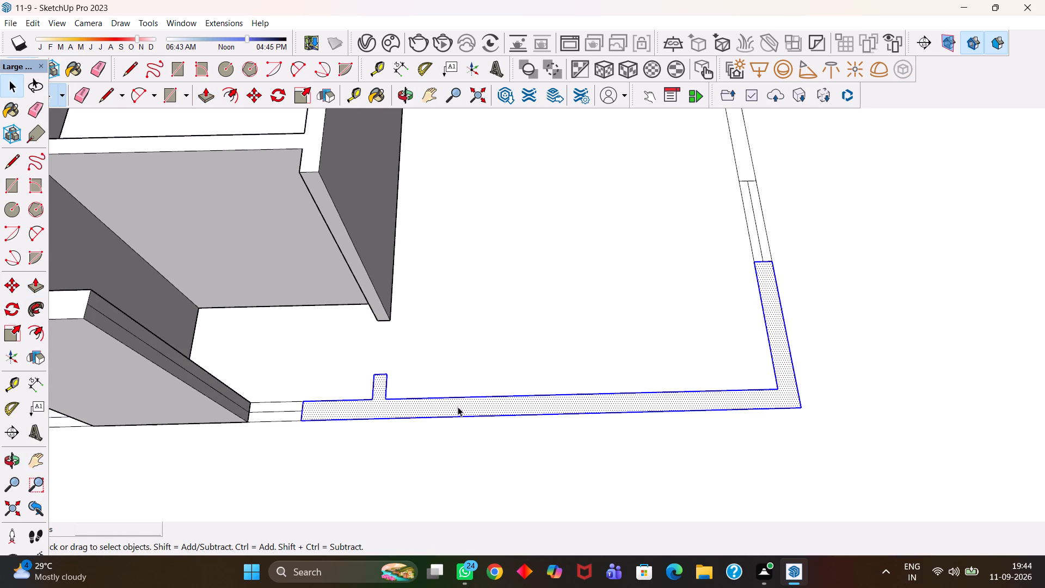
right_click(458, 407)
triple_click(515, 268)
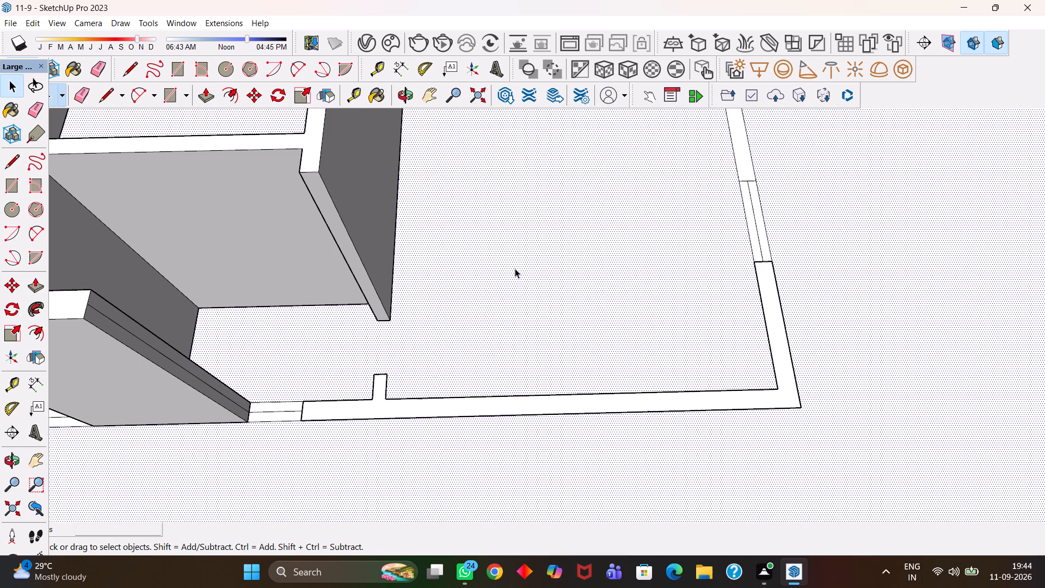
Extrude the L-shaped corner wall face inside its group 10' upward with Push/Pull and close the group.
triple_click(457, 409)
key("p")
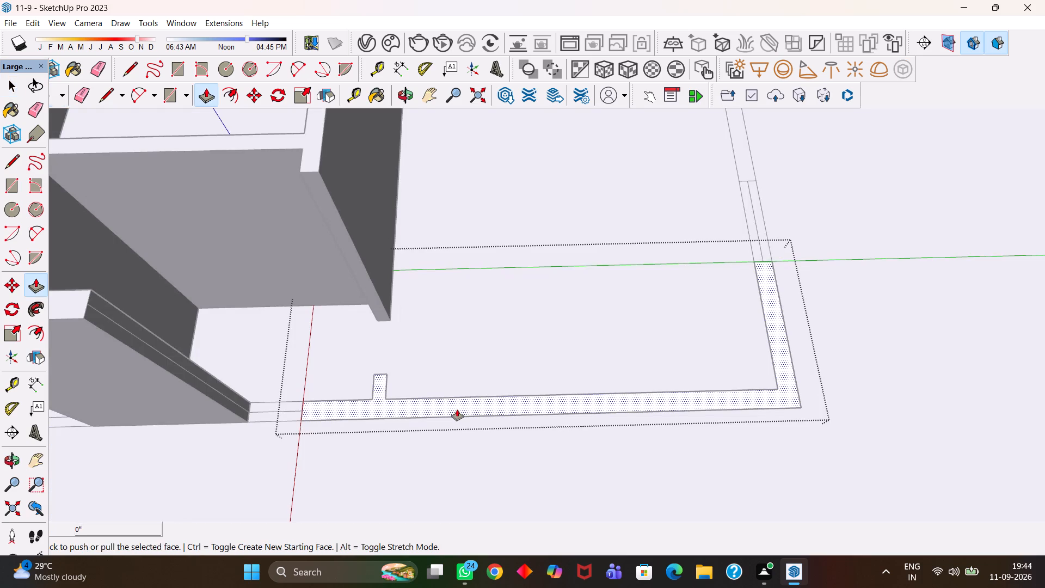
left_click(457, 409)
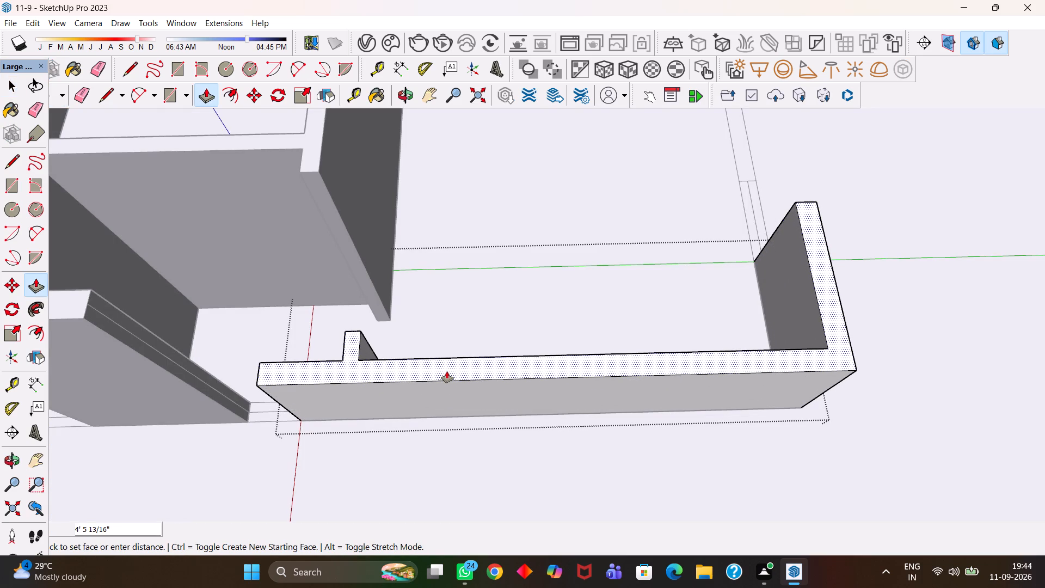
type("10'")
key("Return")
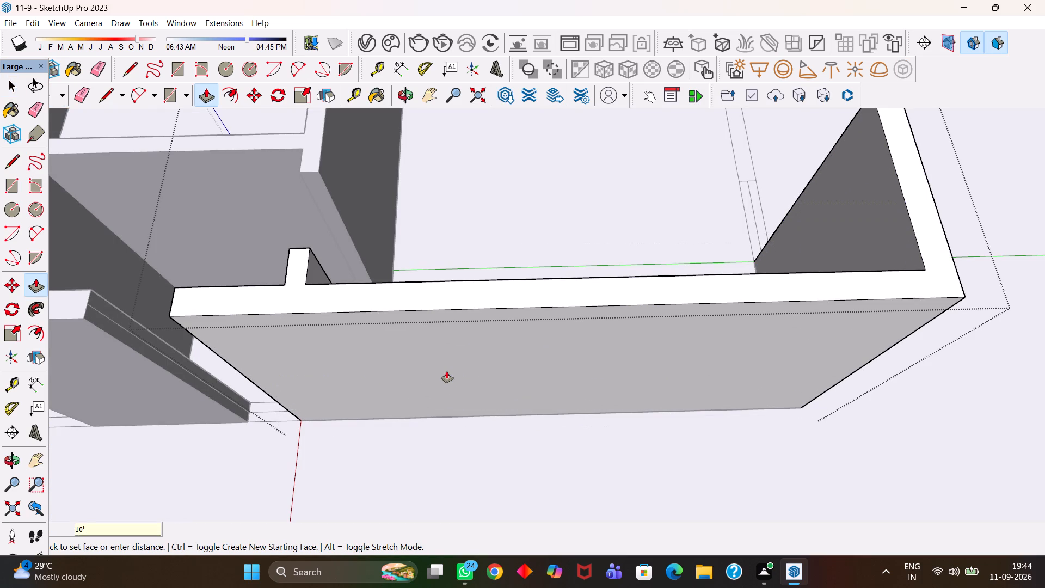
key("h")
scroll(447, 371, "up", 1)
scroll(447, 371, "down", 6)
scroll(447, 371, "up", 1)
scroll(423, 389, "down", 4)
scroll(411, 397, "up", 1)
middle_click_drag(383, 393, 383, 352)
middle_click(382, 293)
scroll(376, 346, "up", 1)
key("space")
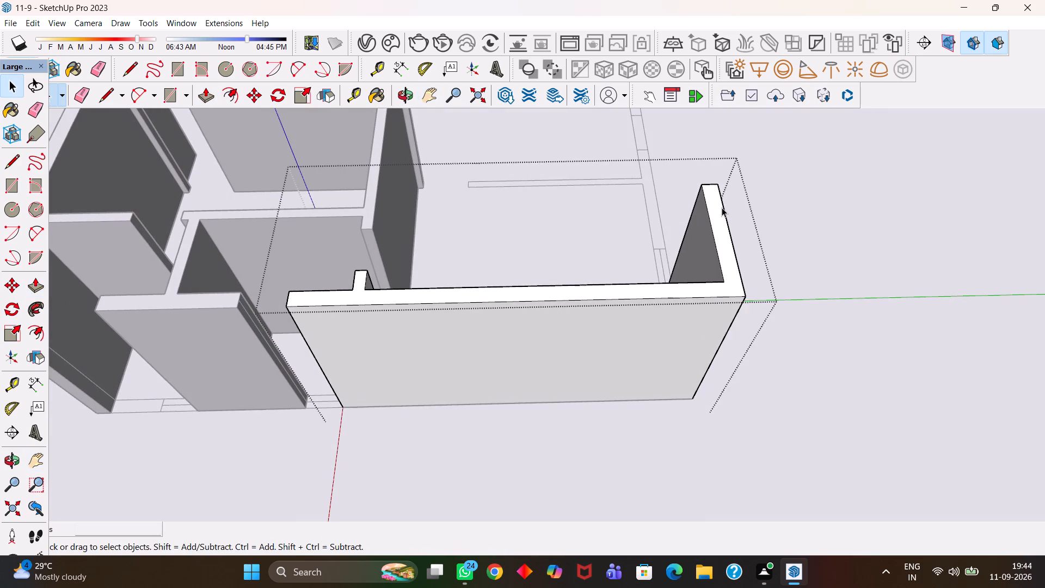
left_click(835, 193)
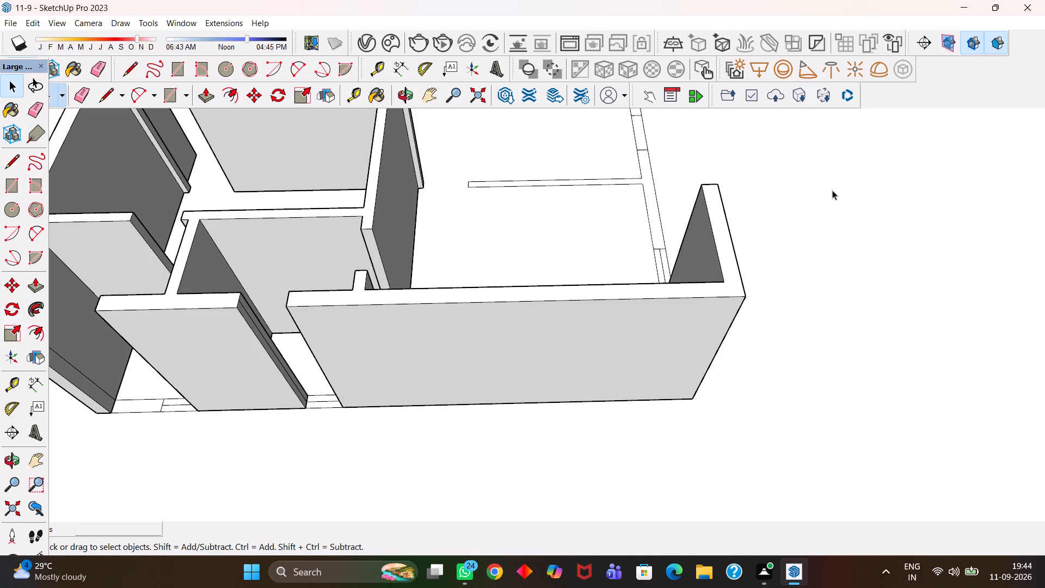
Examine the raised walls and the still-flat side of the plan with its partitions, windows and door openings.
scroll(831, 190, "down", 5)
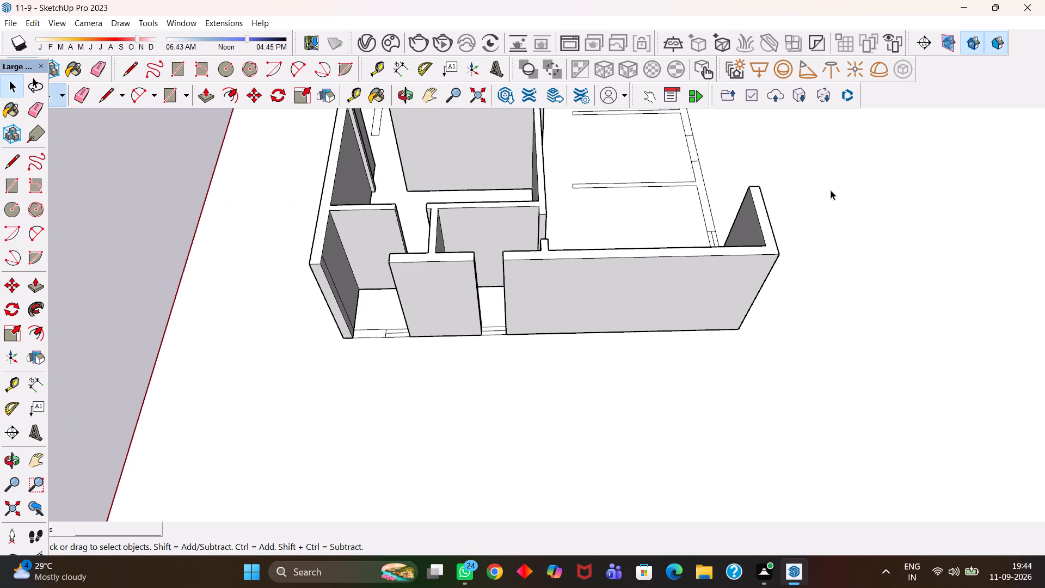
scroll(831, 190, "down", 1)
scroll(831, 190, "up", 1)
scroll(831, 190, "down", 6)
scroll(831, 190, "up", 1)
scroll(831, 190, "down", 3)
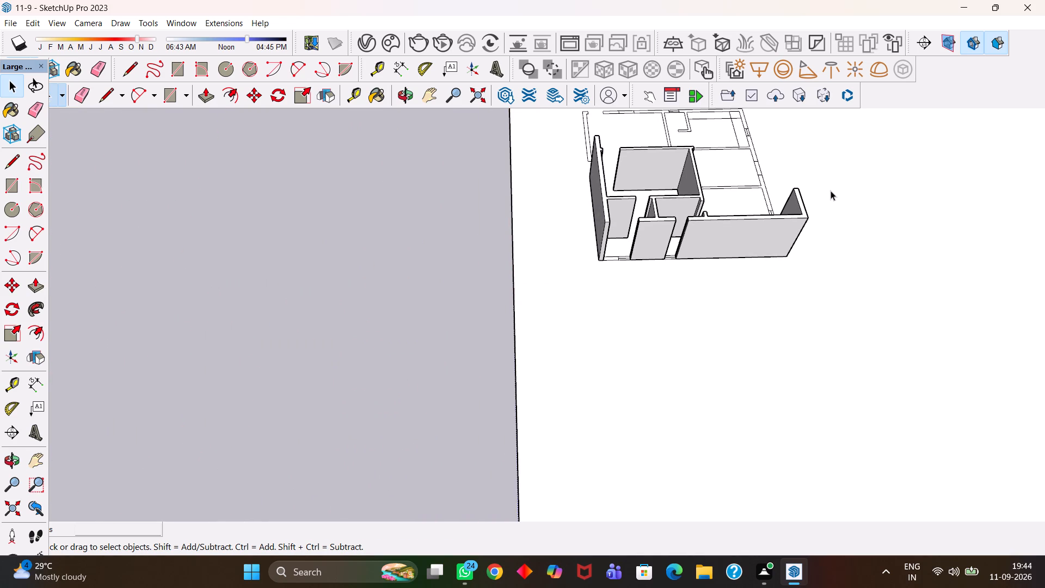
scroll(831, 191, "up", 2)
key("h")
left_click_drag(860, 207, 680, 357)
middle_click_drag(640, 396, 598, 390)
middle_click_drag(569, 386, 307, 373)
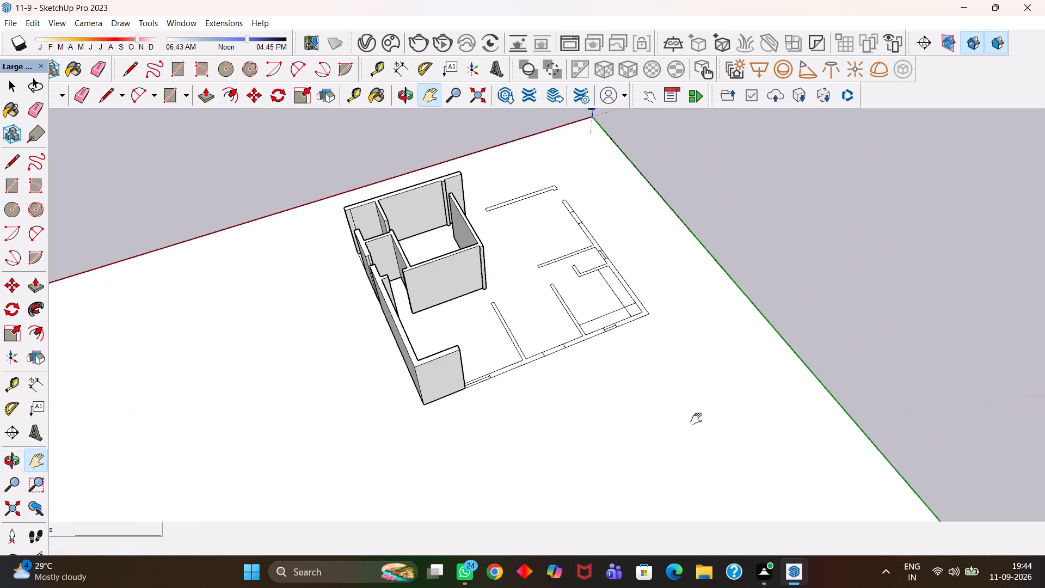
middle_click_drag(687, 419, 562, 449)
scroll(569, 447, "up", 2)
scroll(570, 447, "down", 1)
scroll(570, 444, "up", 2)
scroll(472, 375, "down", 2)
scroll(472, 374, "up", 6)
scroll(471, 367, "down", 1)
scroll(471, 367, "up", 1)
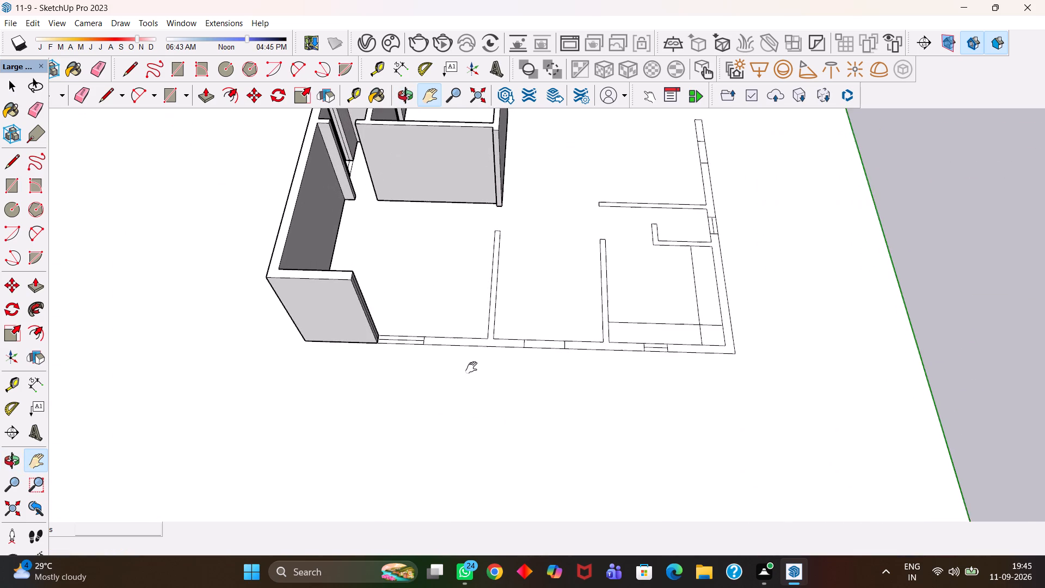
scroll(478, 359, "up", 10)
scroll(478, 359, "down", 3)
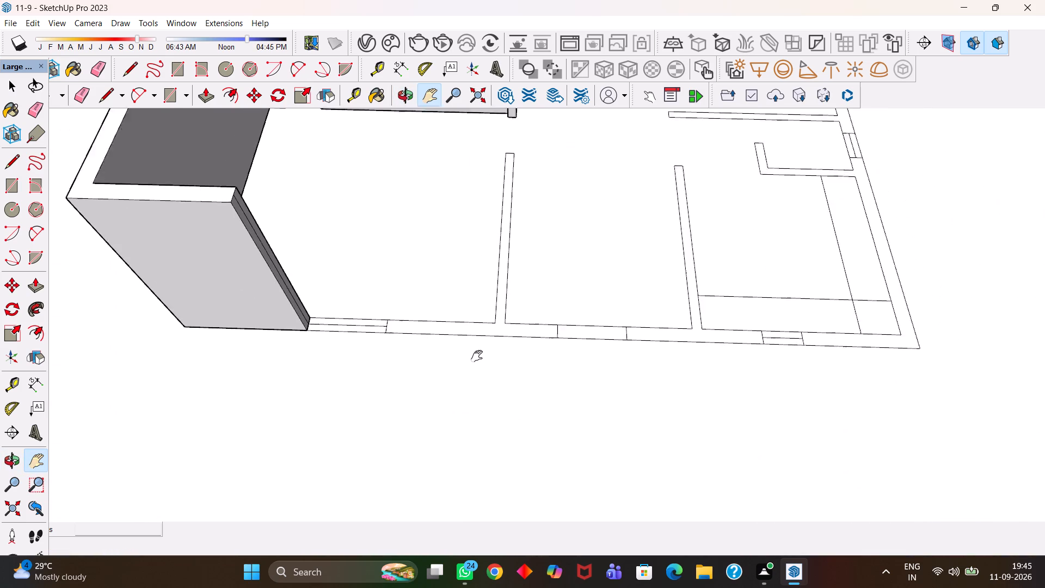
scroll(477, 356, "down", 2)
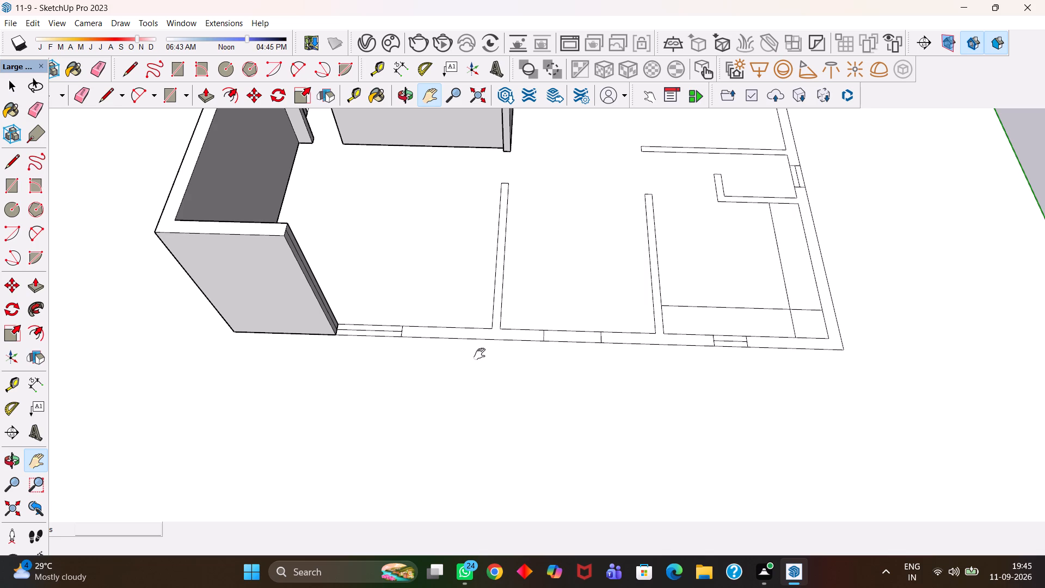
scroll(480, 354, "down", 1)
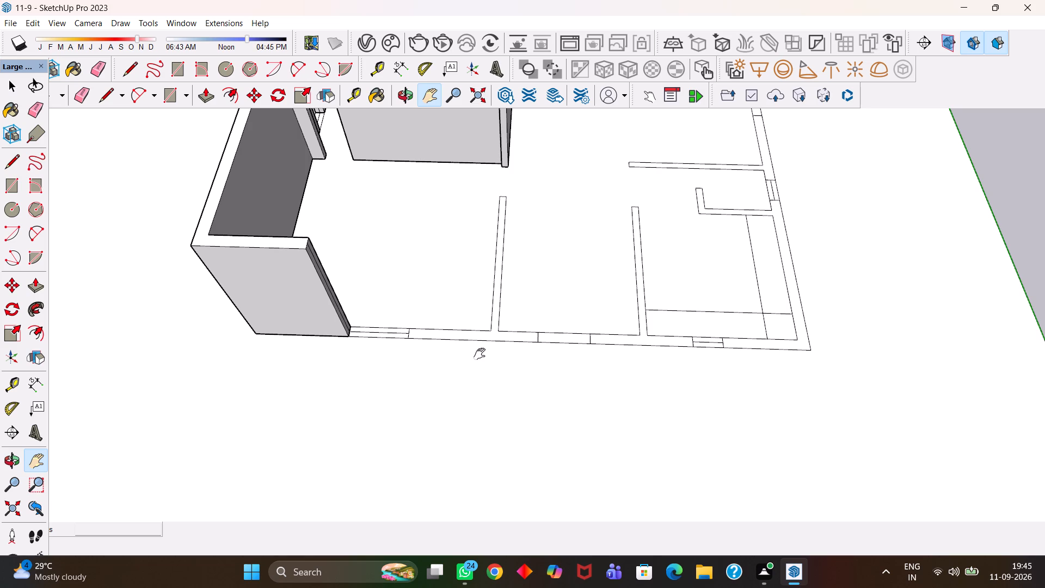
scroll(479, 349, "up", 2)
scroll(479, 349, "down", 2)
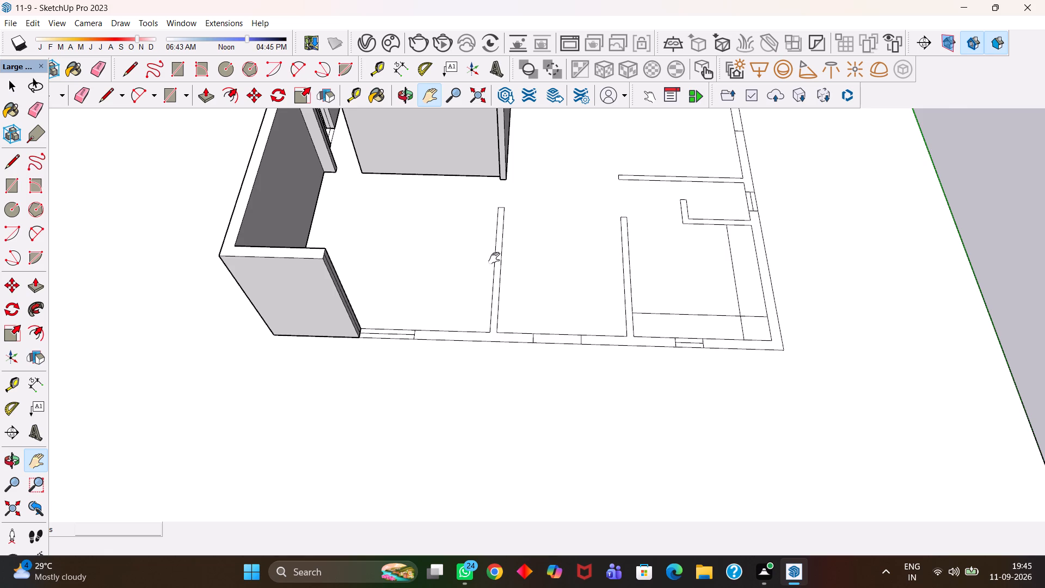
Push/Pull the T-shaped outer wall face past the window beside the raised corner, with its partition, 10' upward.
scroll(493, 258, "up", 1)
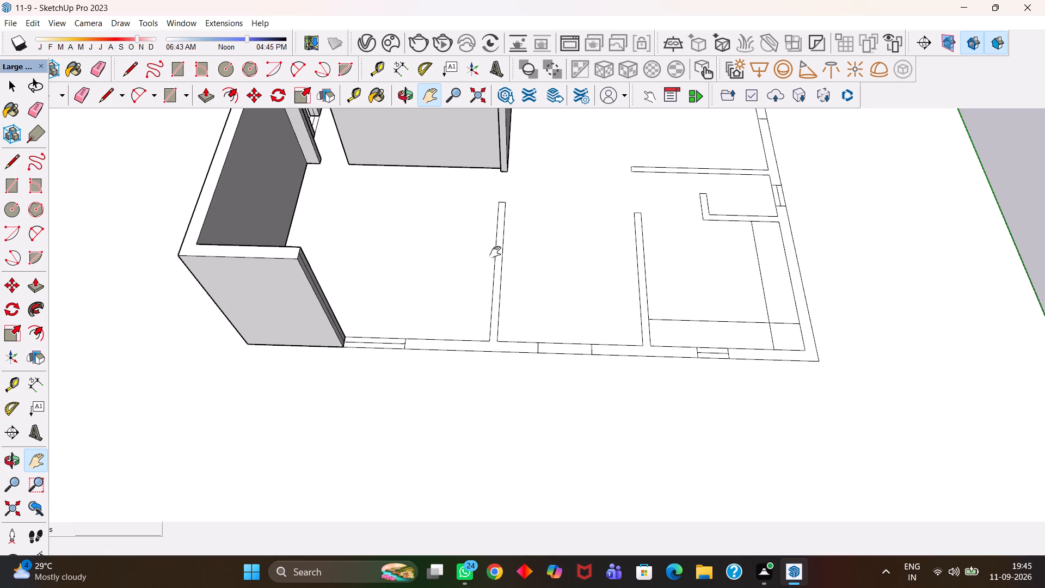
scroll(495, 252, "up", 5)
scroll(495, 252, "down", 3)
scroll(495, 252, "up", 1)
scroll(495, 253, "down", 1)
scroll(495, 255, "up", 1)
scroll(495, 256, "down", 5)
middle_click_drag(490, 332, 502, 355)
scroll(497, 349, "up", 1)
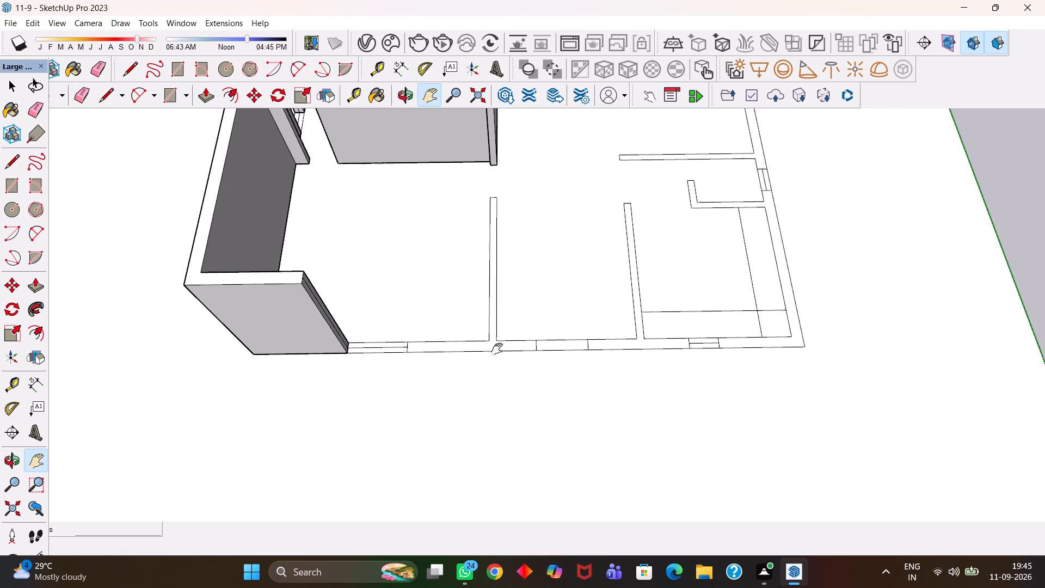
scroll(505, 359, "up", 2)
scroll(505, 361, "down", 1)
key("h")
left_click_drag(470, 324, 552, 392)
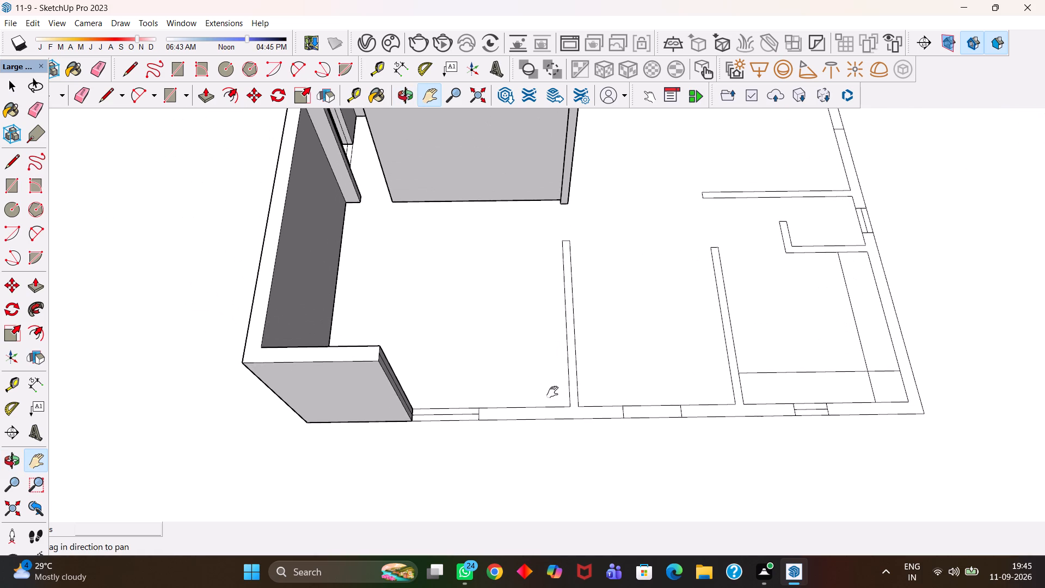
left_click_drag(551, 395, 551, 403)
key("space")
left_click(567, 426)
double_click(569, 422)
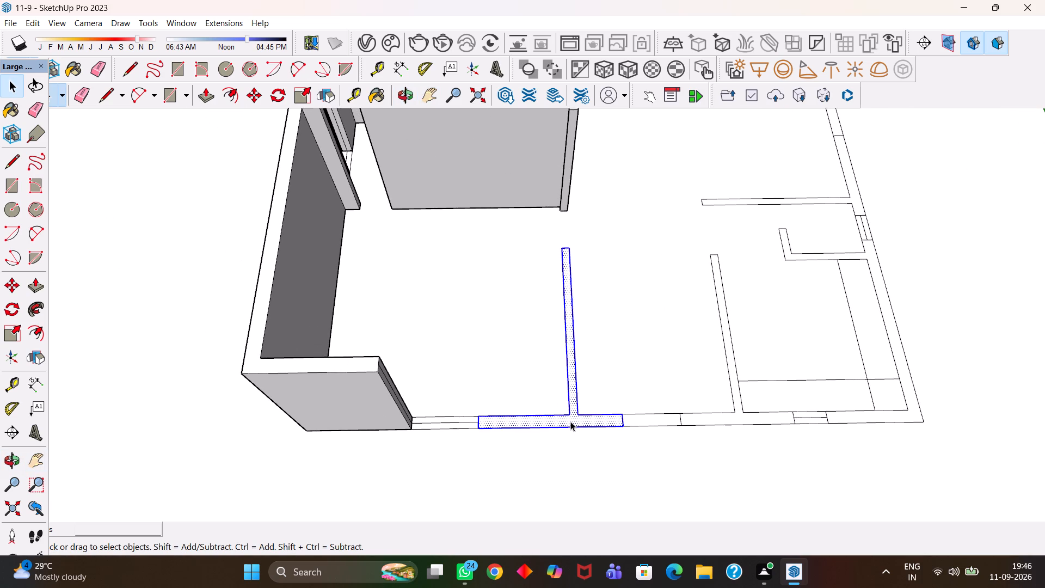
key("p")
double_click(570, 421)
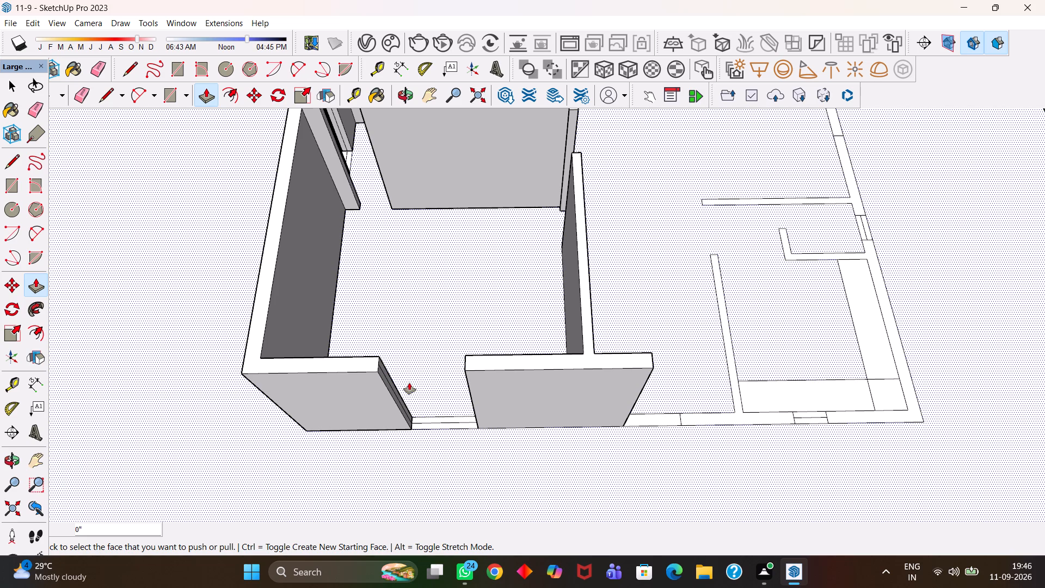
Push/Pull the next T-shaped outer wall face and its partition up to the neighbouring raised wall's 10' height.
key("h")
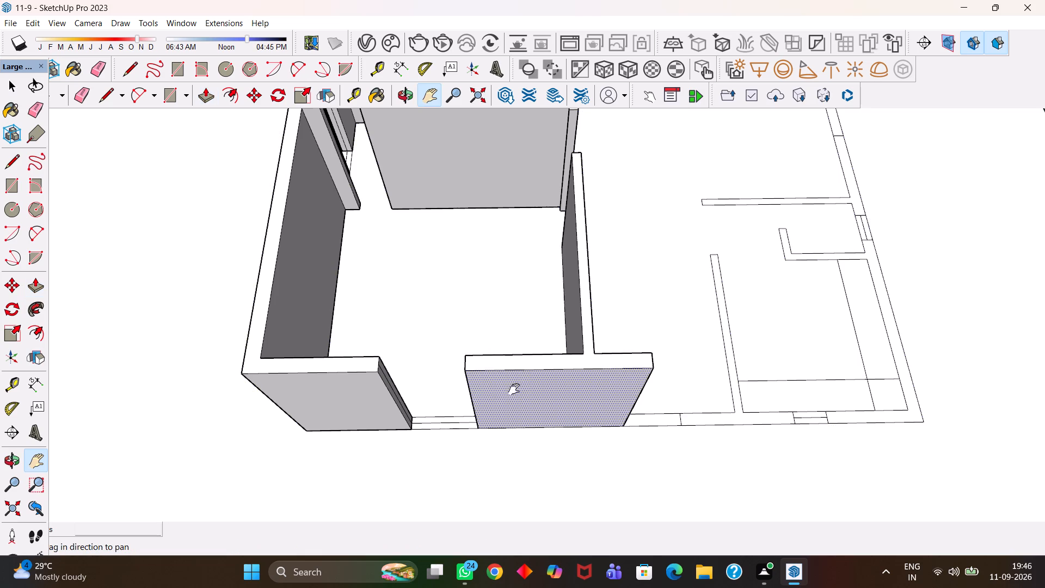
left_click_drag(622, 373, 399, 360)
left_click_drag(512, 362, 462, 385)
key("space")
left_click(501, 431)
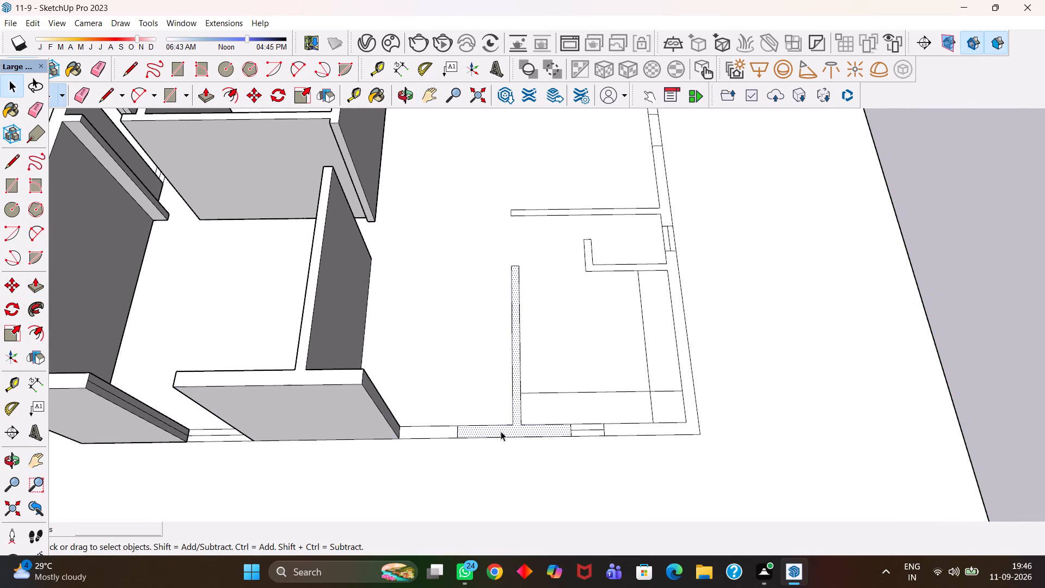
key("p")
left_click(501, 434)
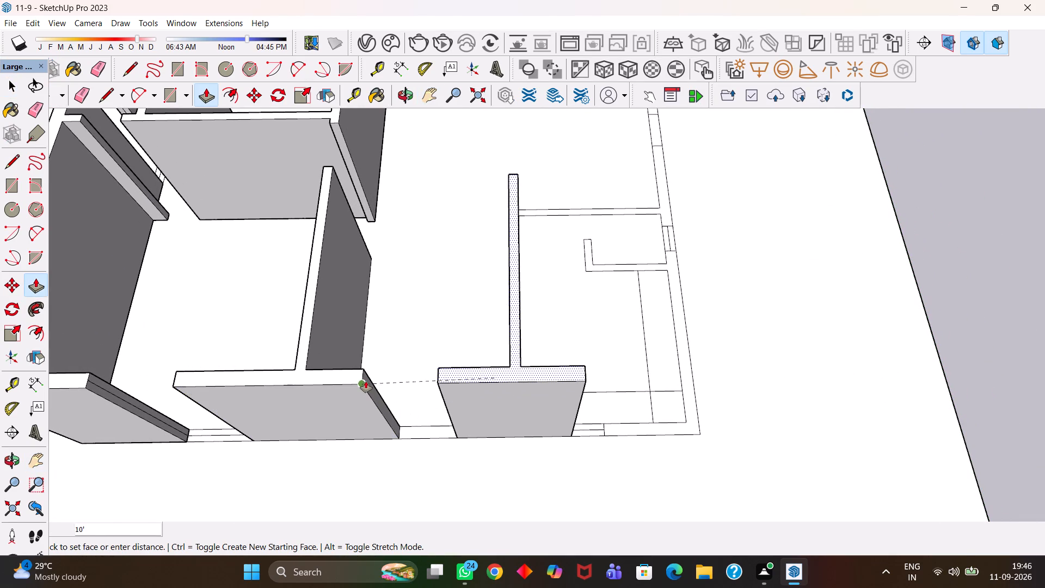
left_click(365, 381)
Push/Pull the outer corner wall face with its L-shaped partition up to the neighbouring raised wall's 10' height.
key("h")
left_click_drag(624, 405, 497, 413)
left_click_drag(581, 414, 557, 417)
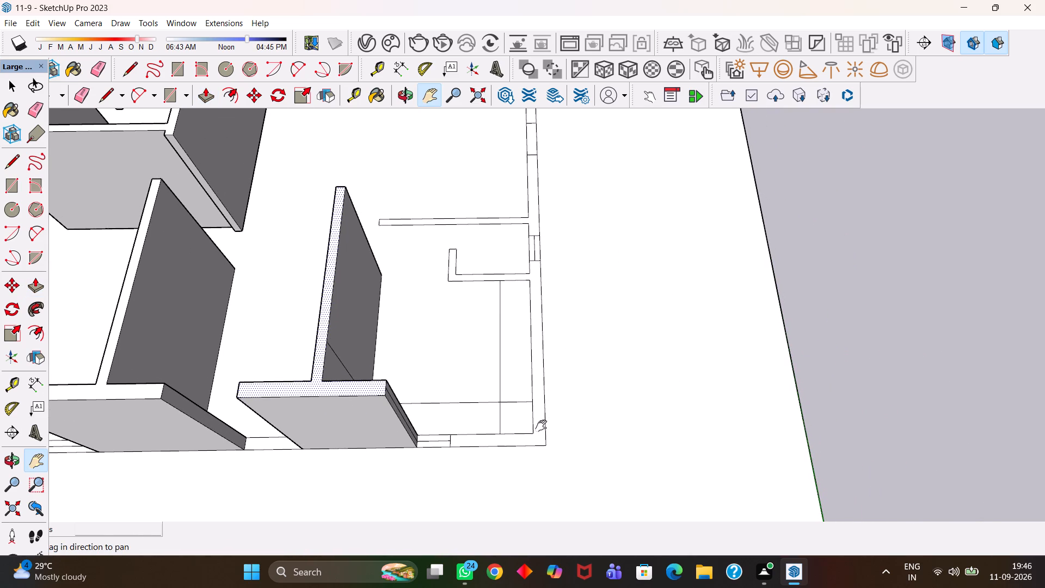
key("space")
left_click(513, 432)
left_click(517, 439)
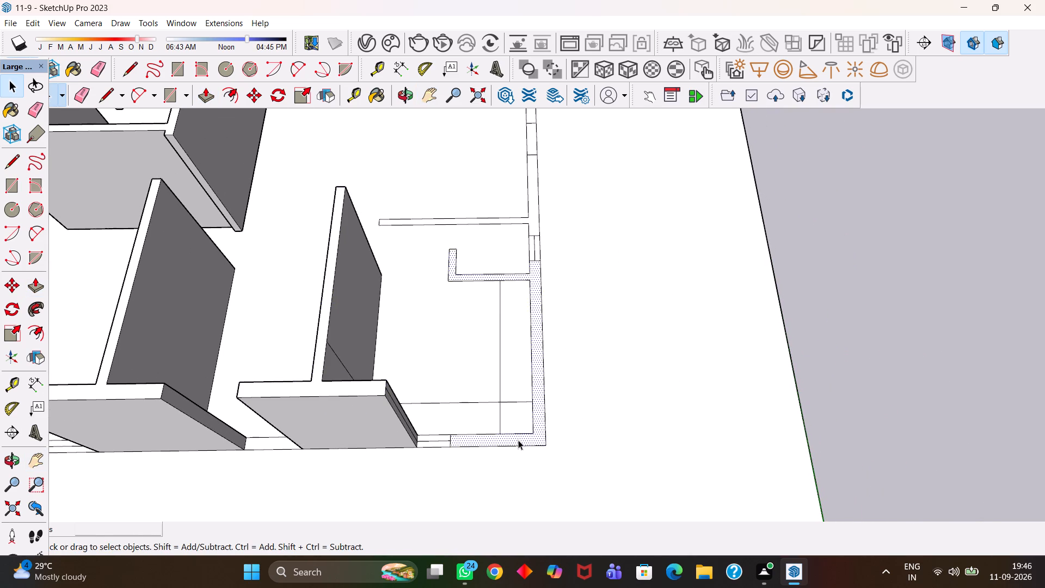
key("p")
left_click(519, 442)
left_click(384, 389)
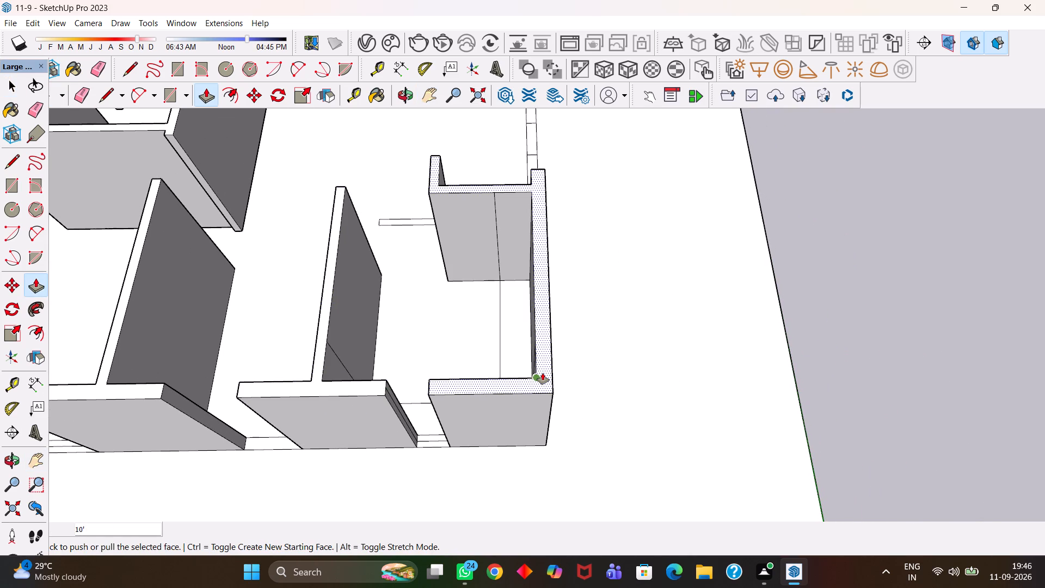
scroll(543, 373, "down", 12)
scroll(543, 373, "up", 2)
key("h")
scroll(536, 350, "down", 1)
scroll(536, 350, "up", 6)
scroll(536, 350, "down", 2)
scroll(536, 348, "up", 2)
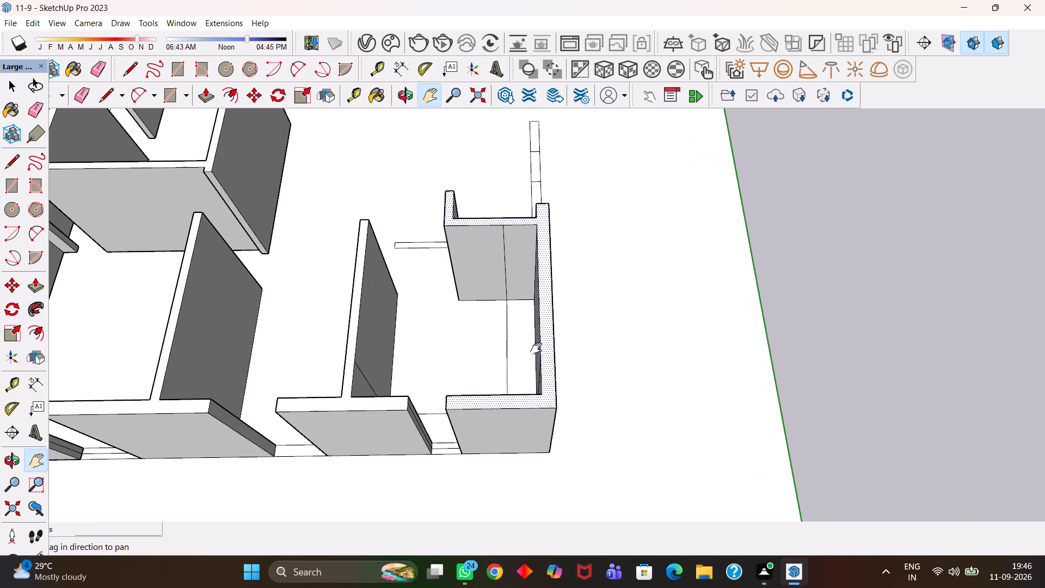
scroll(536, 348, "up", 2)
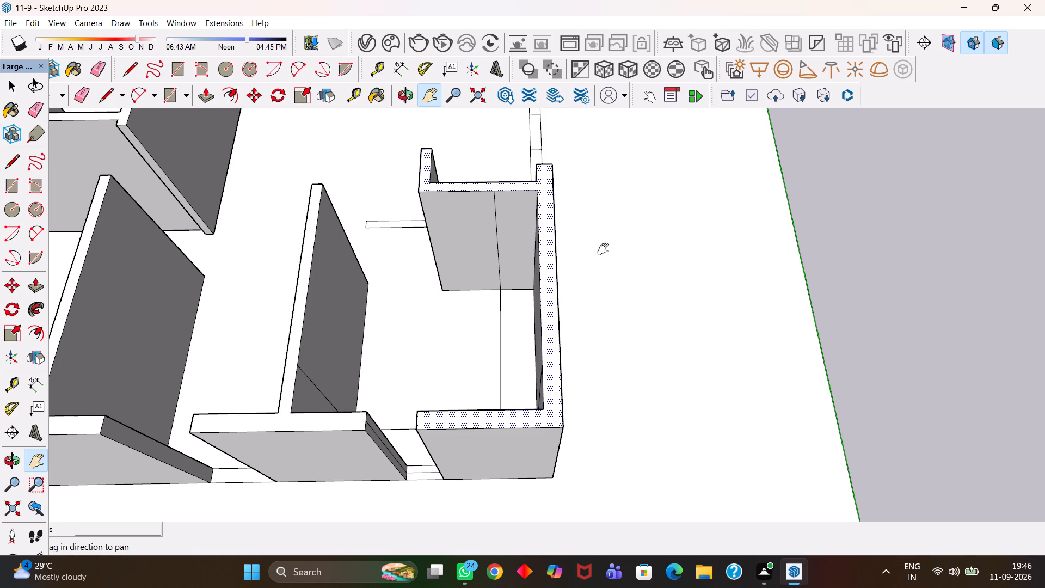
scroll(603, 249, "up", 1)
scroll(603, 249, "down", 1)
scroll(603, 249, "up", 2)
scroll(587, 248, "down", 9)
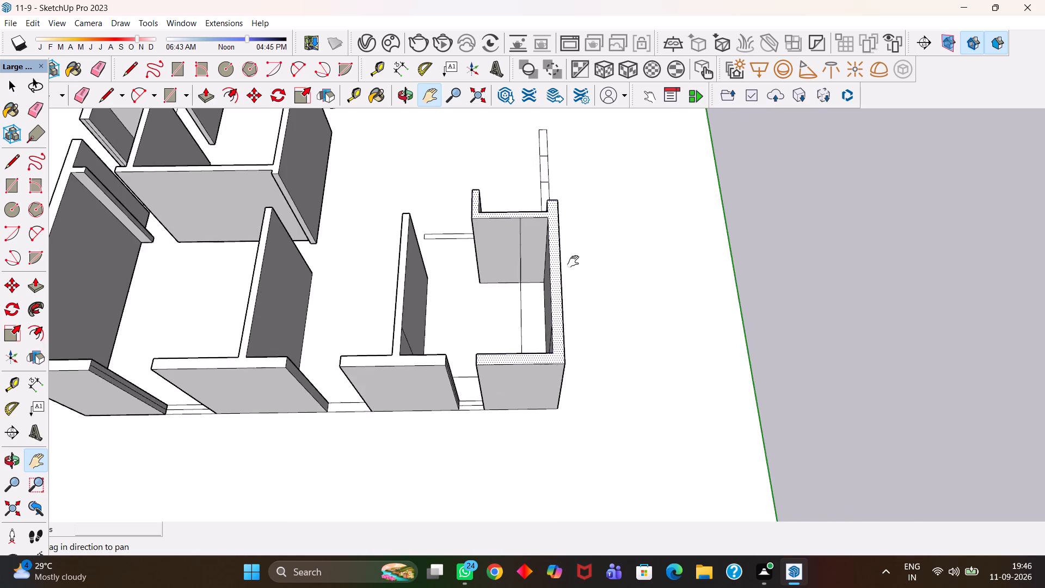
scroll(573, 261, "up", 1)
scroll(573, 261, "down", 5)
Push/Pull the T-shaped outer wall face past the window beside the raised corner, with its partition, up to 10' height.
middle_click_drag(609, 326, 467, 295)
middle_click_drag(352, 281, 142, 280)
scroll(562, 332, "up", 1)
scroll(564, 333, "down", 1)
scroll(564, 333, "up", 1)
scroll(565, 334, "down", 1)
scroll(565, 334, "up", 2)
left_click_drag(642, 287, 351, 366)
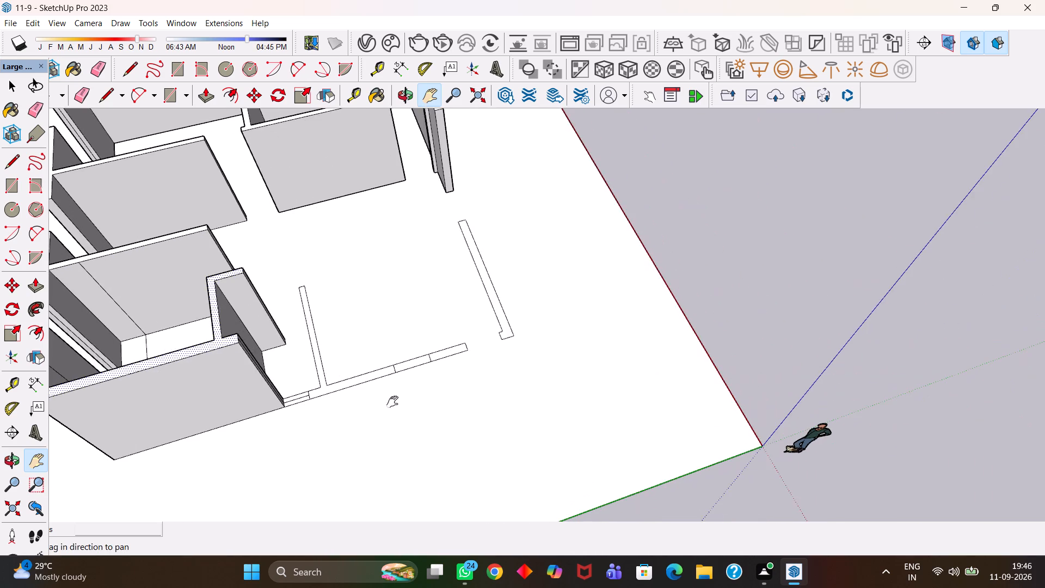
middle_click_drag(327, 382, 268, 367)
left_click_drag(306, 338, 475, 370)
scroll(489, 366, "down", 5)
middle_click_drag(483, 341, 466, 382)
scroll(466, 382, "down", 1)
scroll(466, 382, "up", 3)
scroll(466, 382, "down", 2)
scroll(466, 382, "up", 5)
scroll(480, 389, "down", 7)
scroll(481, 389, "up", 2)
key("space")
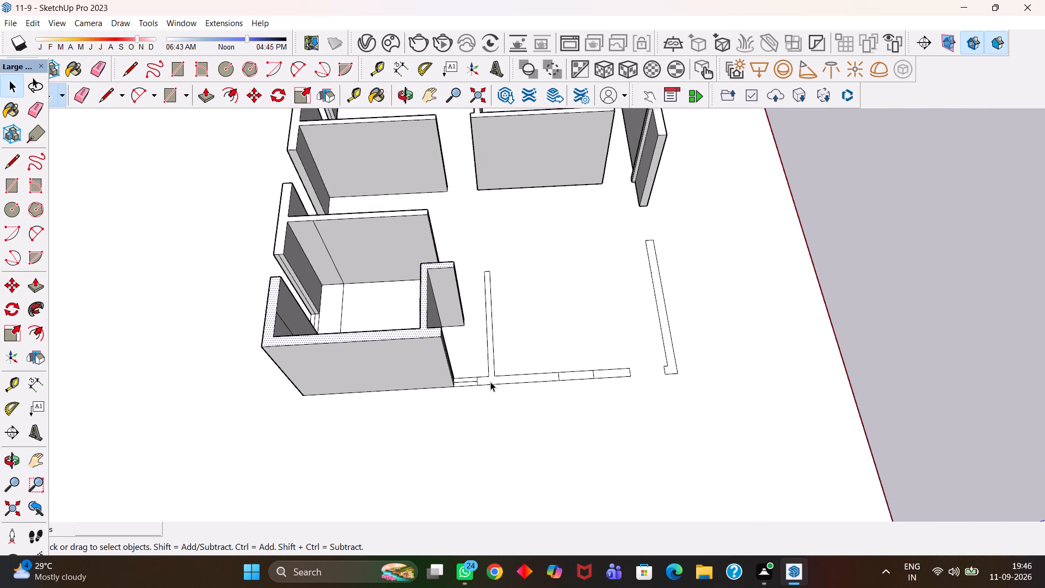
left_click(490, 382)
scroll(490, 382, "up", 3)
scroll(490, 382, "down", 1)
key("p")
left_click(490, 382)
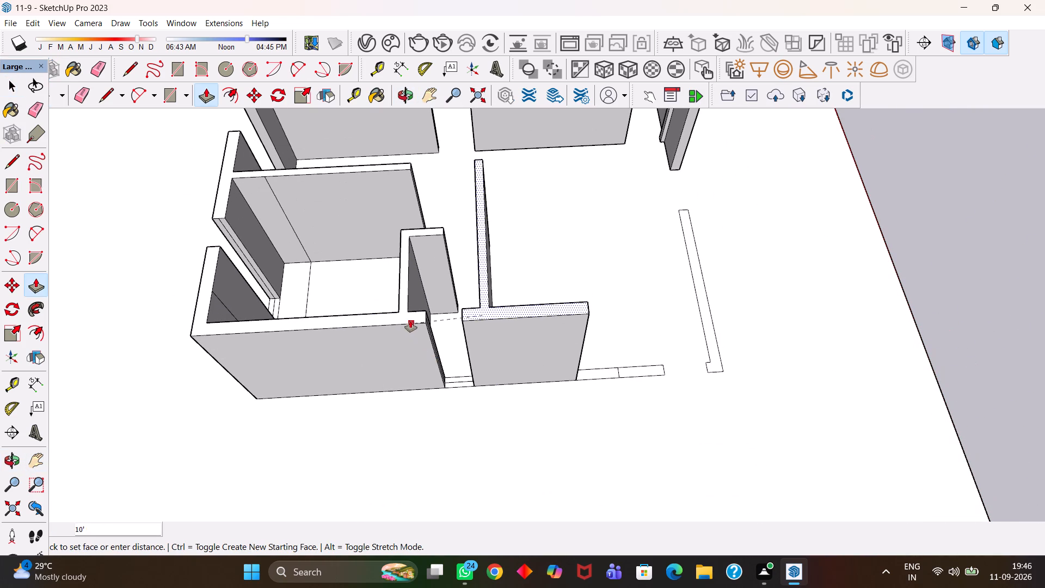
double_click(410, 320)
Push/Pull the short rectangular wall face adjoining the raised T-shaped wall up to its 10' height.
scroll(626, 388, "down", 1)
scroll(626, 388, "up", 10)
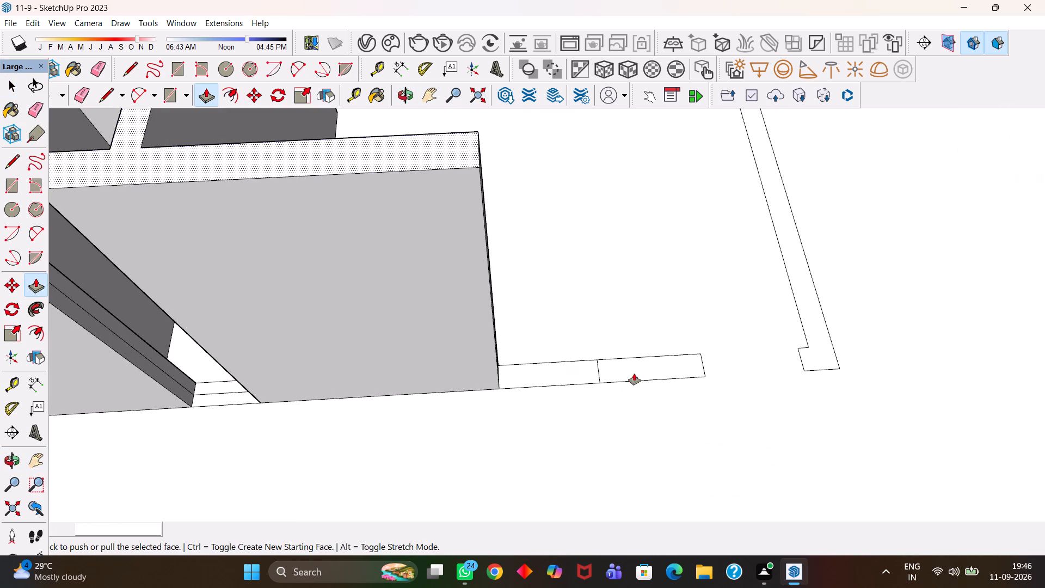
key("space")
double_click(563, 374)
scroll(563, 374, "down", 3)
scroll(563, 374, "up", 1)
scroll(563, 374, "down", 3)
scroll(563, 374, "up", 1)
scroll(563, 374, "down", 1)
key("p")
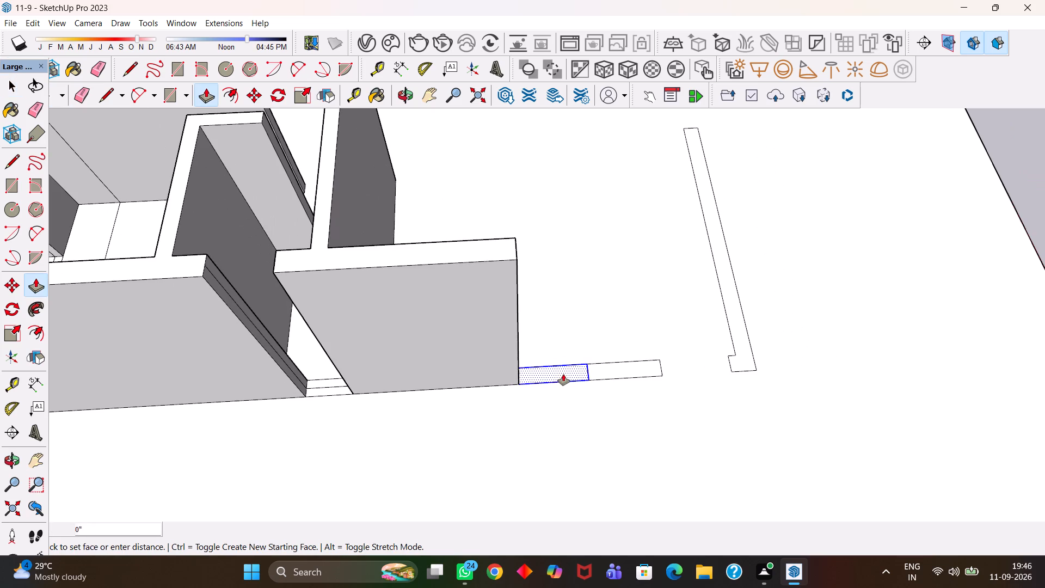
left_click(563, 374)
left_click(505, 259)
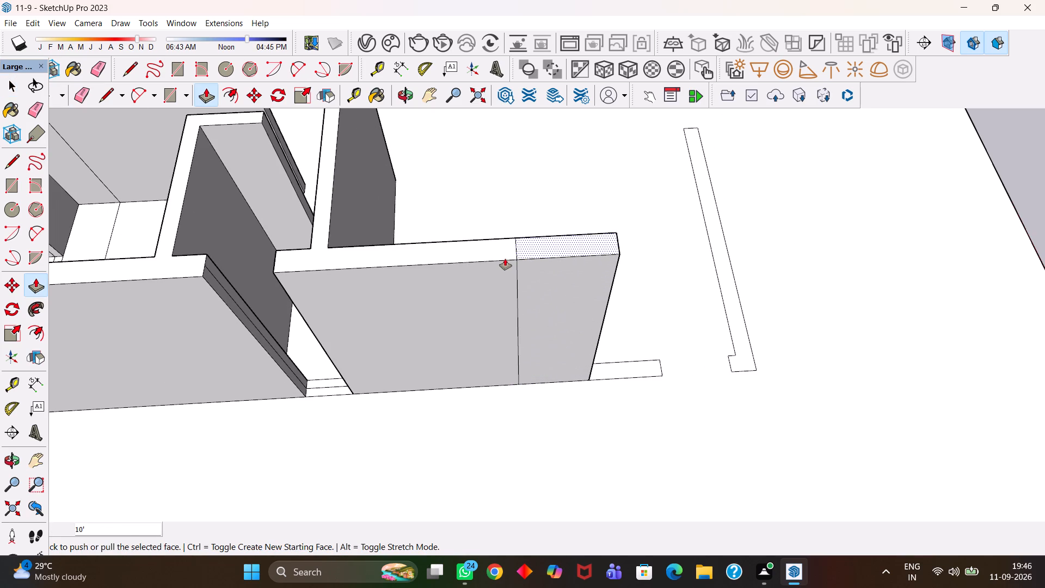
Push/Pull the last long outer wall face with the small corner return 10' upward.
key("space")
left_click(745, 356)
key("p")
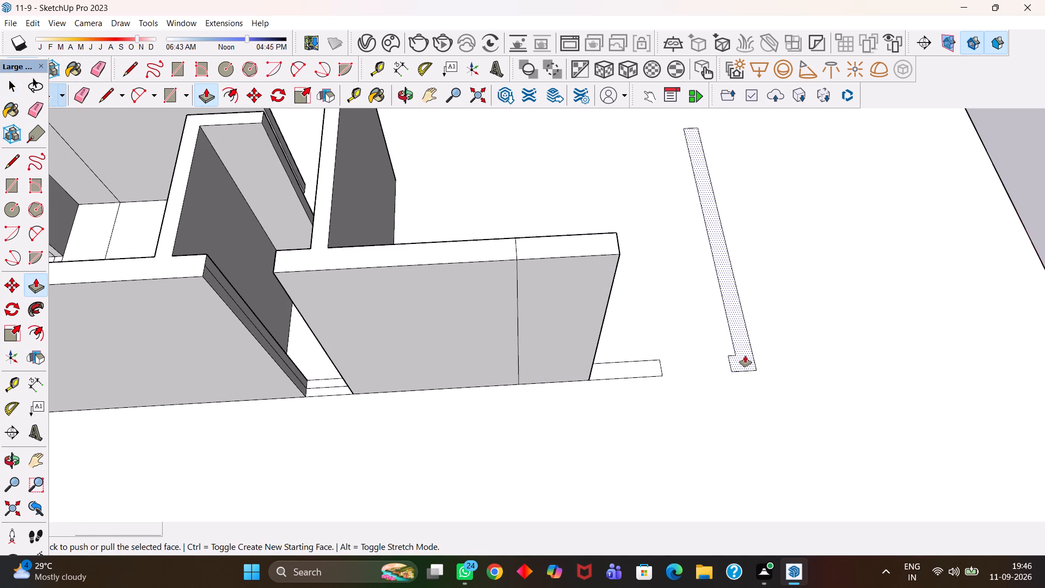
key("Return")
double_click(745, 356)
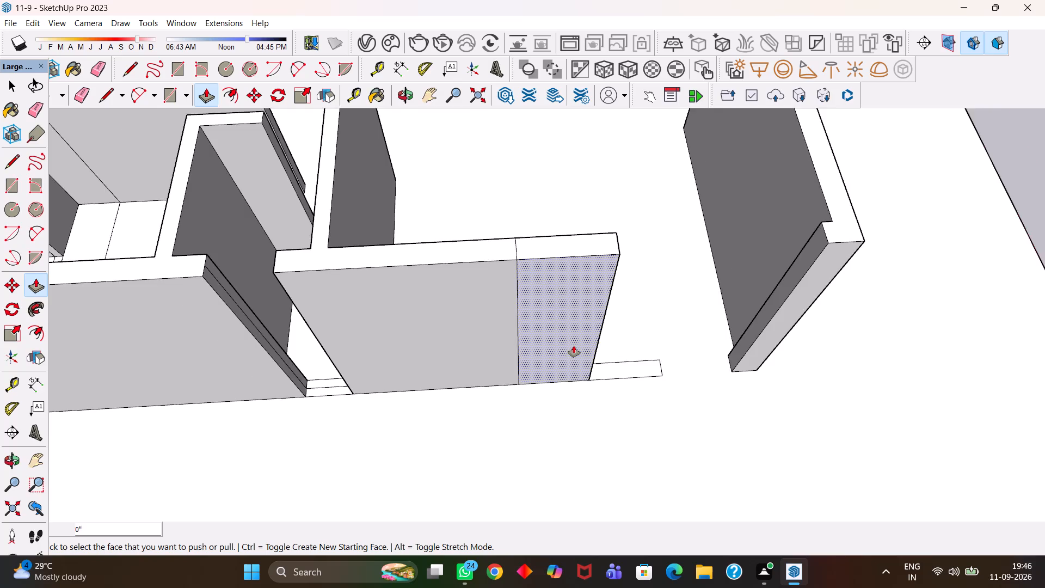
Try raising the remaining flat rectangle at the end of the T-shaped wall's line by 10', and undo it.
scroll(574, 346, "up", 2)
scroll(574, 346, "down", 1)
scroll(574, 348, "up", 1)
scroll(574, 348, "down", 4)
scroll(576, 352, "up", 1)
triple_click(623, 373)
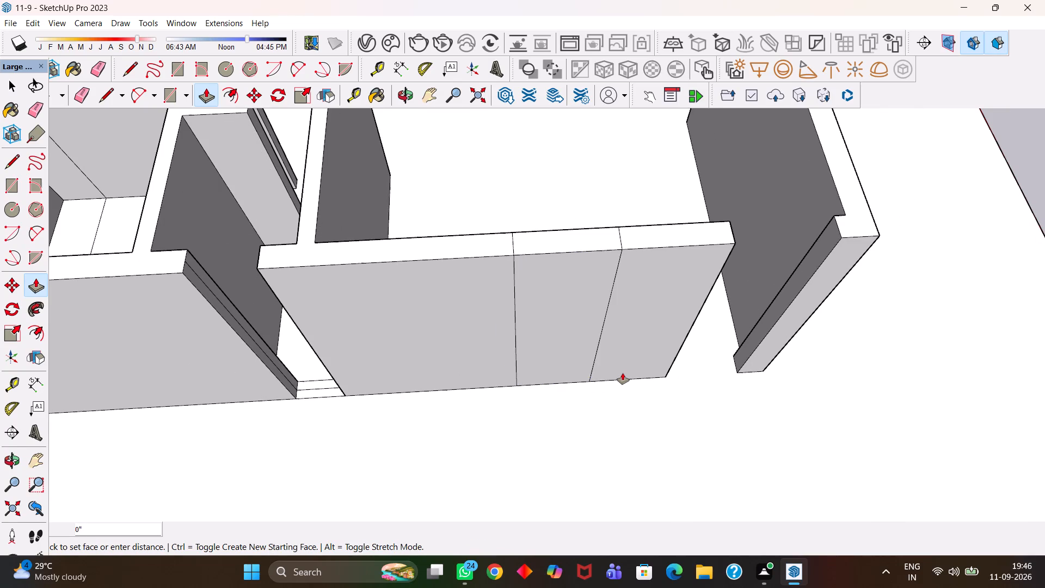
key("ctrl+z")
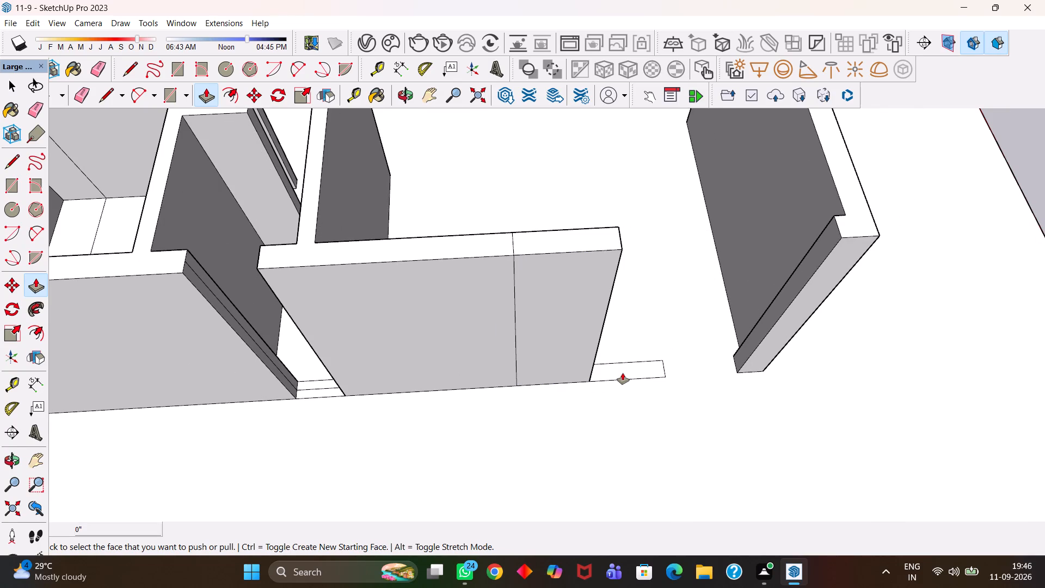
Examine the raised walls and the gaps left for openings from around and above the building.
scroll(630, 347, "down", 3)
scroll(630, 362, "up", 3)
scroll(637, 367, "down", 13)
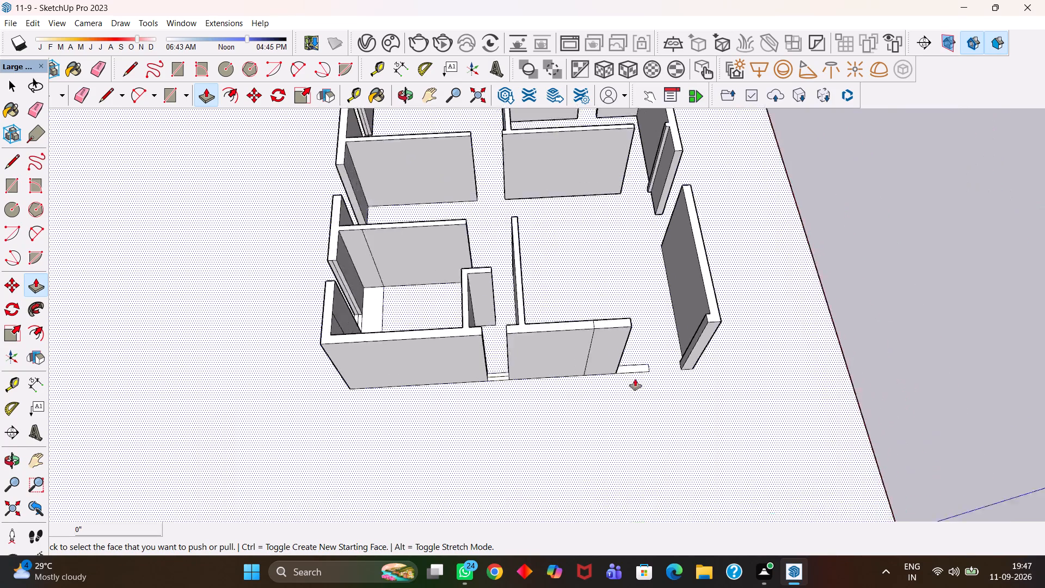
scroll(635, 379, "down", 6)
middle_click_drag(792, 378, 649, 350)
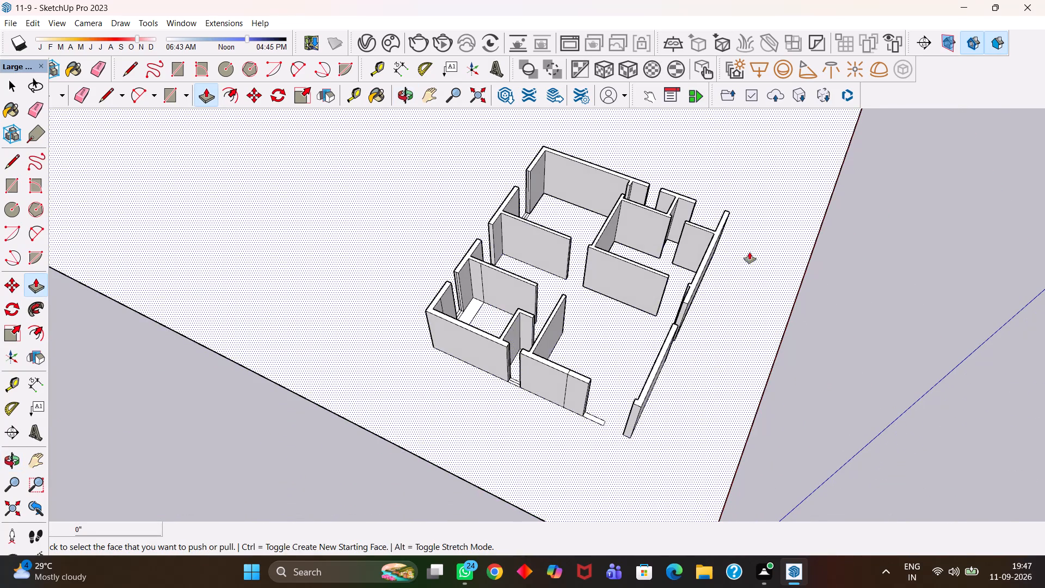
middle_click_drag(722, 274, 524, 446)
scroll(616, 278, "down", 1)
scroll(616, 278, "up", 2)
scroll(616, 278, "down", 1)
scroll(616, 278, "up", 1)
middle_click_drag(539, 342, 554, 210)
middle_click(548, 183)
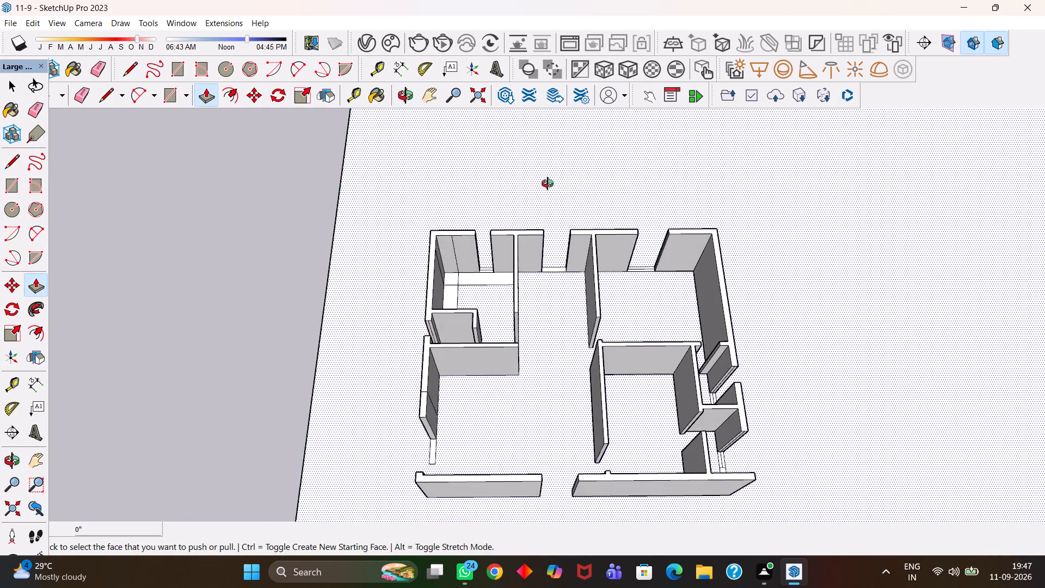
scroll(548, 183, "up", 2)
scroll(591, 283, "up", 2)
scroll(592, 284, "down", 2)
scroll(592, 284, "up", 3)
scroll(592, 284, "down", 14)
scroll(607, 339, "up", 8)
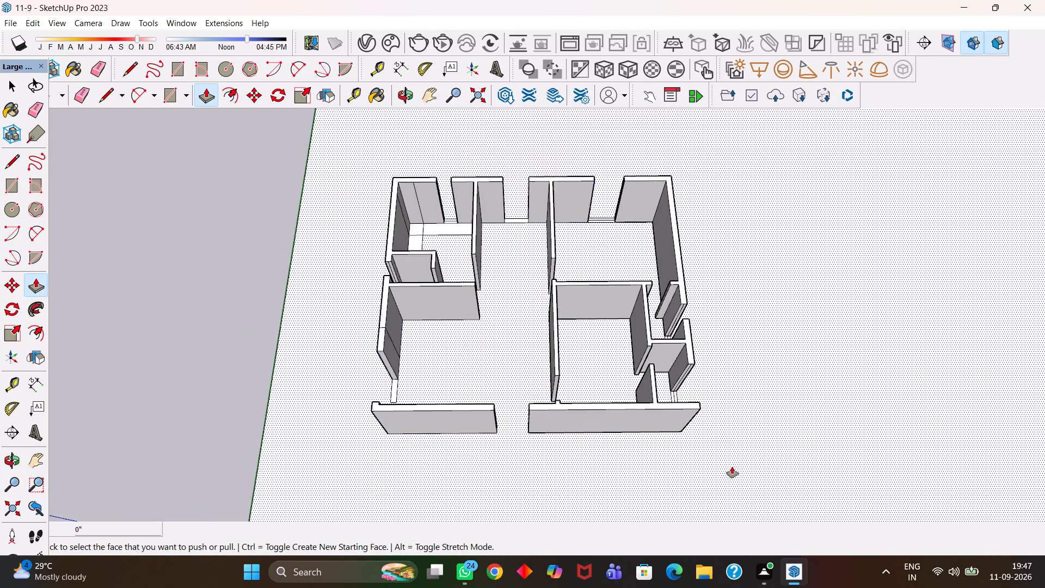
Place a guide along the top edge of the partition end facing the small room's doorway and another guide 3' below it.
scroll(684, 390, "up", 5)
scroll(684, 390, "down", 3)
scroll(684, 390, "up", 1)
scroll(684, 390, "down", 1)
scroll(684, 390, "up", 5)
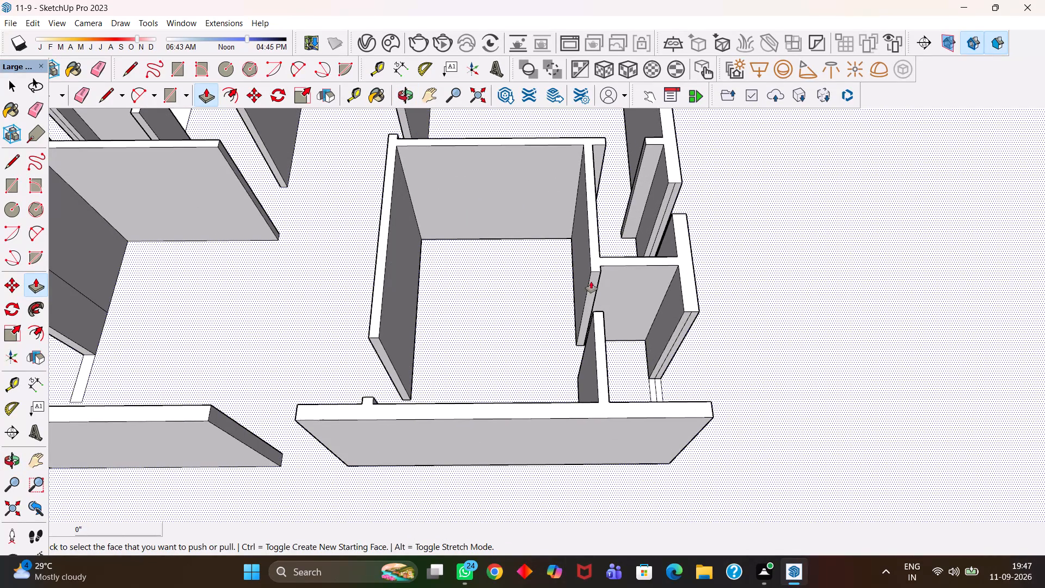
key("t")
key("Return")
scroll(611, 265, "down", 2)
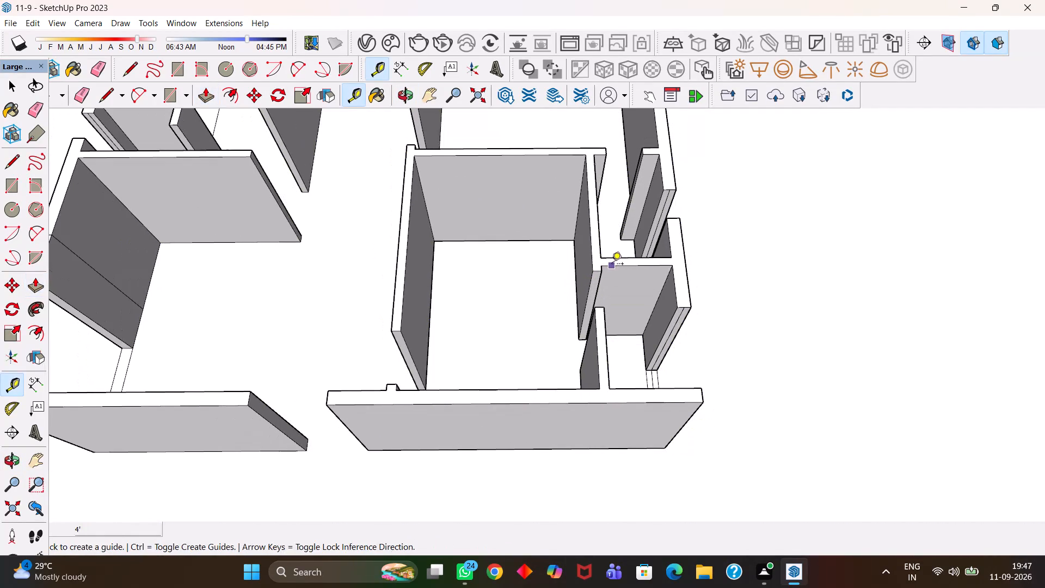
scroll(598, 268, "down", 1)
scroll(598, 268, "up", 2)
scroll(598, 268, "down", 1)
scroll(598, 268, "up", 6)
scroll(595, 271, "down", 2)
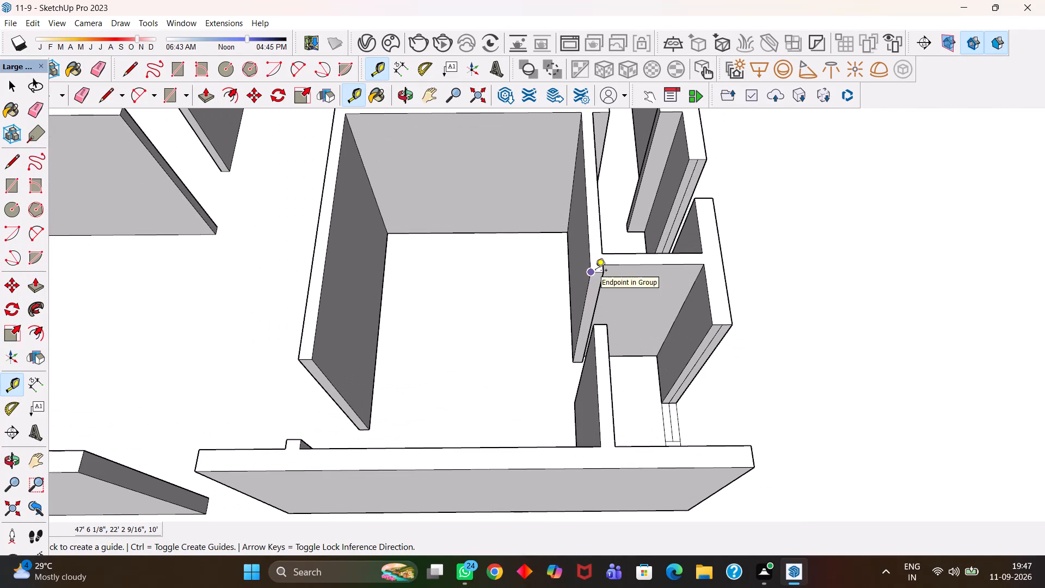
scroll(596, 272, "up", 4)
scroll(596, 272, "down", 2)
scroll(596, 272, "up", 1)
scroll(597, 272, "down", 1)
scroll(597, 272, "up", 3)
double_click(597, 272)
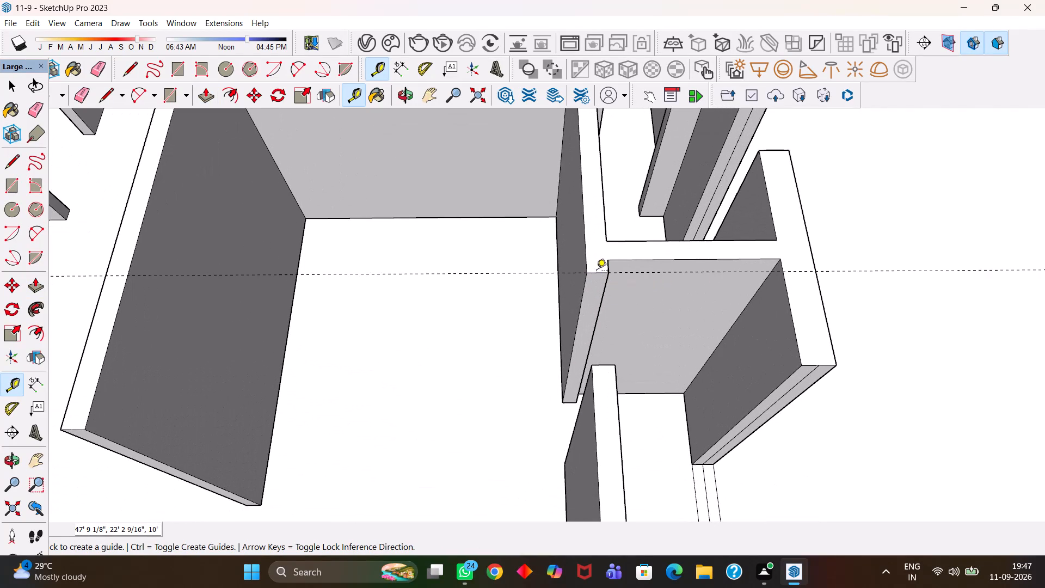
left_click(595, 272)
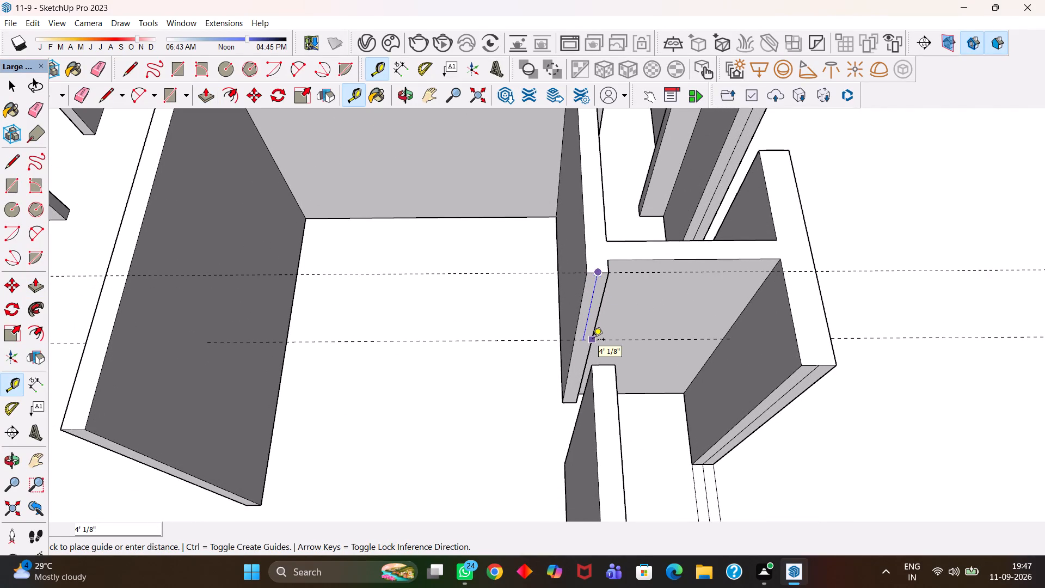
type("3'")
key("Return")
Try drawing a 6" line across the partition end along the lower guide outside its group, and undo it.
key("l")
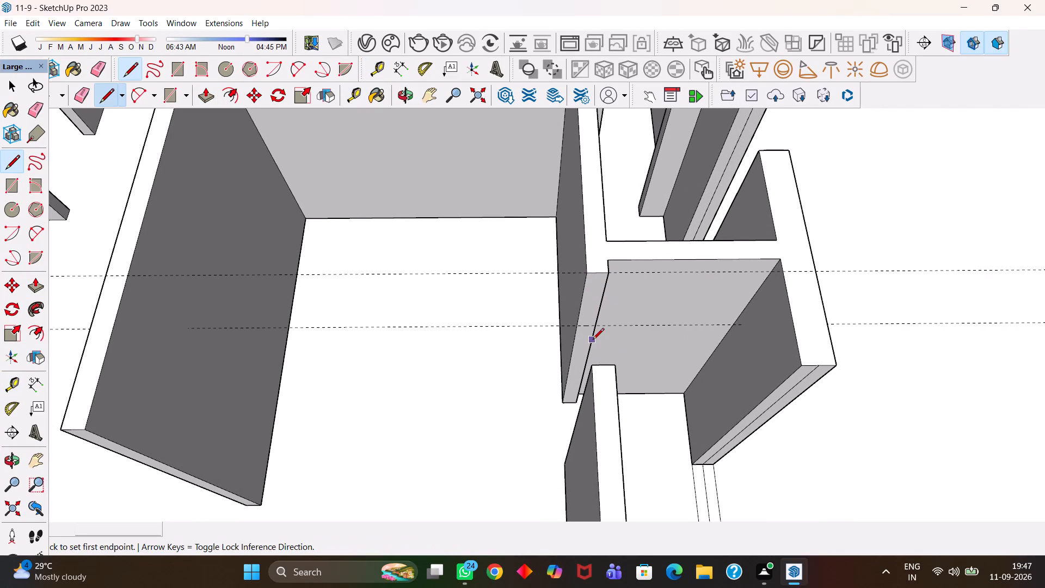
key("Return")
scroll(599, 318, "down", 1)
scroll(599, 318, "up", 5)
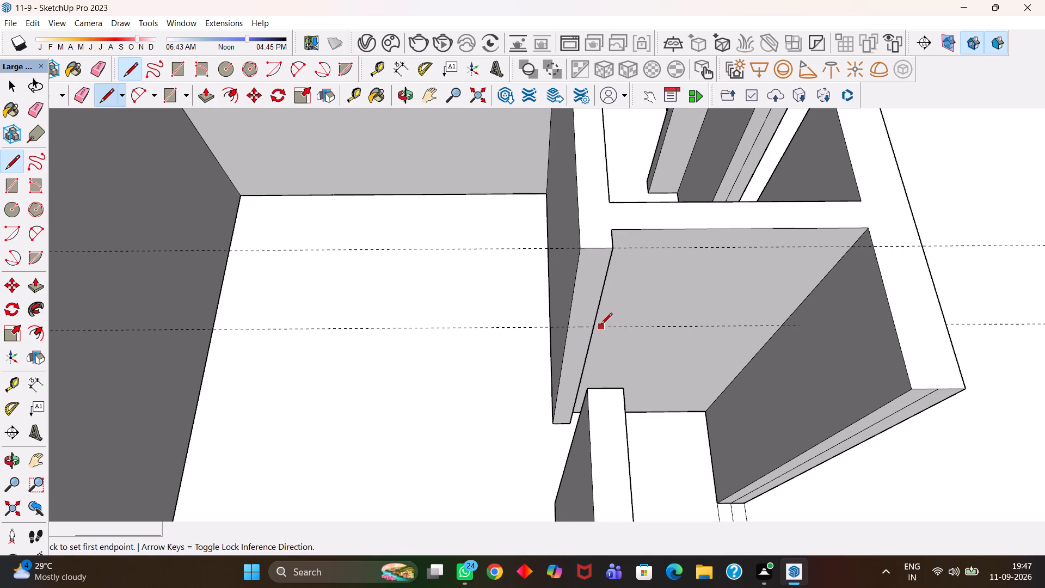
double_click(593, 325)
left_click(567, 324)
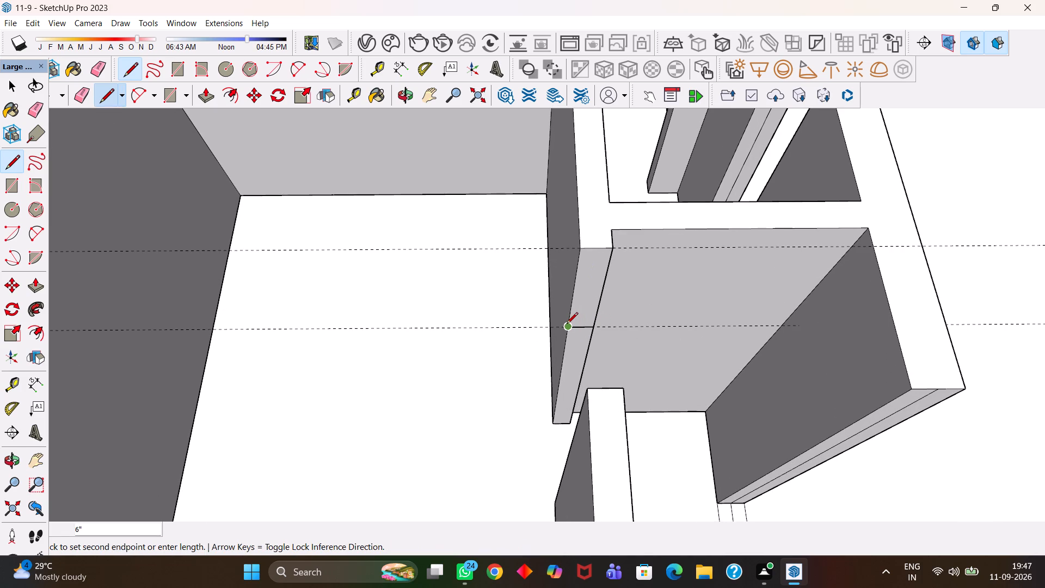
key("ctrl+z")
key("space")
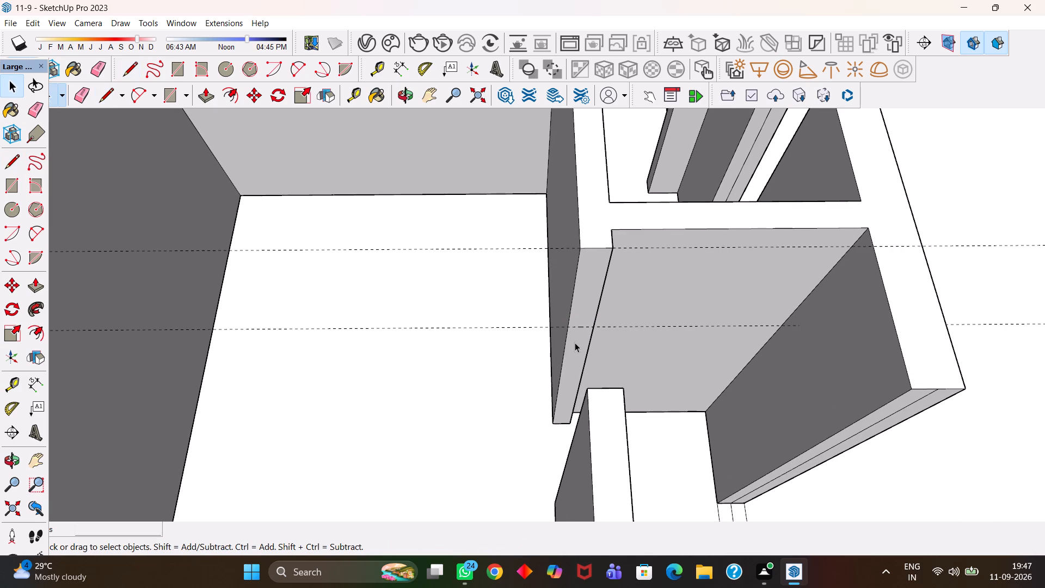
Open the partition's wall group and draw a line across the partition end face along the lower guide.
triple_click(583, 311)
key("l")
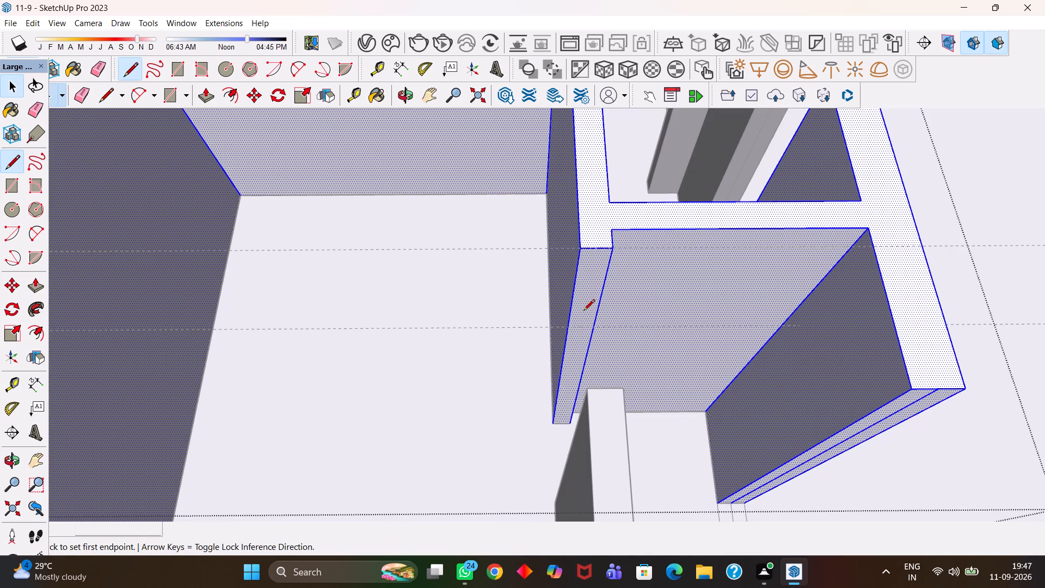
key("Return")
triple_click(570, 327)
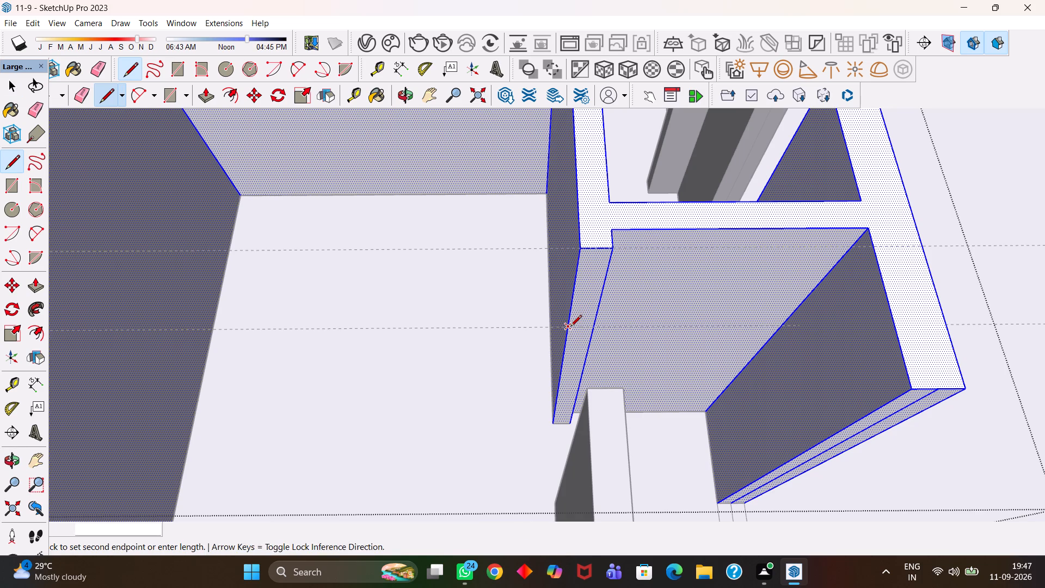
left_click(589, 330)
key("space")
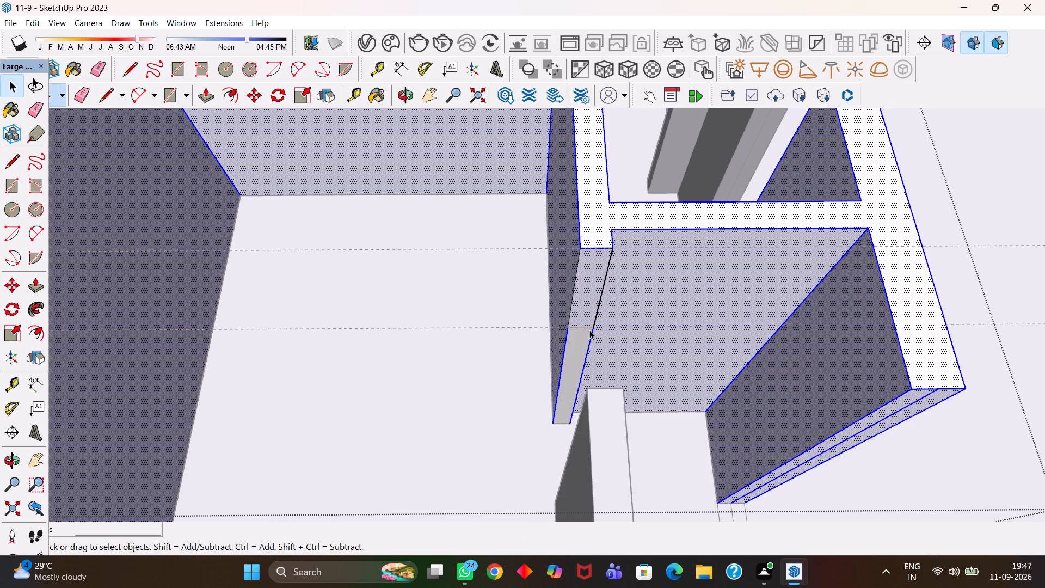
Push/Pull the upper part of the partition end face 2' 3" across the doorway to the opposite partition.
left_click(587, 294)
key("p")
key("Return")
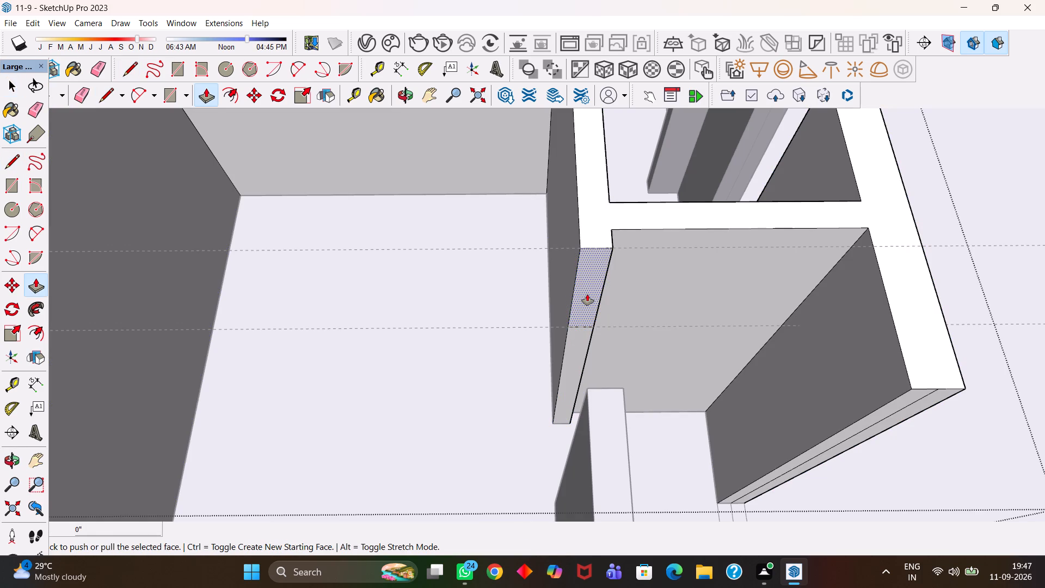
left_click(587, 294)
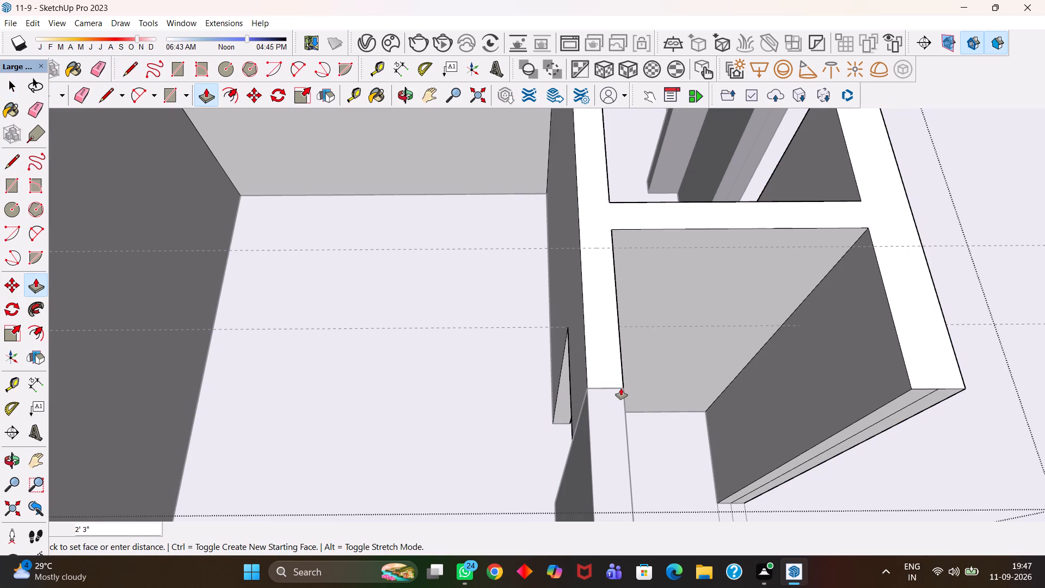
left_click(621, 388)
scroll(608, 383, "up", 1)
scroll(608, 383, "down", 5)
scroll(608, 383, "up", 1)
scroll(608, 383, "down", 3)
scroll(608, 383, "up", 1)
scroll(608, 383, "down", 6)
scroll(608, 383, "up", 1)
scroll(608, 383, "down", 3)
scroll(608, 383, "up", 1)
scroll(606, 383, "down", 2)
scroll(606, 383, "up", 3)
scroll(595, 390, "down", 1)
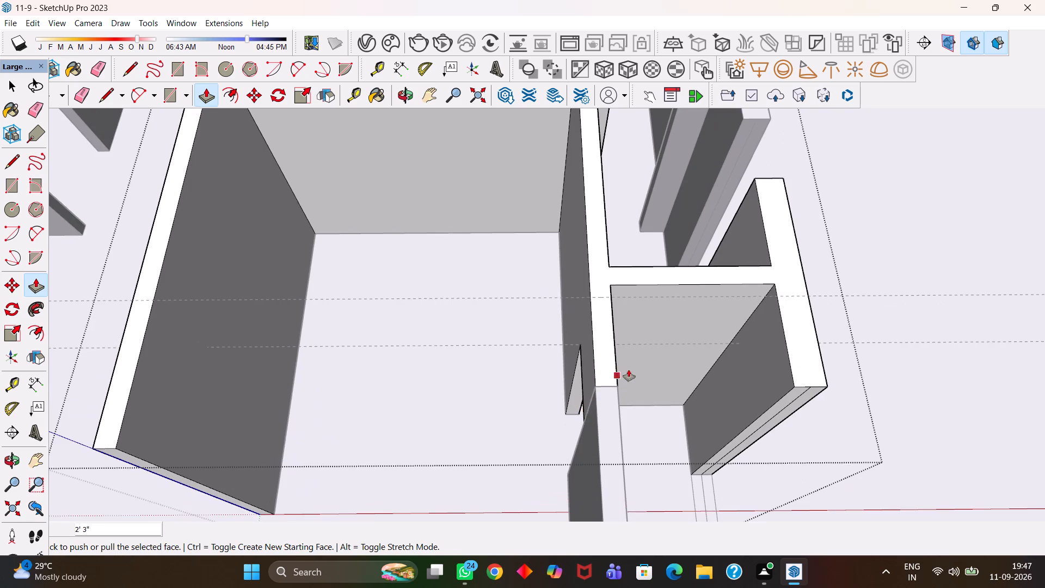
Reopen the wall group and place a guide along the top edge of the long hall-side partition's end, facing the front wall's doorway.
scroll(659, 346, "down", 8)
scroll(640, 365, "up", 3)
middle_click_drag(560, 421, 607, 380)
middle_click(618, 373)
key("space")
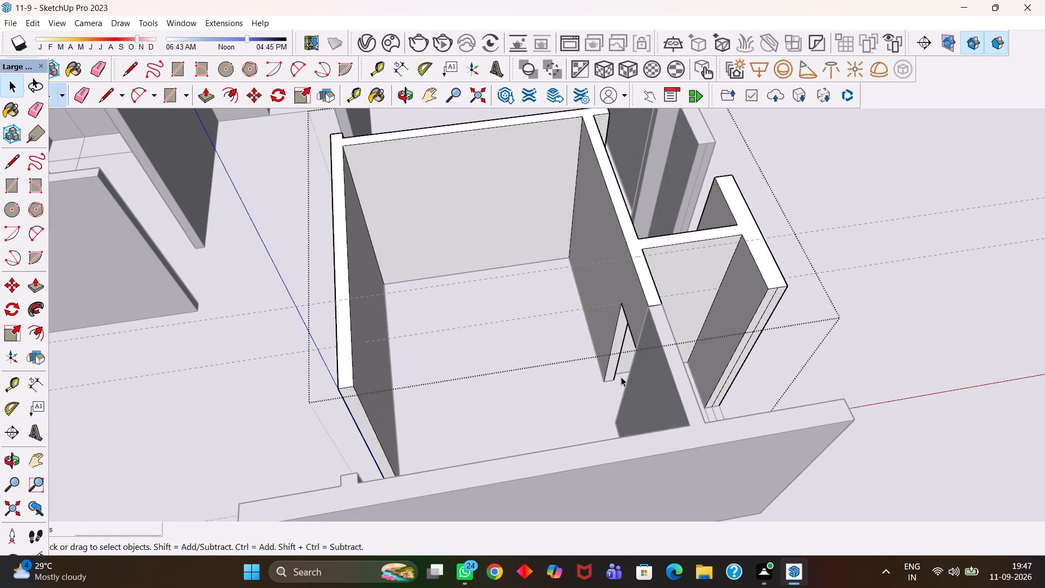
left_click(612, 418)
scroll(588, 390, "down", 4)
left_click(576, 387)
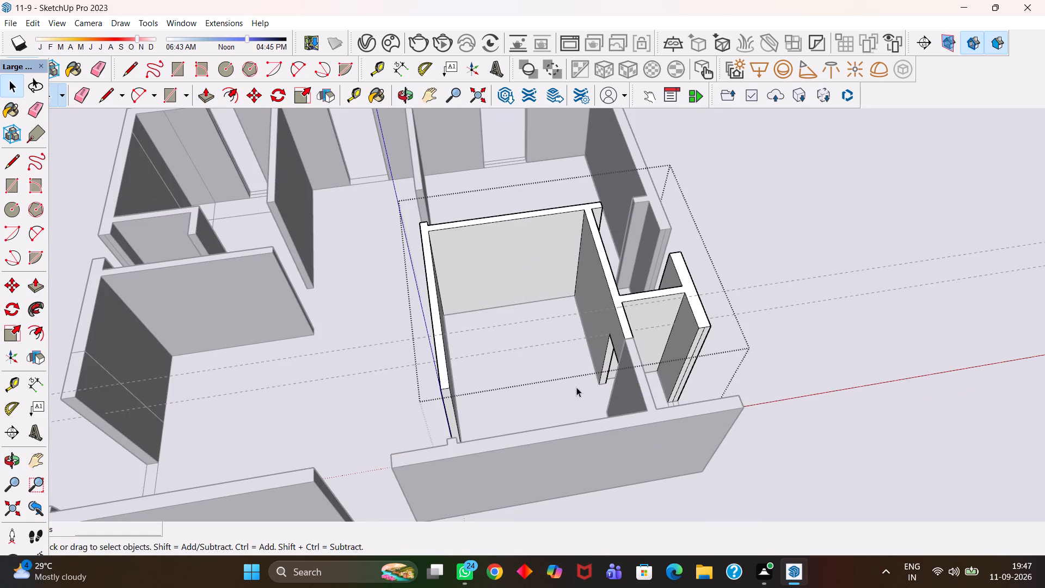
triple_click(783, 423)
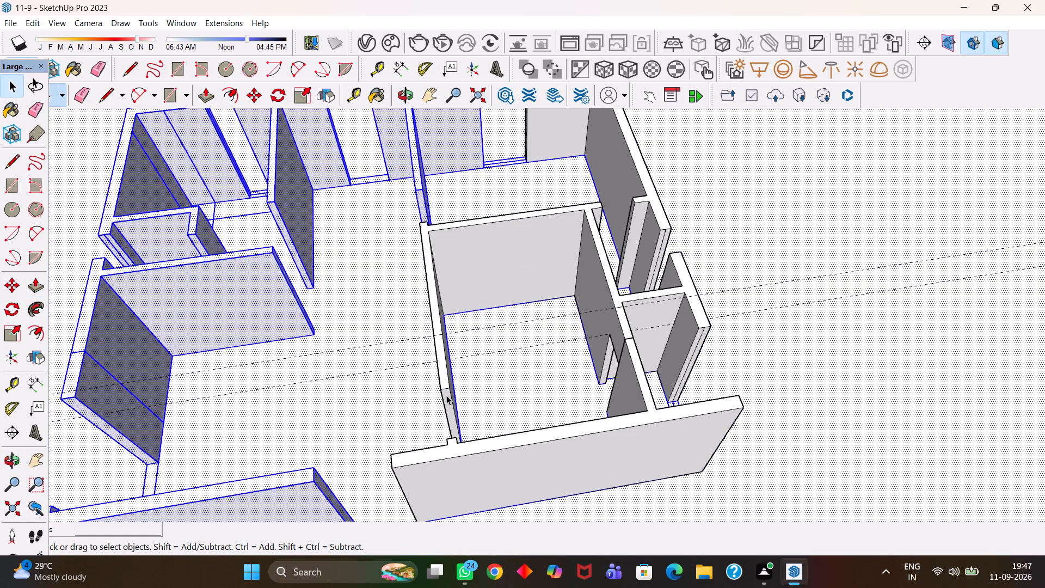
left_click(446, 395)
scroll(446, 395, "down", 2)
triple_click(446, 395)
scroll(446, 395, "up", 5)
scroll(446, 395, "down", 2)
scroll(446, 395, "up", 1)
scroll(446, 395, "down", 2)
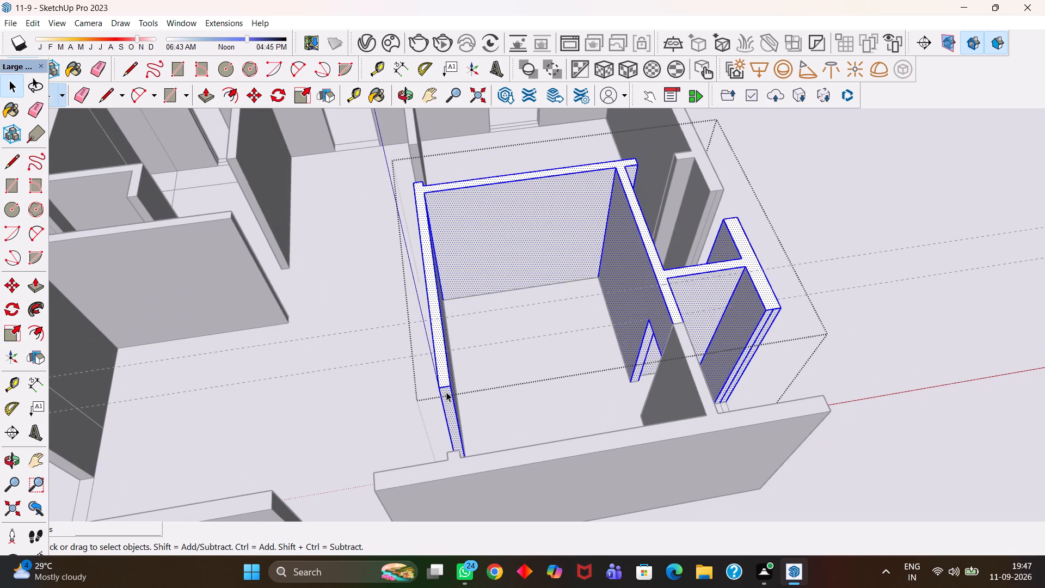
key("t")
key("Return")
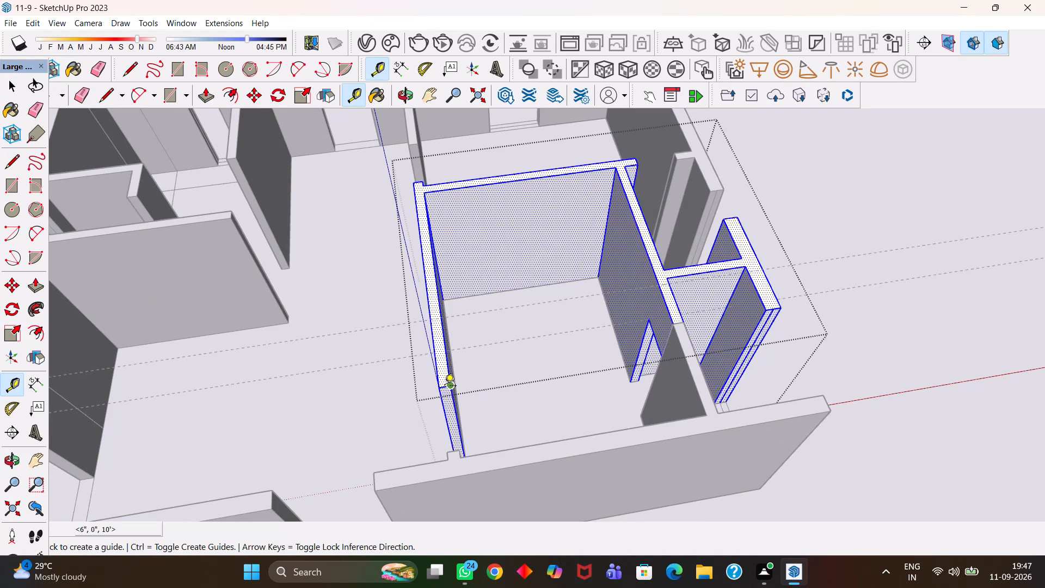
scroll(445, 387, "up", 1)
scroll(445, 387, "down", 2)
scroll(445, 385, "up", 4)
scroll(442, 388, "down", 1)
scroll(442, 388, "up", 1)
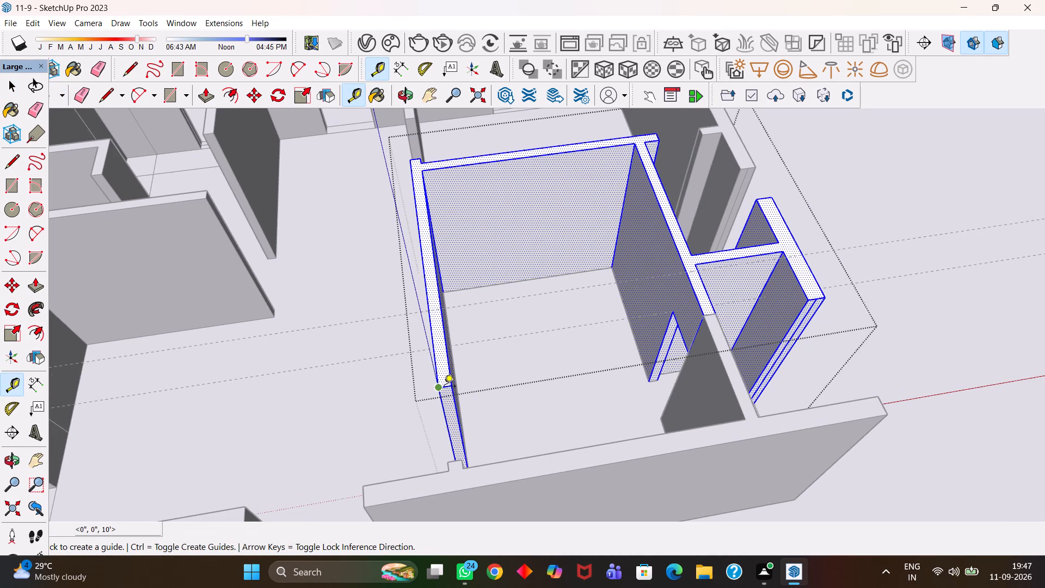
double_click(444, 387)
double_click(445, 386)
scroll(445, 386, "up", 3)
scroll(445, 386, "down", 1)
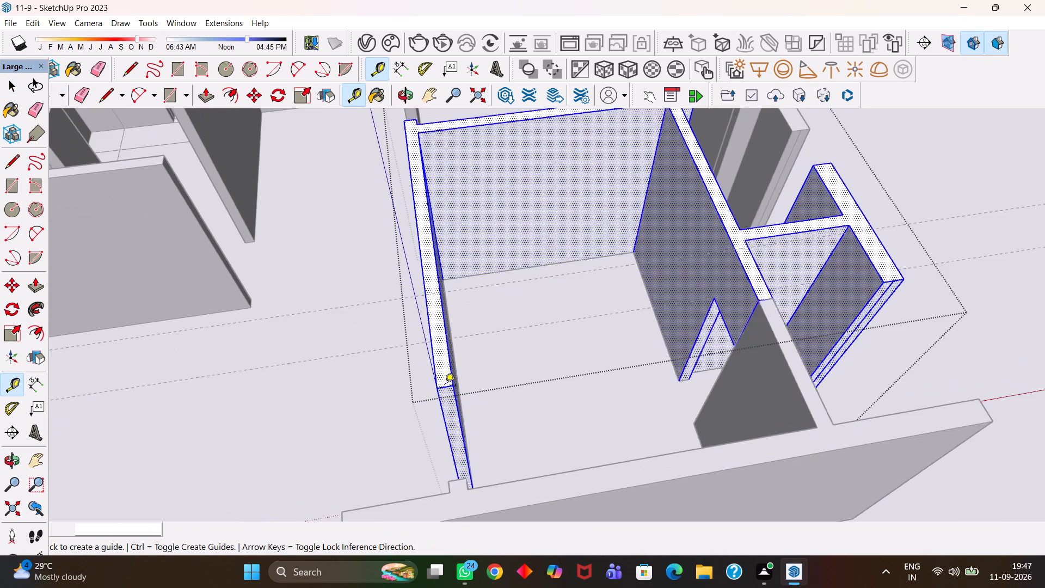
scroll(445, 386, "up", 2)
scroll(445, 386, "down", 2)
scroll(445, 386, "up", 6)
scroll(445, 386, "down", 1)
scroll(445, 390, "up", 6)
double_click(446, 388)
Try placing guides offset 3' and 3" from the top edge of the partition's end.
left_click(446, 387)
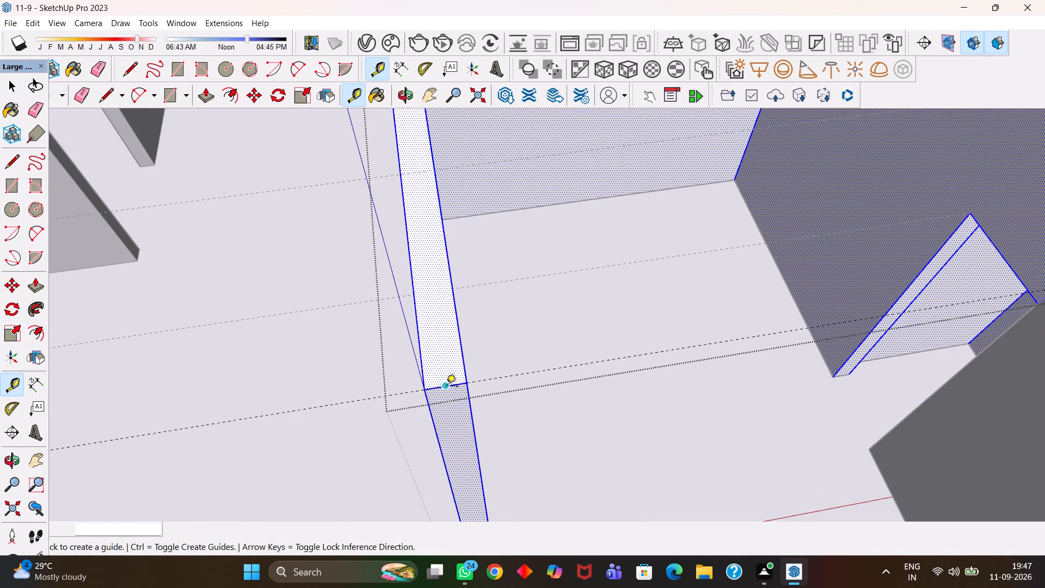
type("3'")
key("Return")
key("h")
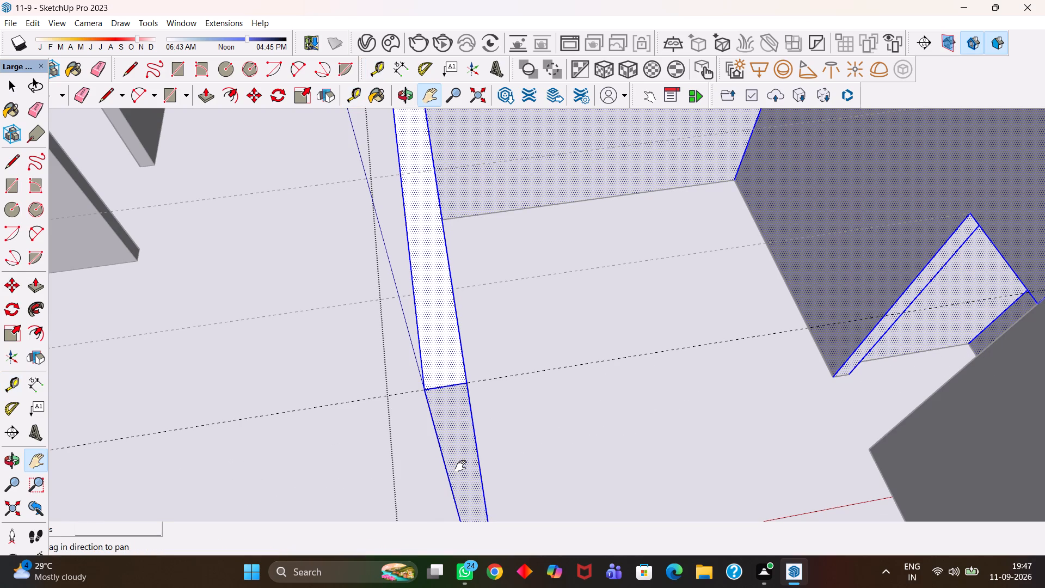
left_click_drag(382, 463, 402, 463)
left_click(476, 460)
left_click_drag(480, 453, 463, 289)
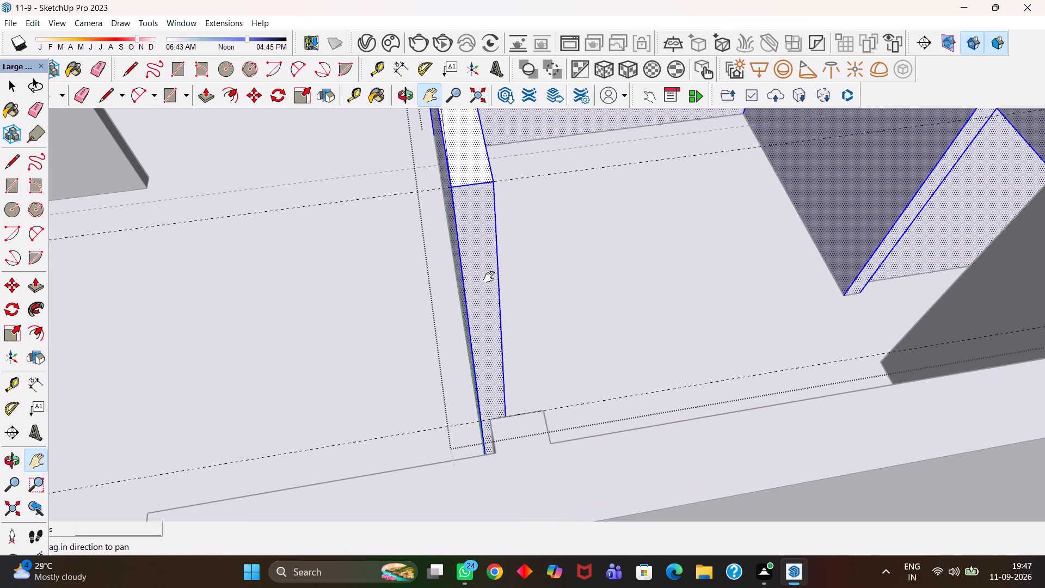
middle_click_drag(501, 280, 489, 296)
middle_click(489, 296)
left_click_drag(445, 290, 493, 329)
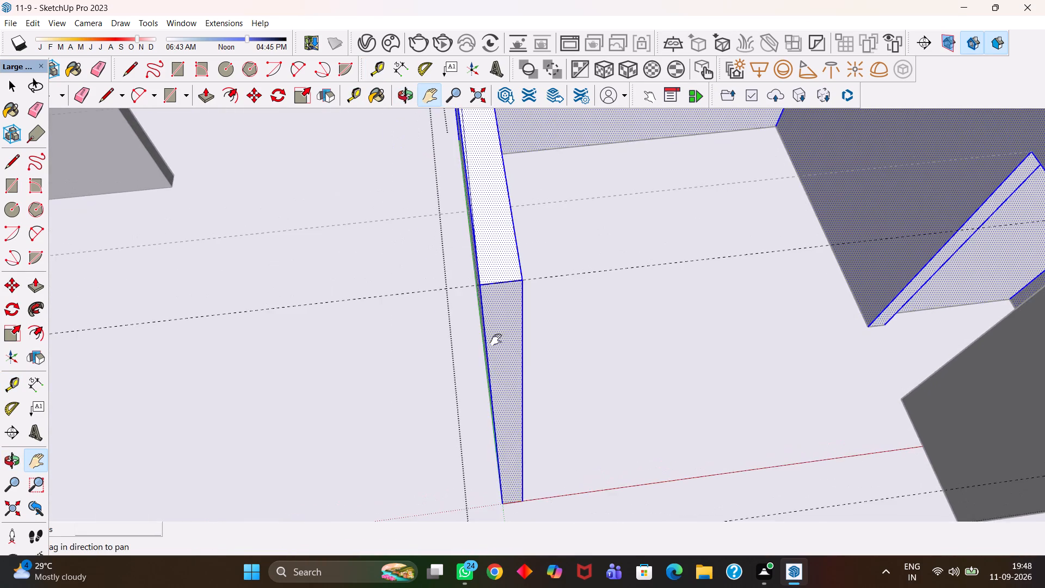
middle_click_drag(520, 375, 513, 364)
scroll(513, 364, "up", 2)
left_click_drag(512, 352, 517, 365)
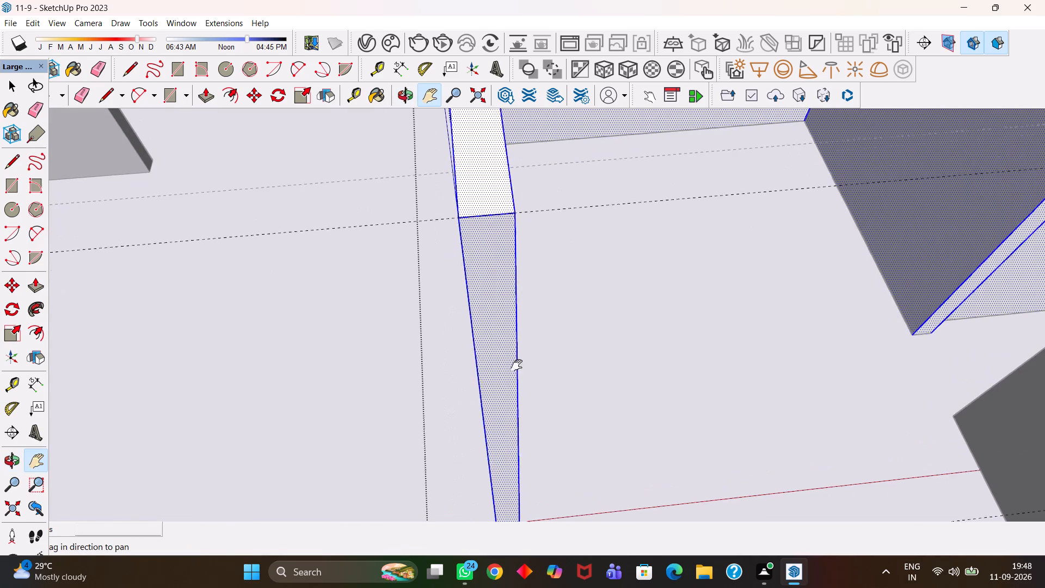
left_click_drag(517, 365, 527, 408)
middle_click_drag(507, 400, 499, 394)
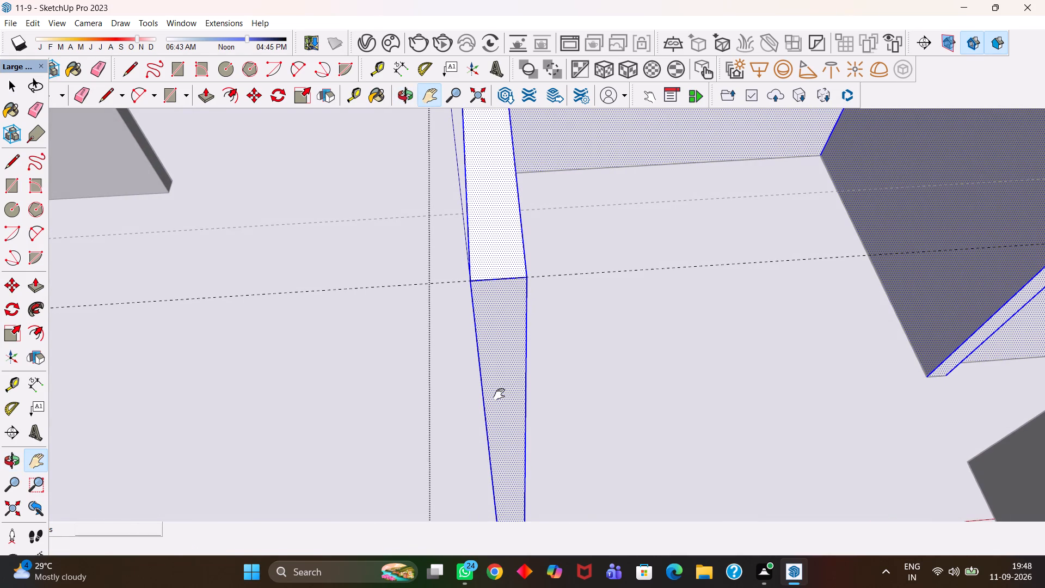
key("t")
key("Return")
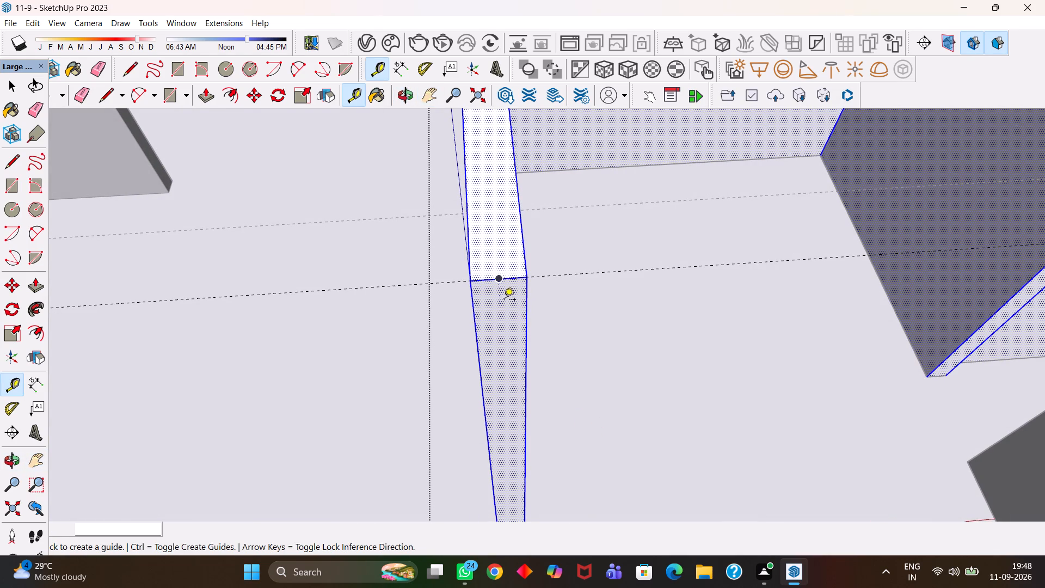
left_click(507, 280)
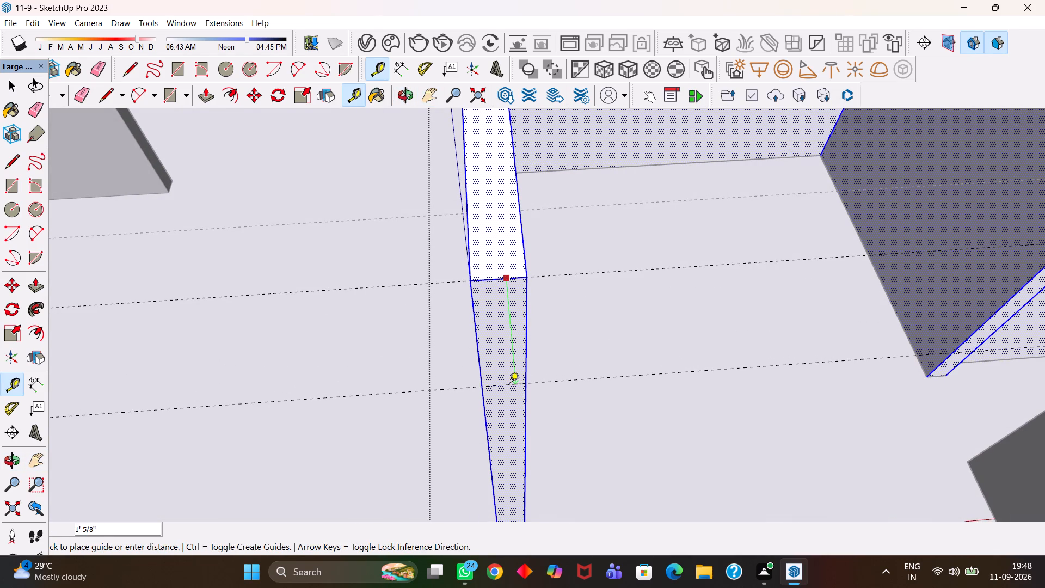
type("3'")
key("Return")
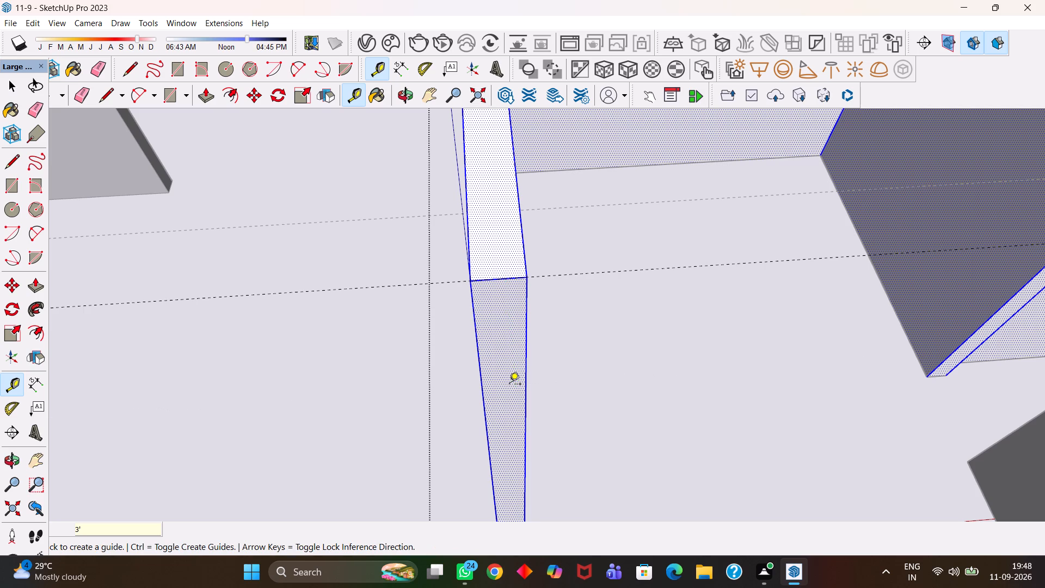
left_click(501, 279)
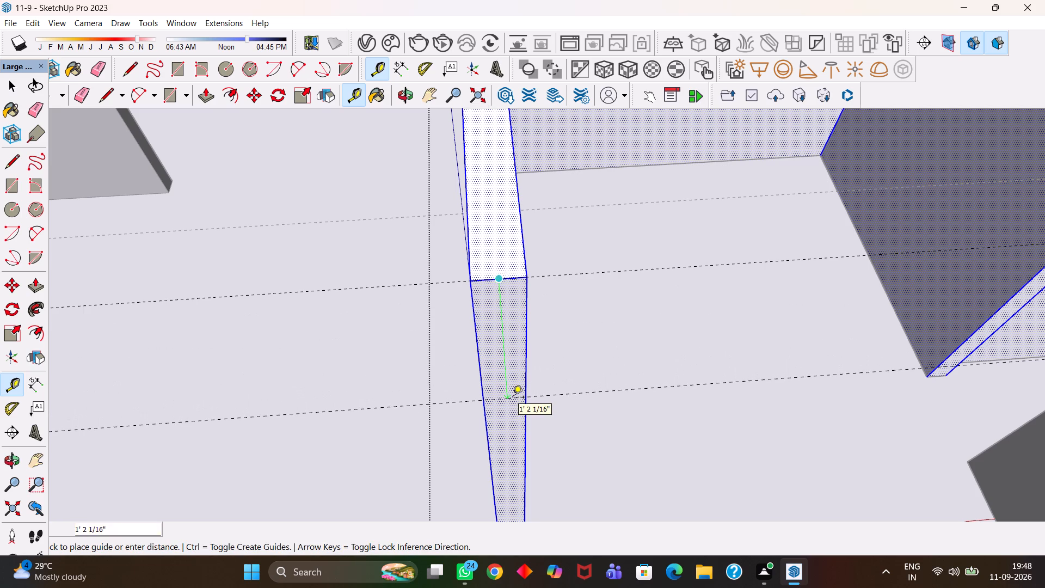
type("3\"")
key("Return")
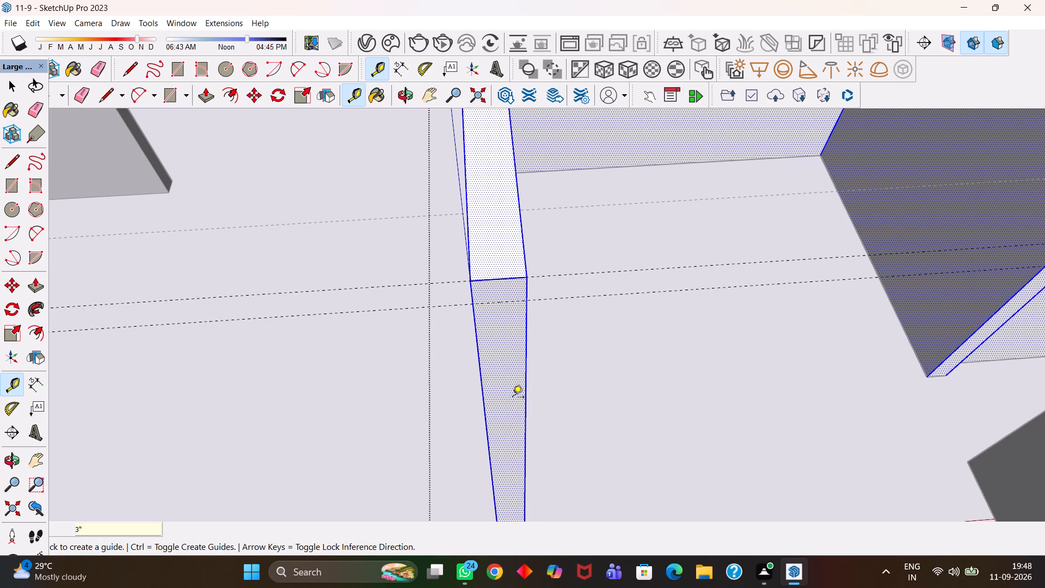
Place a guide on the partition's end face 3' below its top edge.
scroll(517, 378, "down", 3)
scroll(517, 378, "up", 5)
middle_click_drag(640, 369, 745, 268)
middle_click_drag(786, 345, 749, 455)
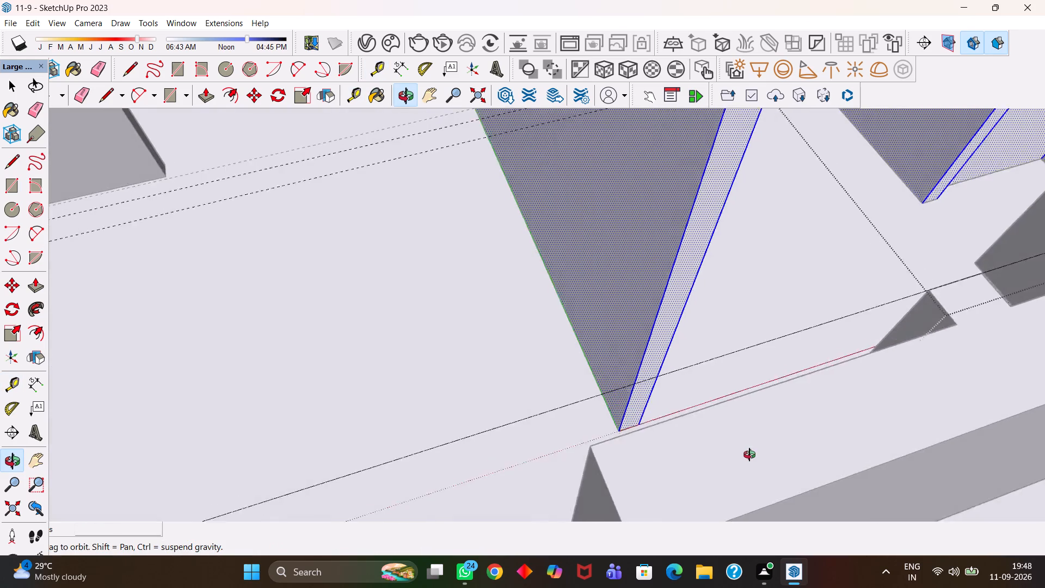
middle_click_drag(749, 455, 731, 481)
middle_click_drag(698, 476, 676, 492)
scroll(725, 431, "down", 6)
scroll(722, 425, "up", 1)
scroll(722, 425, "down", 4)
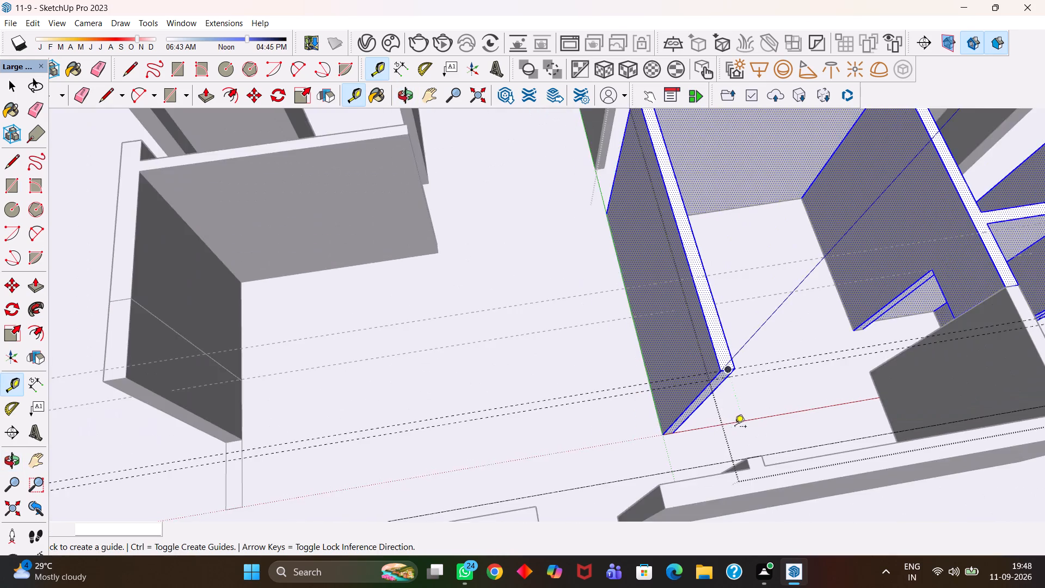
middle_click_drag(720, 416, 674, 372)
middle_click(675, 372)
scroll(680, 373, "up", 6)
scroll(733, 332, "down", 1)
scroll(733, 327, "up", 6)
double_click(723, 327)
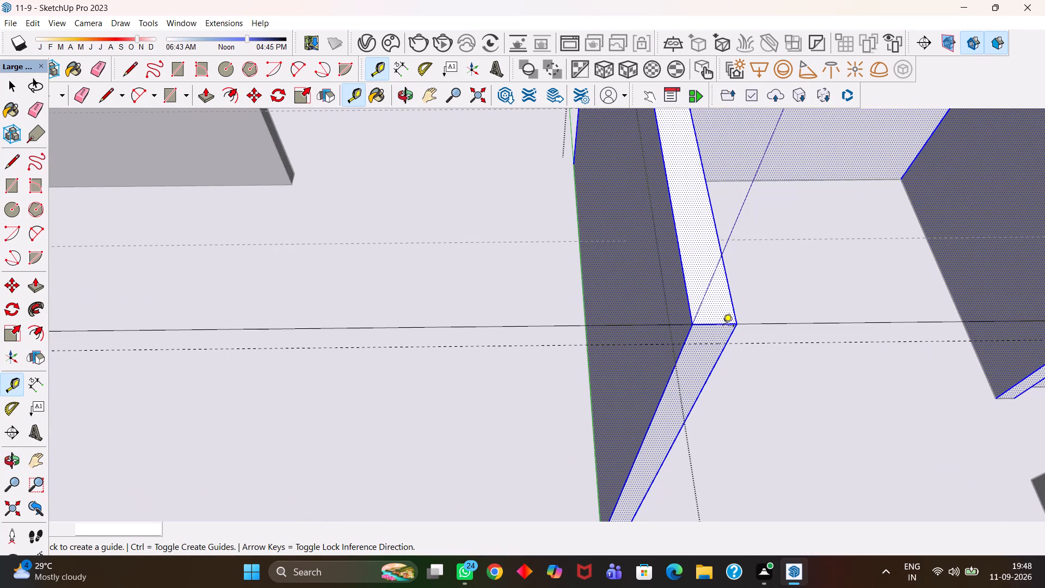
left_click(711, 323)
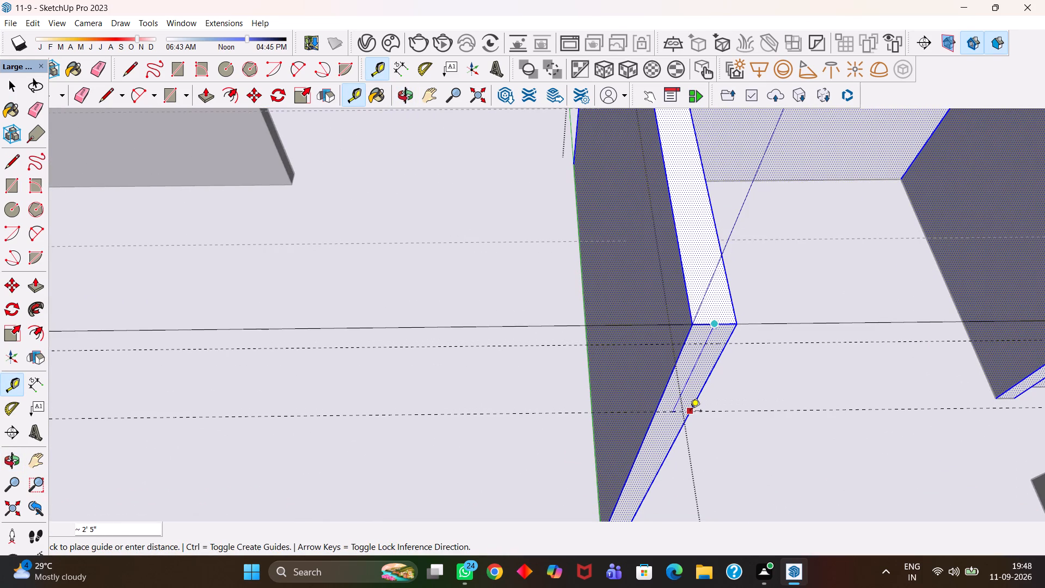
key("3")
key("apostrophe")
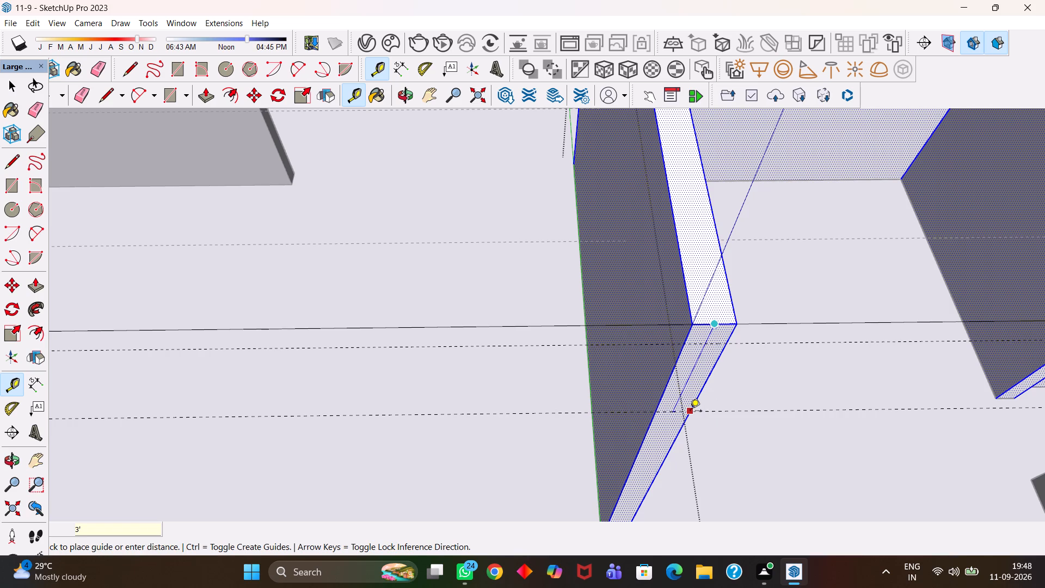
key("Return")
Draw a 6" line across the partition's end face along the guide 3' below the top.
key("l")
key("Return")
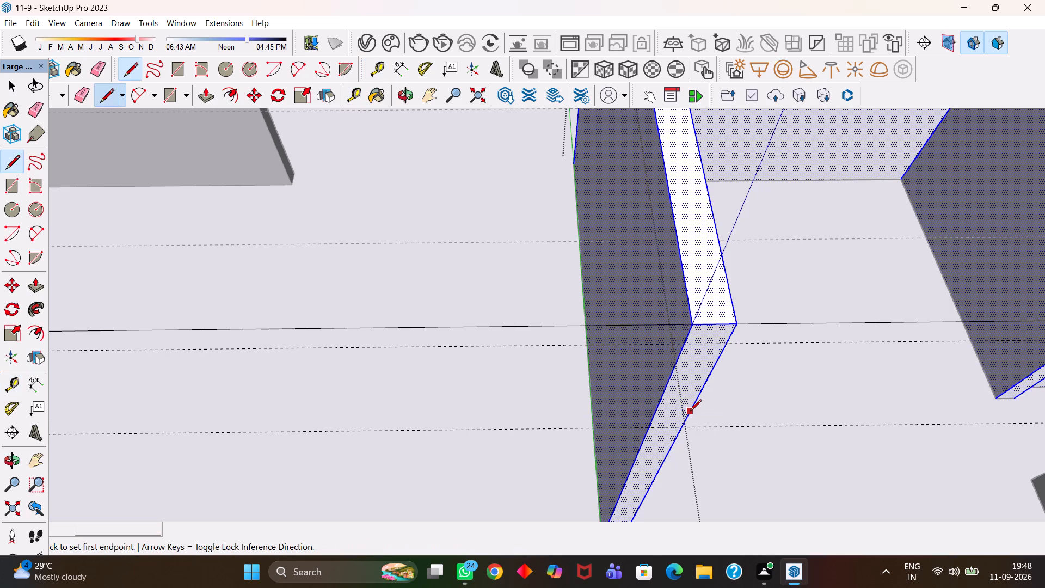
left_click(679, 428)
double_click(655, 427)
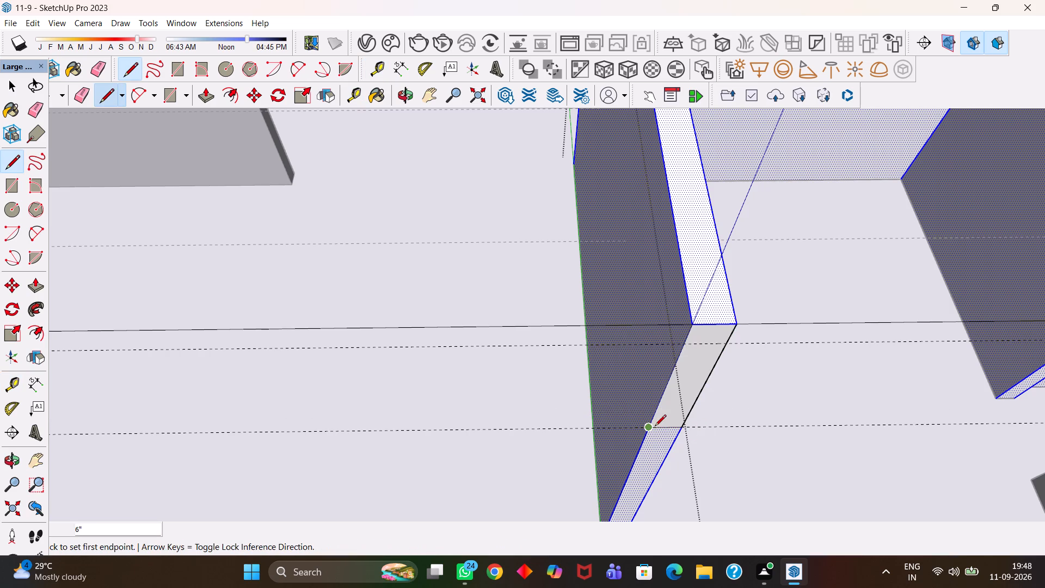
Push/Pull the upper part of the partition's end face across the doorway to the front wall, and close the wall group.
key("space")
left_click(677, 397)
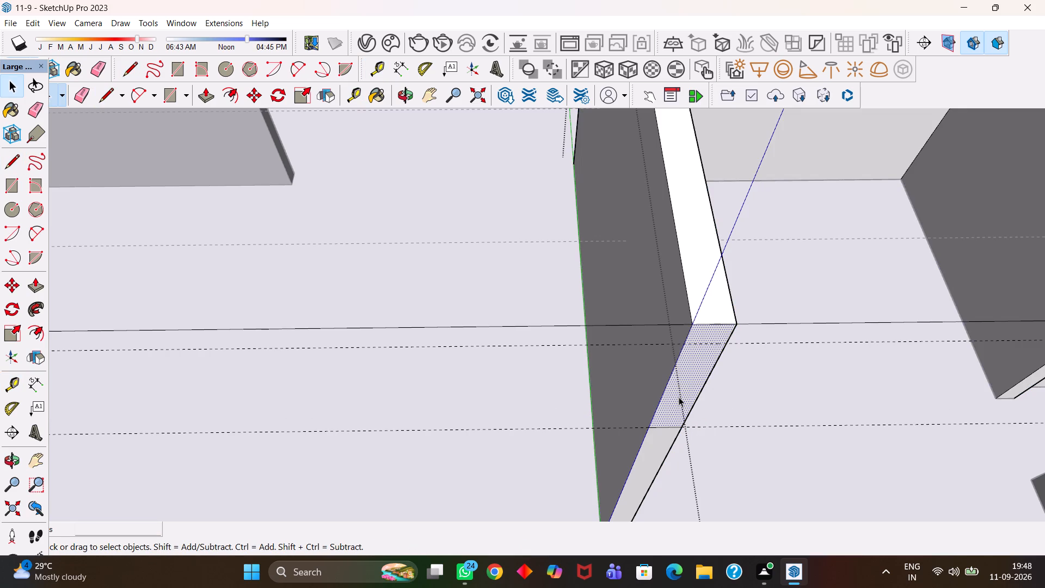
key("p")
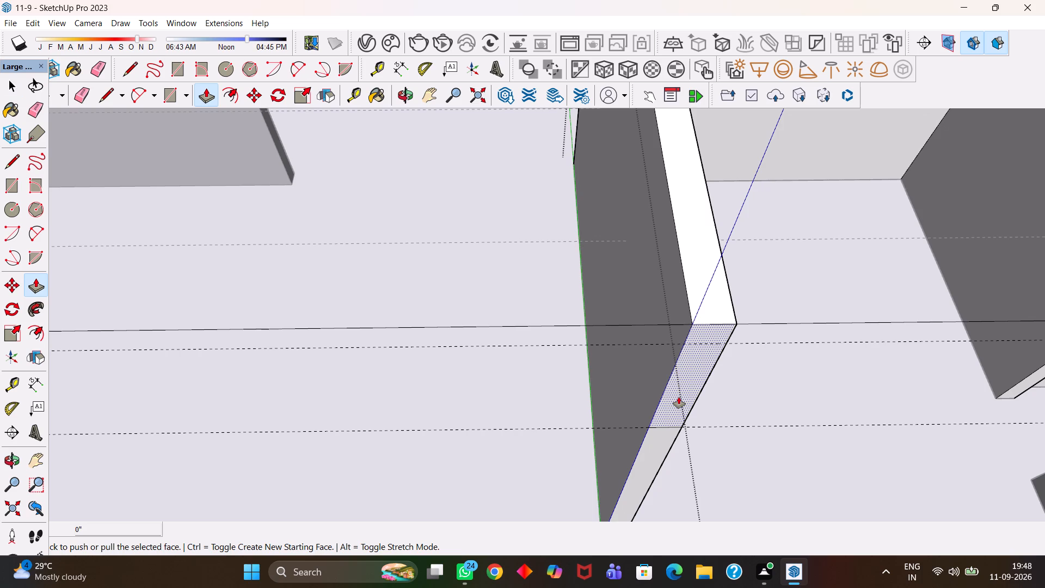
key("Return")
left_click_drag(679, 397, 679, 413)
scroll(667, 427, "down", 4)
scroll(667, 427, "up", 1)
scroll(667, 427, "down", 1)
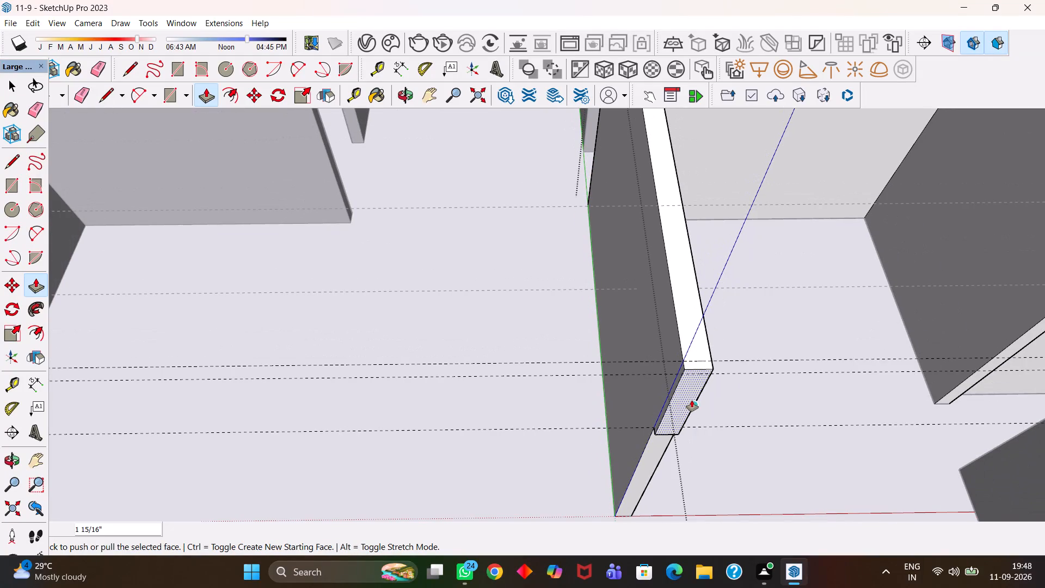
left_click(692, 400)
scroll(652, 426, "down", 10)
middle_click_drag(643, 430, 658, 431)
middle_click_drag(682, 435, 705, 441)
scroll(697, 439, "up", 1)
scroll(698, 448, "down", 1)
scroll(698, 448, "up", 2)
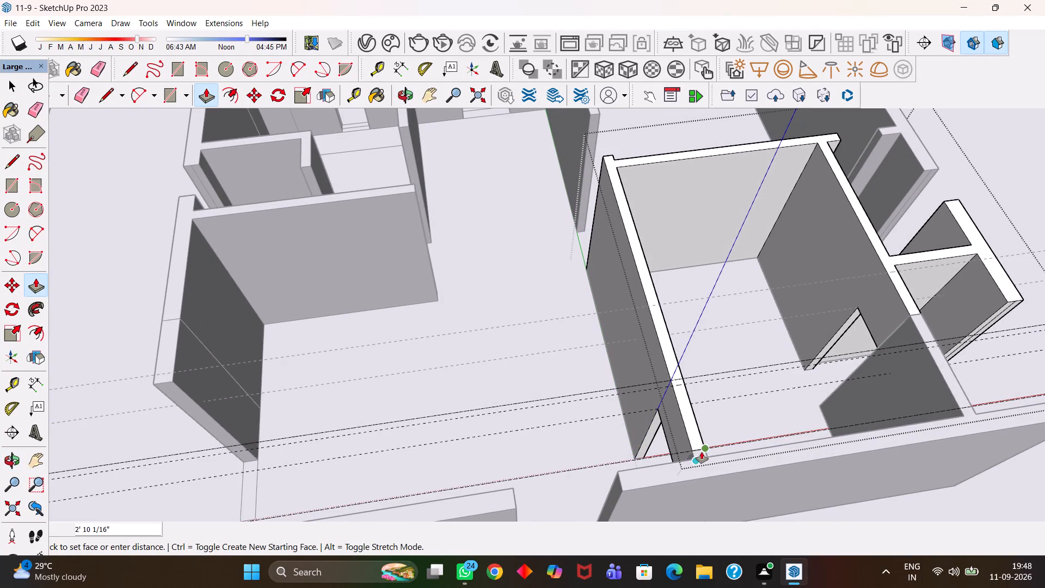
left_click(703, 450)
scroll(699, 448, "down", 2)
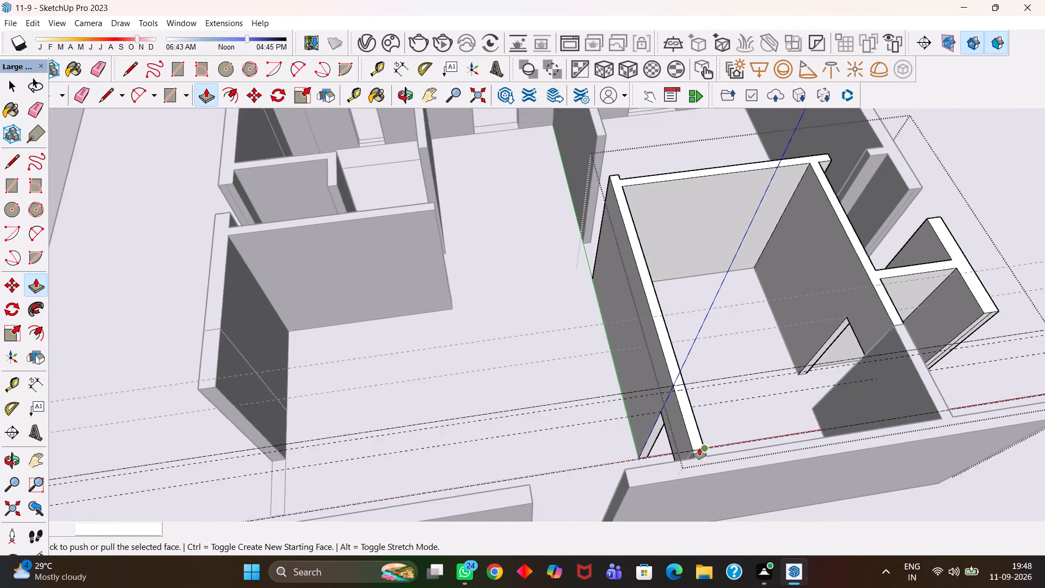
scroll(699, 448, "down", 3)
scroll(699, 448, "up", 3)
scroll(699, 448, "down", 7)
scroll(702, 463, "up", 1)
key("space")
scroll(702, 463, "down", 1)
left_click(898, 219)
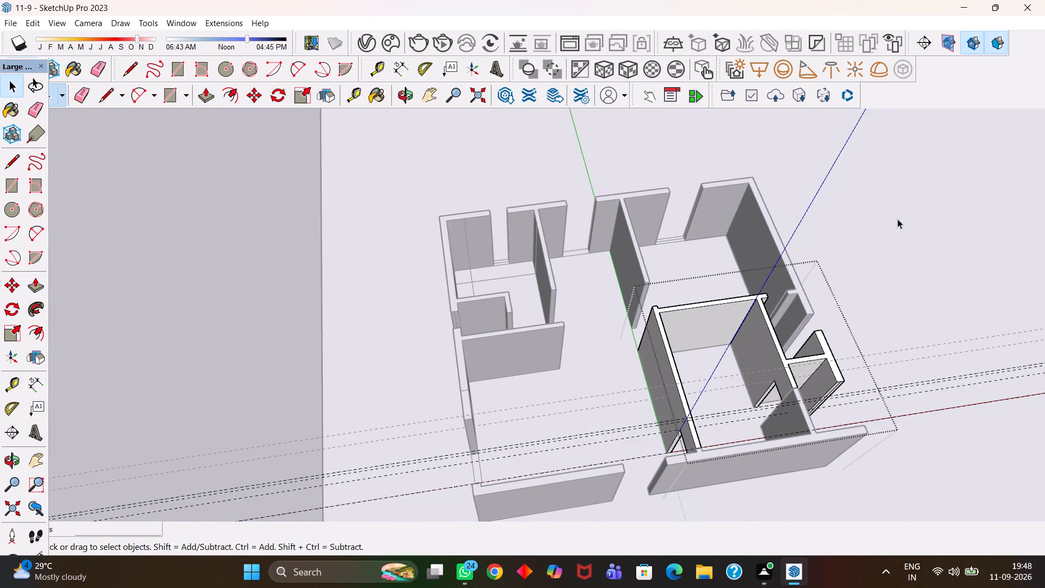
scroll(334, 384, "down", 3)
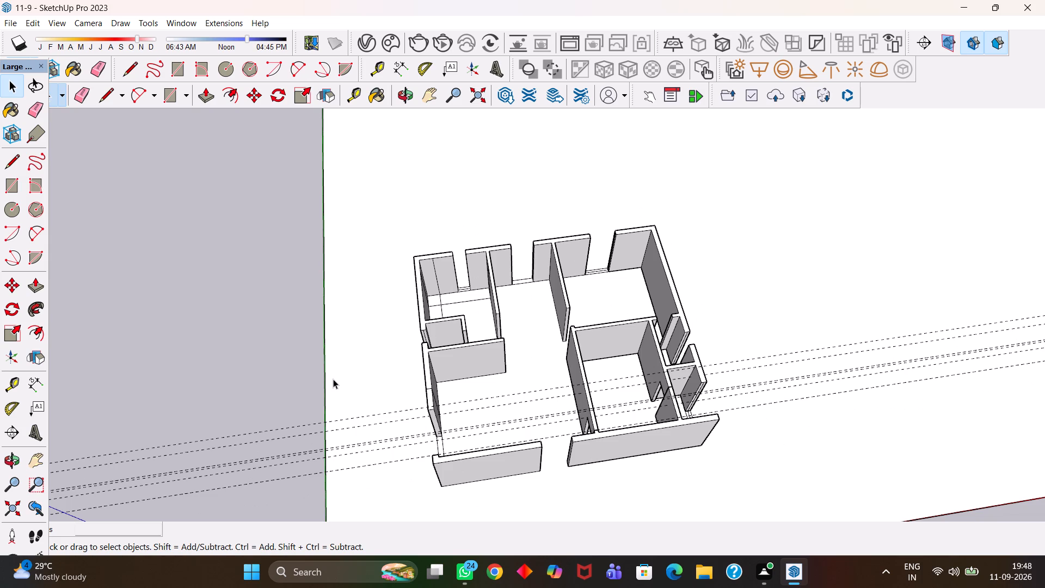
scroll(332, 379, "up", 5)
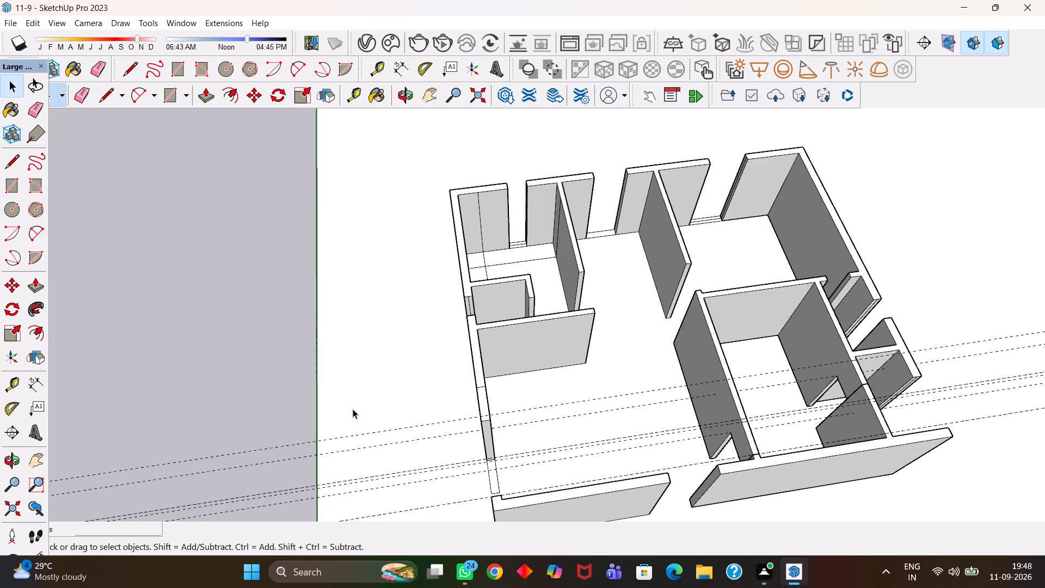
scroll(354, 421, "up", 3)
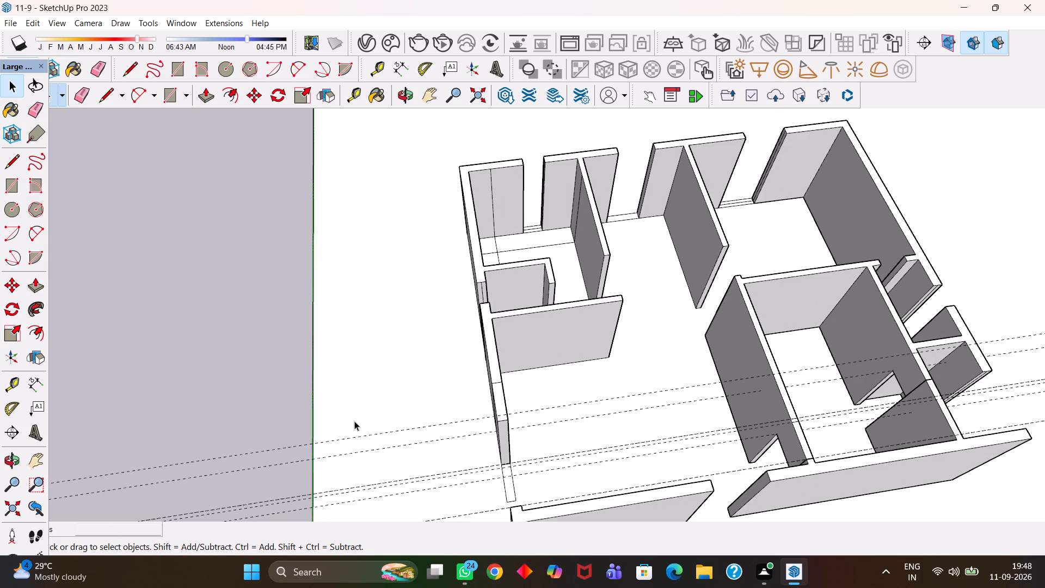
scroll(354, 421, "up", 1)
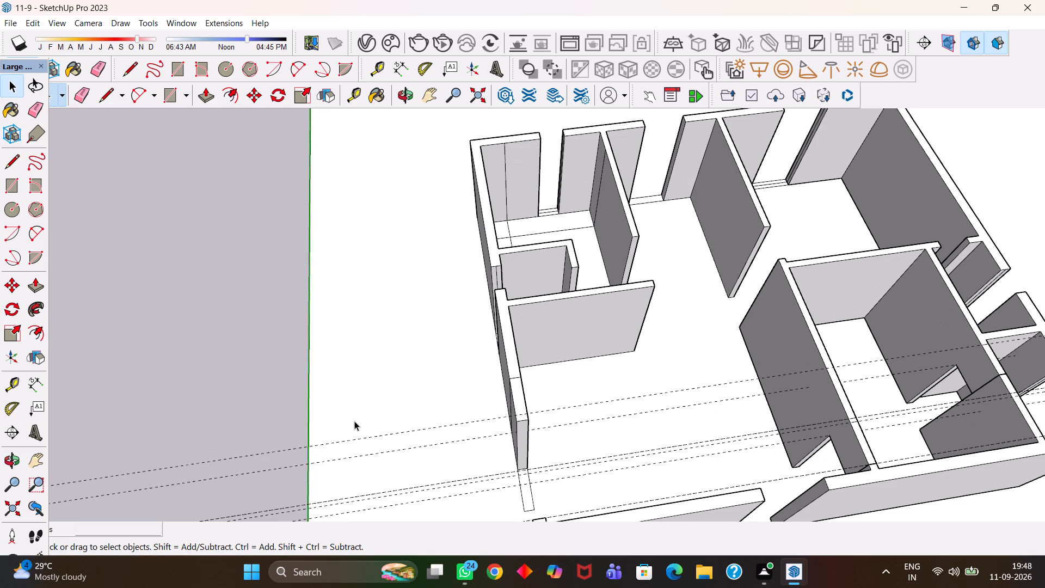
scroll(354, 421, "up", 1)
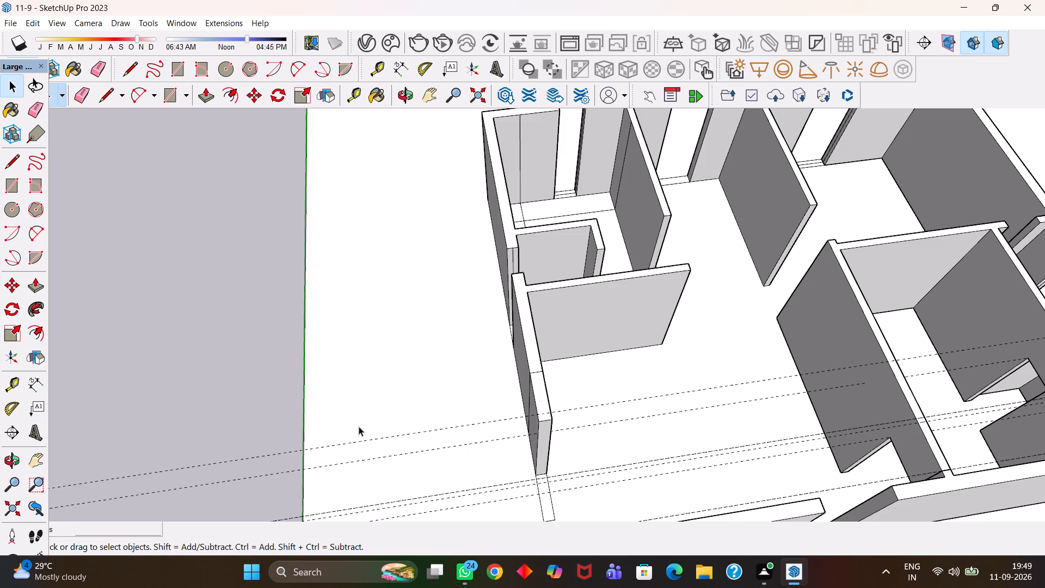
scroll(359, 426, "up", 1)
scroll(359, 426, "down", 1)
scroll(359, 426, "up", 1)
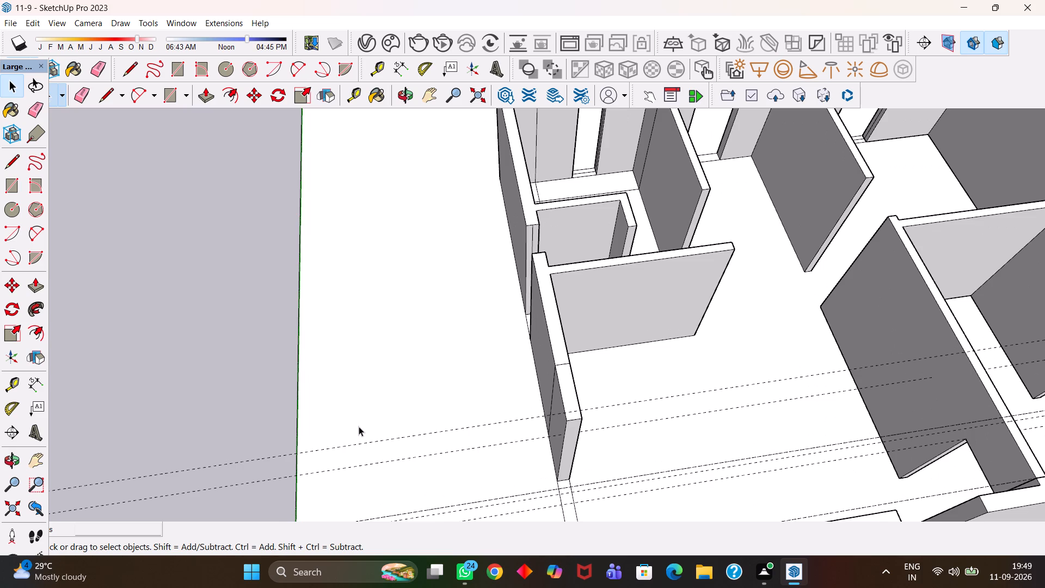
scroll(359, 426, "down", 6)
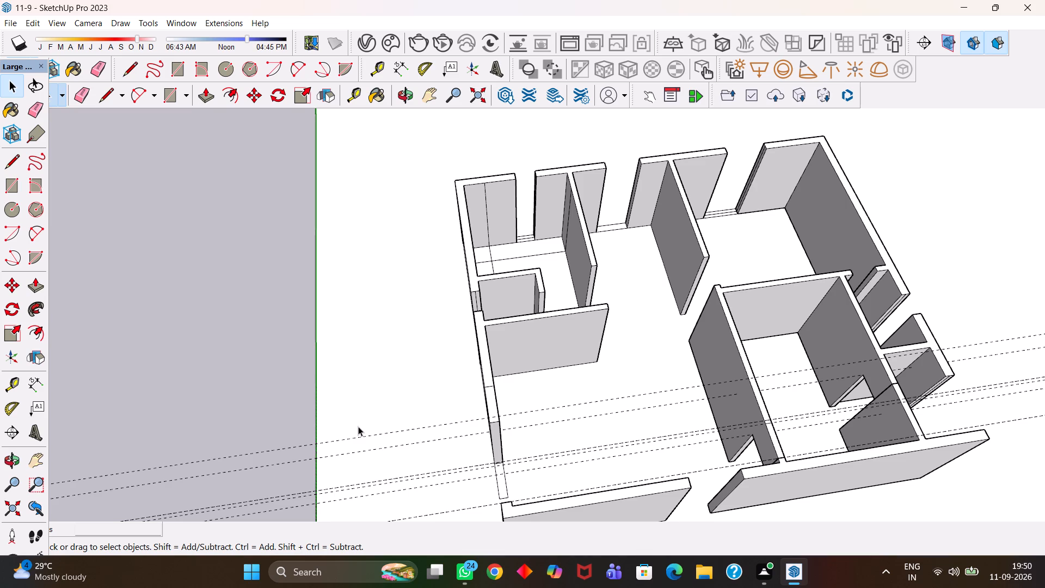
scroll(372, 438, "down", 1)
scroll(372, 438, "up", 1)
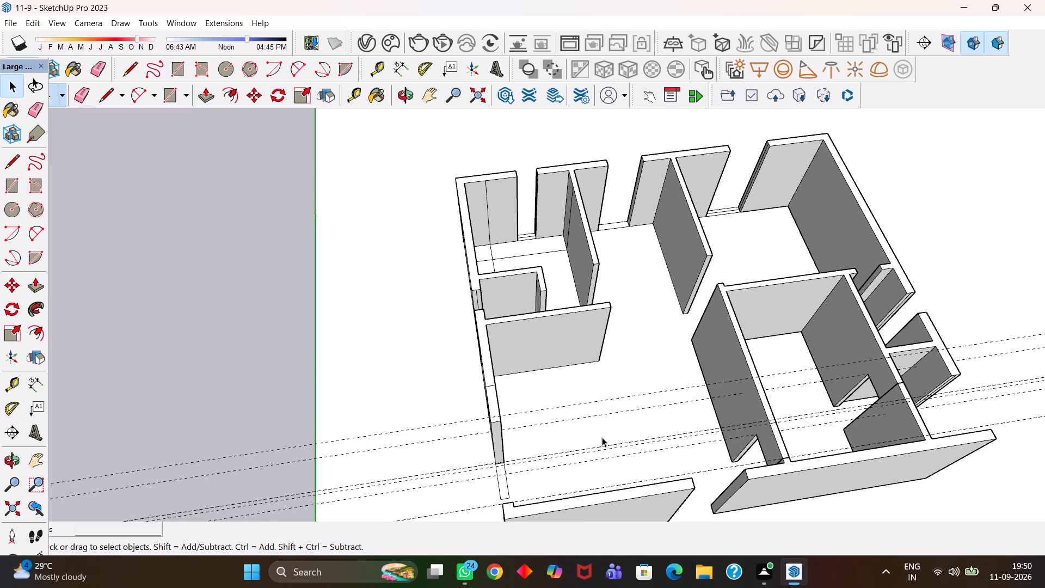
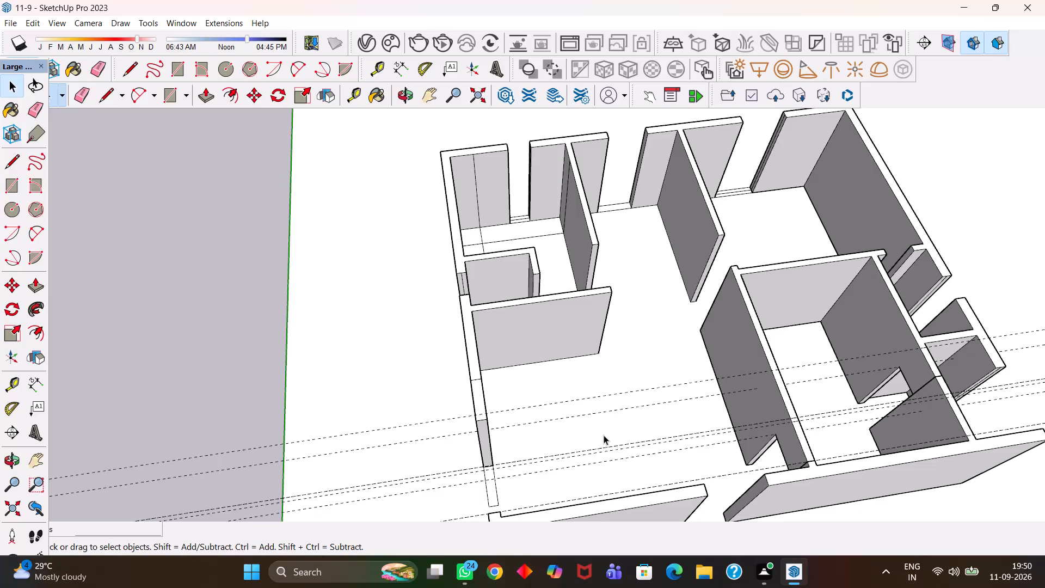
Examine the house walls and door openings from several angles, ending near the outer wall beside the enclosed room.
scroll(604, 435, "down", 3)
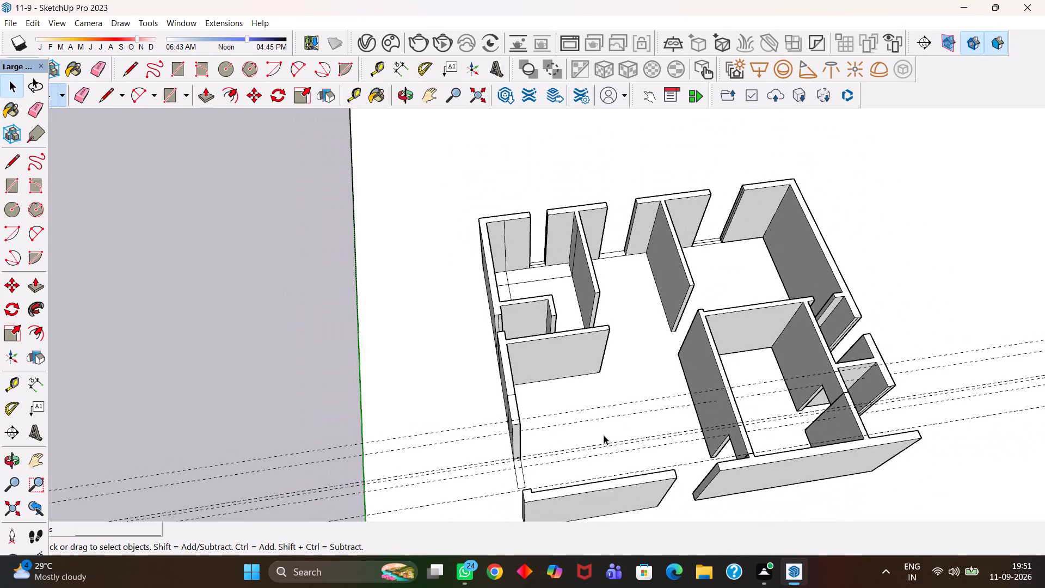
key("h")
left_click(641, 505)
left_click_drag(640, 505, 516, 442)
scroll(571, 422, "up", 2)
scroll(571, 422, "down", 1)
scroll(569, 422, "up", 1)
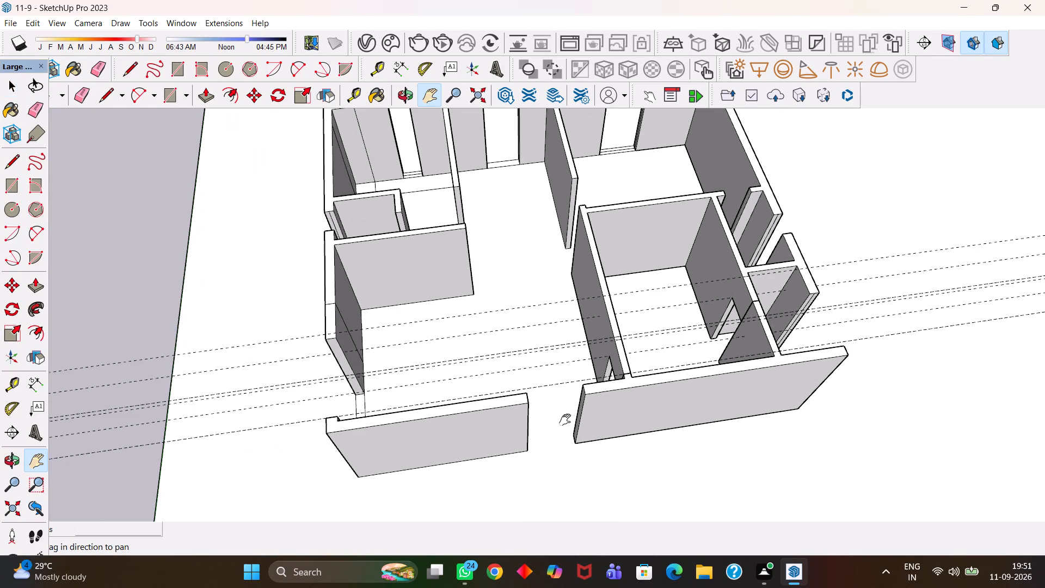
scroll(476, 408, "down", 1)
scroll(476, 407, "up", 6)
middle_click_drag(508, 416, 696, 371)
left_click_drag(657, 297, 580, 452)
middle_click_drag(514, 470, 549, 476)
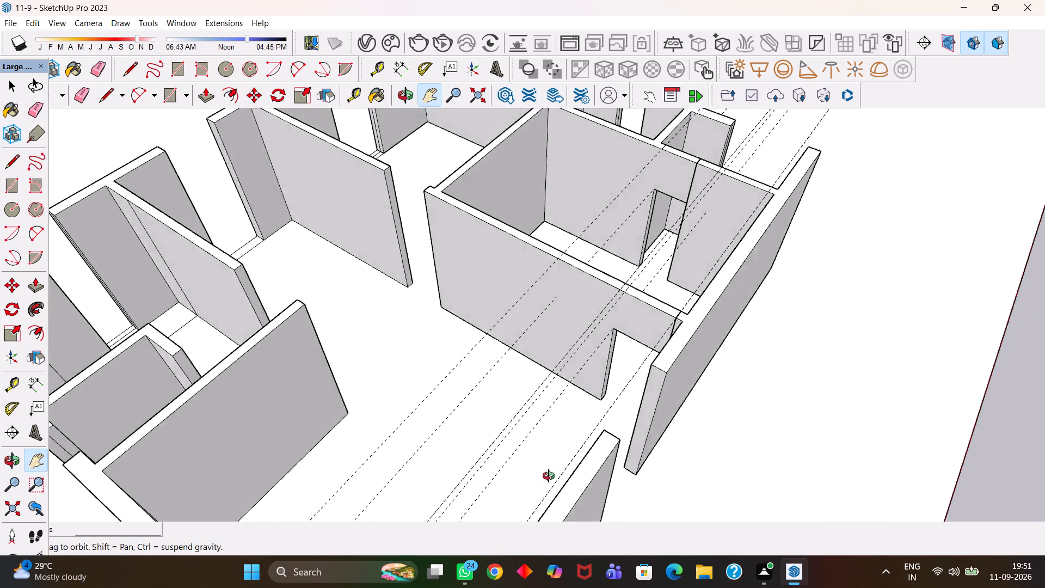
middle_click_drag(549, 476, 633, 462)
left_click_drag(721, 374, 575, 473)
middle_click_drag(520, 474, 588, 470)
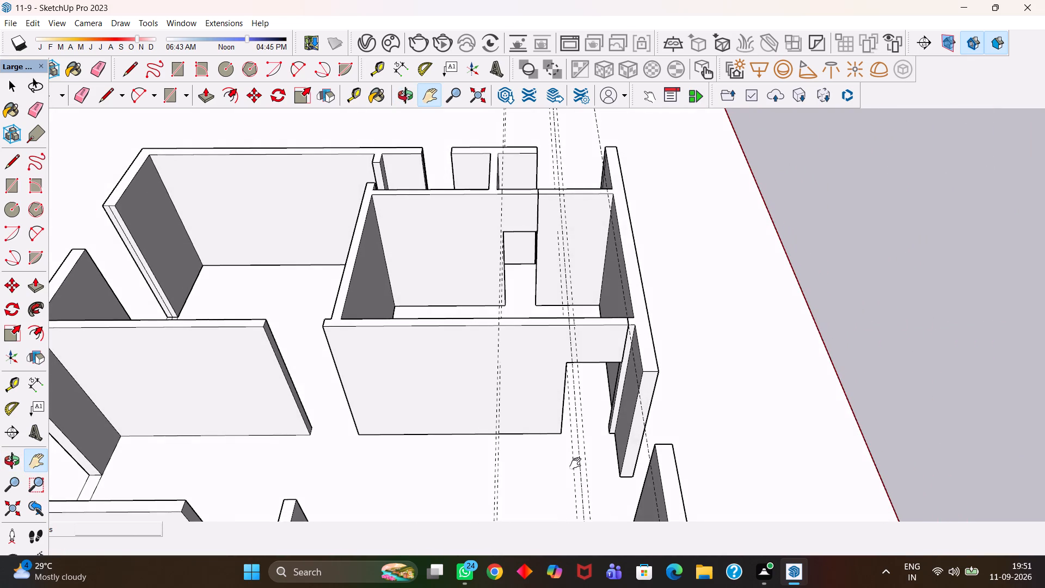
left_click_drag(657, 411, 579, 460)
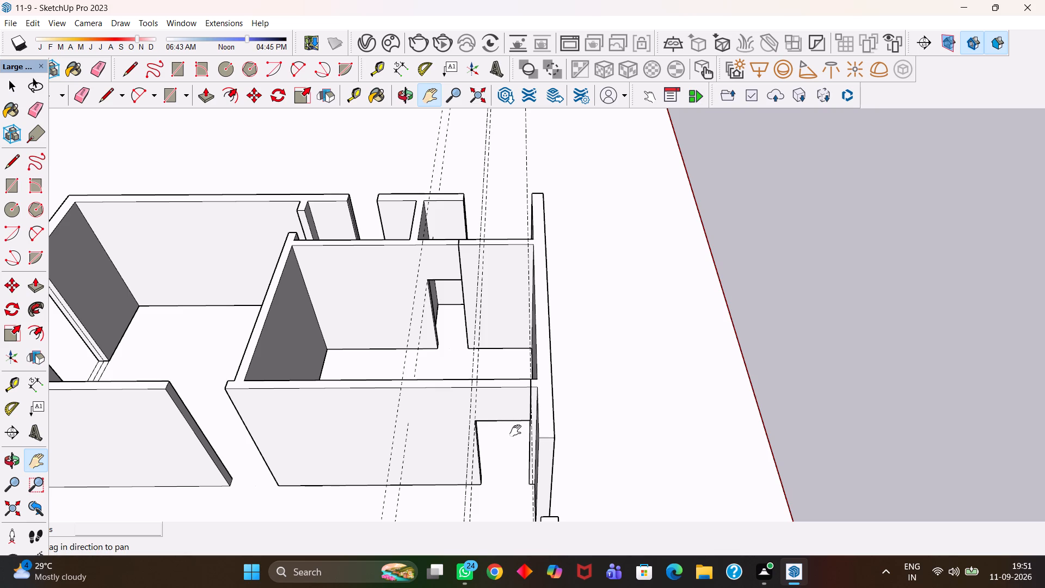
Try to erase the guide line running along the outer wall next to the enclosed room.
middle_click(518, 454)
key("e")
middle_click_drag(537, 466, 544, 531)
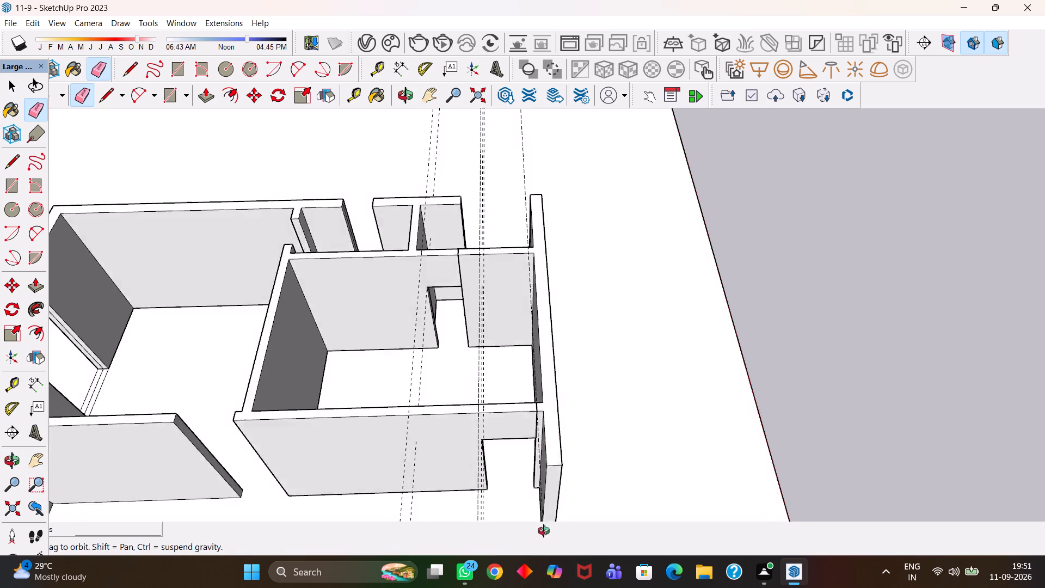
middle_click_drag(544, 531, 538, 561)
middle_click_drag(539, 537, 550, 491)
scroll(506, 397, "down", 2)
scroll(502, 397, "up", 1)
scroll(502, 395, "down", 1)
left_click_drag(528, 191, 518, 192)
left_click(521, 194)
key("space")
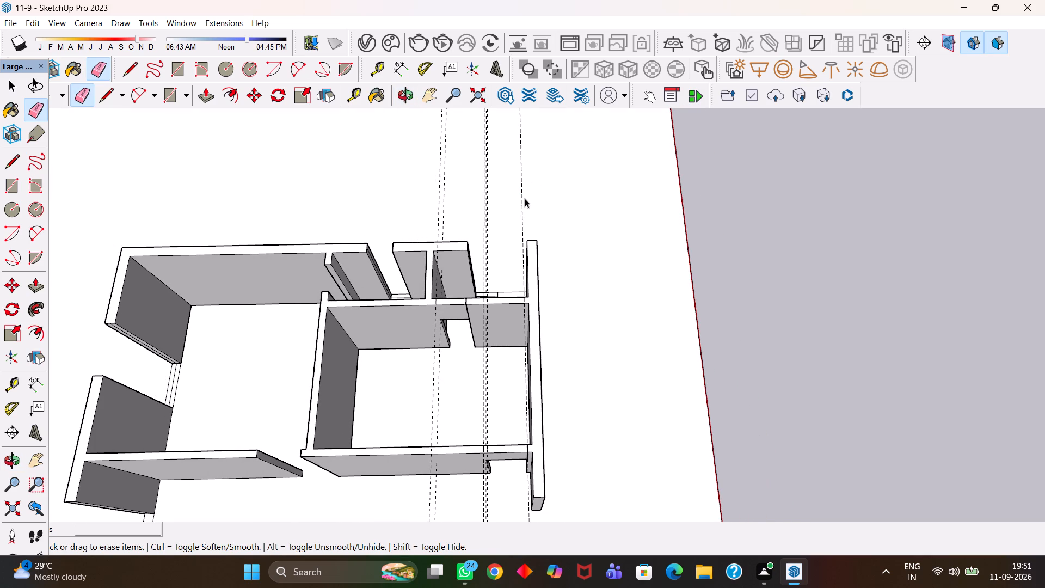
Place a guide along the top edge of the outer wall's end face at the open doorway gap.
key("h")
left_click_drag(535, 411, 527, 273)
scroll(542, 390, "down", 1)
scroll(542, 390, "up", 1)
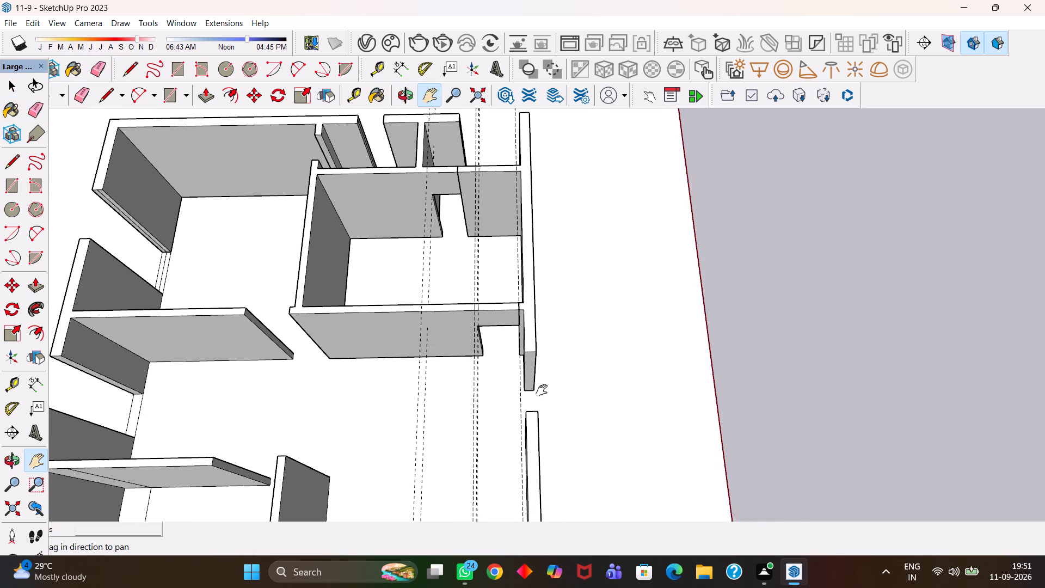
scroll(542, 390, "up", 4)
scroll(542, 390, "down", 2)
scroll(542, 390, "up", 6)
scroll(542, 390, "down", 1)
scroll(542, 390, "up", 3)
middle_click_drag(533, 397, 533, 396)
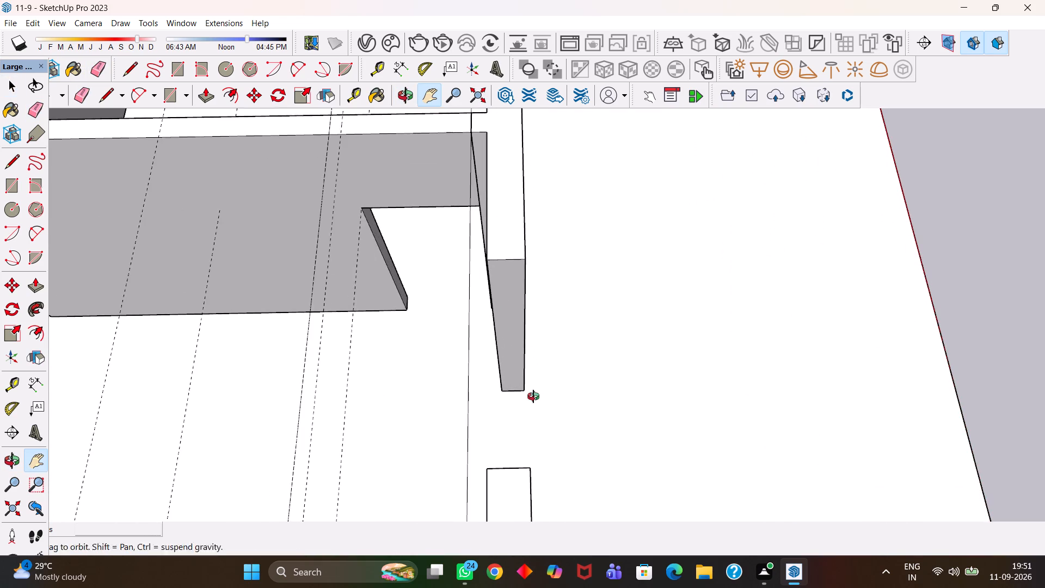
middle_click_drag(533, 396, 544, 351)
key("h")
scroll(544, 351, "up", 1)
left_click_drag(526, 318, 538, 420)
middle_click(531, 420)
key("t")
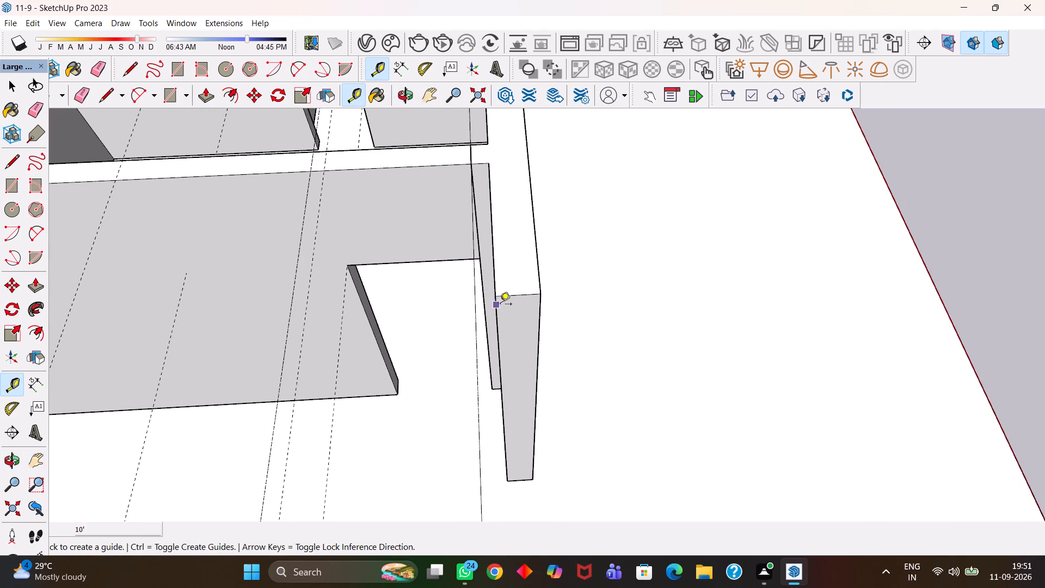
double_click(522, 292)
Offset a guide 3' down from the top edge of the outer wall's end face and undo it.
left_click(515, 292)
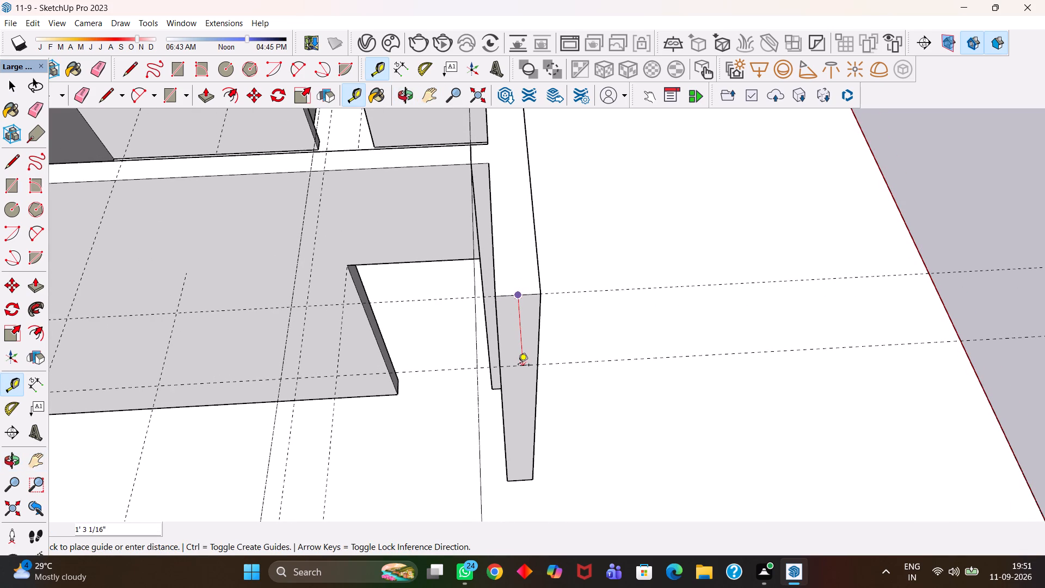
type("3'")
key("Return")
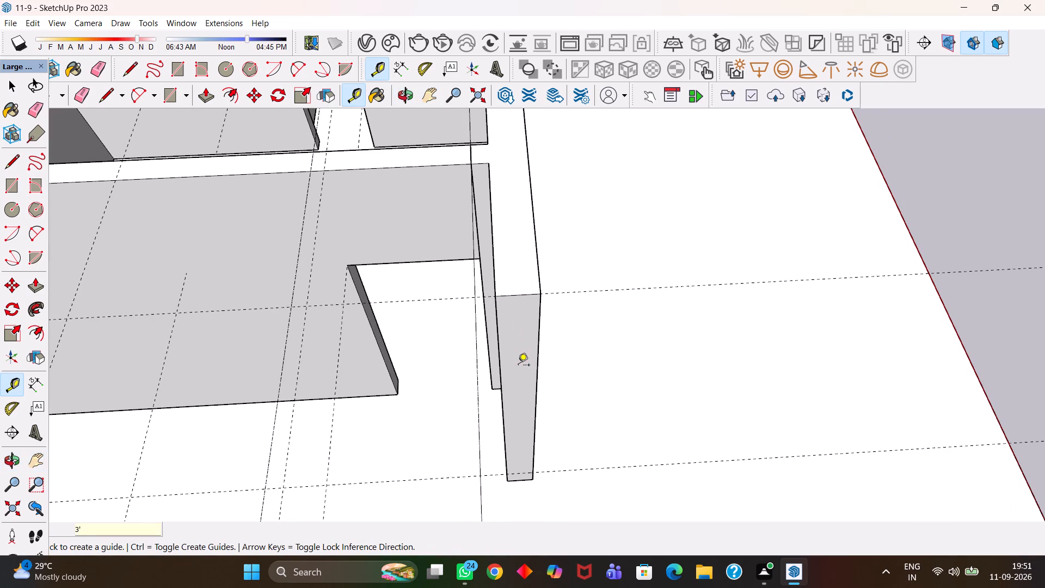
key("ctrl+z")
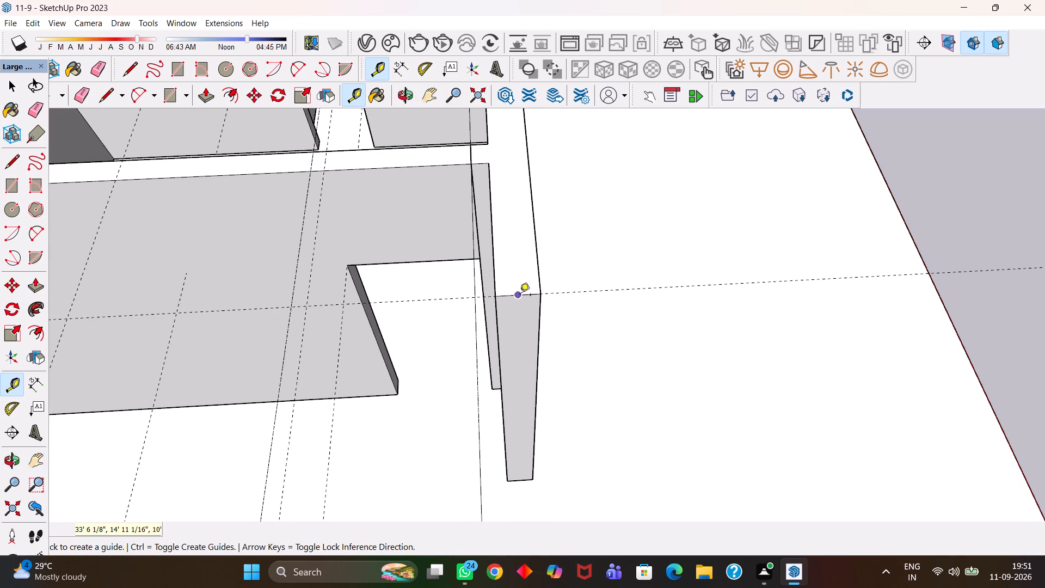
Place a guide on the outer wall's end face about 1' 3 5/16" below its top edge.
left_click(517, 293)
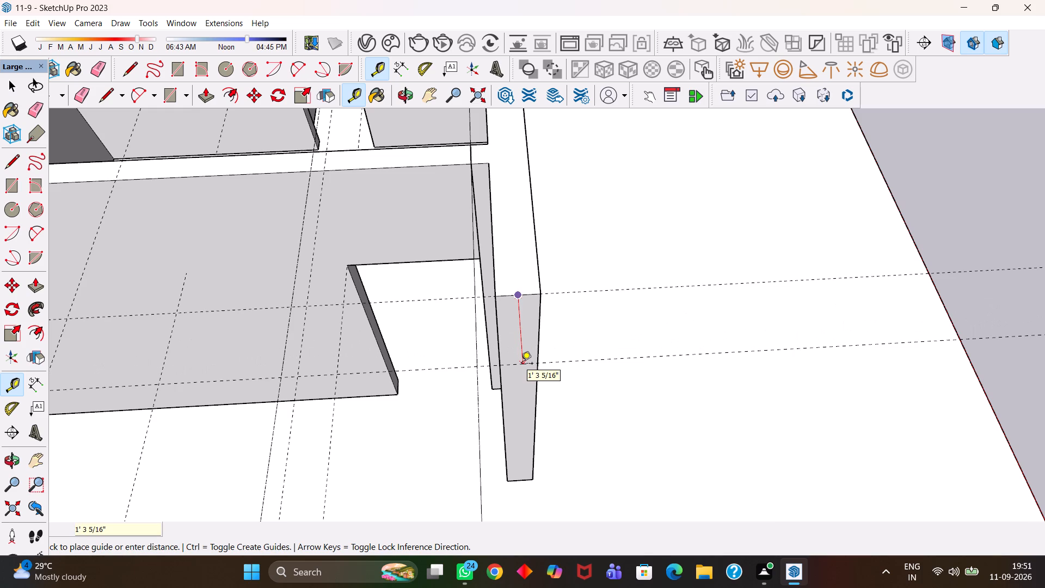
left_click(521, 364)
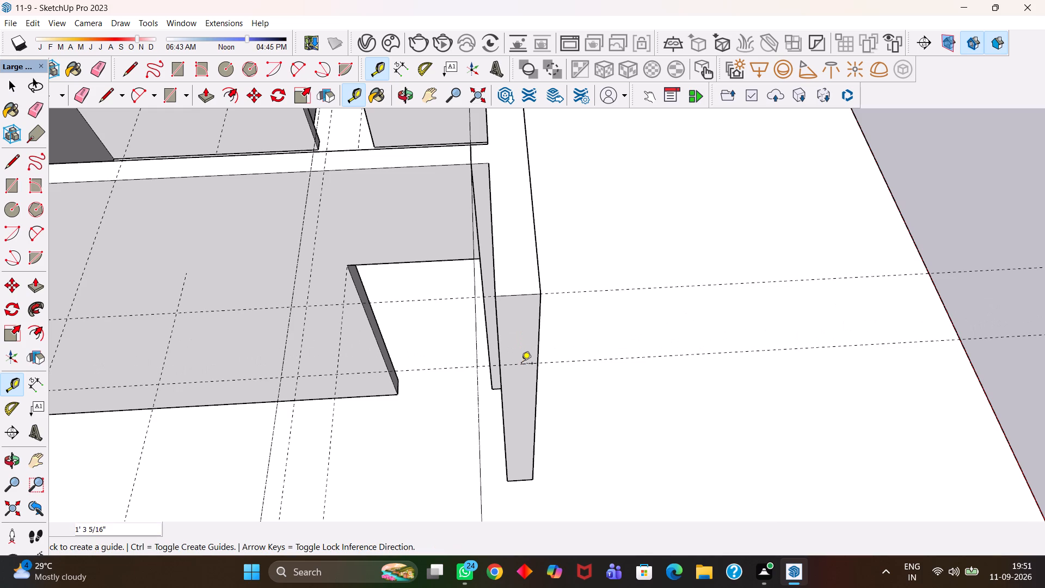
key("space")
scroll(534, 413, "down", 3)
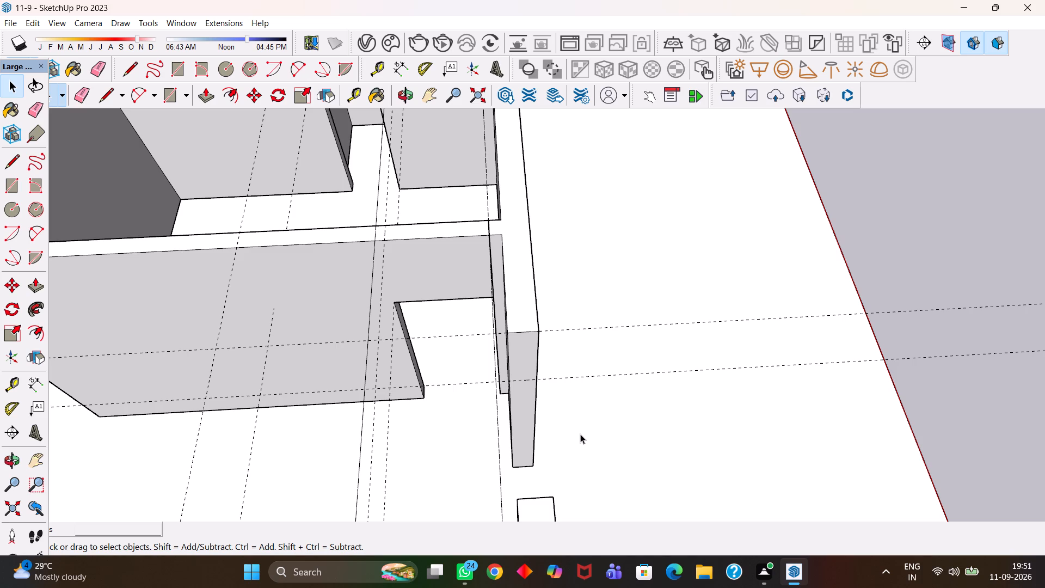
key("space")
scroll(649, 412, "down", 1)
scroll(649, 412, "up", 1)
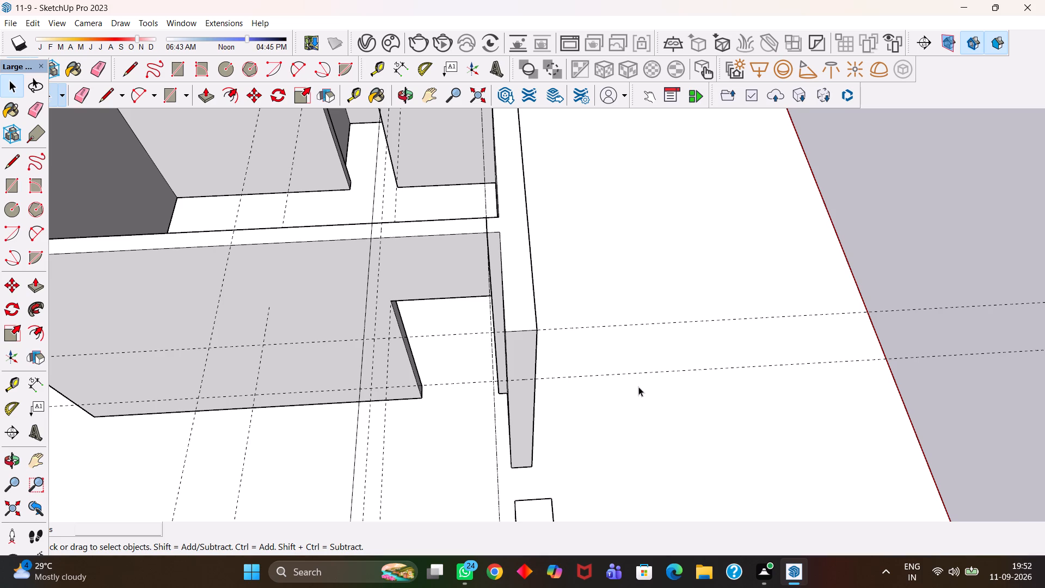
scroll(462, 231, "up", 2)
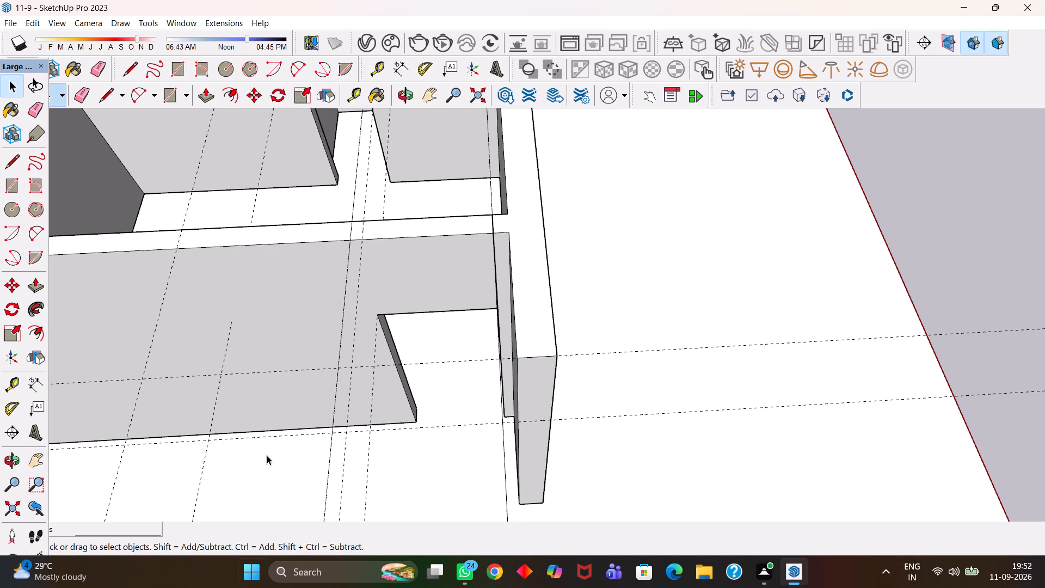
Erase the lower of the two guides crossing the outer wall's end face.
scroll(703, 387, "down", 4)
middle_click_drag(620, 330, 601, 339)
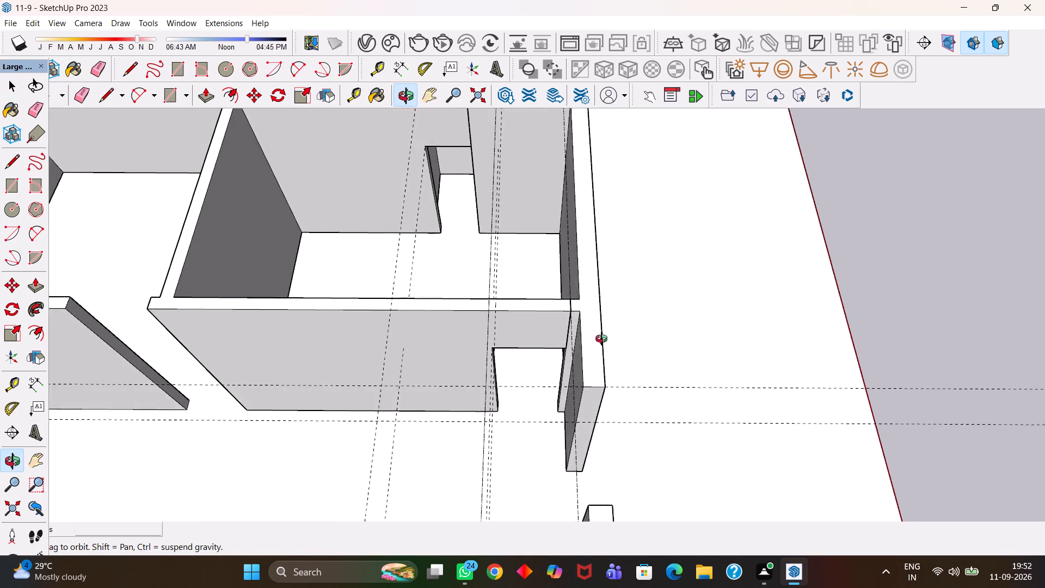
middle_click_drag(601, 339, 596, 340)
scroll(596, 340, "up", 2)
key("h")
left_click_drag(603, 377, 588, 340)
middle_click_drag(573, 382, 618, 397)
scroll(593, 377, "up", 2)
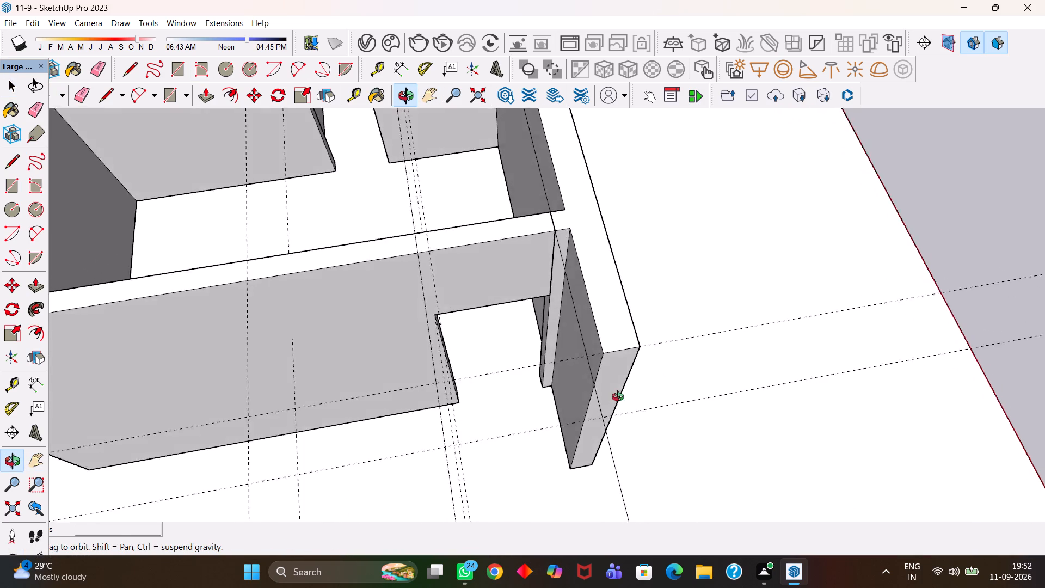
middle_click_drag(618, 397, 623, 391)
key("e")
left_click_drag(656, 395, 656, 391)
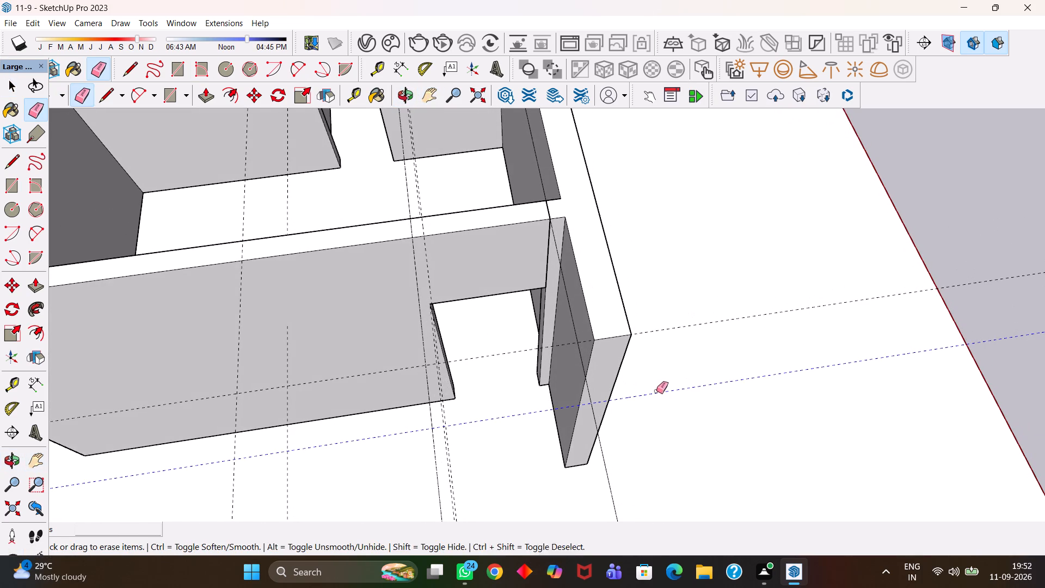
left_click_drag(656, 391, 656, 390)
Offset a guide 3' down from the top edge of the outer wall's end face at the doorway gap.
middle_click_drag(646, 390, 611, 395)
key("t")
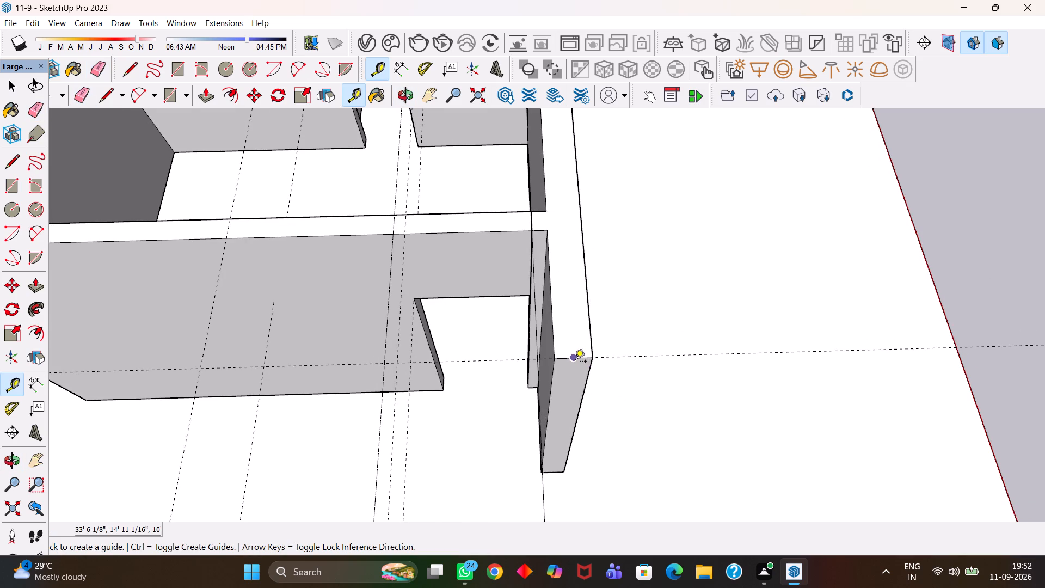
double_click(574, 359)
left_click(567, 359)
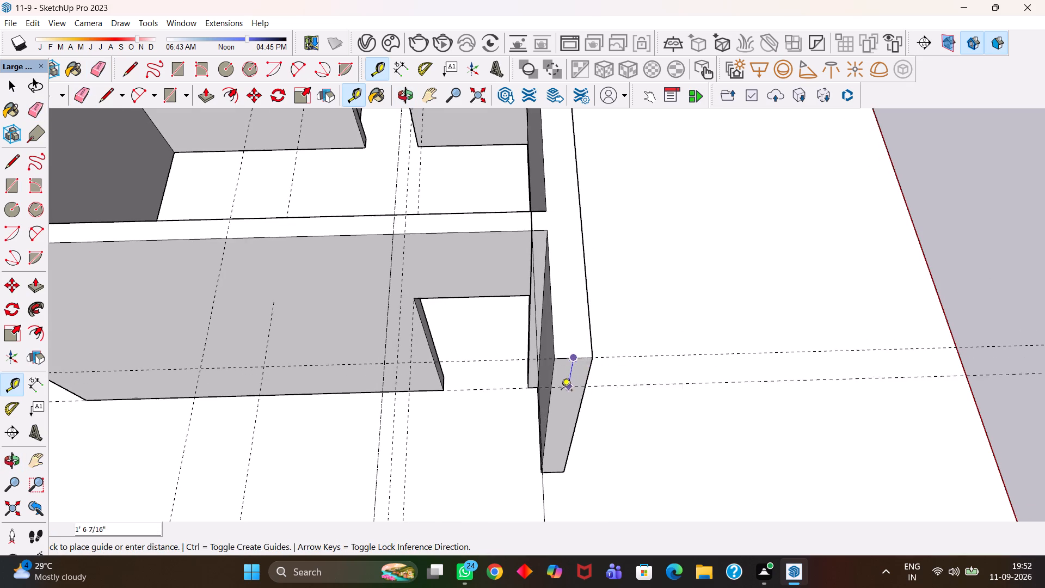
type("3'")
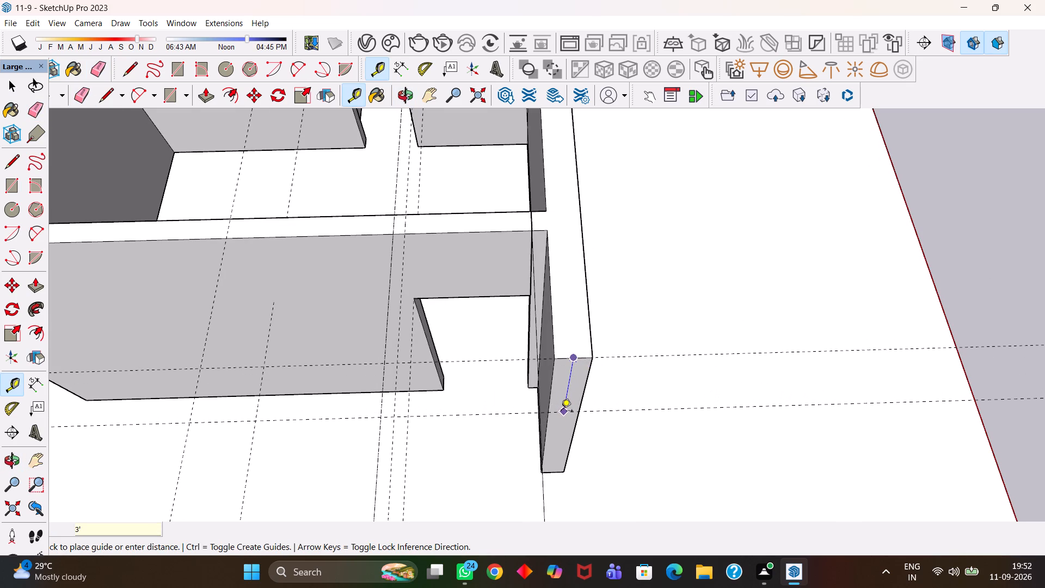
key("Return")
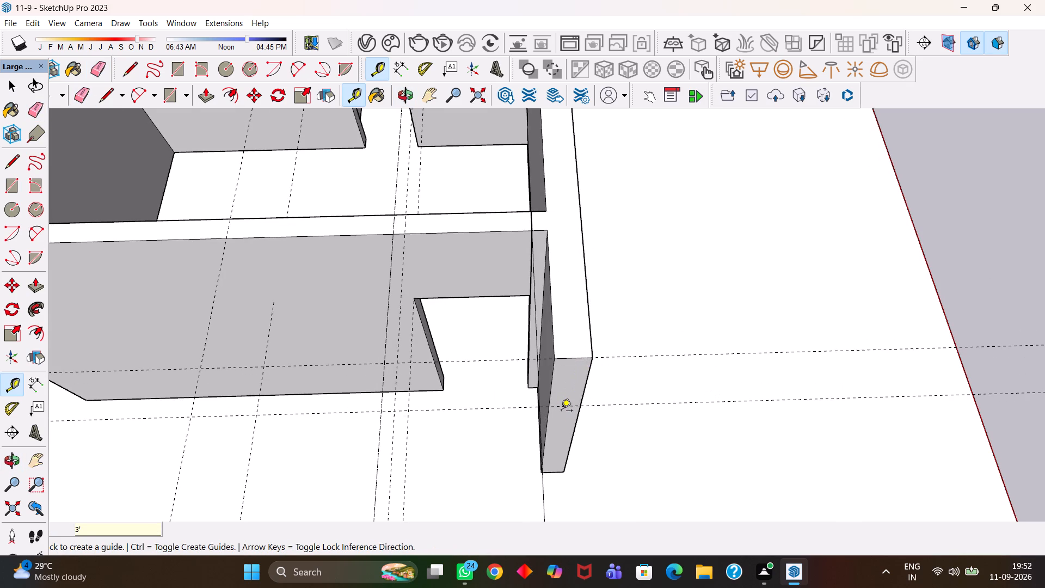
Open the outer wall group for editing and draw a 9" line across its end face along the 3' guide.
key("h")
scroll(561, 412, "up", 6)
key("space")
double_click(568, 391)
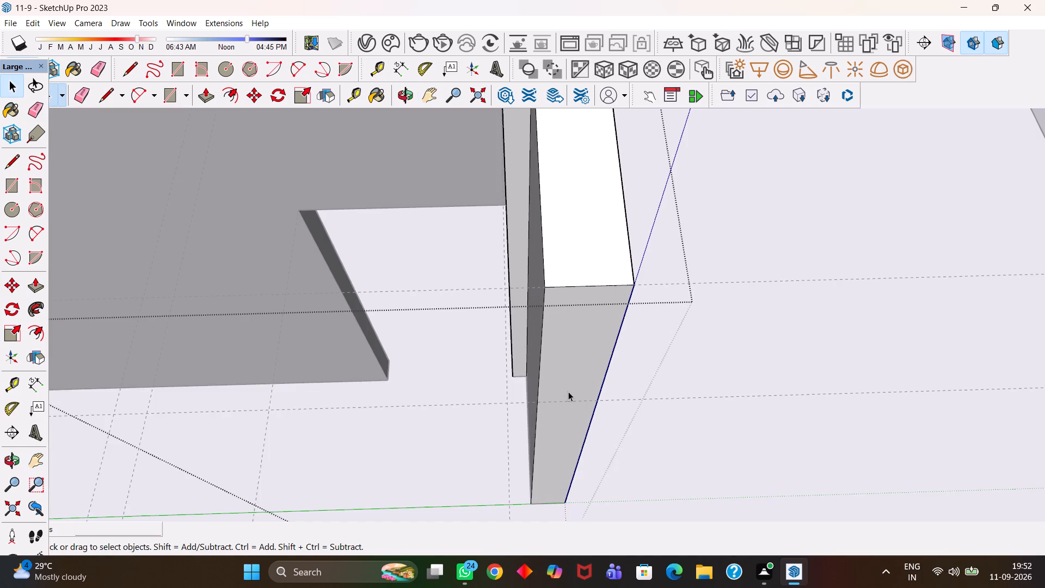
key("l")
left_click(540, 405)
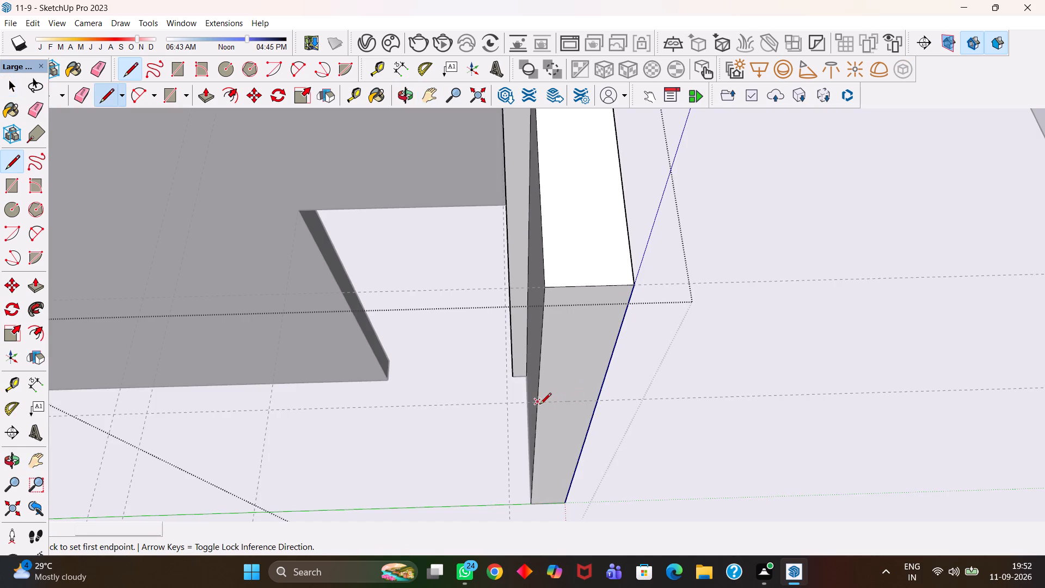
left_click(597, 406)
key("space")
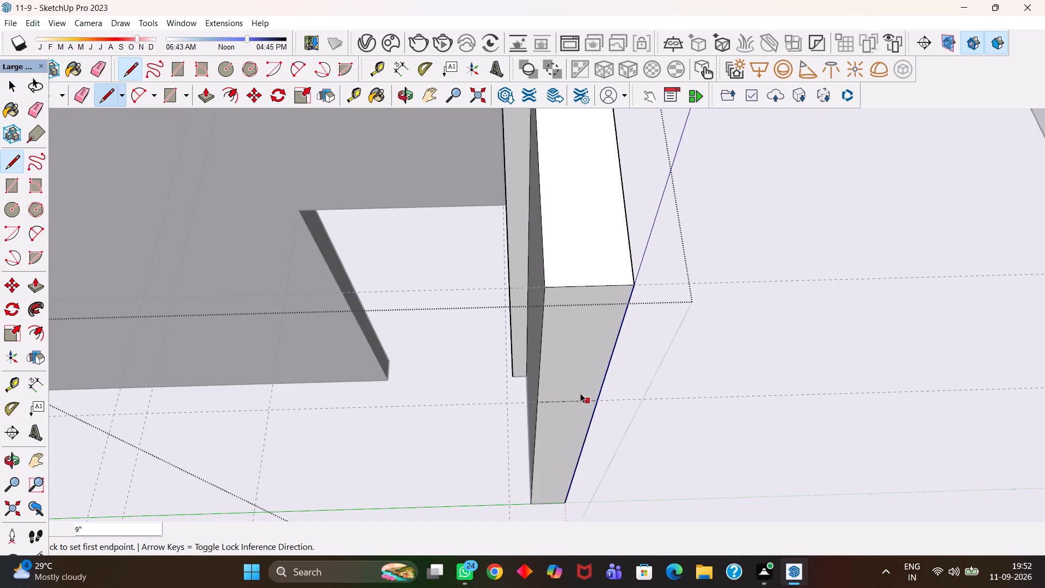
Push/Pull the upper part of the end face 4' across the doorway gap to the neighbouring wall, and exit the group.
left_click(580, 387)
scroll(580, 387, "down", 4)
key("p")
left_click(579, 384)
scroll(580, 418, "down", 5)
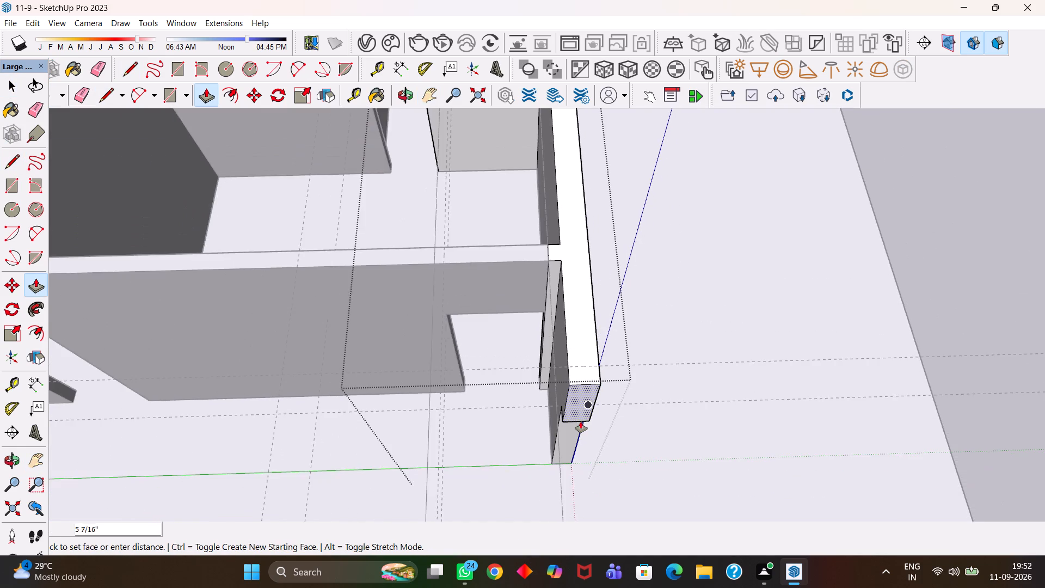
scroll(581, 421, "down", 7)
left_click(595, 478)
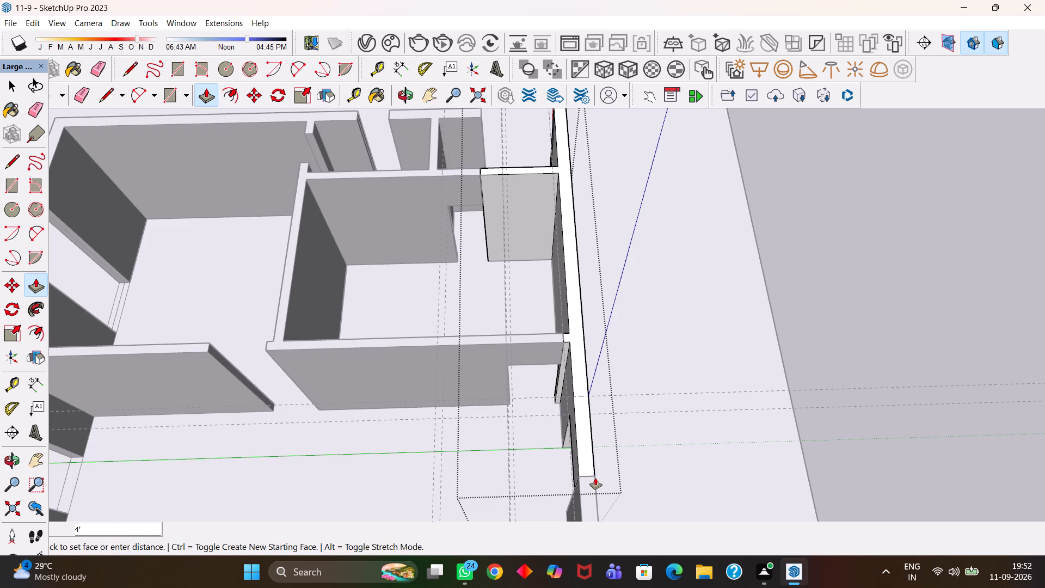
key("space")
left_click(837, 356)
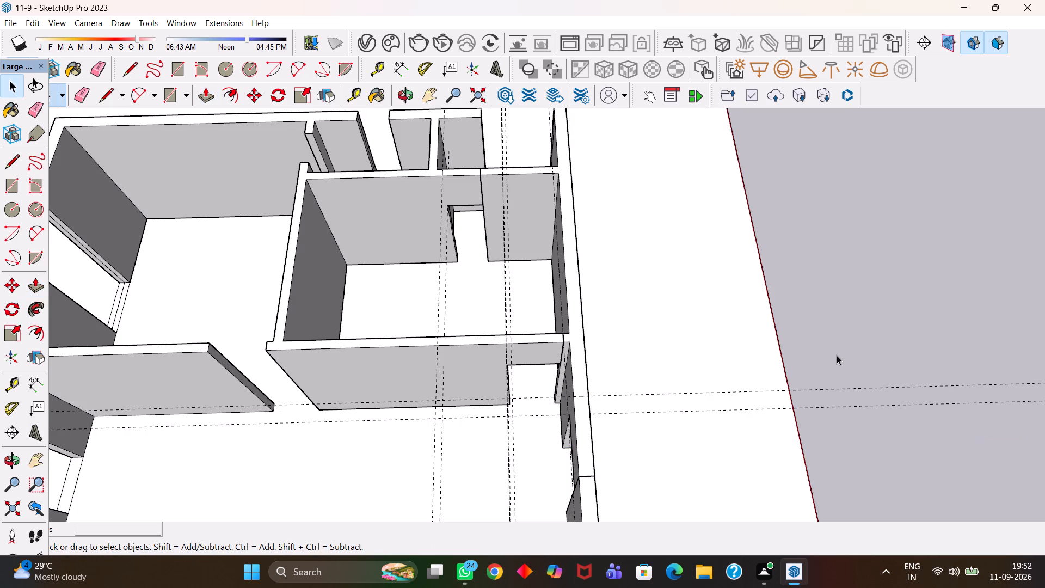
Offset a guide 4' down from the top edge of the outer wall's end face at the open gap beside the corner room.
key("h")
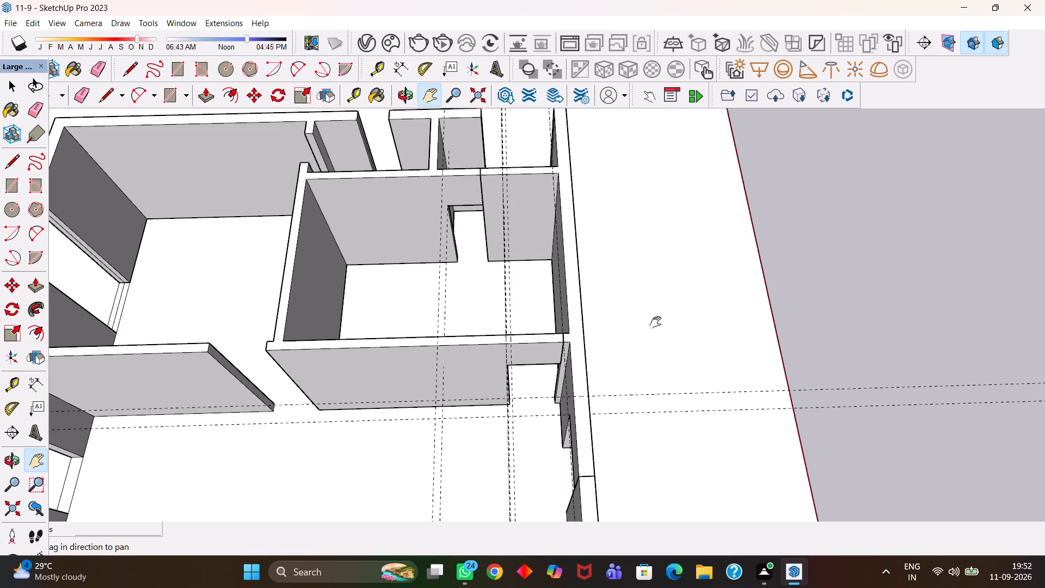
scroll(668, 323, "down", 7)
middle_click_drag(695, 371, 640, 377)
left_click_drag(642, 411, 678, 310)
middle_click_drag(645, 409, 746, 396)
scroll(551, 399, "up", 4)
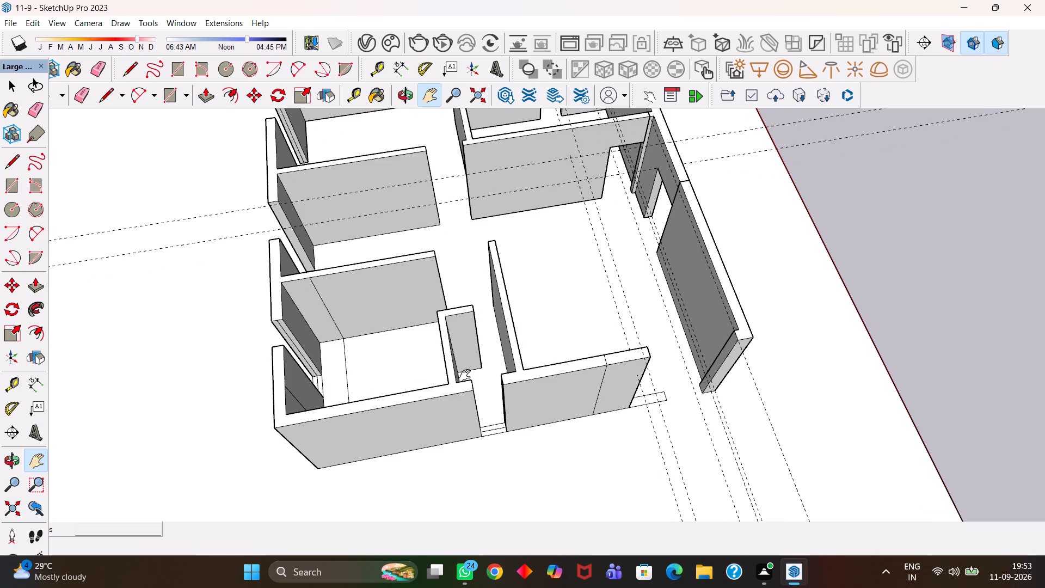
scroll(496, 397, "up", 4)
scroll(504, 395, "down", 2)
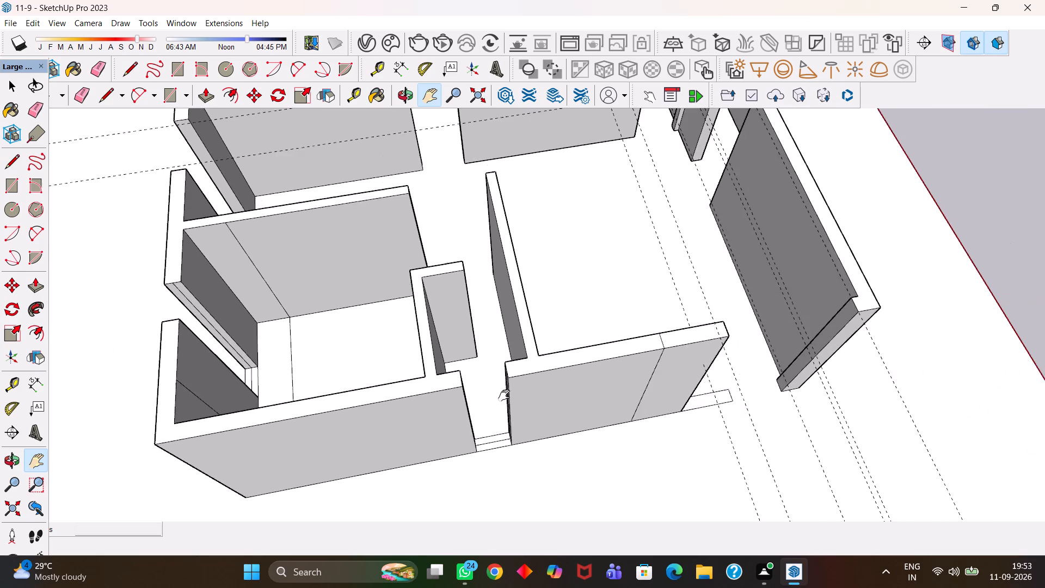
scroll(504, 395, "down", 3)
middle_click_drag(527, 376, 509, 383)
left_click_drag(455, 356, 644, 401)
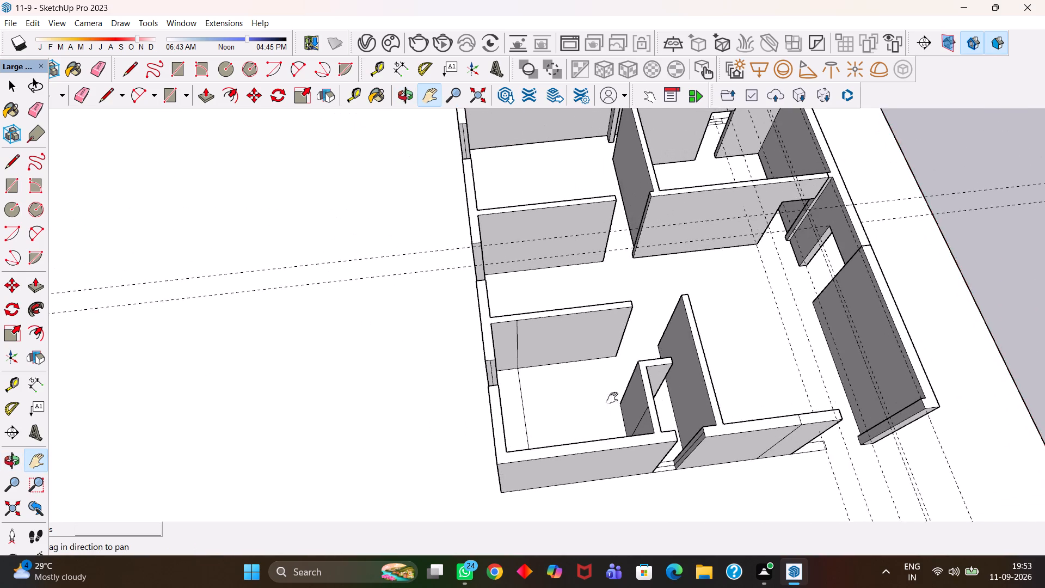
scroll(517, 388, "up", 9)
left_click_drag(474, 352, 544, 399)
middle_click_drag(554, 417, 509, 419)
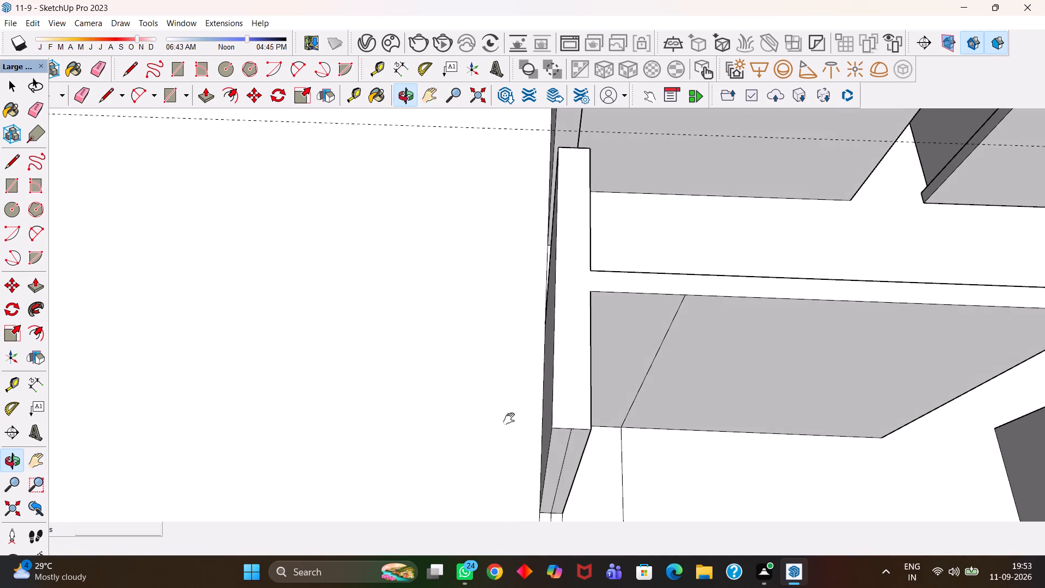
left_click_drag(598, 456, 606, 371)
middle_click_drag(578, 385, 607, 392)
left_click_drag(612, 365, 553, 403)
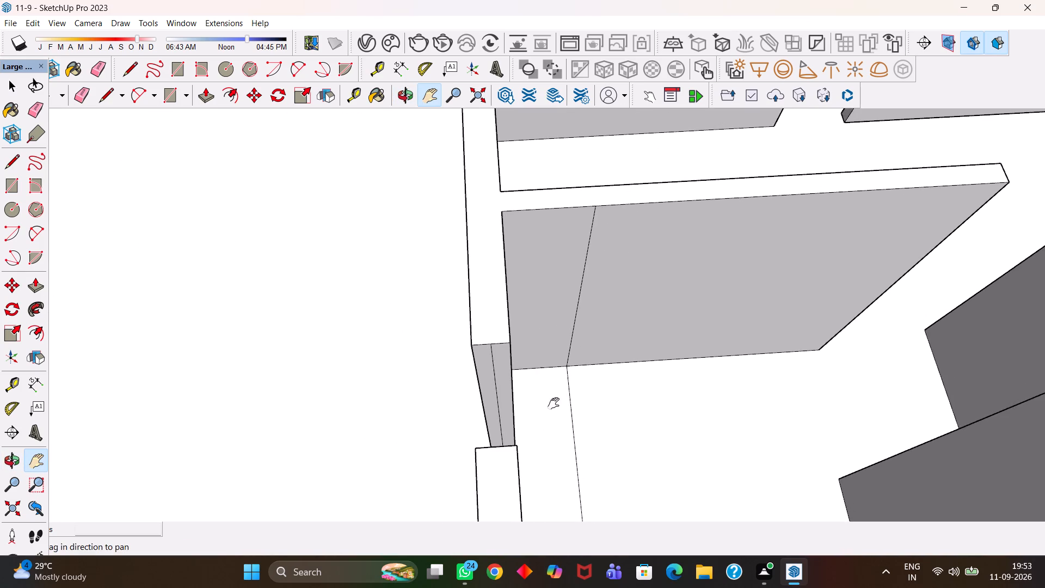
middle_click_drag(554, 403, 566, 401)
scroll(566, 401, "up", 1)
key("t")
double_click(475, 334)
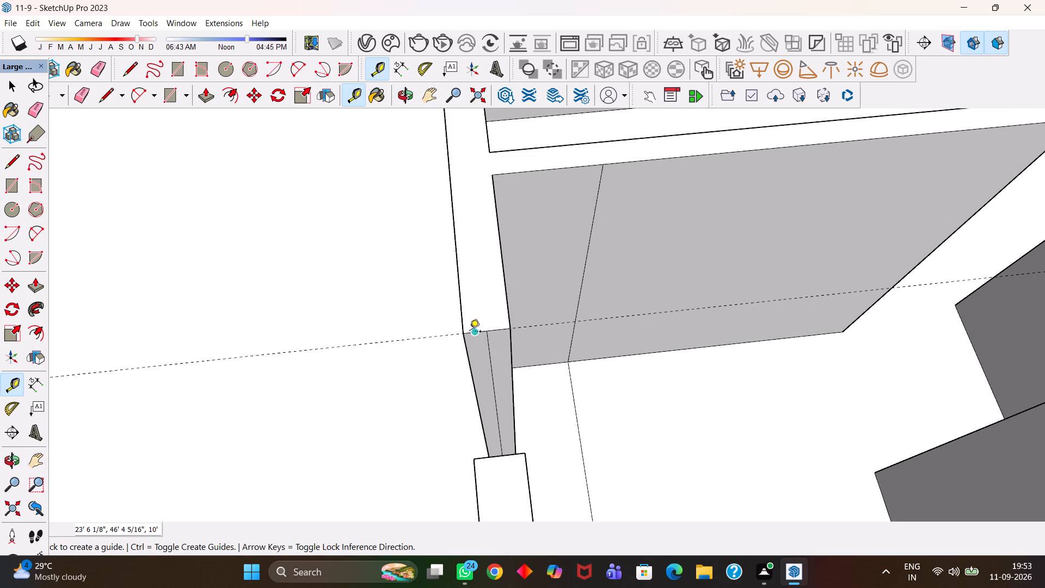
left_click(472, 332)
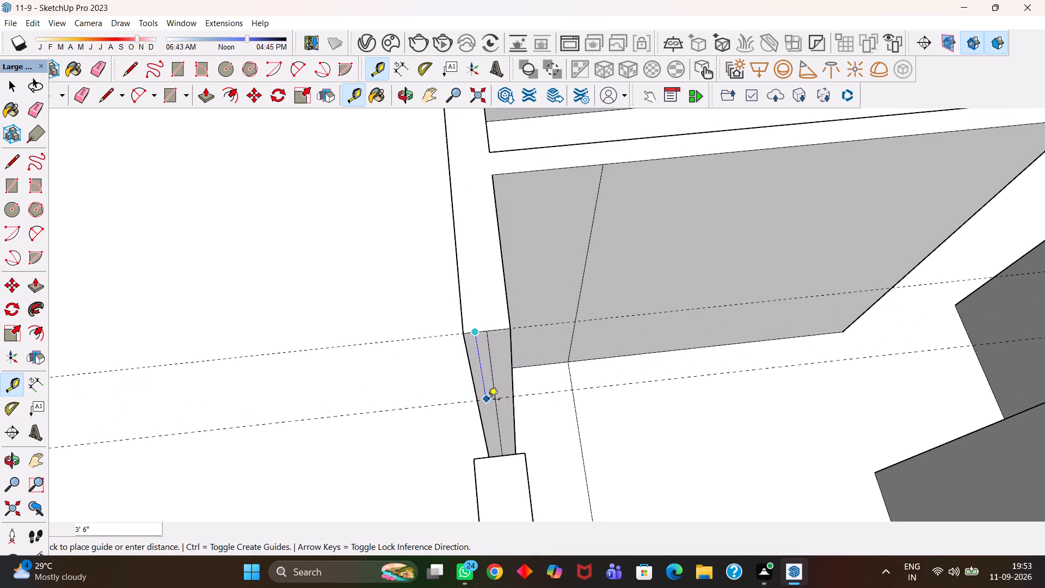
type("4'")
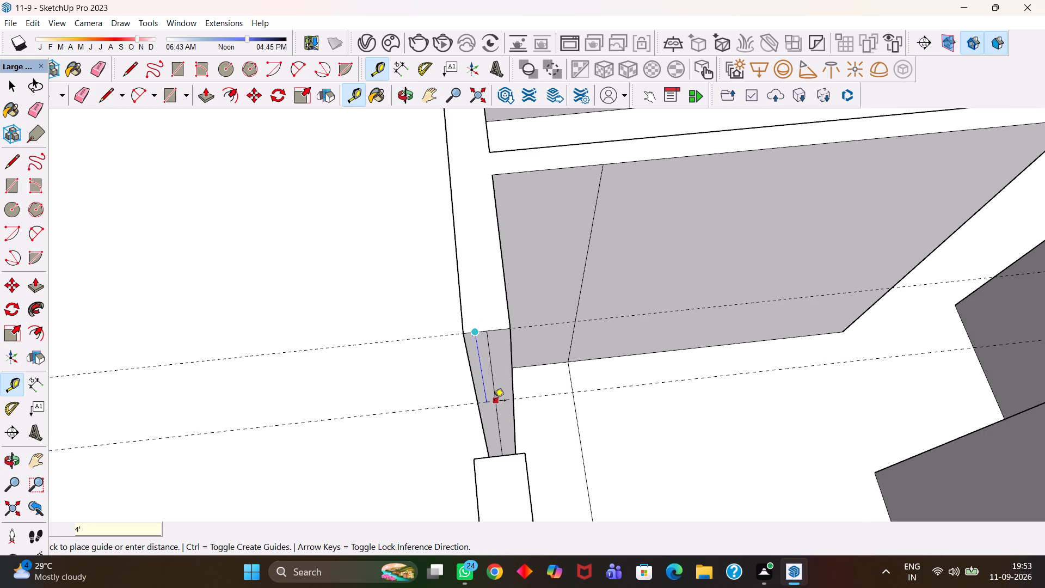
key("Return")
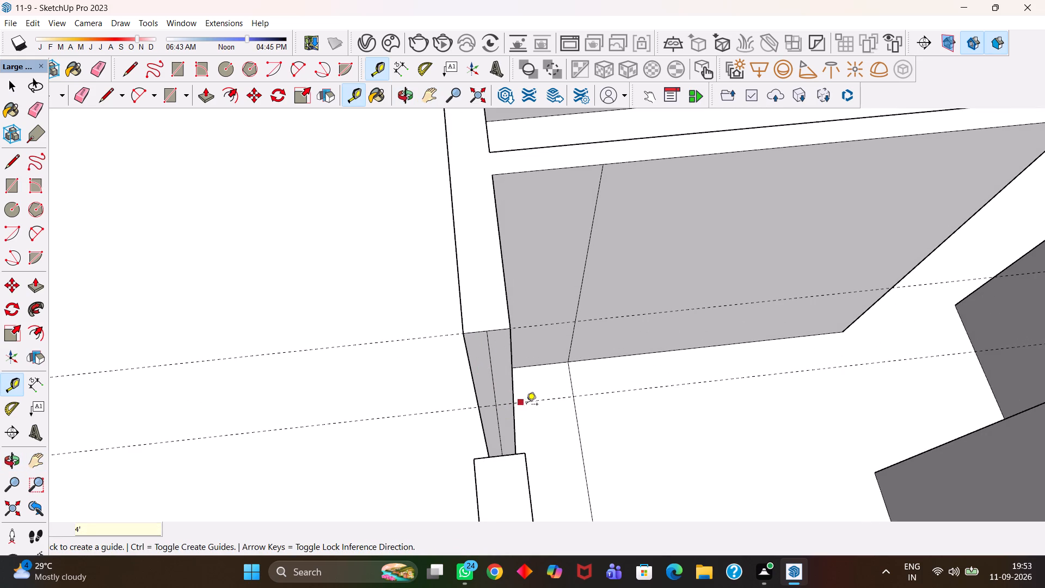
Offset a second guide 2' up from the 4' guide across the wall's end face.
left_click(540, 402)
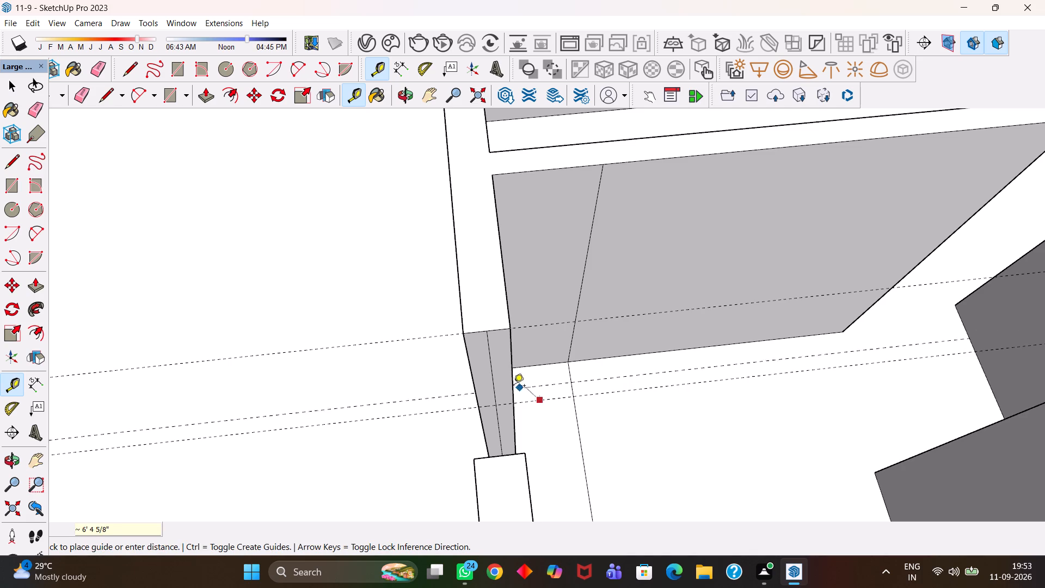
type("2'")
key("Return")
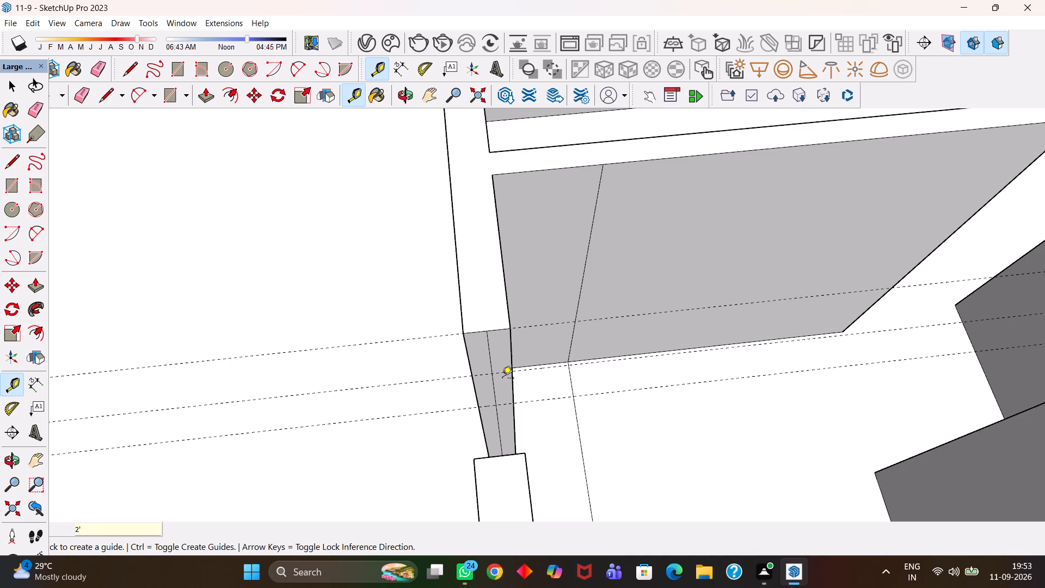
Draw two lines across the full width of the wall's end face, one along each of the 2' and 4' guides.
scroll(502, 379, "up", 3)
key("h")
key("space")
left_click(504, 388)
key("l")
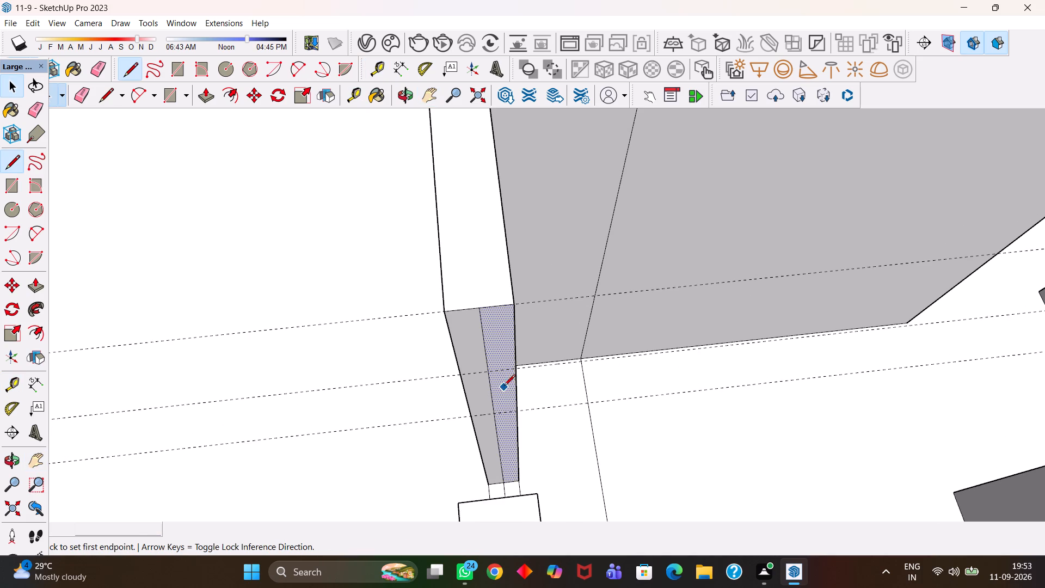
left_click(514, 369)
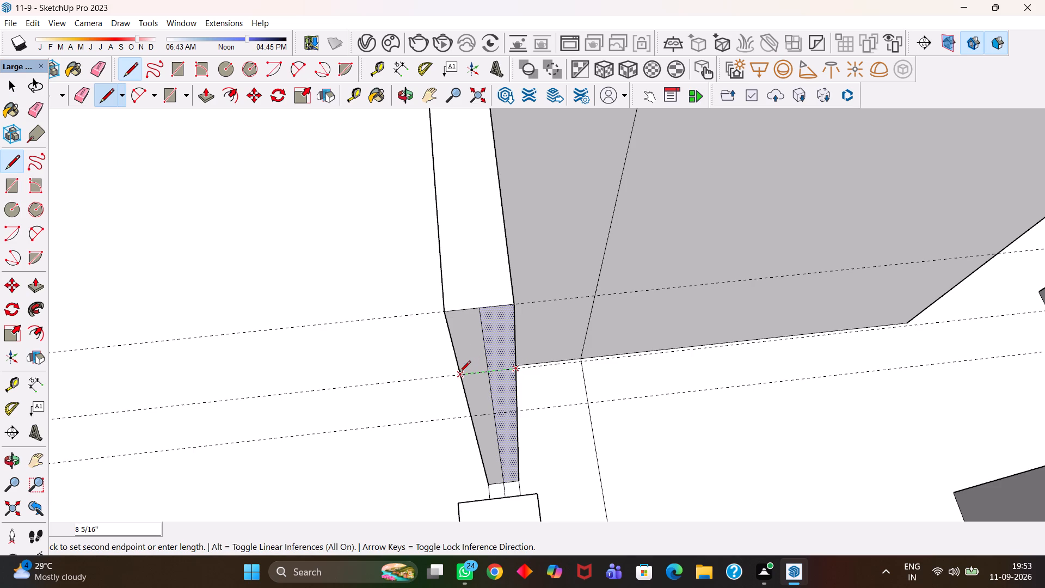
left_click(459, 373)
left_click(475, 416)
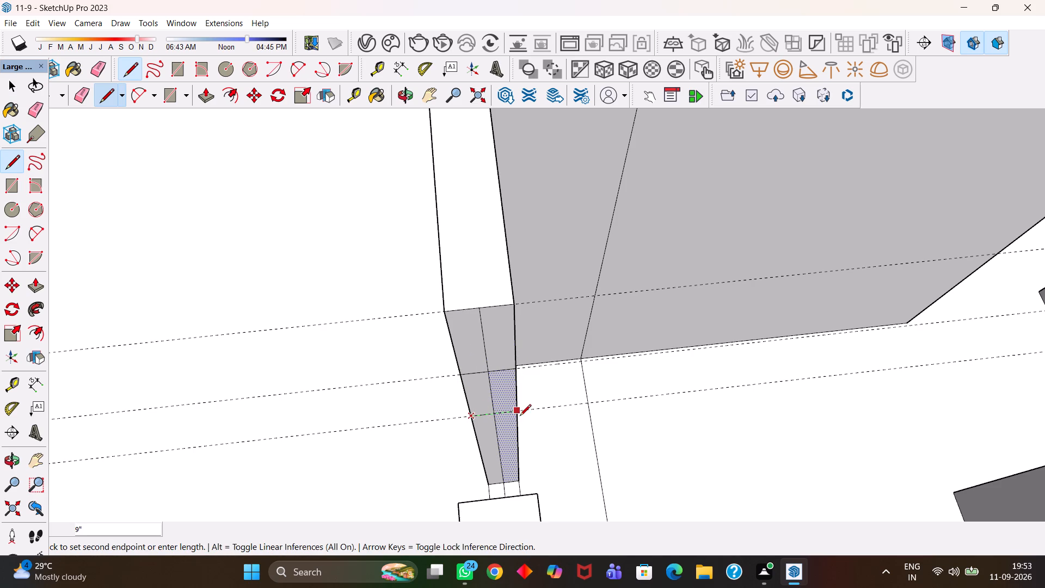
left_click(520, 415)
Erase the vertical line running down the middle of the wall's end face in all three parts.
key("e")
left_click_drag(497, 421, 489, 426)
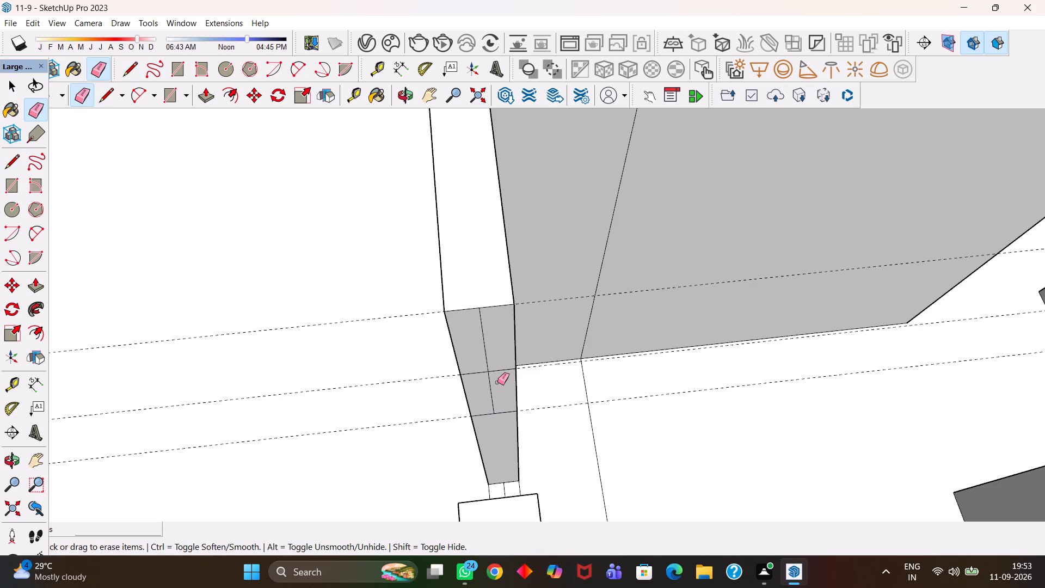
left_click_drag(497, 383, 482, 389)
left_click_drag(493, 361, 479, 361)
Push/Pull the lowest part of the end face 2' across the gap to the neighbouring wall as the window sill wall.
key("space")
left_click(495, 421)
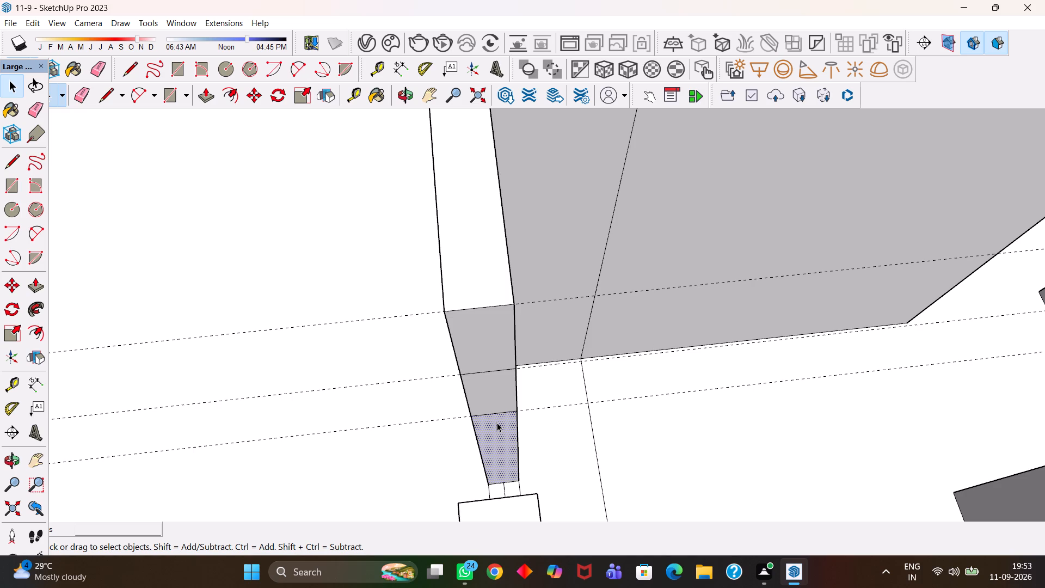
key("p")
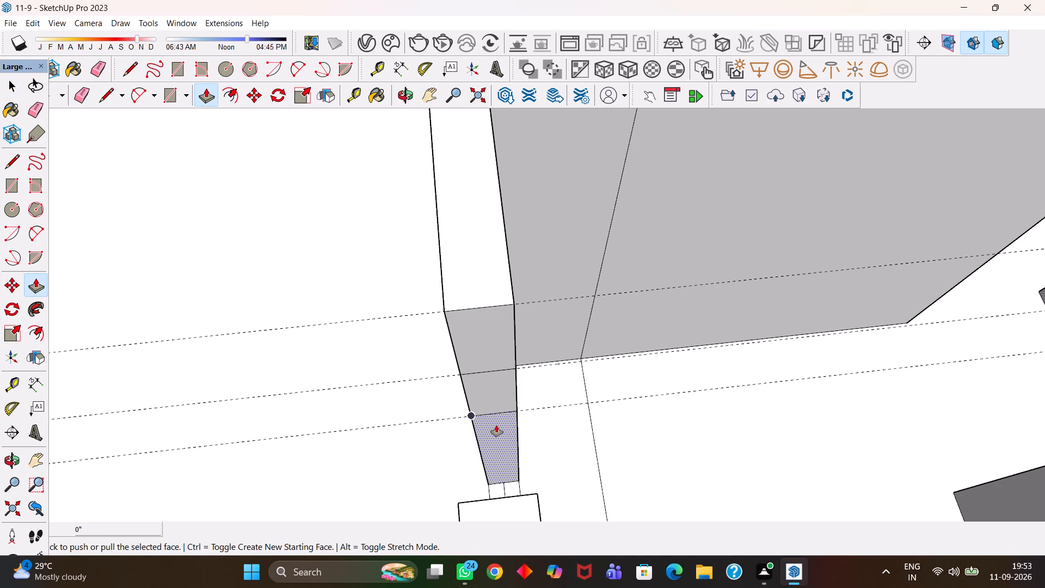
left_click(496, 425)
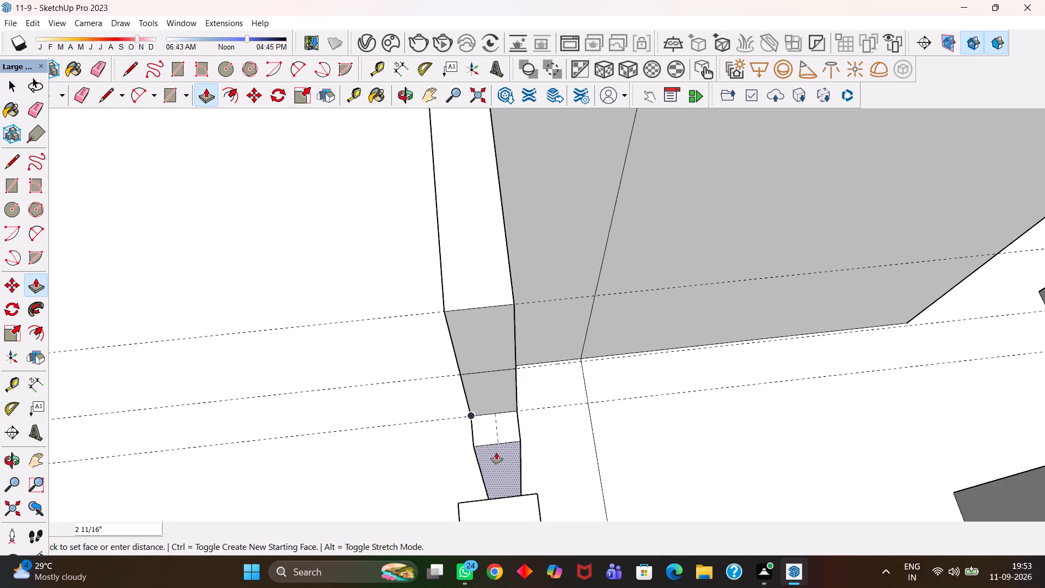
middle_click_drag(514, 501, 353, 503)
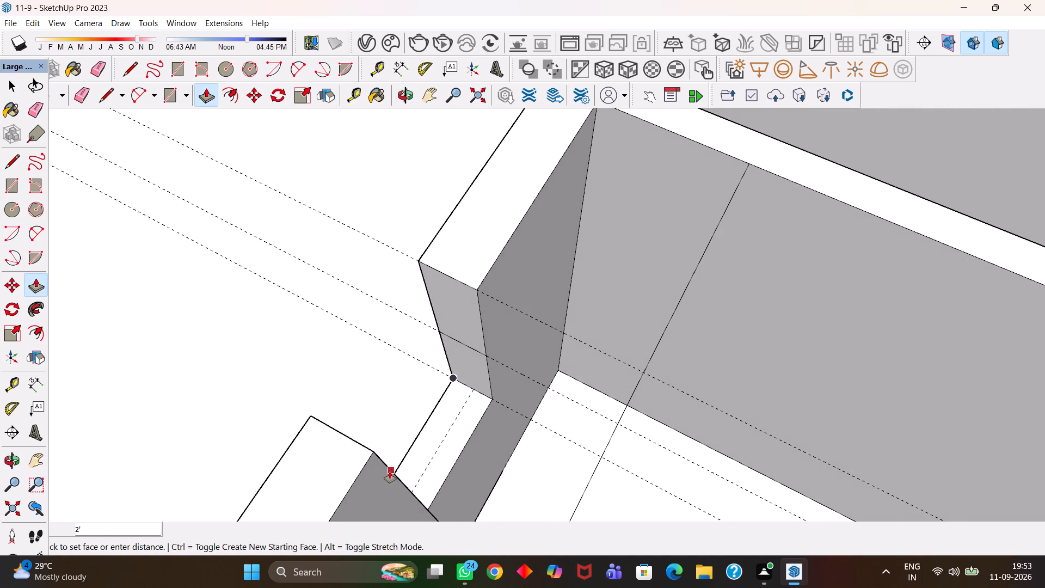
left_click(388, 471)
Push/Pull the uppermost part of the end face 2' across the gap to the neighbouring wall, leaving the middle part open.
scroll(413, 464, "down", 5)
middle_click_drag(395, 451, 483, 447)
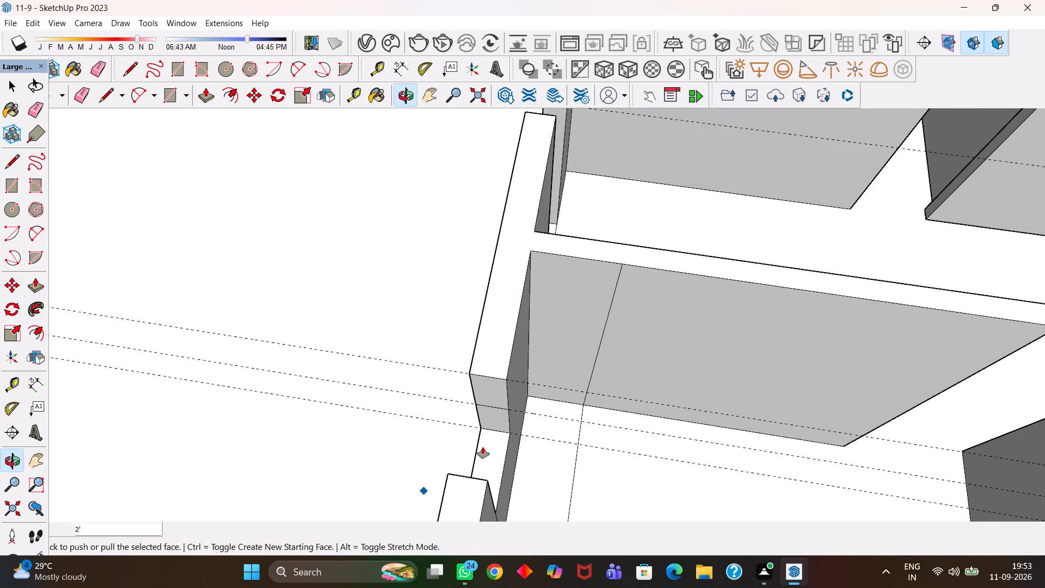
scroll(494, 425, "up", 2)
key("space")
type("p")
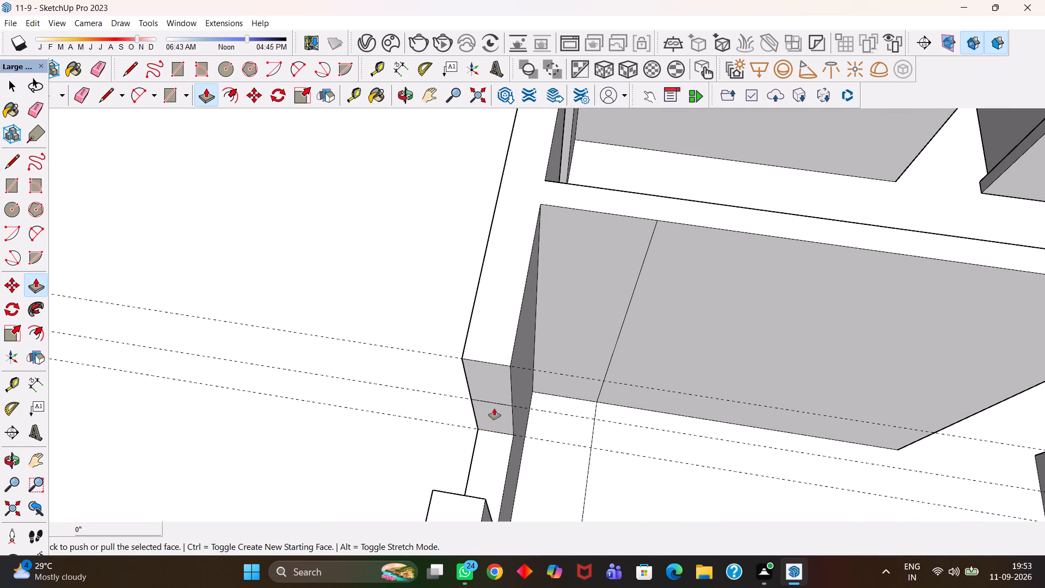
key("Return")
key("space")
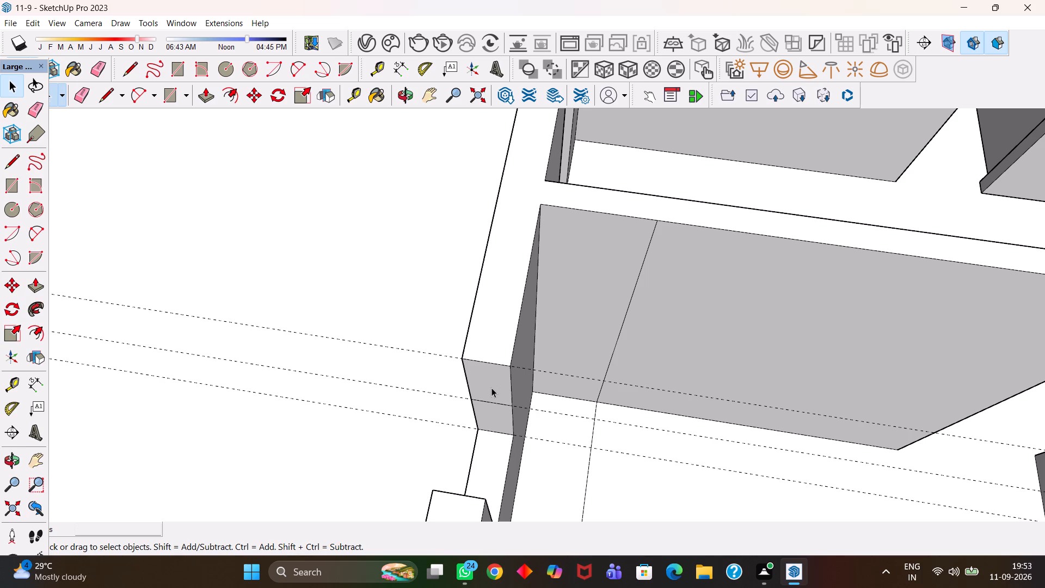
key("p")
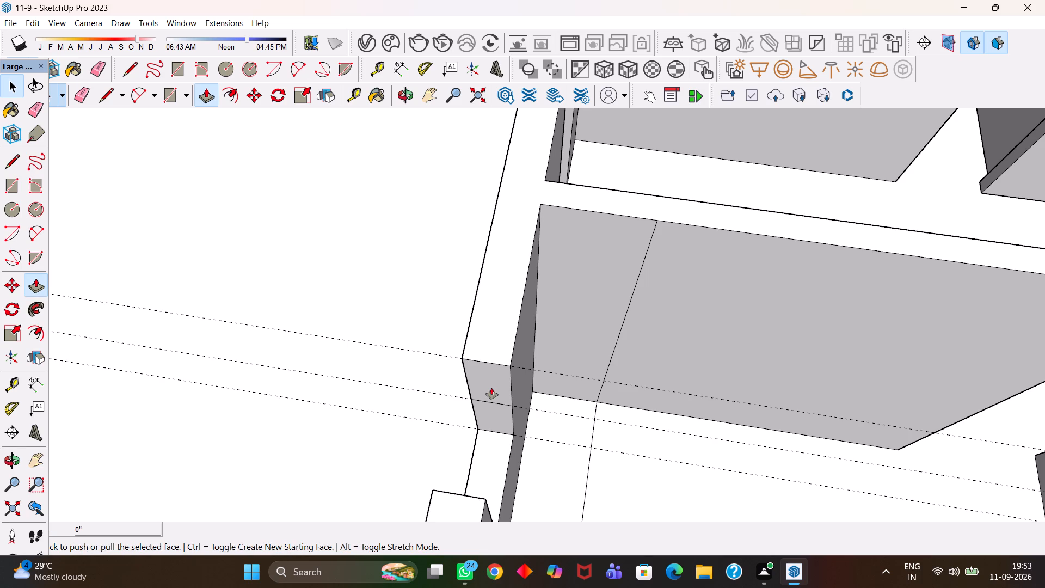
key("space")
left_click(495, 383)
scroll(495, 383, "down", 4)
key("p")
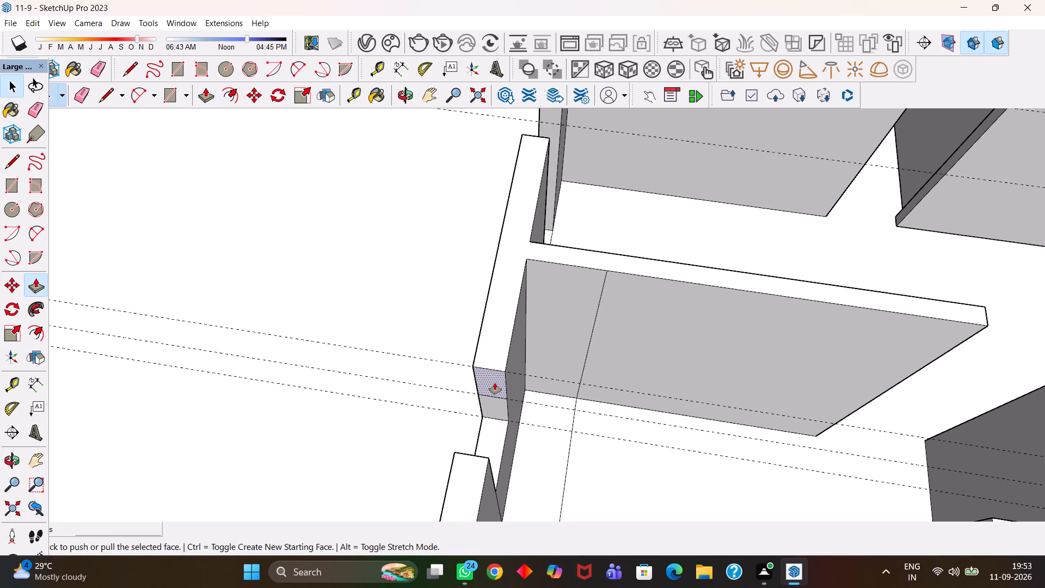
left_click(495, 383)
left_click(491, 463)
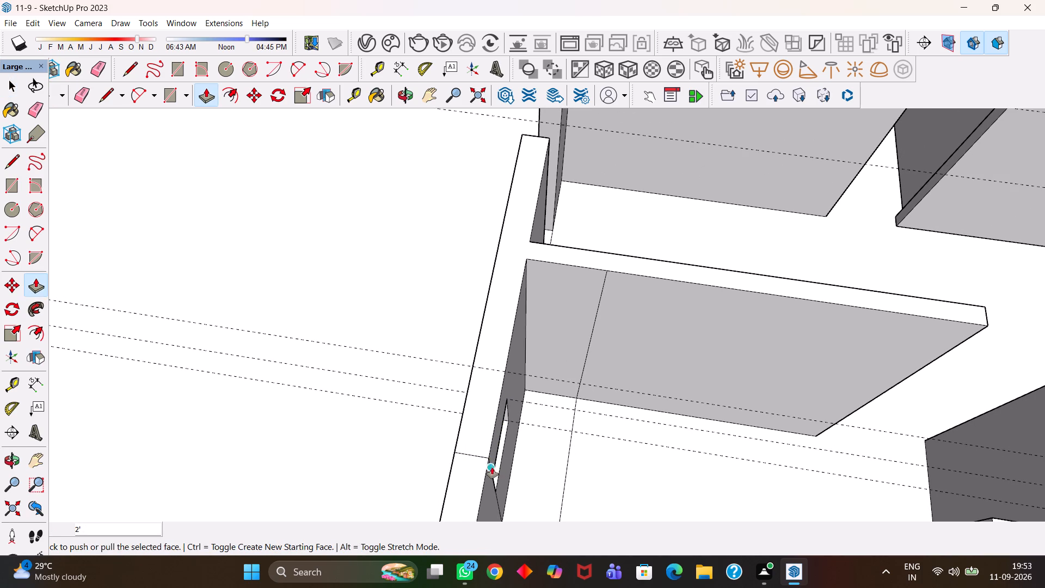
Erase the leftover seam lines on the wall's top, inner and outer faces around the new window opening.
middle_click_drag(491, 467, 454, 476)
scroll(454, 476, "up", 2)
key("e")
left_click(441, 454)
left_click_drag(451, 451, 441, 452)
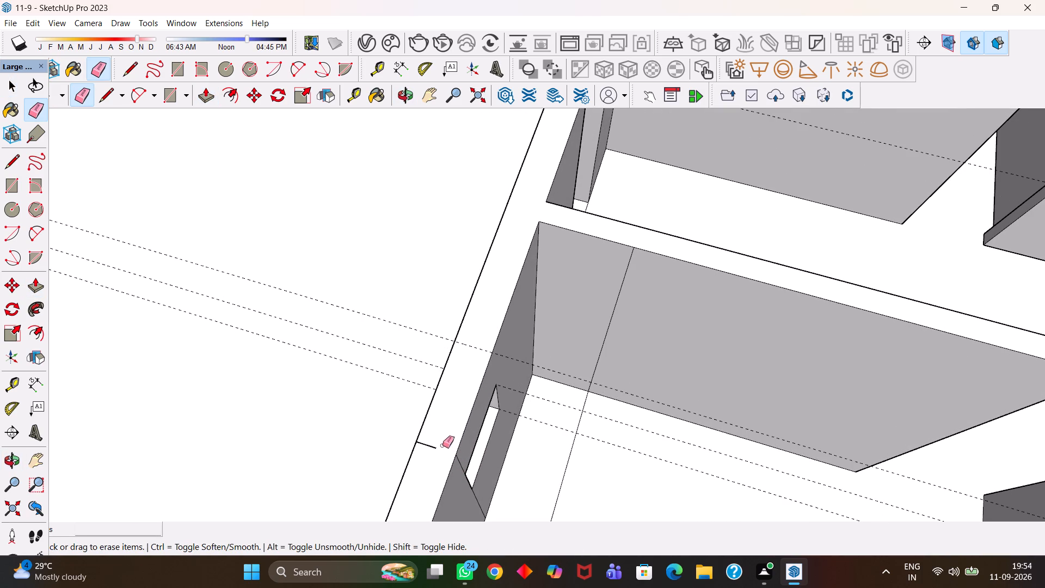
left_click_drag(434, 445, 425, 446)
middle_click_drag(463, 452, 390, 422)
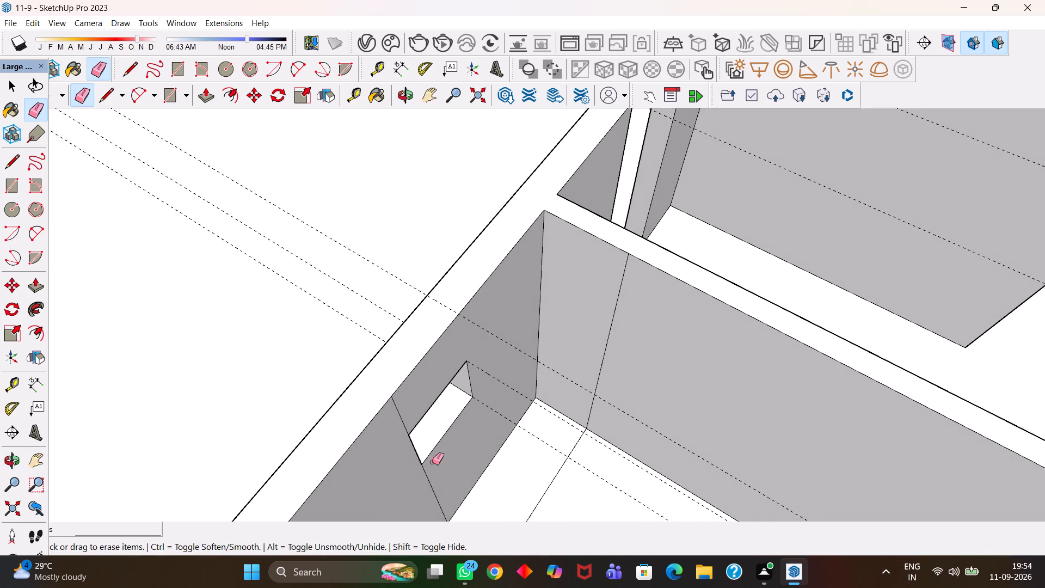
left_click_drag(434, 476, 417, 485)
left_click_drag(399, 430, 407, 412)
scroll(480, 421, "down", 4)
middle_click_drag(388, 421, 667, 416)
left_click(643, 400)
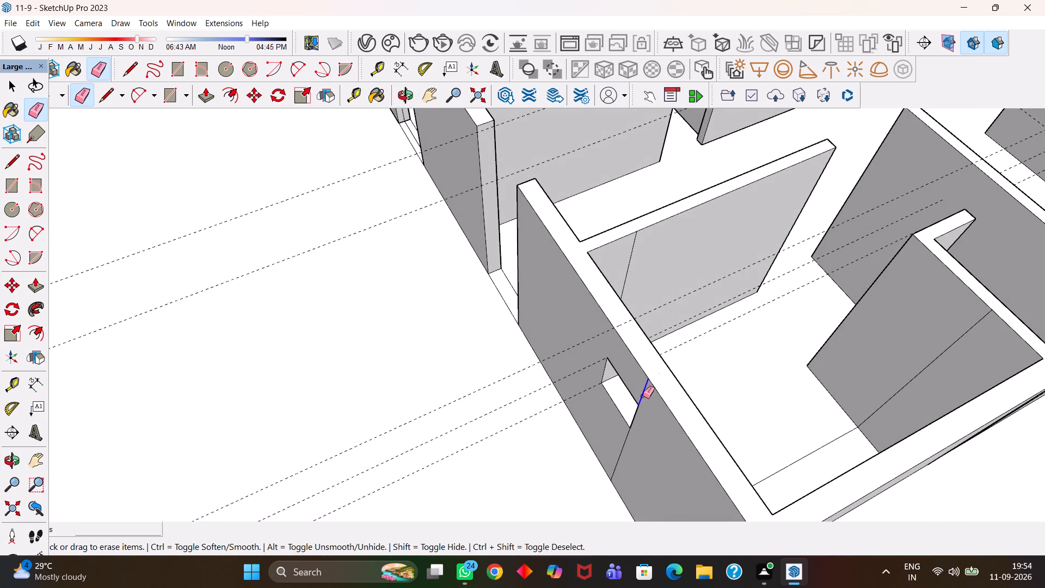
left_click_drag(623, 440, 610, 442)
left_click_drag(622, 444, 638, 450)
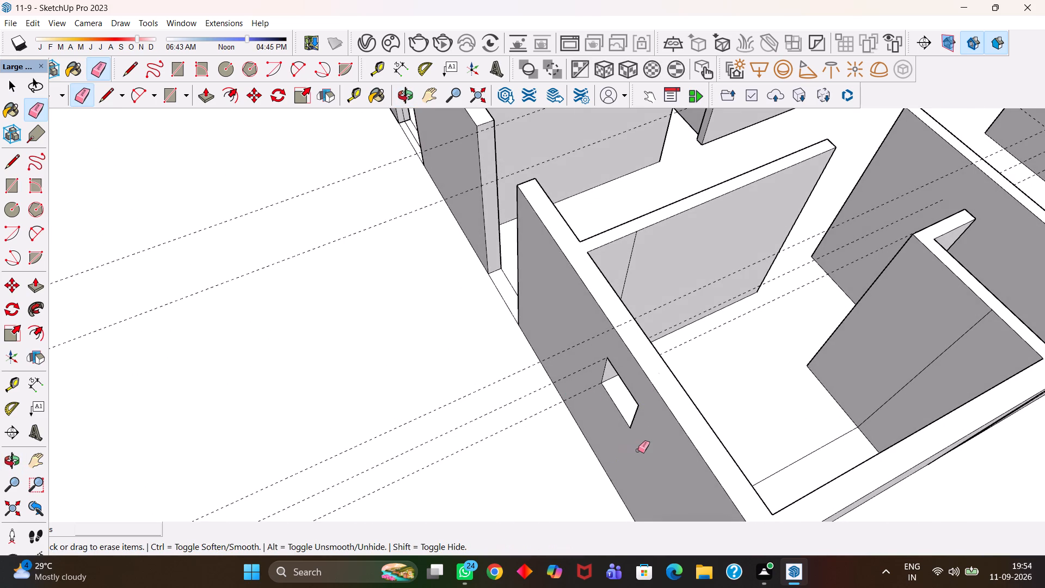
Erase the three guides crossing the outer wall at the new window opening.
left_click_drag(516, 427, 452, 377)
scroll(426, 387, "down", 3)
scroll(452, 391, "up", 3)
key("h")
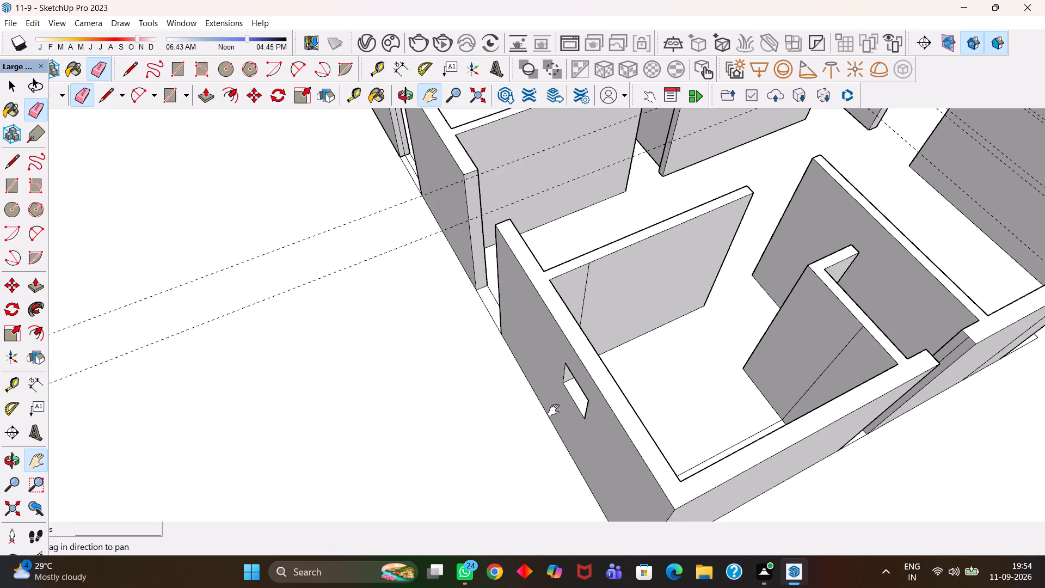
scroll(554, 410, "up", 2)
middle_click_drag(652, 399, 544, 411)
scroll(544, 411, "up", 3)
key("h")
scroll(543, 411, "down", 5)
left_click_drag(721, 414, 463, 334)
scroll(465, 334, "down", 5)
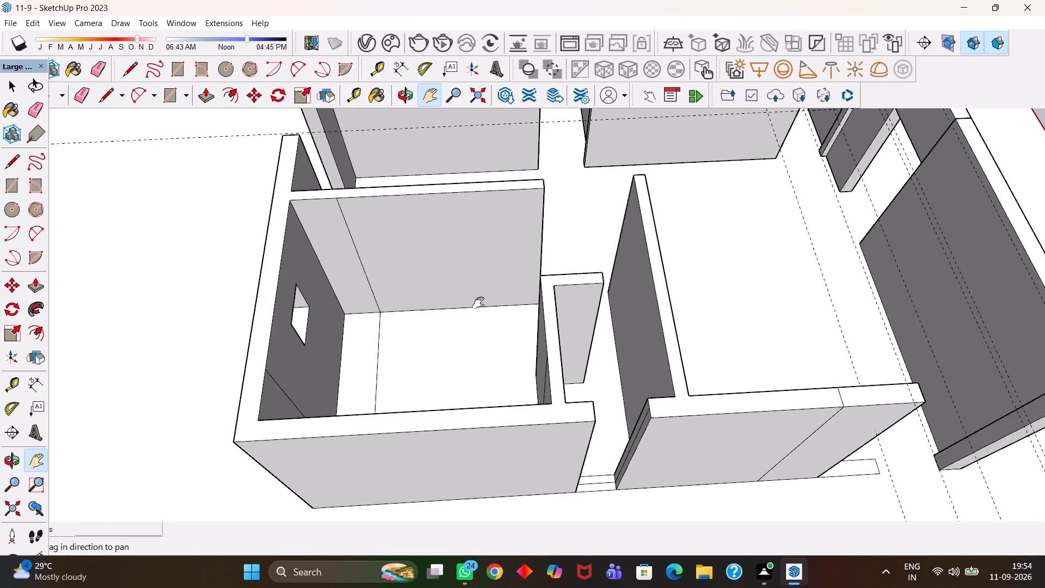
At the small room's outer-wall gap, place guides on the end face's top edge, 4' below it, and 2' above that lower guide.
middle_click_drag(478, 302, 471, 372)
scroll(471, 372, "up", 1)
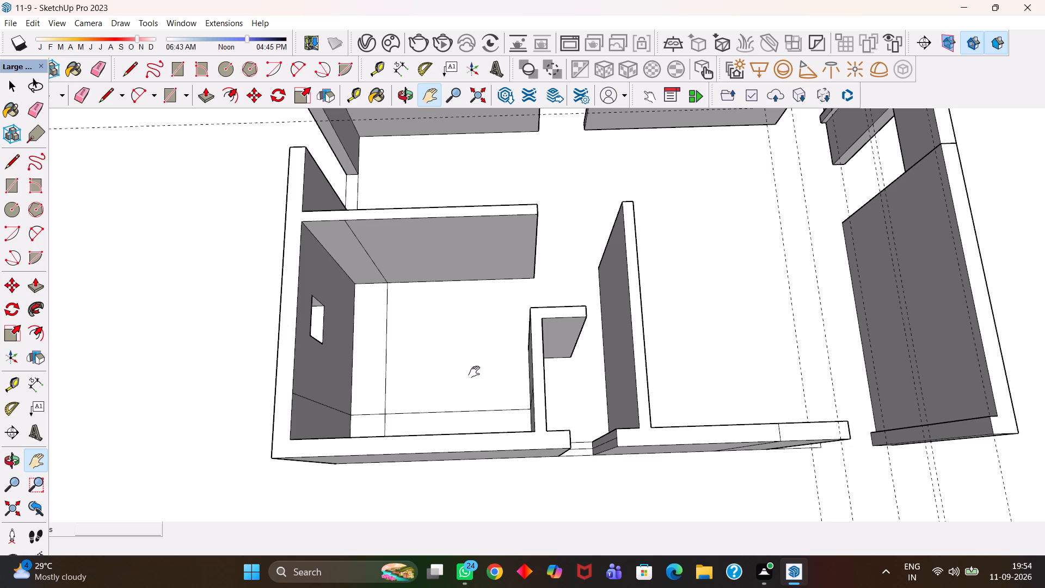
scroll(474, 372, "up", 3)
scroll(474, 372, "down", 4)
middle_click_drag(503, 403, 483, 339)
scroll(503, 403, "up", 1)
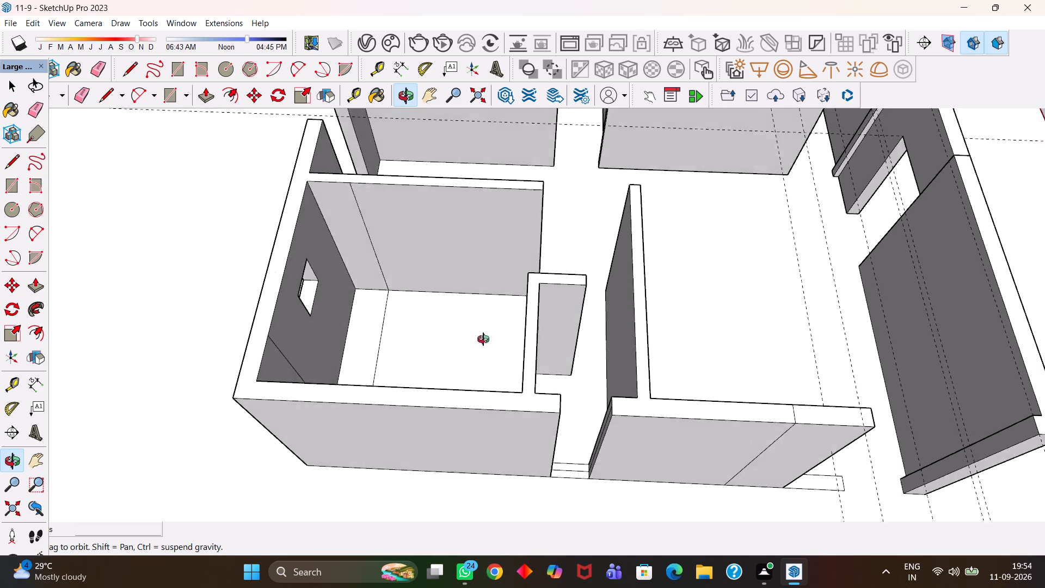
middle_click_drag(483, 339, 502, 323)
scroll(529, 390, "up", 6)
scroll(527, 393, "down", 3)
middle_click_drag(636, 412, 316, 371)
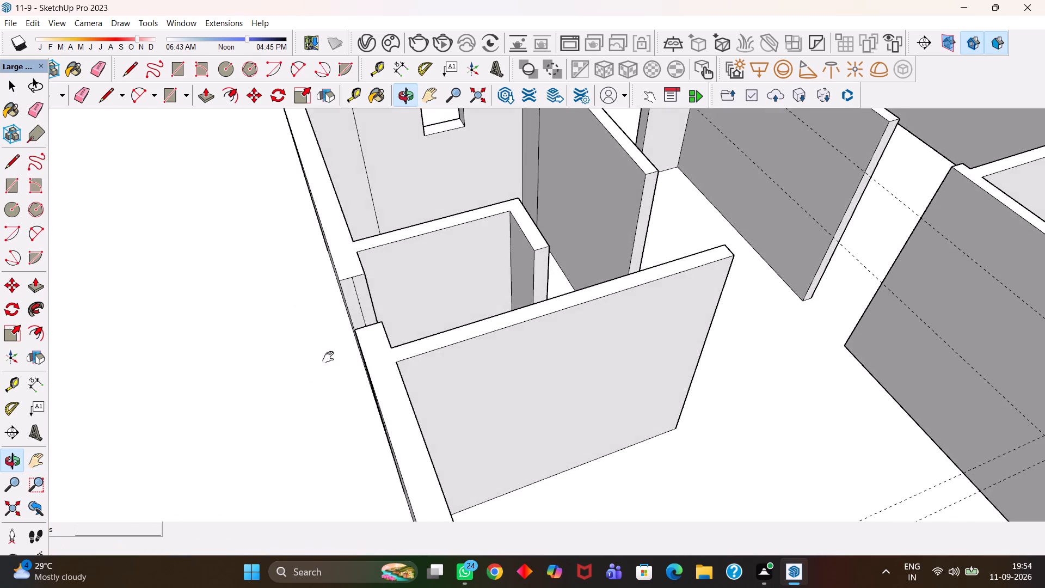
middle_click_drag(500, 385, 394, 422)
left_click_drag(405, 327, 575, 448)
scroll(528, 444, "up", 3)
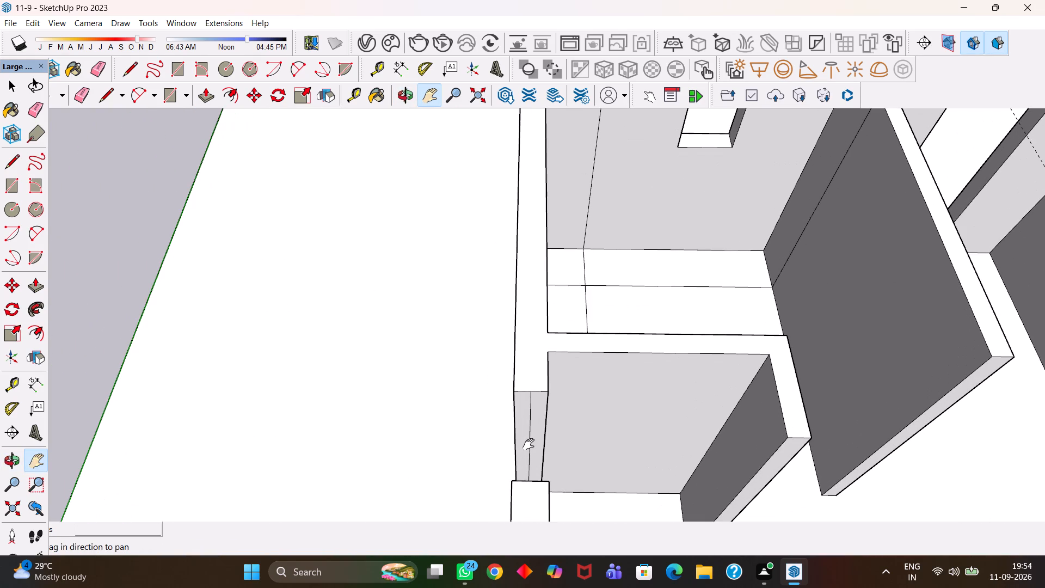
middle_click(528, 444)
scroll(528, 444, "up", 3)
middle_click_drag(531, 444, 519, 463)
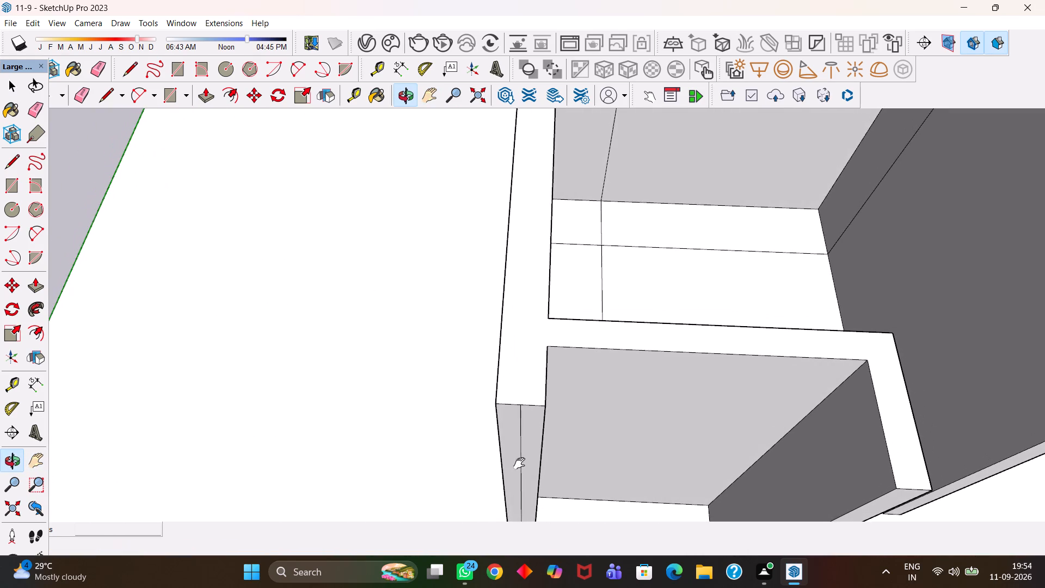
key("h")
left_click_drag(522, 468, 539, 441)
middle_click_drag(536, 437, 534, 447)
scroll(534, 447, "up", 1)
key("t")
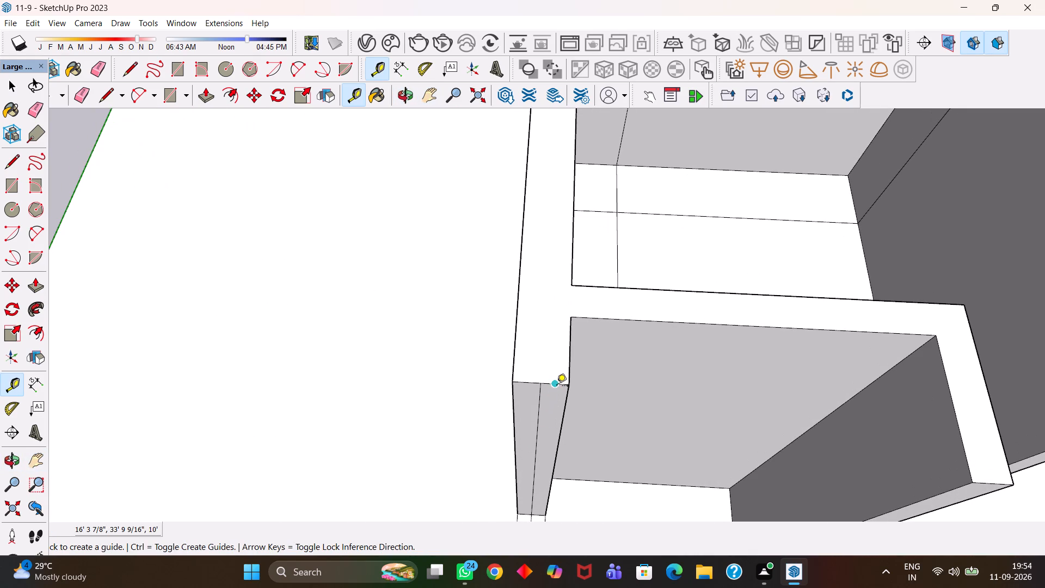
double_click(557, 387)
left_click(528, 383)
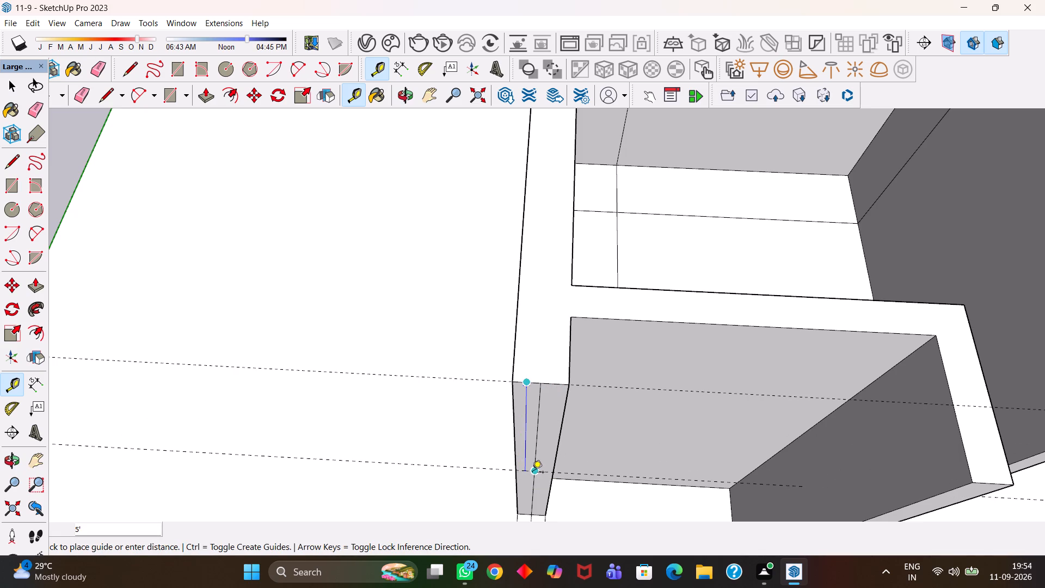
type("4'")
key("Return")
scroll(533, 473, "up", 2)
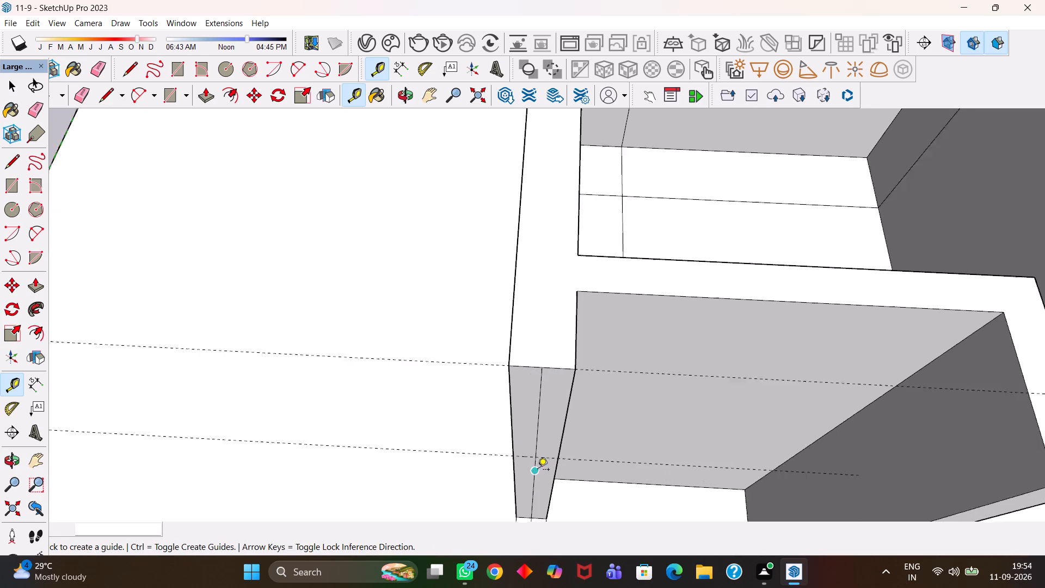
left_click(583, 459)
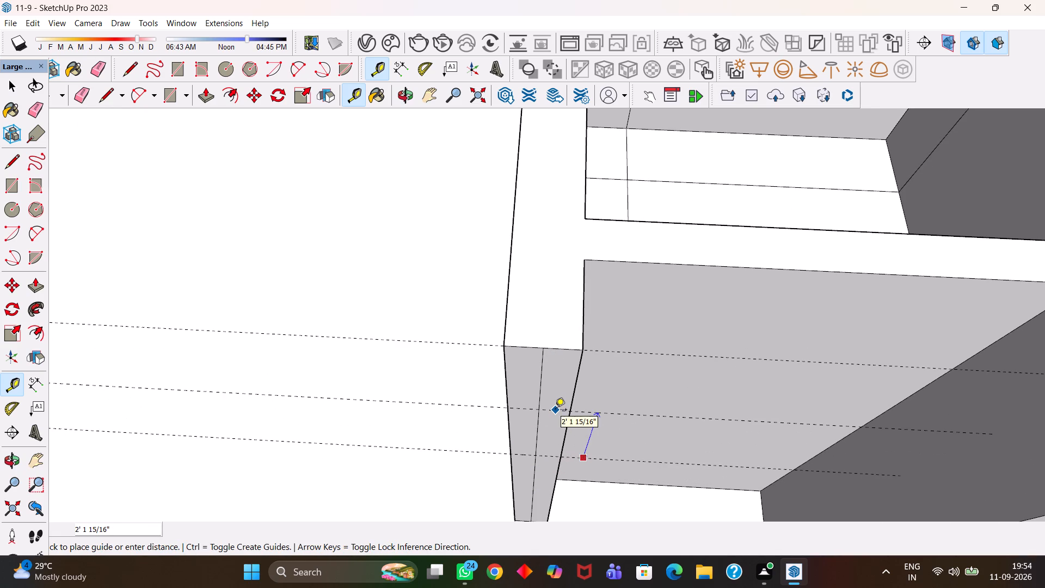
type("2'")
key("Return")
Draw a 2' by 9" rectangle across the wall's end face between the two lower guides and erase the vertical seam line through the face.
middle_click_drag(549, 411, 557, 411)
scroll(556, 411, "up", 1)
key("space")
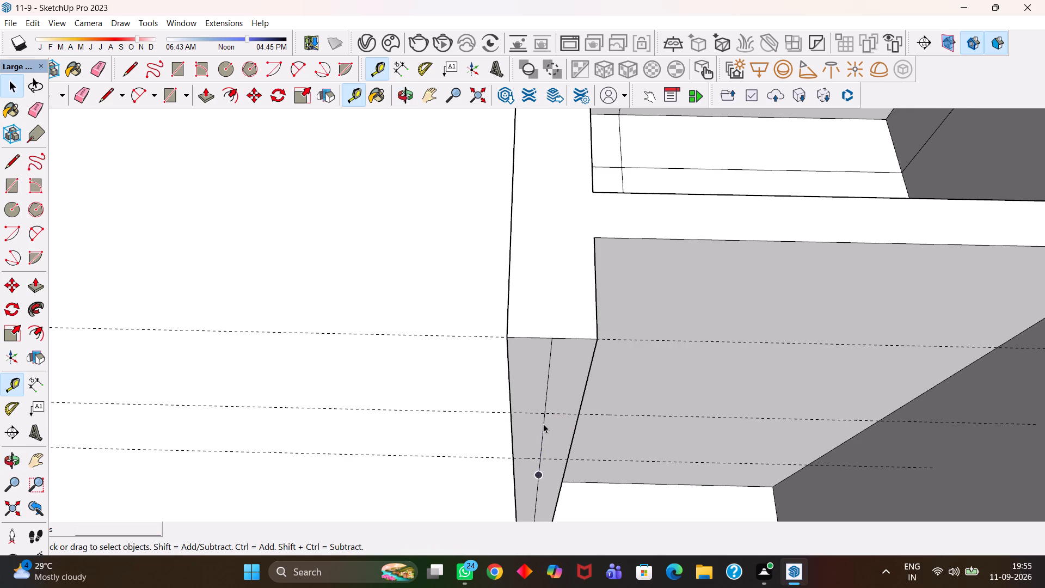
left_click(543, 425)
double_click(532, 427)
key("r")
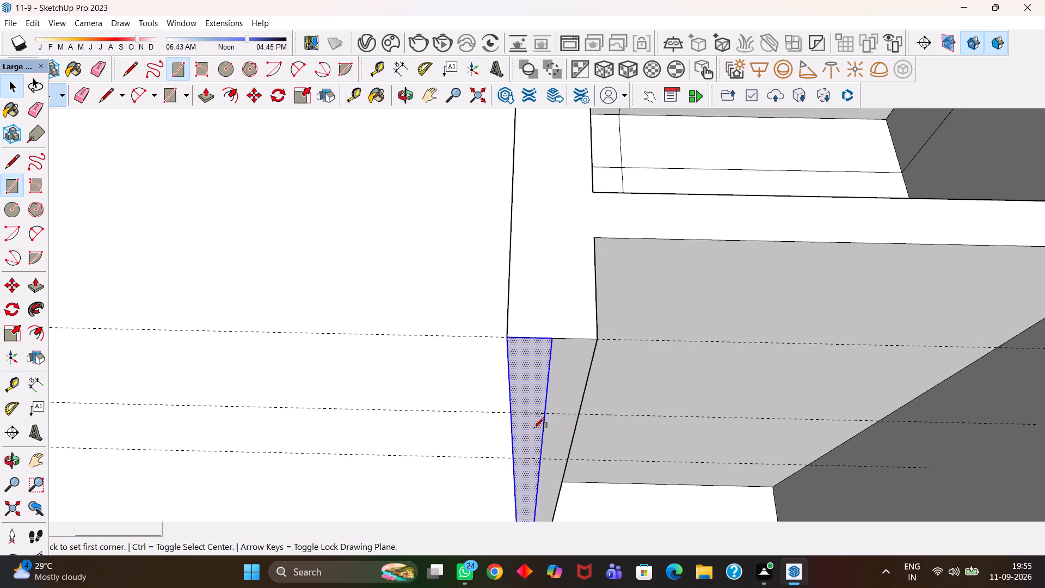
left_click(509, 415)
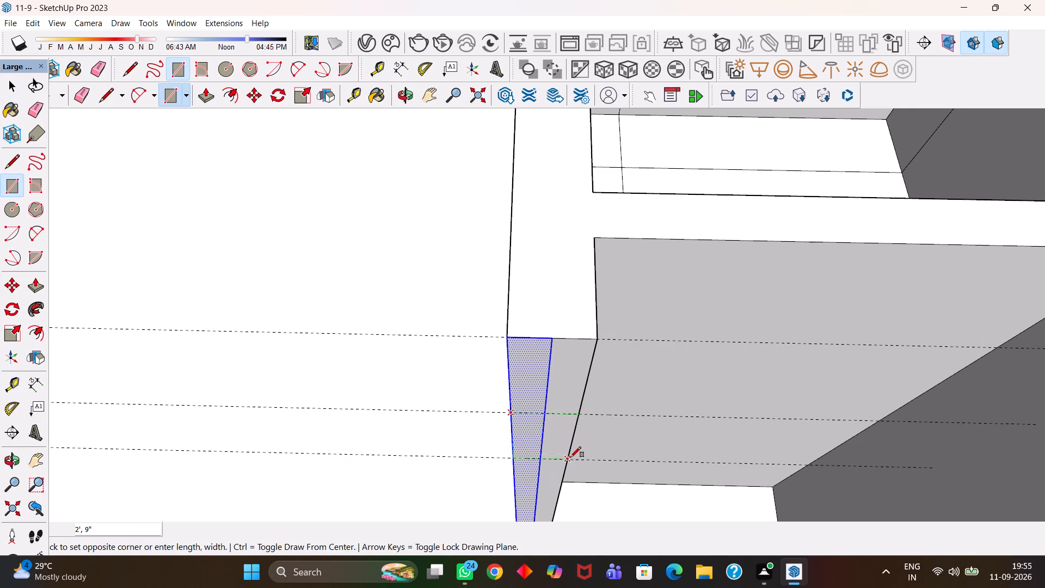
left_click(570, 457)
key("e")
left_click_drag(555, 406, 538, 395)
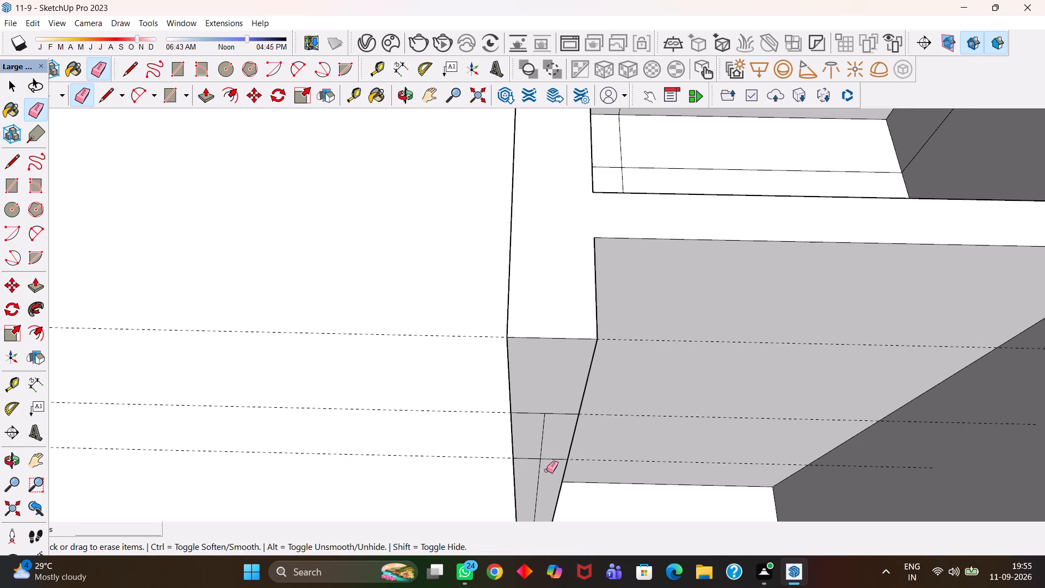
left_click_drag(546, 471, 534, 475)
left_click_drag(550, 445, 534, 444)
Push/Pull the lowest part of the end face across the gap to the neighbouring wall as the window sill wall.
scroll(532, 443, "down", 4)
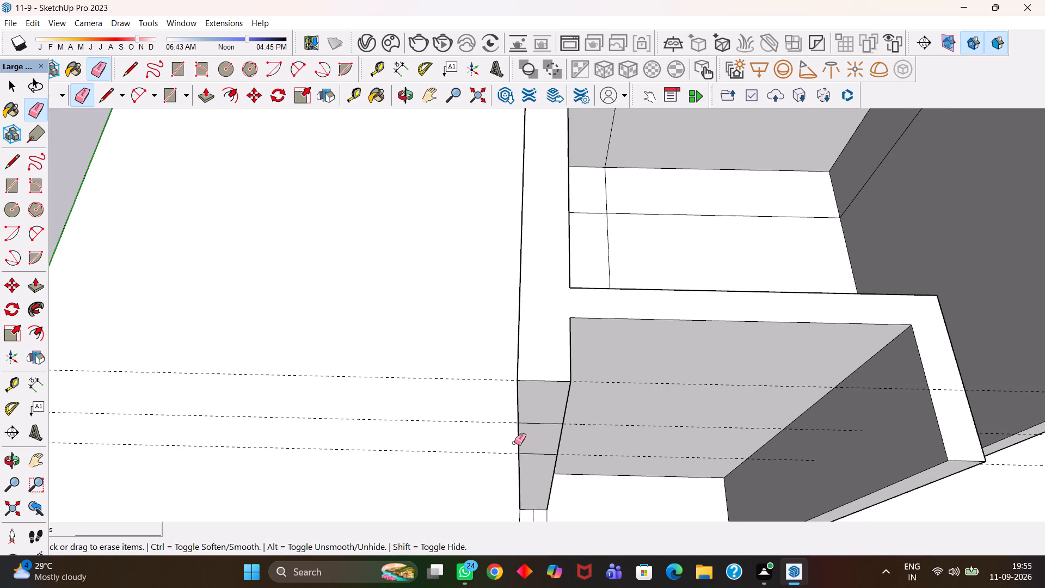
middle_click_drag(526, 461, 536, 462)
key("space")
left_click(542, 474)
scroll(542, 474, "down", 3)
key("p")
left_click(542, 474)
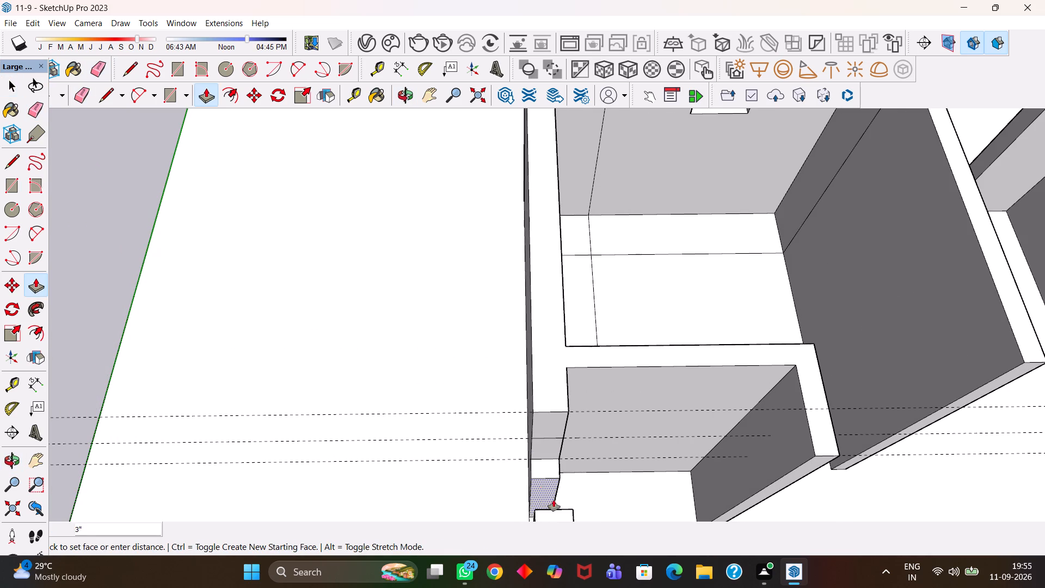
left_click(573, 509)
Push/Pull the uppermost part of the end face 2' across the gap to the neighbouring wall, leaving the middle part open.
key("space")
left_click(551, 428)
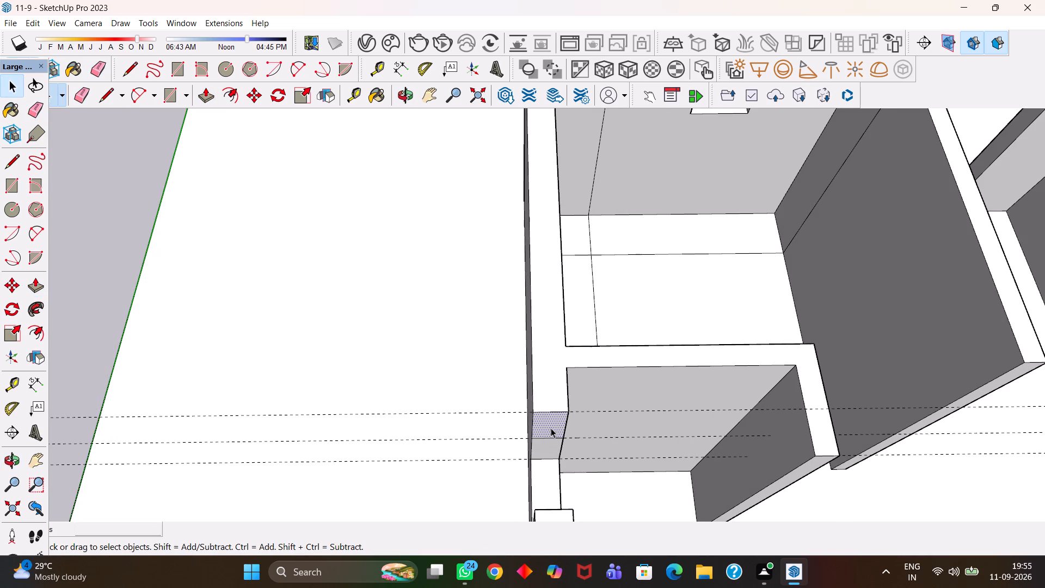
type("op")
left_click(551, 428)
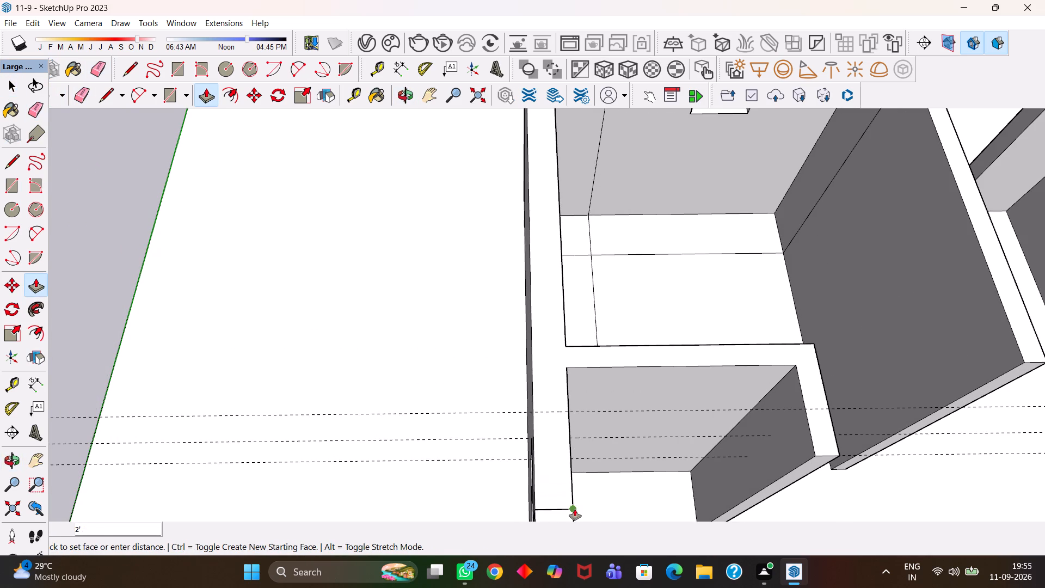
left_click(575, 509)
Erase the leftover seam lines on the wall's top and inner face around the small room's new window opening.
key("h")
left_click_drag(576, 503, 531, 407)
scroll(483, 354, "up", 4)
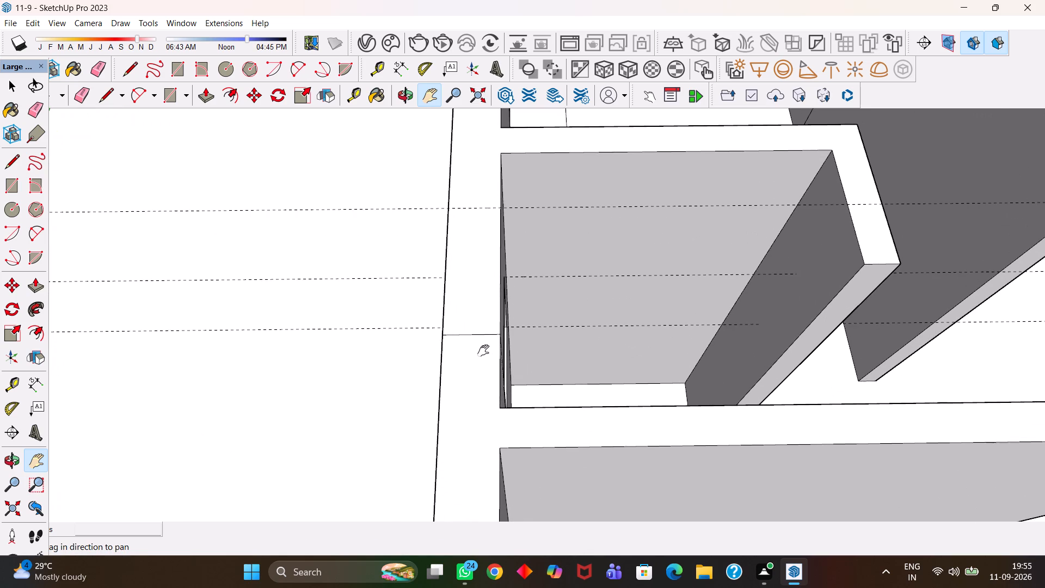
key("e")
left_click_drag(484, 336, 472, 337)
middle_click_drag(490, 328, 474, 335)
left_click_drag(459, 330, 455, 344)
middle_click_drag(526, 367, 416, 415)
left_click_drag(434, 379, 426, 391)
left_click_drag(443, 419, 455, 422)
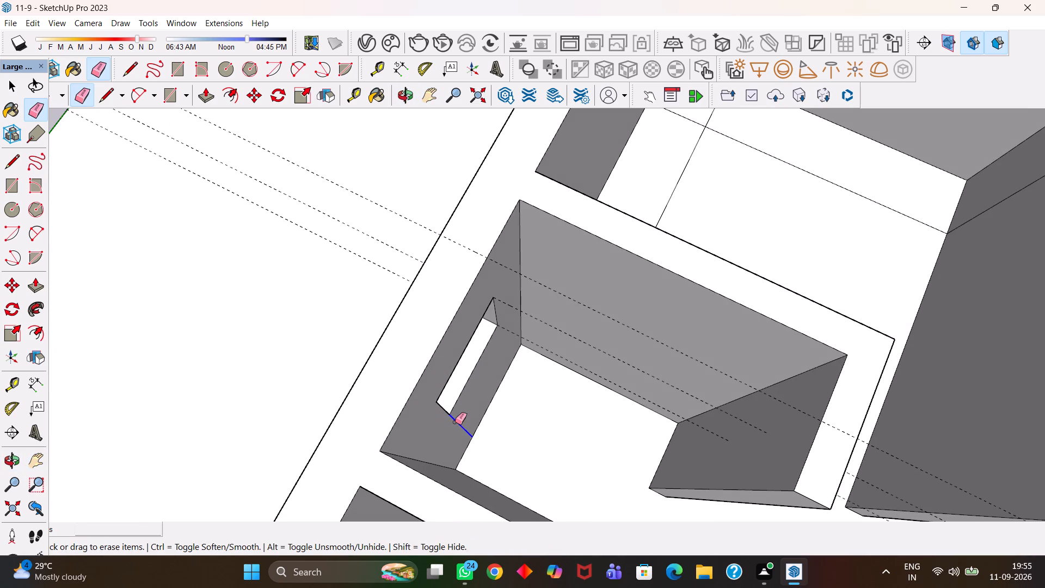
left_click_drag(455, 422, 463, 424)
Erase the leftover seam lines on the outer wall face above and below the new window opening.
scroll(464, 425, "down", 4)
middle_click_drag(414, 423, 619, 416)
scroll(506, 399, "up", 3)
middle_click_drag(530, 434, 630, 403)
scroll(630, 403, "up", 1)
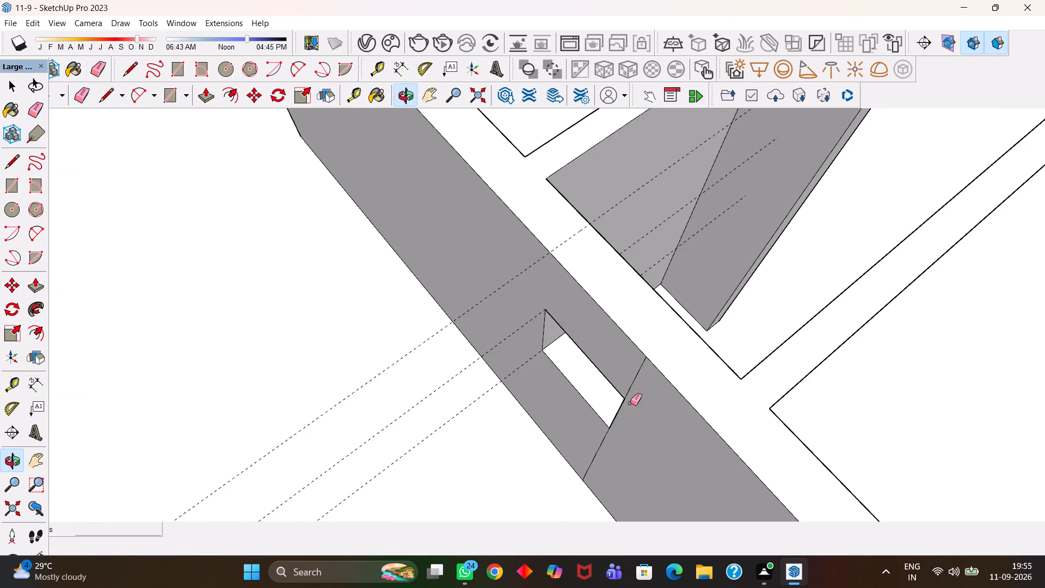
left_click(603, 444)
left_click_drag(640, 398, 626, 367)
scroll(598, 379, "down", 2)
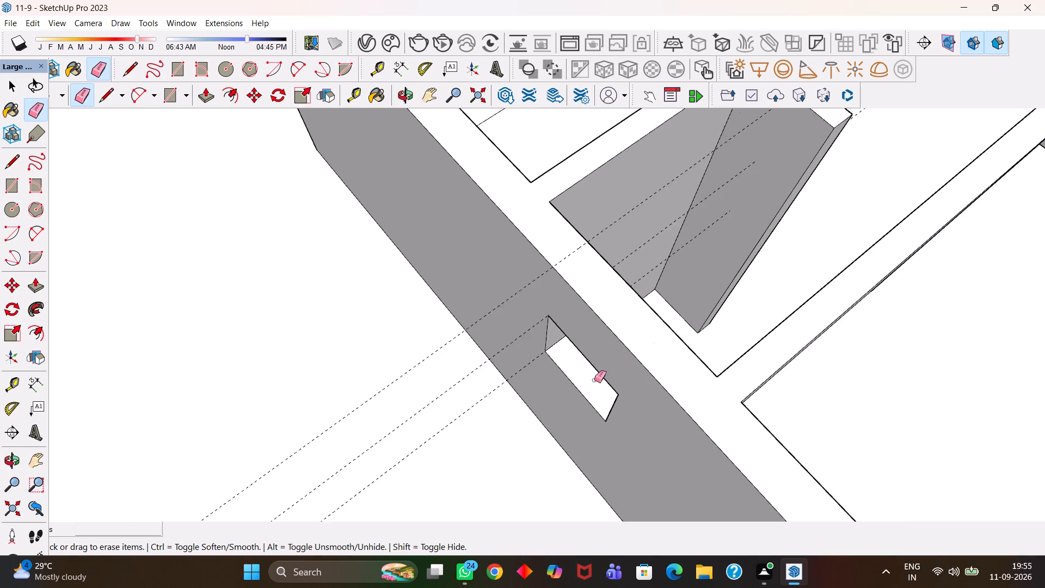
Erase the three guides running across the model at the small room's new window opening.
key("h")
scroll(594, 380, "down", 6)
middle_click_drag(685, 405, 557, 412)
scroll(552, 409, "down", 5)
key("h")
left_click_drag(684, 395, 521, 369)
scroll(517, 367, "down", 4)
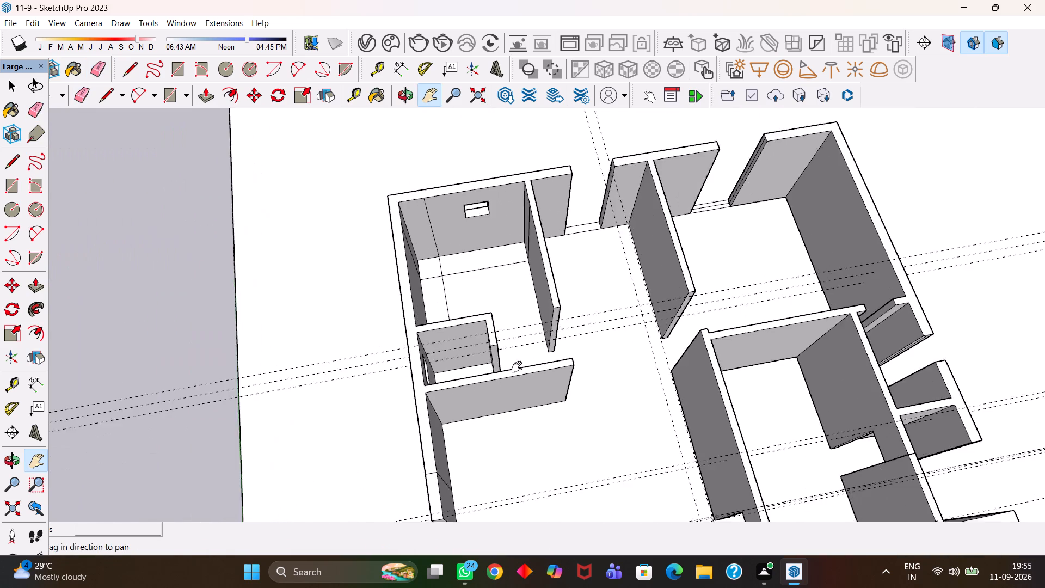
scroll(517, 367, "down", 4)
scroll(540, 339, "up", 8)
scroll(540, 339, "down", 4)
key("h")
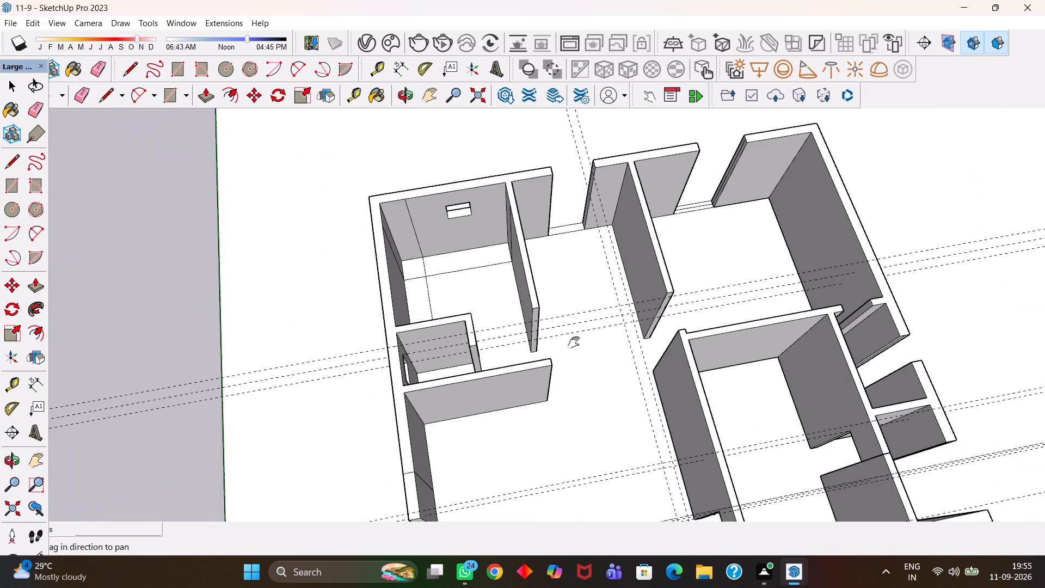
middle_click_drag(574, 342, 525, 354)
scroll(546, 350, "up", 4)
key("h")
scroll(497, 345, "up", 2)
left_click_drag(449, 317, 496, 336)
scroll(496, 336, "down", 3)
key("e")
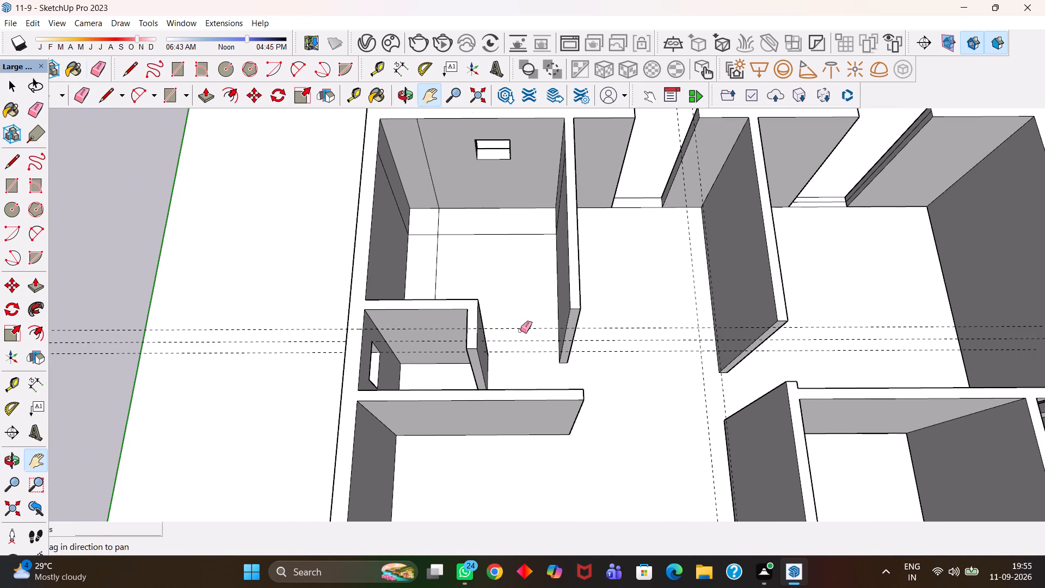
left_click_drag(521, 330, 526, 340)
left_click_drag(525, 337, 525, 353)
scroll(522, 357, "down", 5)
At the small room's doorway gap, place guides on the short partition's end face along its top edge and 3' below it.
key("h")
scroll(516, 366, "up", 8)
middle_click_drag(526, 382, 437, 389)
scroll(476, 400, "up", 3)
scroll(456, 389, "down", 5)
key("h")
scroll(484, 350, "up", 1)
middle_click_drag(550, 351, 567, 350)
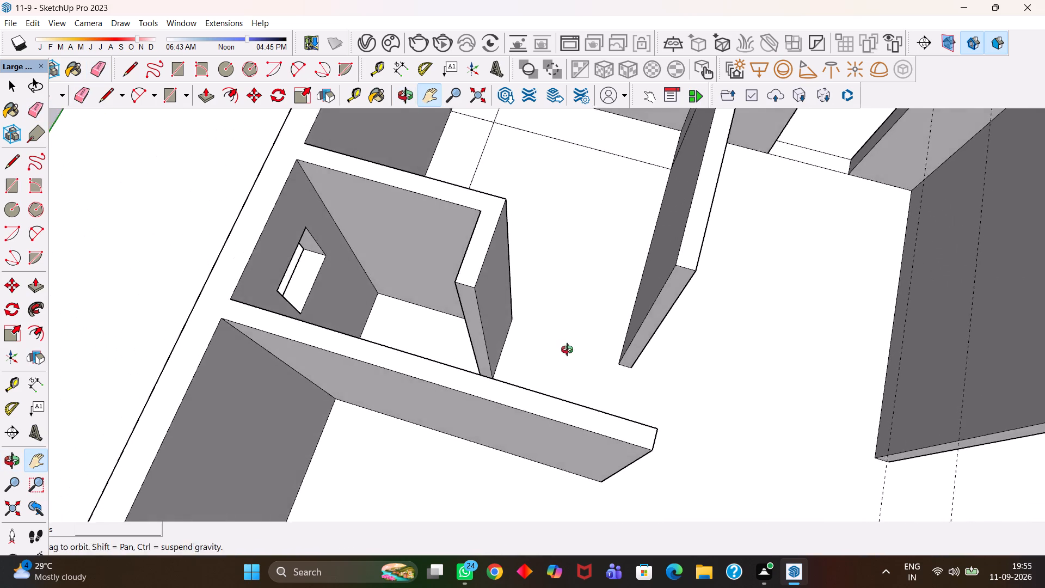
scroll(567, 350, "up", 1)
middle_click_drag(567, 350, 568, 350)
middle_click_drag(452, 332, 580, 344)
scroll(580, 344, "down", 2)
left_click_drag(489, 326, 540, 378)
middle_click_drag(558, 407, 519, 365)
key("h")
left_click_drag(558, 389, 545, 398)
middle_click(525, 411)
scroll(523, 411, "up", 1)
key("t")
scroll(533, 373, "up", 2)
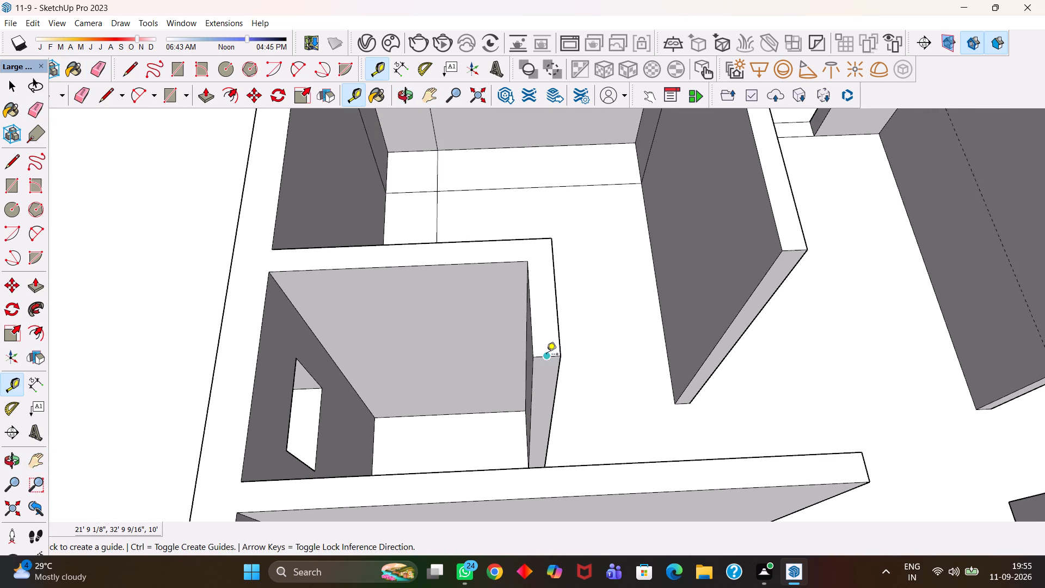
double_click(546, 355)
left_click(550, 358)
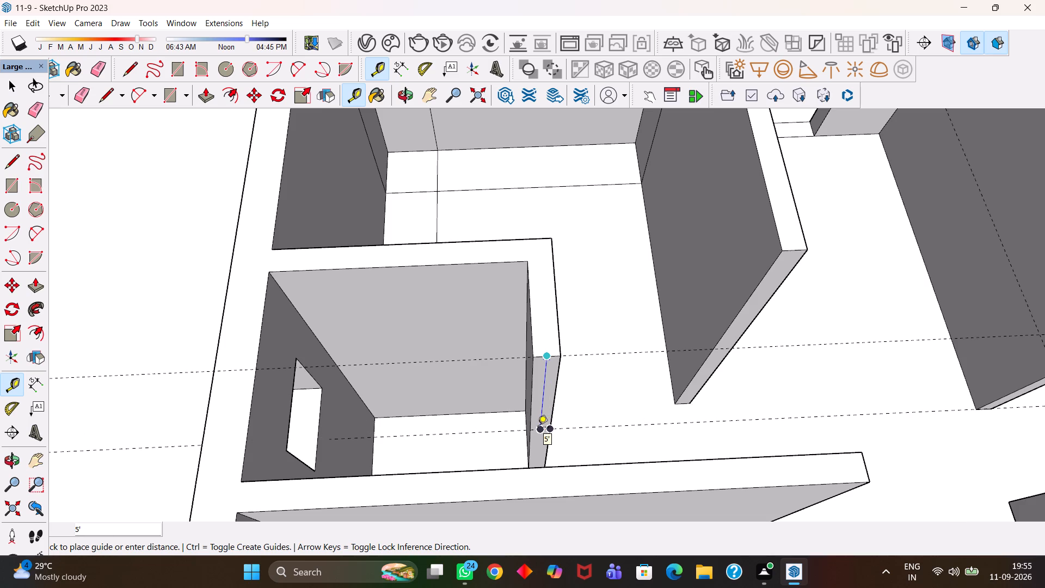
type("3'")
key("Return")
Draw a line across the short partition's end face along the 3' guide to split off the lintel part.
key("space")
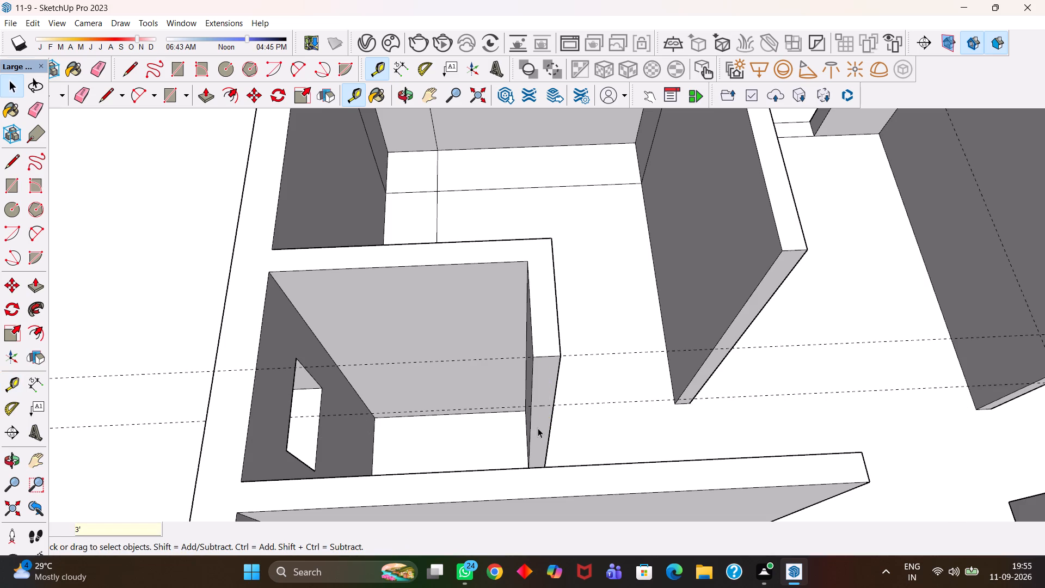
scroll(538, 422, "up", 2)
left_click(547, 393)
key("l")
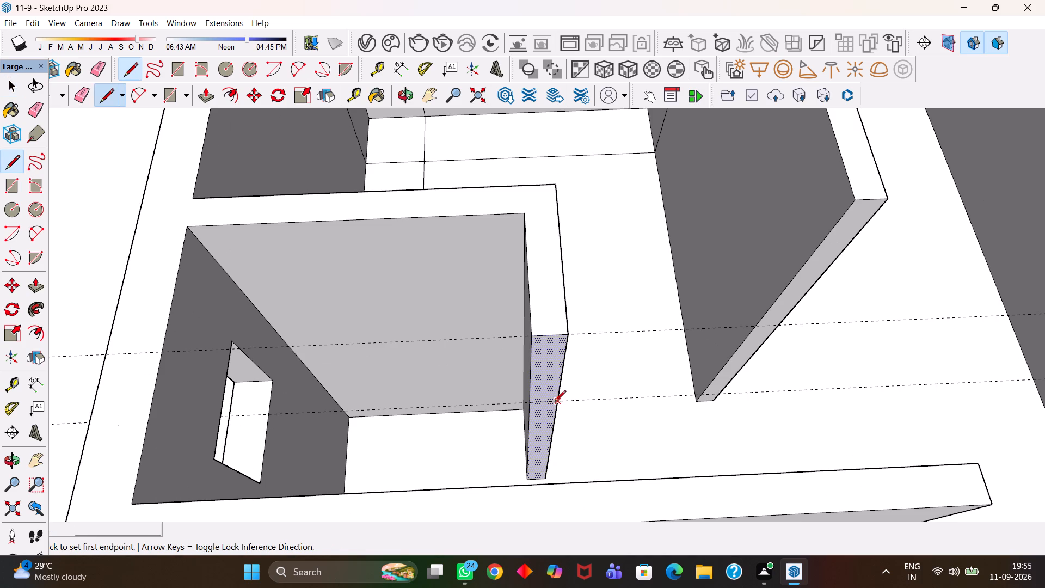
left_click(557, 402)
left_click(532, 401)
Push/Pull the upper part of the short partition's end face 2' across the doorway to the neighbouring wall as the lintel.
key("space")
left_click(546, 387)
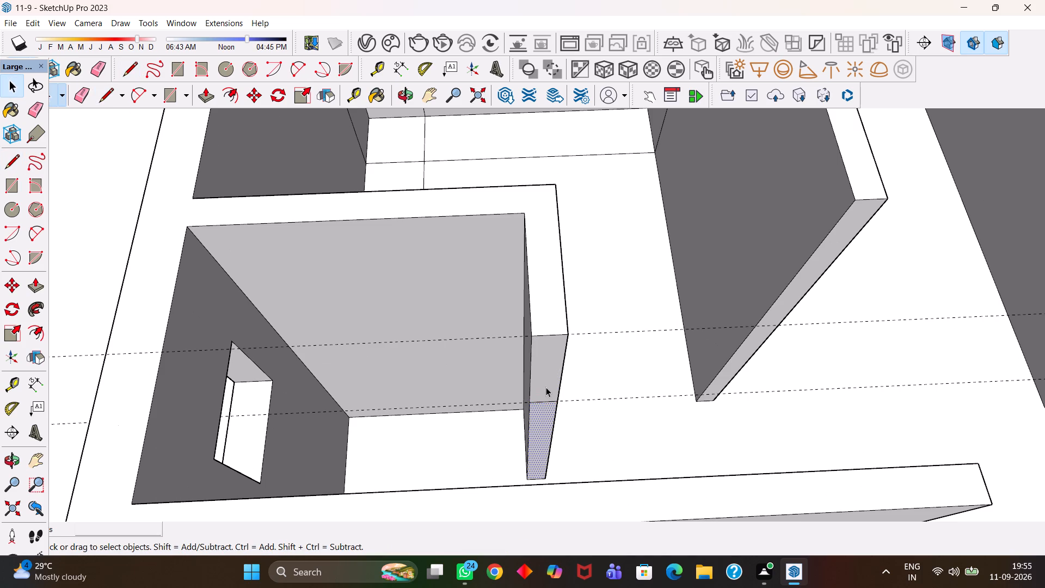
key("p")
left_click(546, 387)
left_click(570, 485)
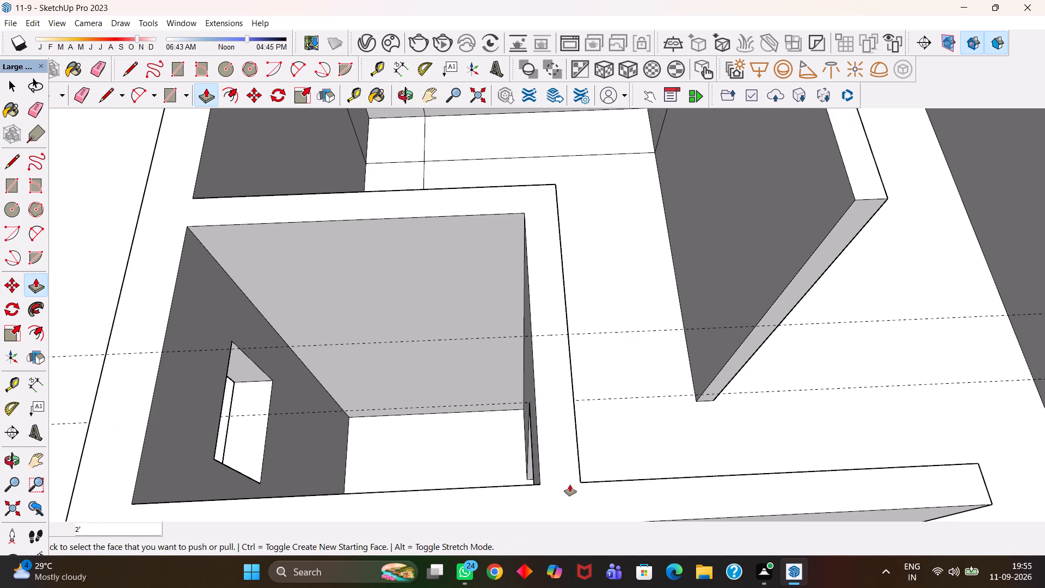
Erase the two guides running across the model at the small room's new doorway lintel.
key("h")
scroll(565, 478, "down", 5)
left_click_drag(660, 468, 433, 430)
scroll(444, 430, "down", 6)
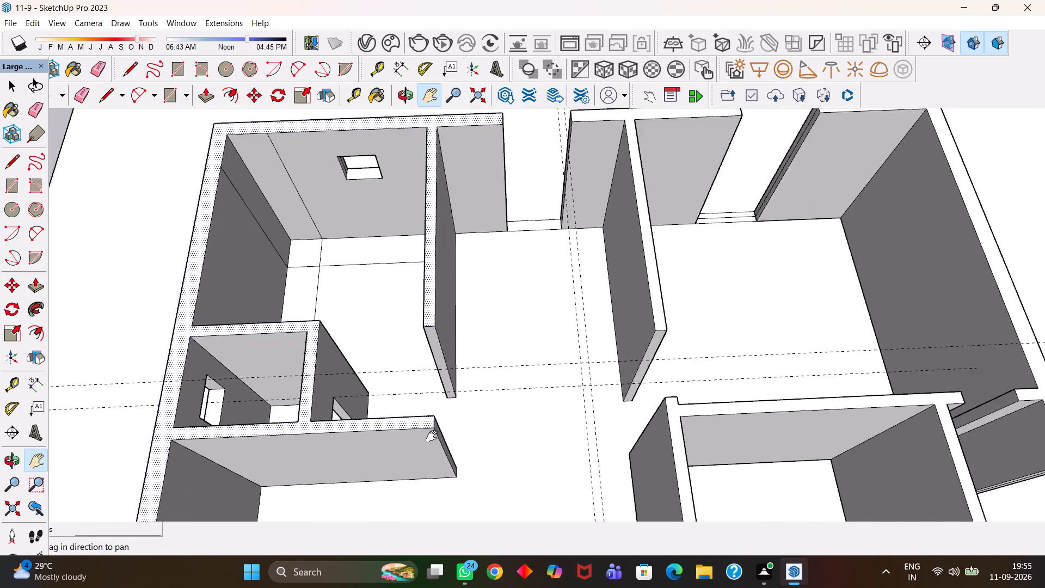
middle_click_drag(417, 389, 414, 445)
scroll(414, 445, "up", 2)
left_click_drag(426, 424, 439, 428)
key("e")
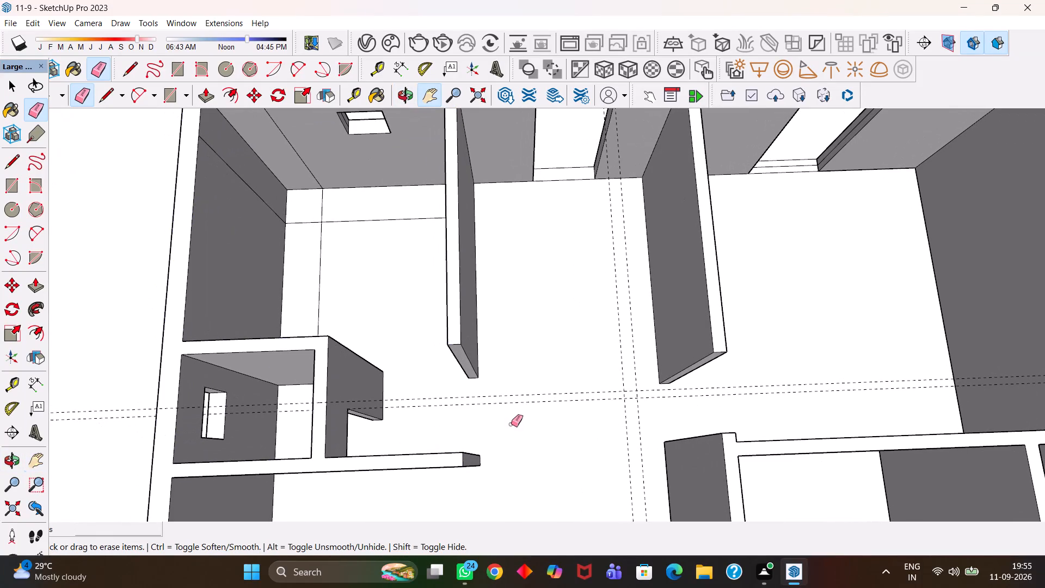
left_click_drag(511, 424, 516, 399)
left_click_drag(517, 397, 517, 386)
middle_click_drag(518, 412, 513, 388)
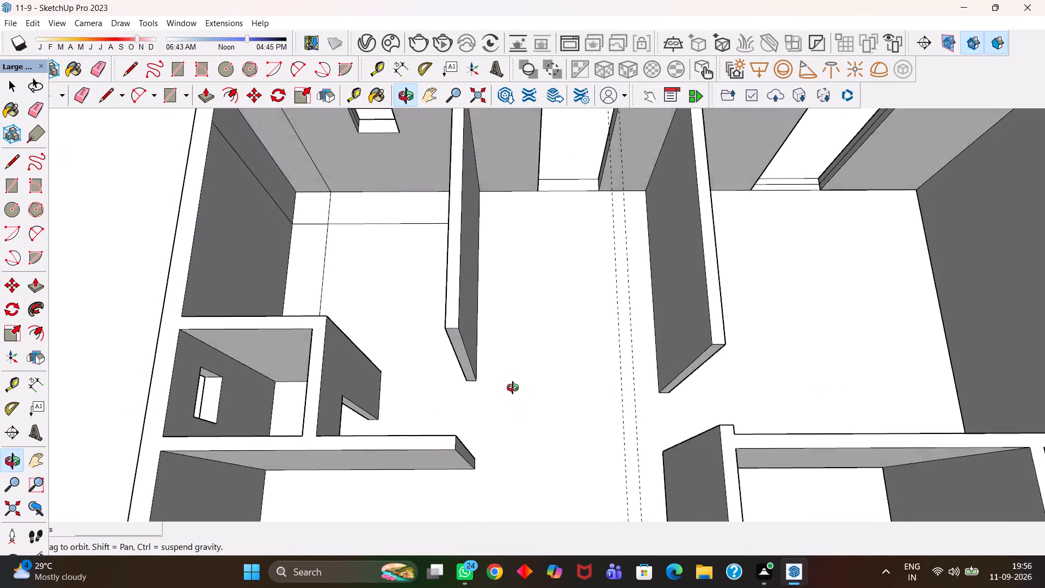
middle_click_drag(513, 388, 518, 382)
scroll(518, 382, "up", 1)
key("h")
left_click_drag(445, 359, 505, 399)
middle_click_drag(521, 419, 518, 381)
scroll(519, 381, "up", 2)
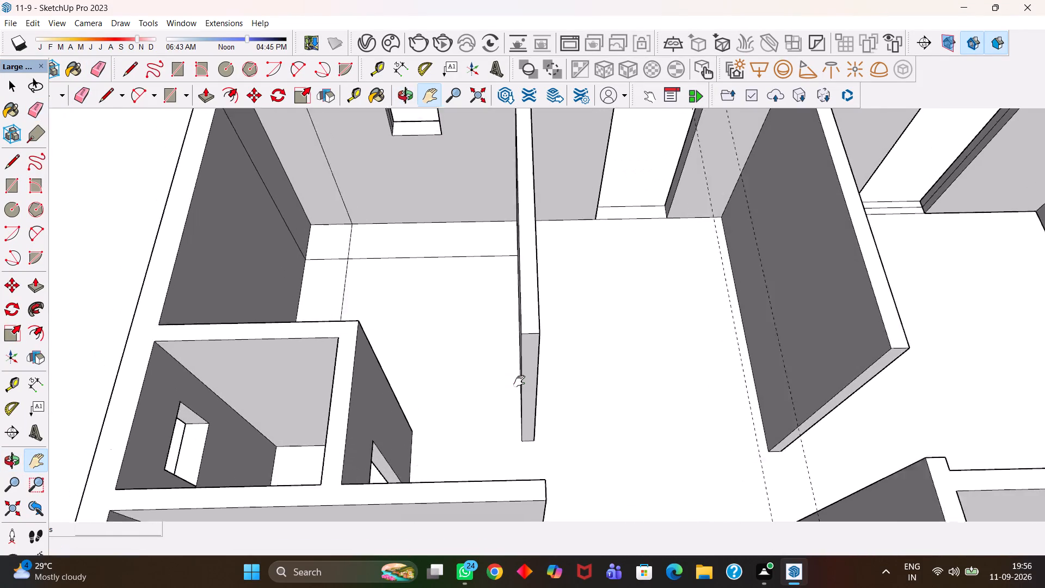
Place guides on the end face of the long partition beside the small room, along its top edge and 3' below it.
scroll(519, 381, "up", 2)
key("t")
scroll(529, 369, "down", 3)
key("t")
double_click(539, 320)
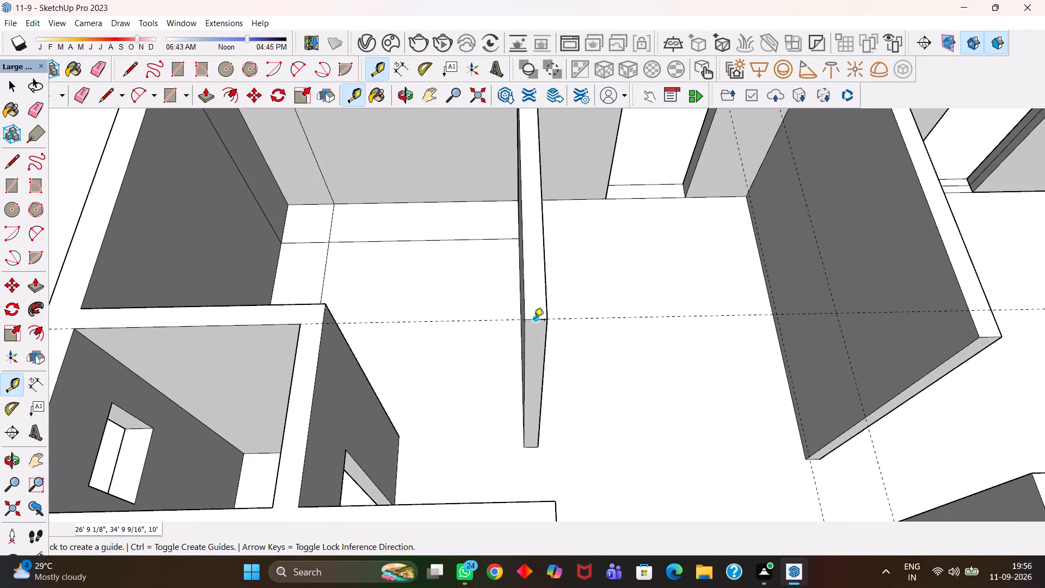
left_click(561, 320)
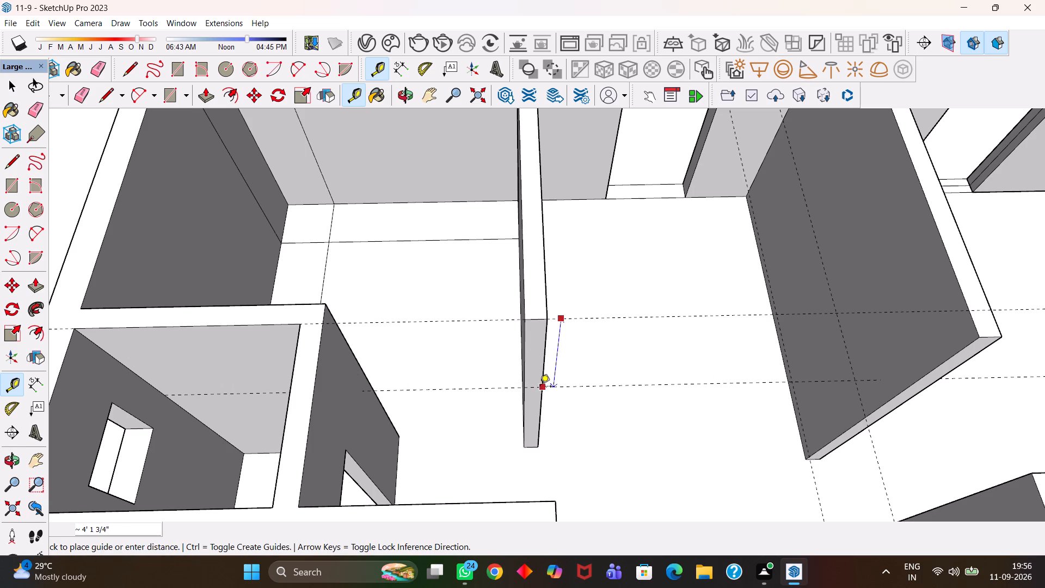
type("3'")
key("Return")
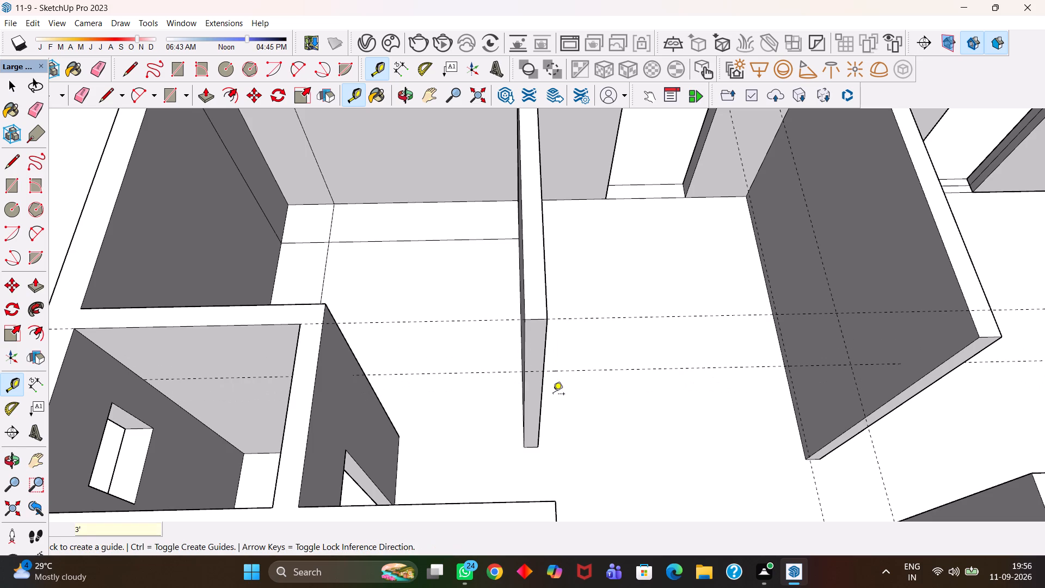
Draw a line across the long partition's end face along the 3' guide to split off the lintel part.
key("space")
scroll(553, 395, "up", 2)
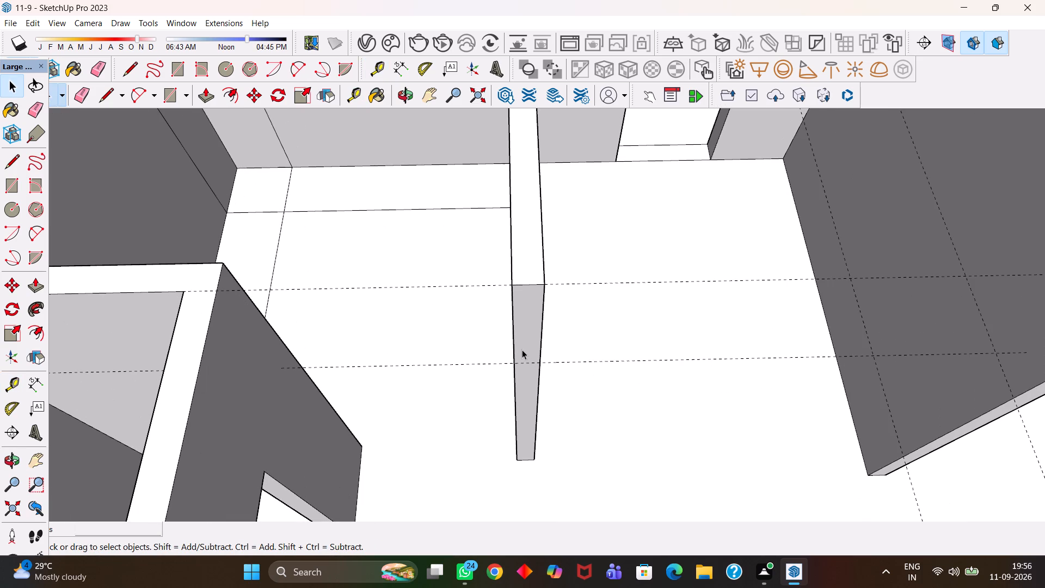
left_click(525, 350)
key("l")
left_click(542, 360)
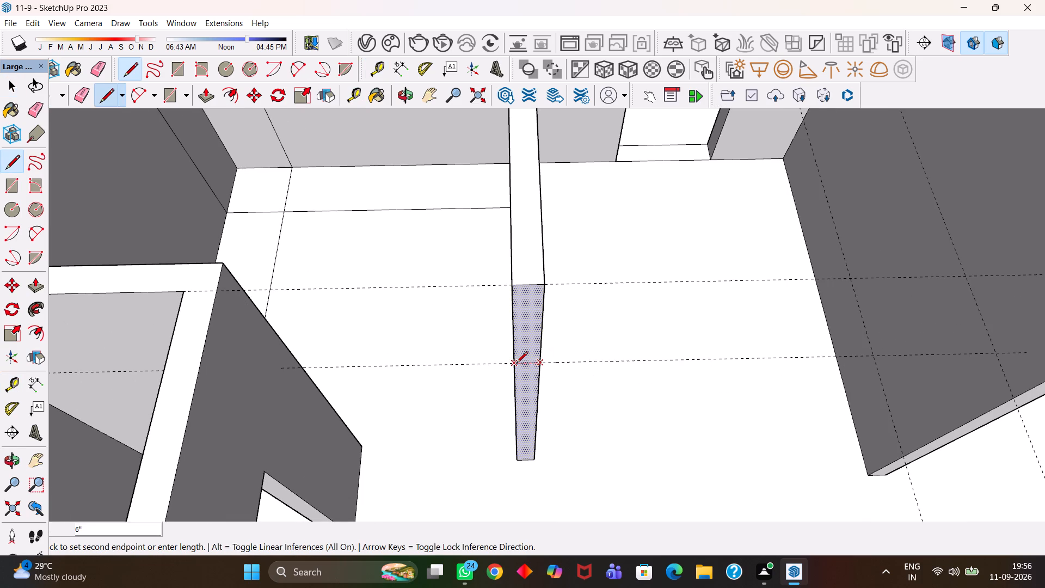
left_click(516, 364)
scroll(516, 364, "down", 8)
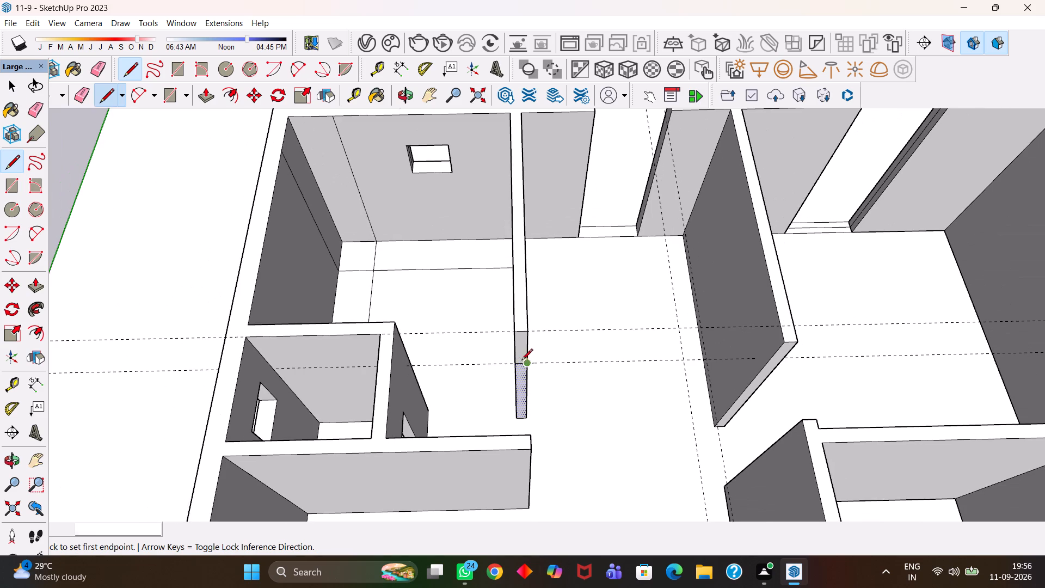
Push/Pull the upper part of the long partition's end face 4' across the doorway to the neighbouring wall as the lintel.
key("space")
left_click(522, 347)
key("p")
left_click(522, 347)
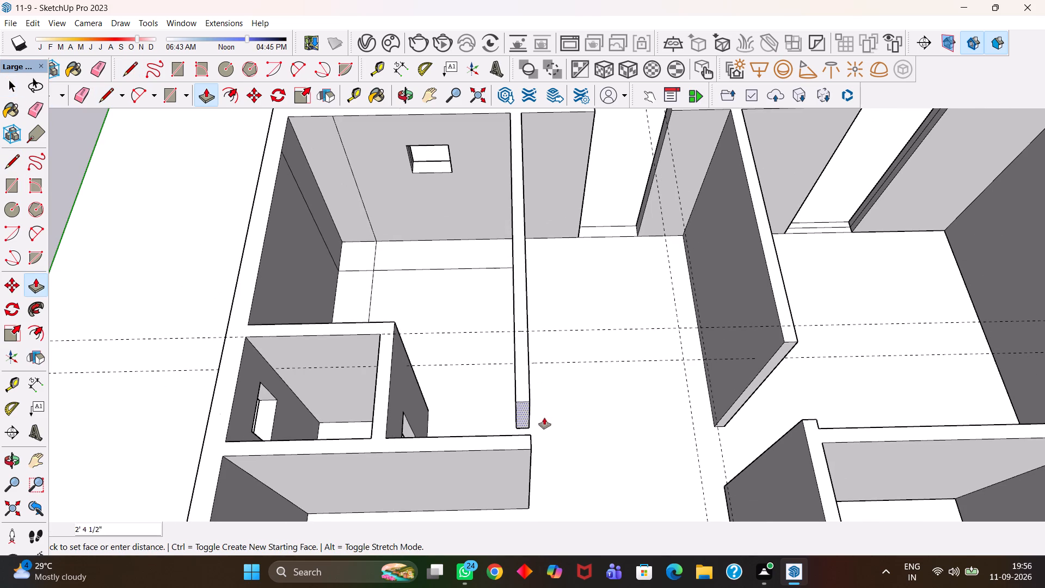
left_click(502, 437)
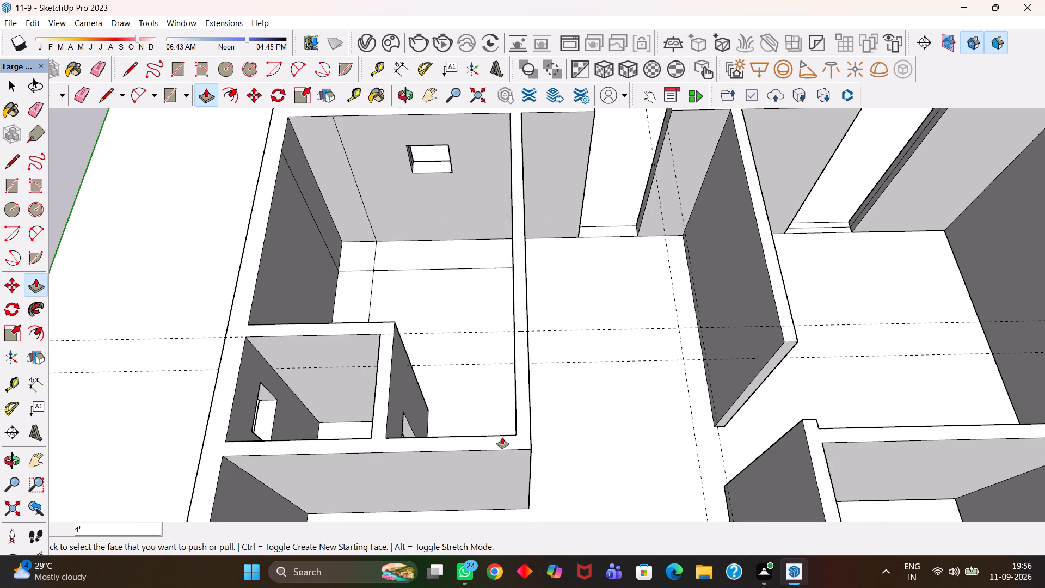
Erase the two guides running across the model at the long partition's new lintel.
scroll(505, 437, "down", 4)
key("h")
left_click_drag(567, 437, 499, 450)
middle_click_drag(535, 394, 496, 410)
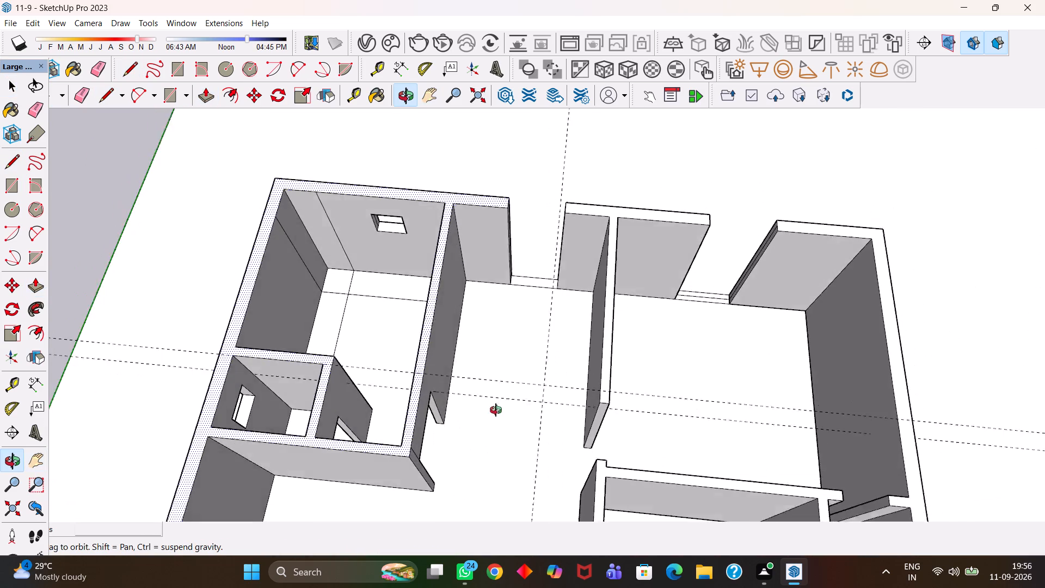
middle_click_drag(496, 410, 530, 406)
scroll(527, 406, "up", 1)
key("h")
scroll(494, 366, "up", 5)
scroll(521, 336, "down", 5)
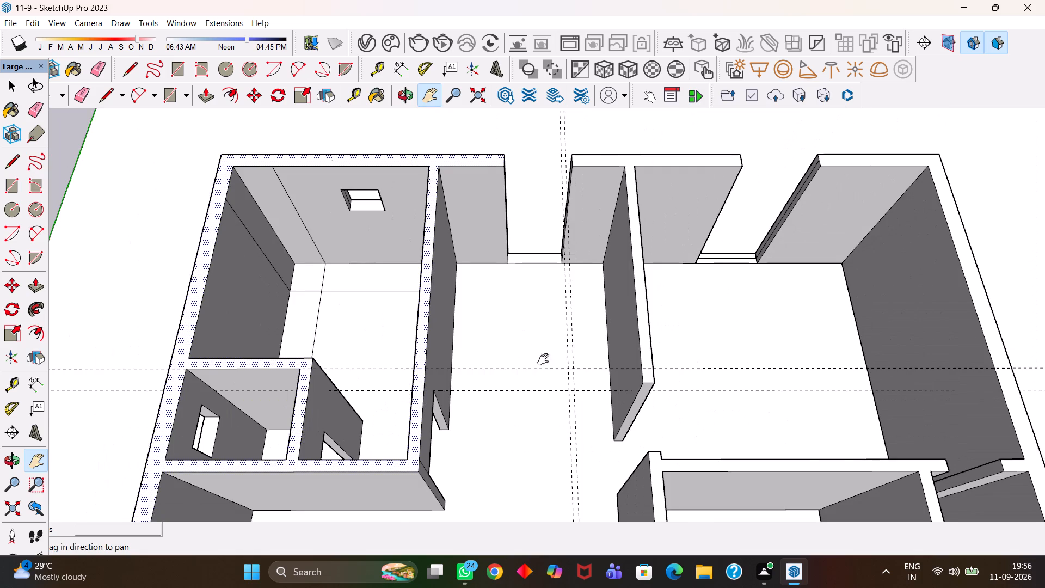
middle_click_drag(561, 342, 613, 312)
scroll(571, 335, "up", 2)
left_click_drag(517, 262, 491, 348)
middle_click_drag(467, 350, 622, 353)
middle_click_drag(502, 326, 640, 345)
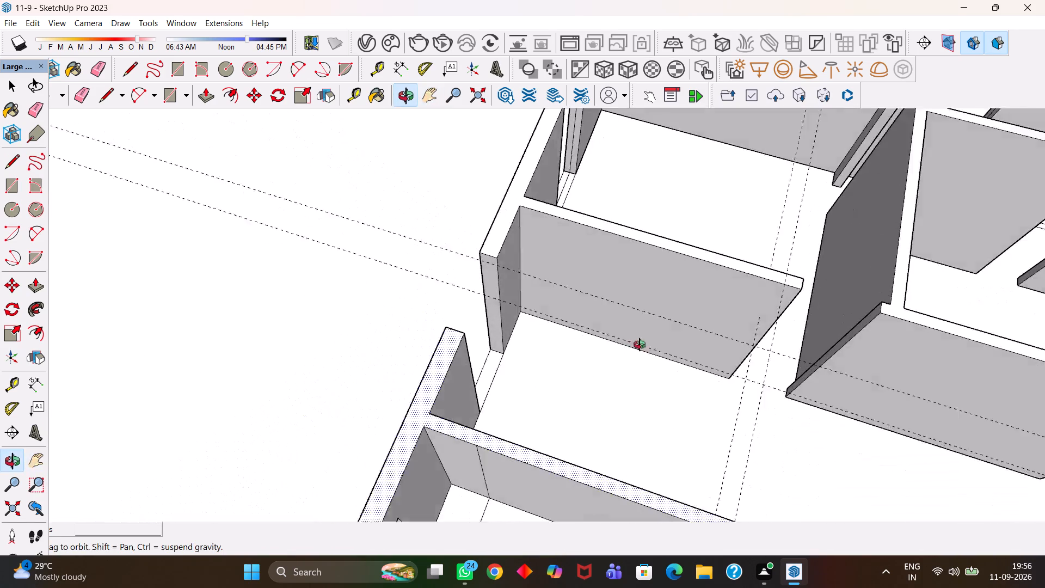
middle_click_drag(640, 345, 643, 343)
left_click_drag(517, 299, 511, 374)
middle_click_drag(400, 362, 507, 362)
scroll(507, 362, "up", 6)
middle_click_drag(558, 399, 518, 399)
scroll(518, 399, "down", 3)
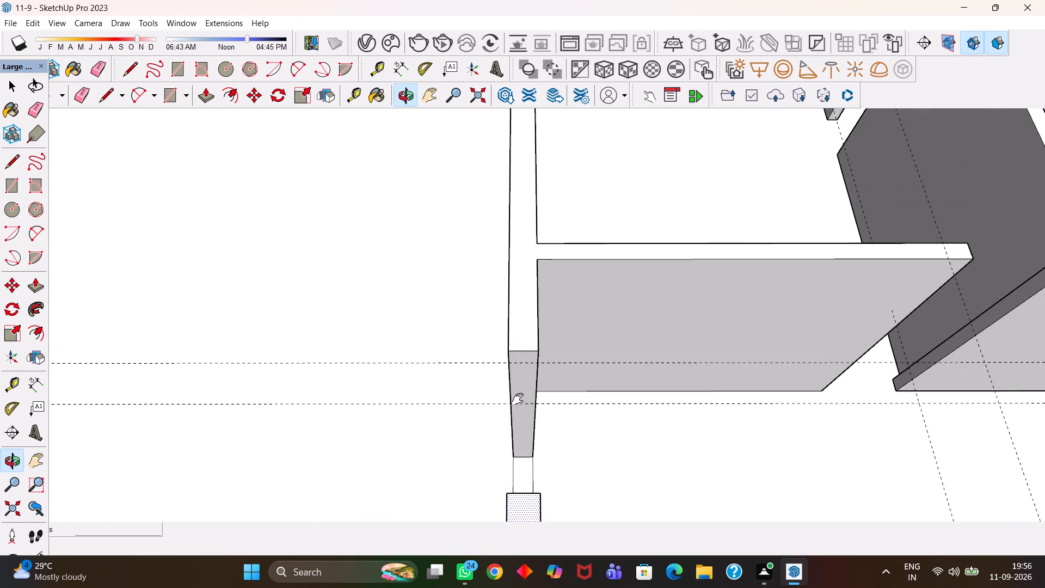
middle_click_drag(528, 401, 534, 408)
key("e")
left_click_drag(459, 366, 460, 391)
left_click_drag(459, 392, 453, 419)
At the middle room's exterior wall gap, place guides on the wall's end face along its top edge and 3' below it.
middle_click(448, 416)
scroll(451, 418, "up", 3)
key("h")
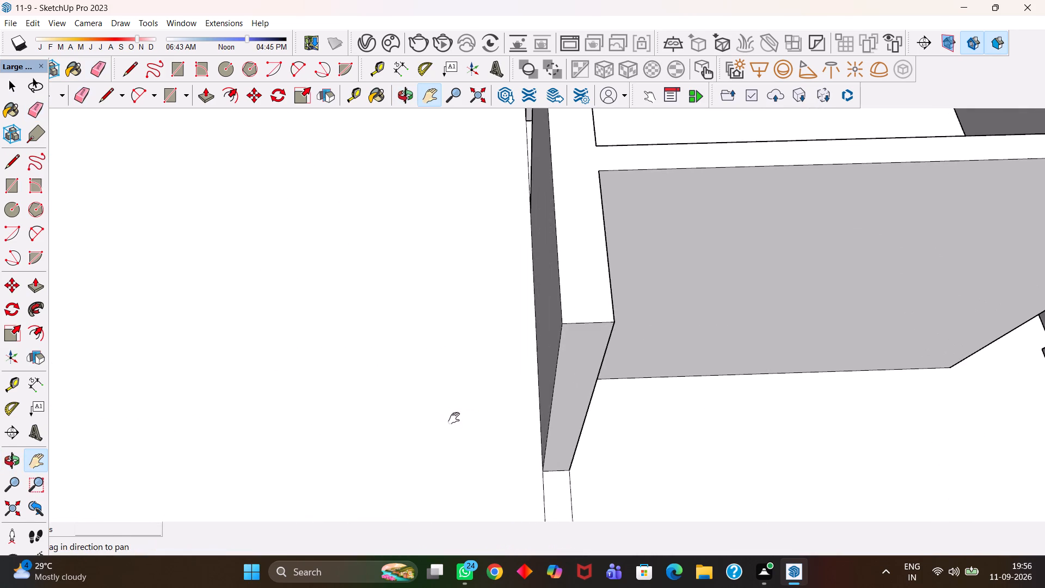
left_click_drag(540, 427, 477, 426)
scroll(476, 422, "down", 4)
middle_click_drag(458, 421, 480, 422)
scroll(480, 422, "up", 3)
key("t")
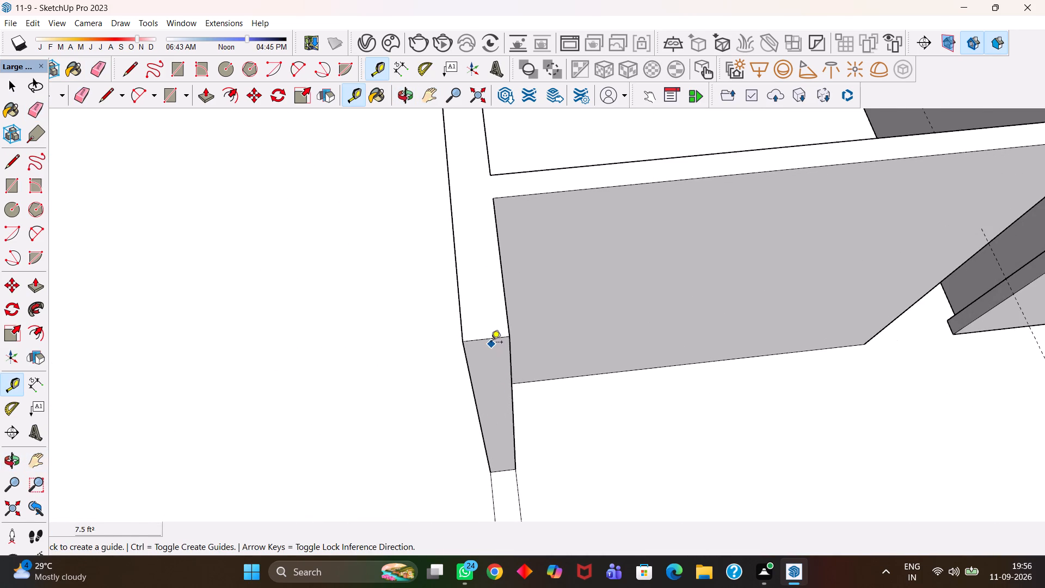
double_click(491, 339)
left_click(484, 339)
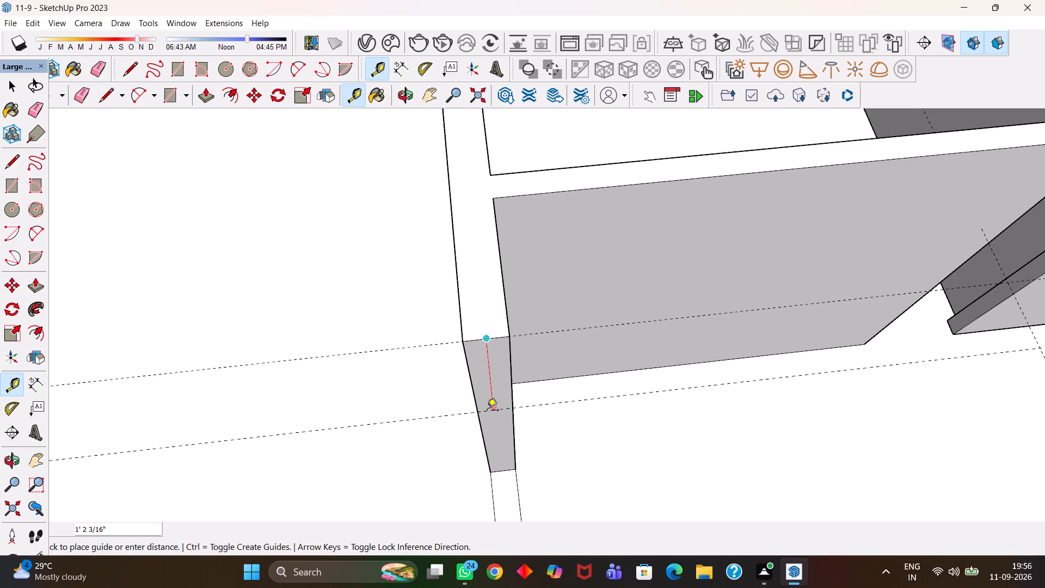
type("3'")
key("Return")
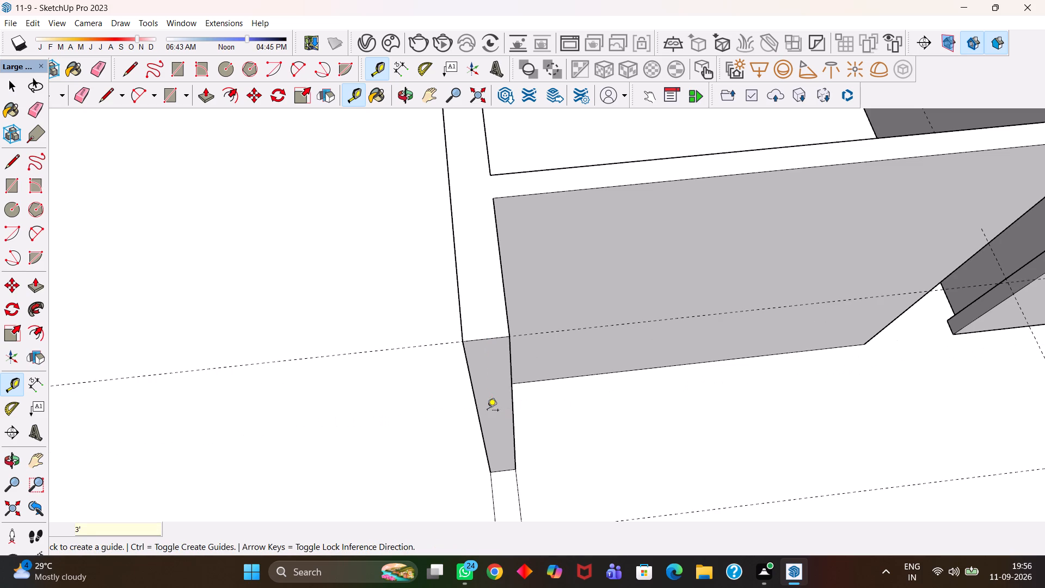
left_click(548, 333)
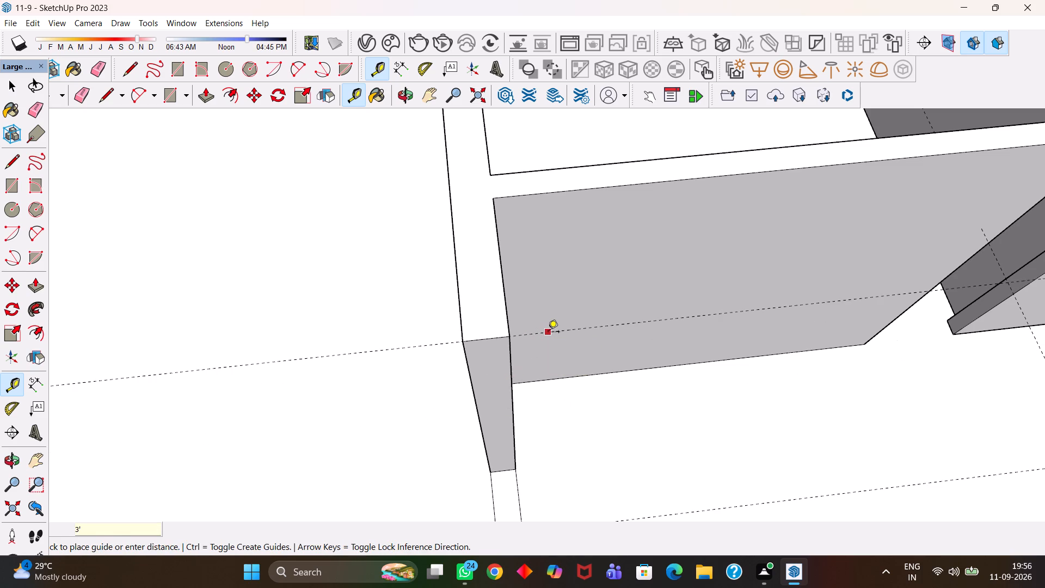
type("3'")
key("Return")
Draw a rectangle on the exterior wall's end face from the 3' guide up to the top corner as the lintel profile.
scroll(500, 428, "up", 5)
key("h")
middle_click_drag(502, 420, 476, 426)
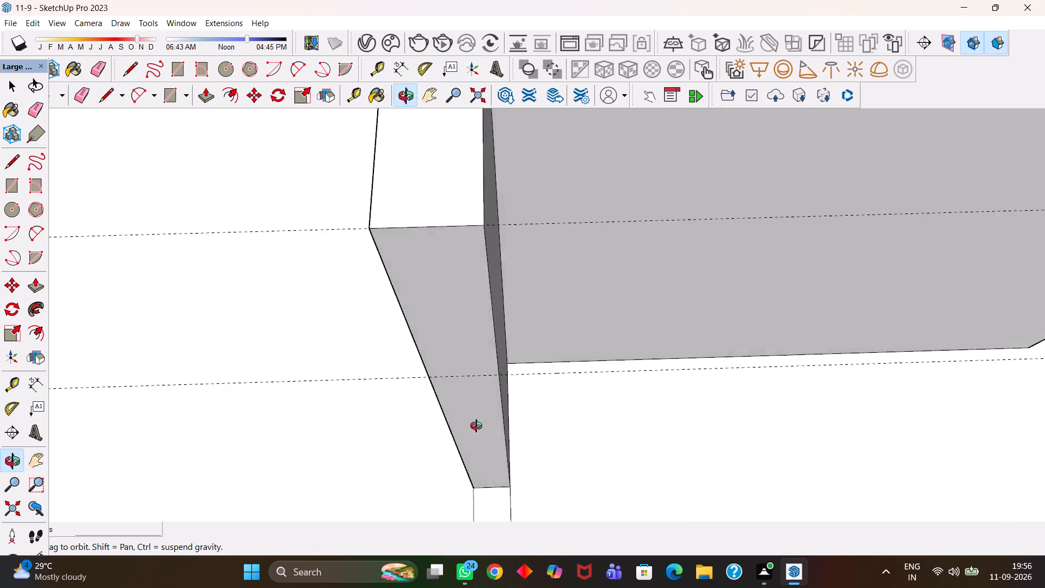
middle_click_drag(476, 426, 476, 427)
scroll(476, 428, "down", 2)
key("h")
left_click_drag(477, 397, 536, 416)
middle_click(538, 417)
scroll(538, 417, "up", 1)
key("space")
double_click(531, 394)
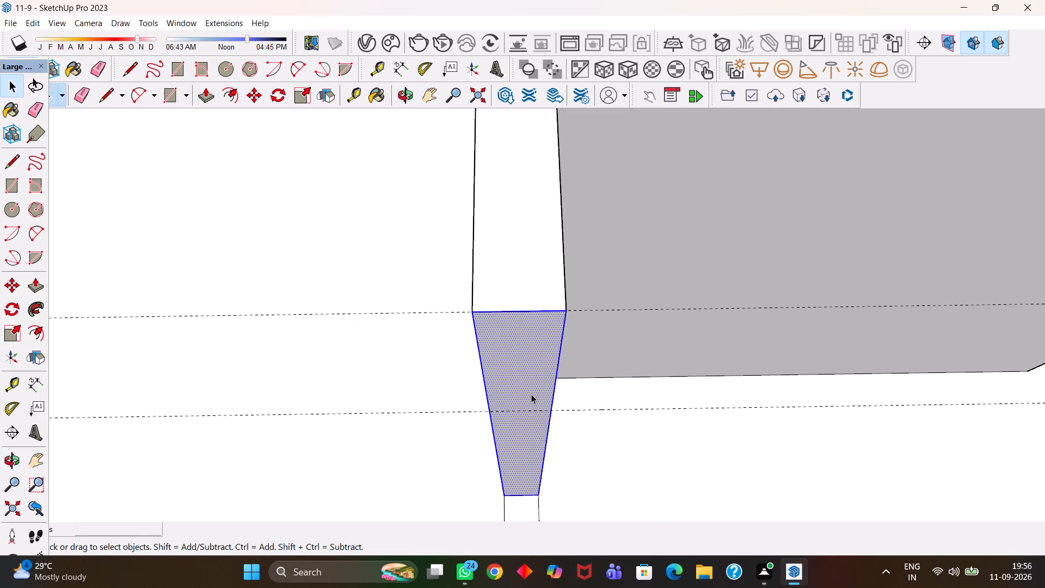
left_click(531, 394)
key("r")
left_click(490, 411)
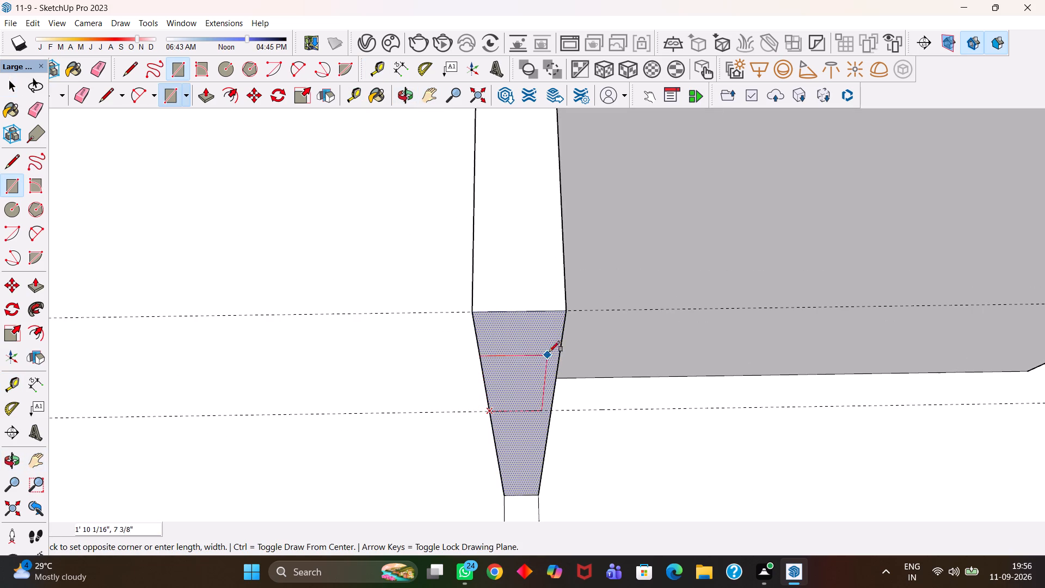
left_click(566, 314)
Push/Pull the lintel profile across the middle room's exterior gap to the opposite wall end.
key("space")
left_click(518, 354)
scroll(518, 354, "down", 4)
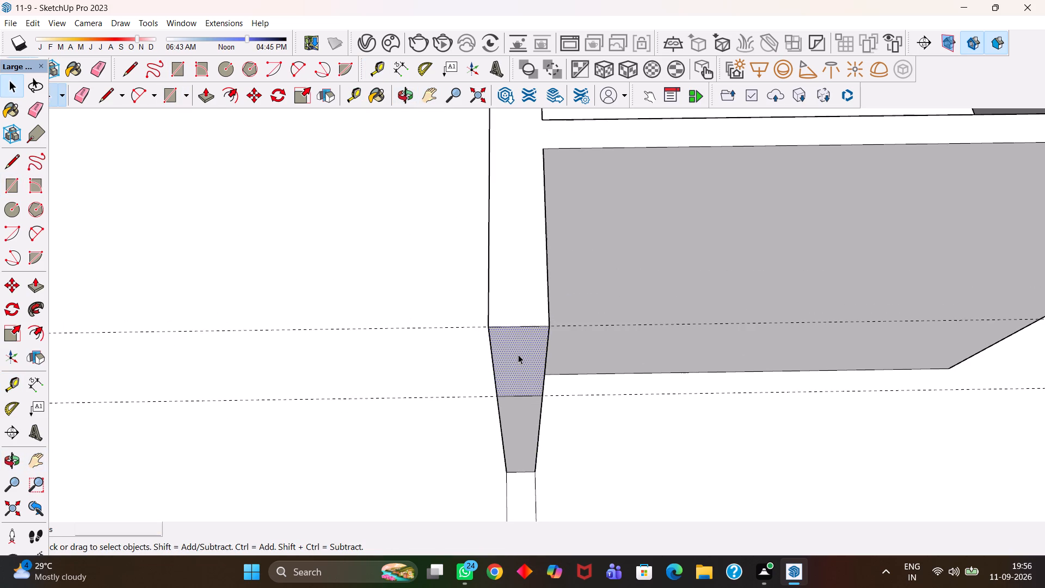
key("p")
left_click(518, 354)
scroll(530, 400, "down", 11)
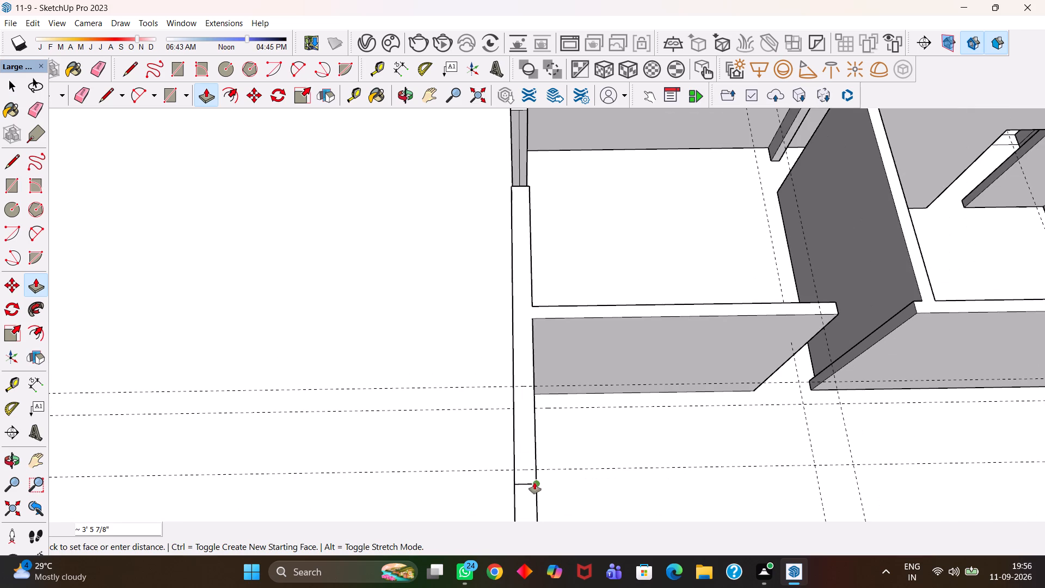
left_click(534, 486)
Erase the three guides crossing the exterior wall at the new lintel.
key("e")
left_click_drag(598, 460, 599, 483)
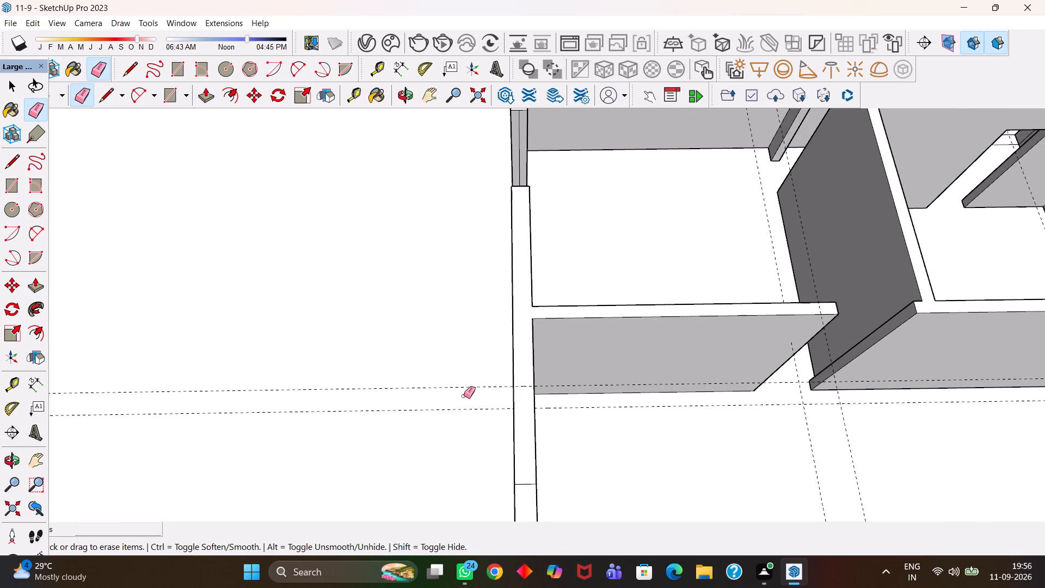
left_click_drag(463, 391, 464, 418)
left_click_drag(459, 385, 461, 397)
Erase the leftover seam edges on the top, inner face and outer face where the new lintel joins the exterior wall.
scroll(481, 421, "up", 2)
key("h")
left_click_drag(581, 448, 579, 443)
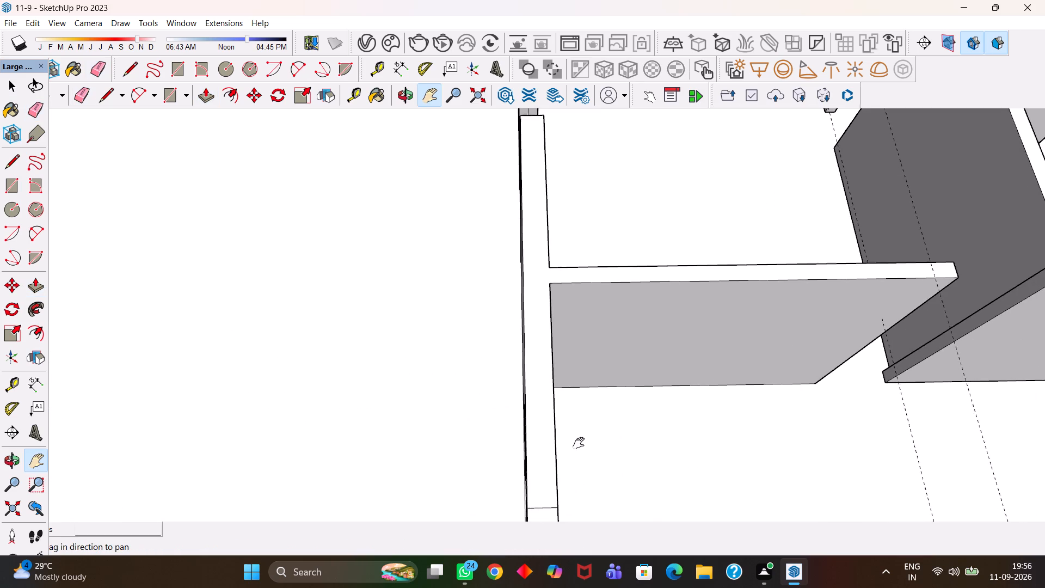
left_click_drag(579, 443, 536, 377)
scroll(488, 406, "down", 2)
middle_click(484, 403)
scroll(484, 403, "up", 3)
key("e")
left_click(478, 392)
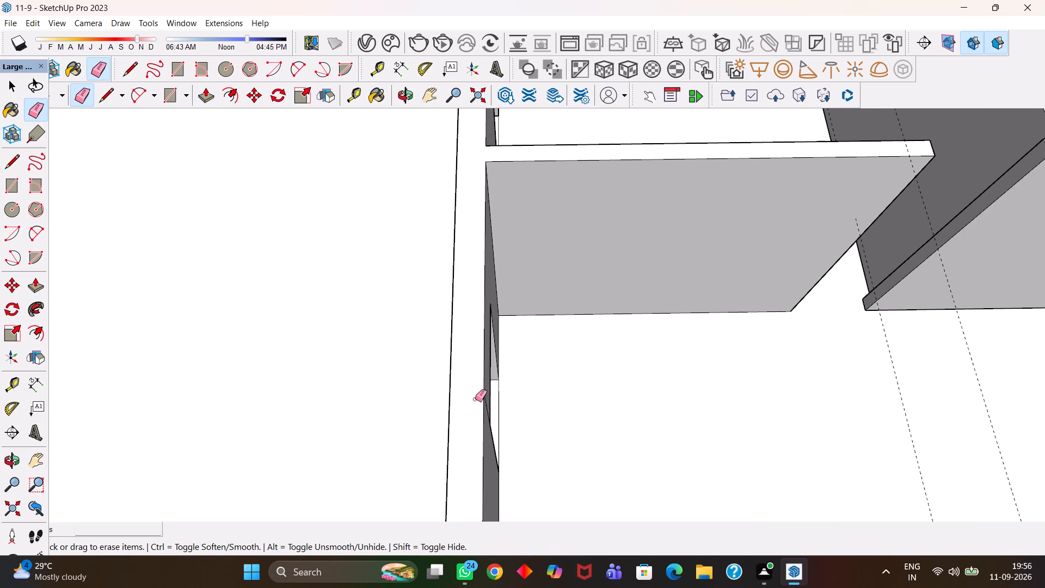
scroll(481, 411, "down", 4)
scroll(407, 441, "up", 1)
middle_click_drag(405, 442, 394, 443)
middle_click_drag(477, 454, 413, 454)
scroll(410, 463, "up", 1)
scroll(456, 395, "up", 2)
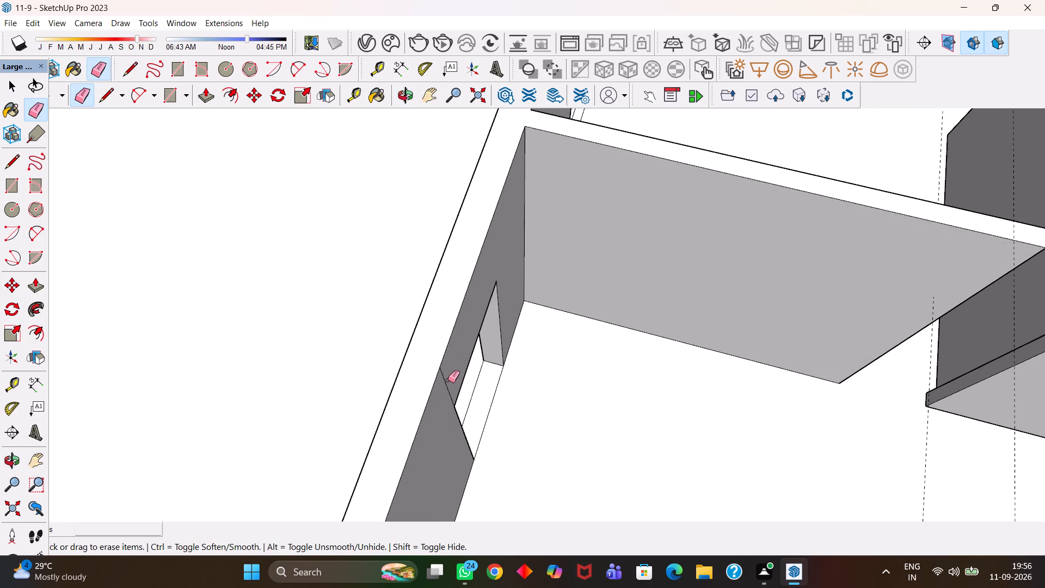
left_click_drag(448, 380, 438, 385)
scroll(451, 400, "down", 4)
scroll(461, 427, "up", 3)
scroll(451, 430, "down", 4)
middle_click_drag(380, 411, 602, 383)
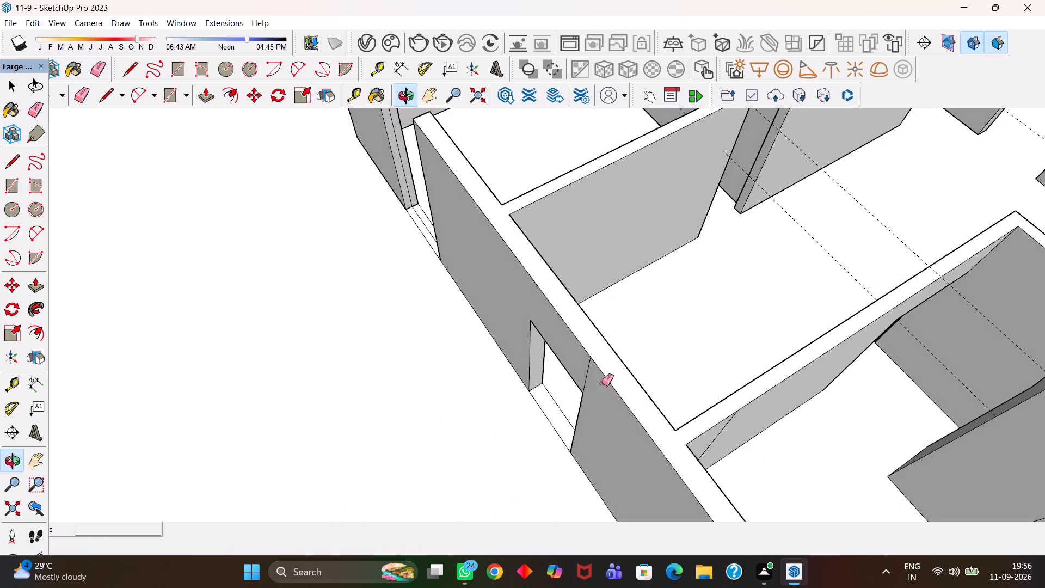
left_click_drag(593, 380, 585, 373)
At the corner room's exterior wall gap, place guides on the end face along the top edge, 4' below it, and 3' further down.
scroll(584, 371, "down", 4)
middle_click_drag(629, 385, 536, 412)
scroll(536, 412, "down", 2)
key("h")
left_click_drag(678, 387, 502, 410)
scroll(518, 401, "down", 5)
middle_click_drag(494, 324, 412, 342)
scroll(412, 342, "up", 3)
key("h")
left_click_drag(448, 268, 504, 355)
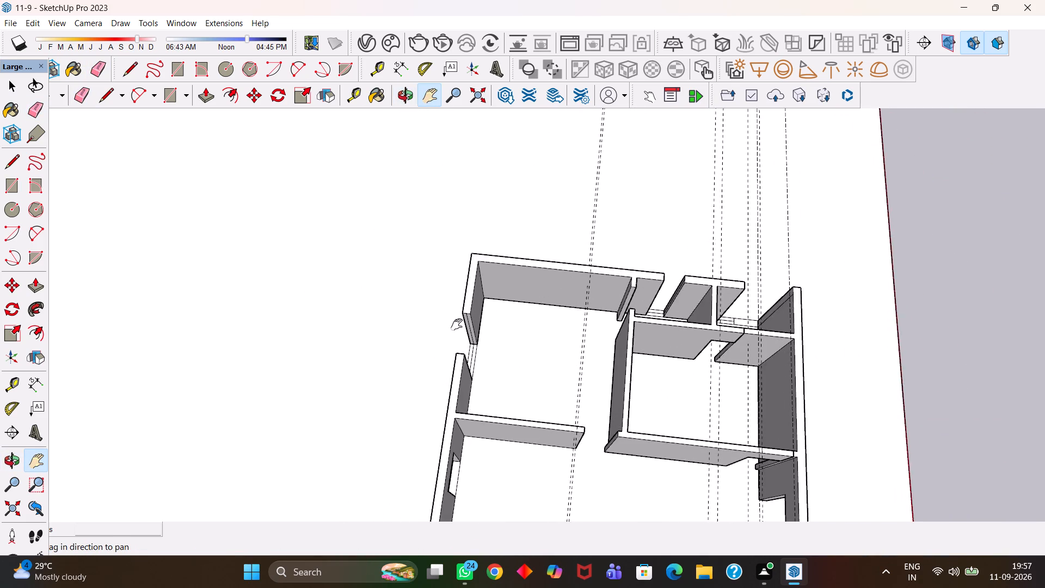
scroll(452, 324, "up", 6)
middle_click_drag(448, 336, 517, 341)
scroll(515, 341, "up", 5)
middle_click_drag(517, 363, 494, 353)
scroll(494, 353, "up", 1)
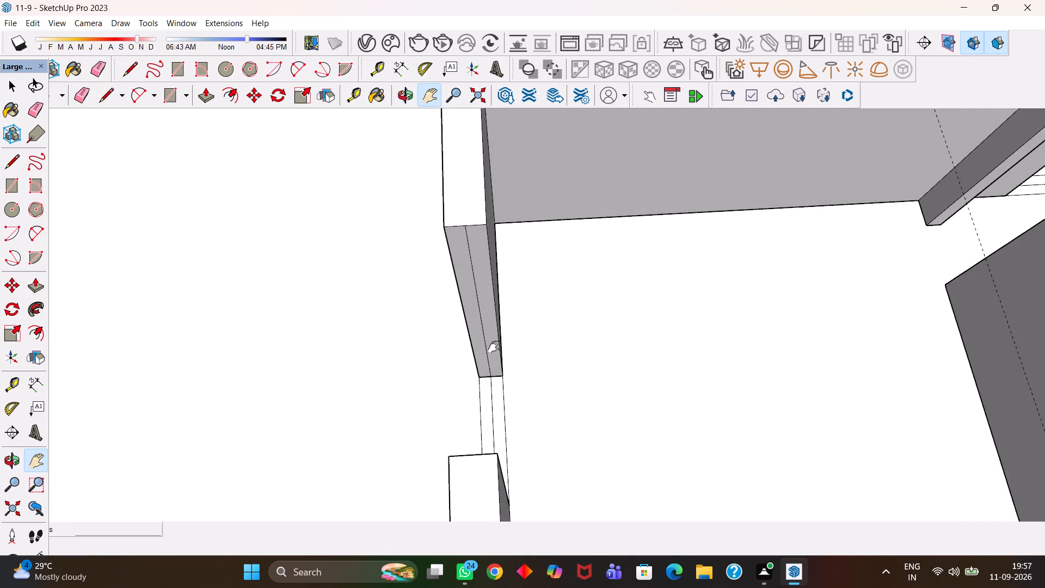
left_click_drag(490, 342, 497, 374)
middle_click_drag(495, 382, 503, 369)
left_click_drag(480, 342, 497, 370)
middle_click(501, 382)
scroll(495, 375, "up", 2)
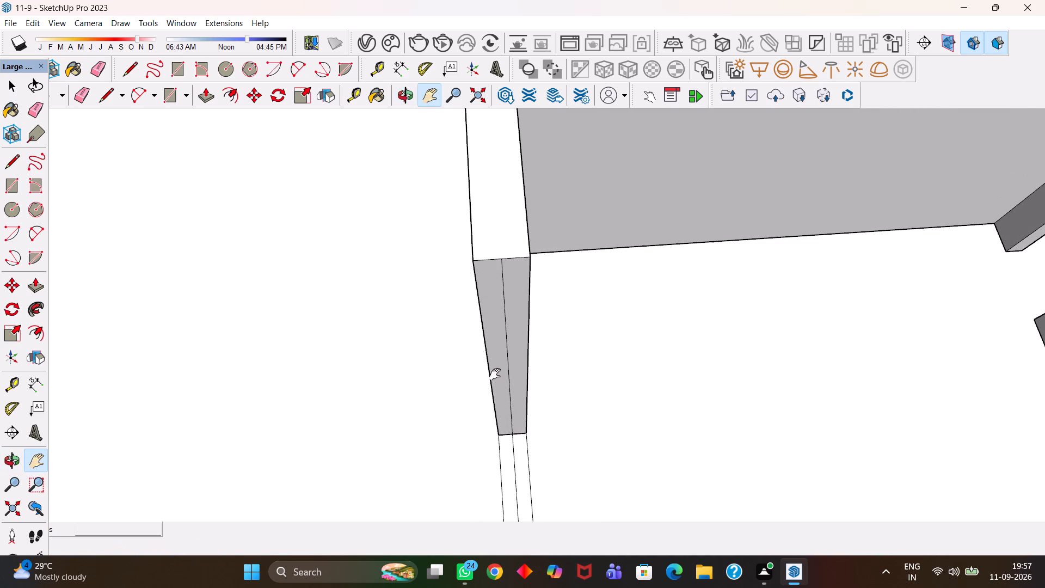
key("t")
double_click(513, 257)
left_click(514, 258)
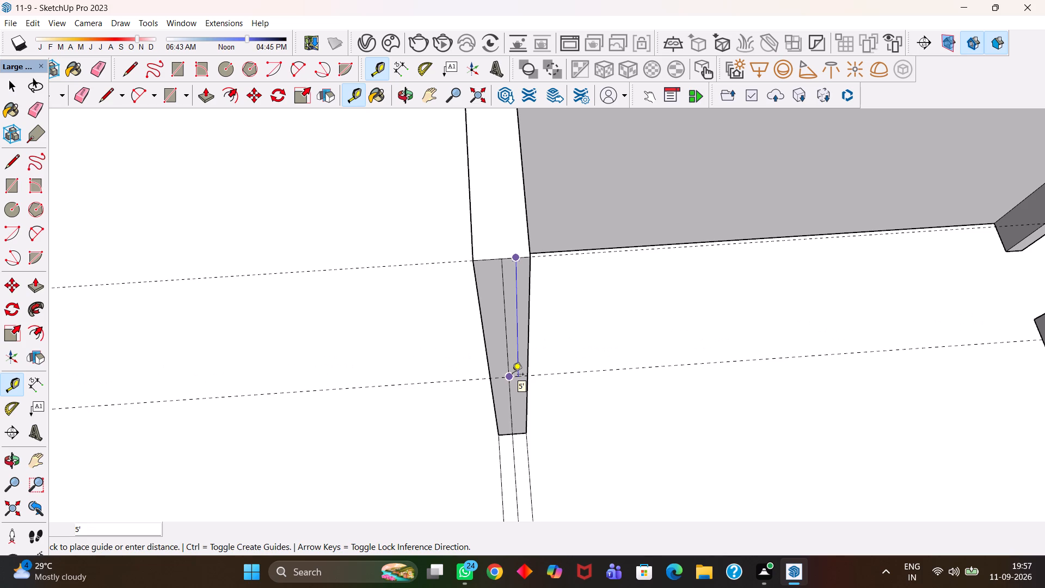
type("4'")
key("Return")
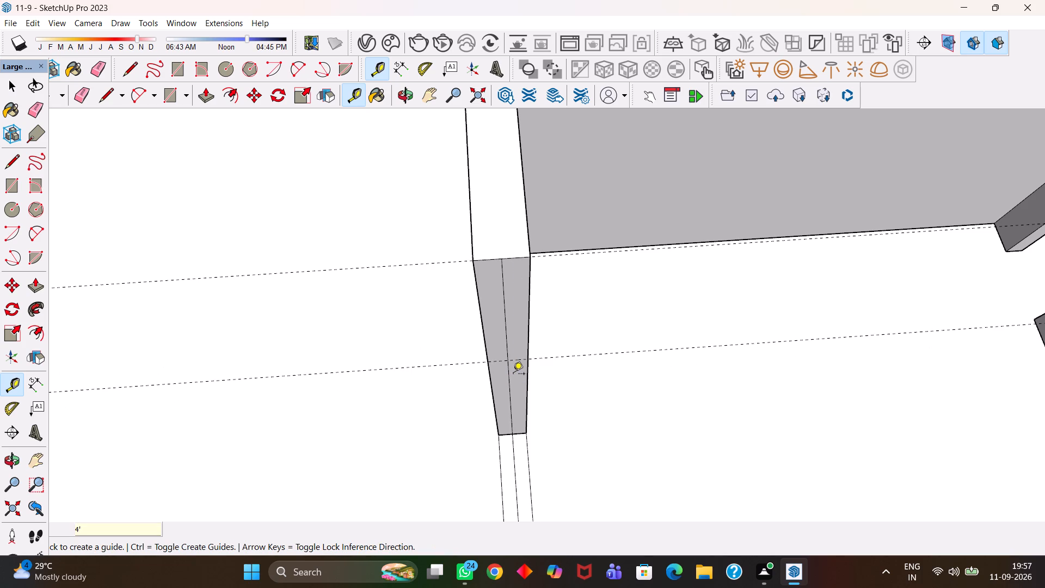
left_click(562, 359)
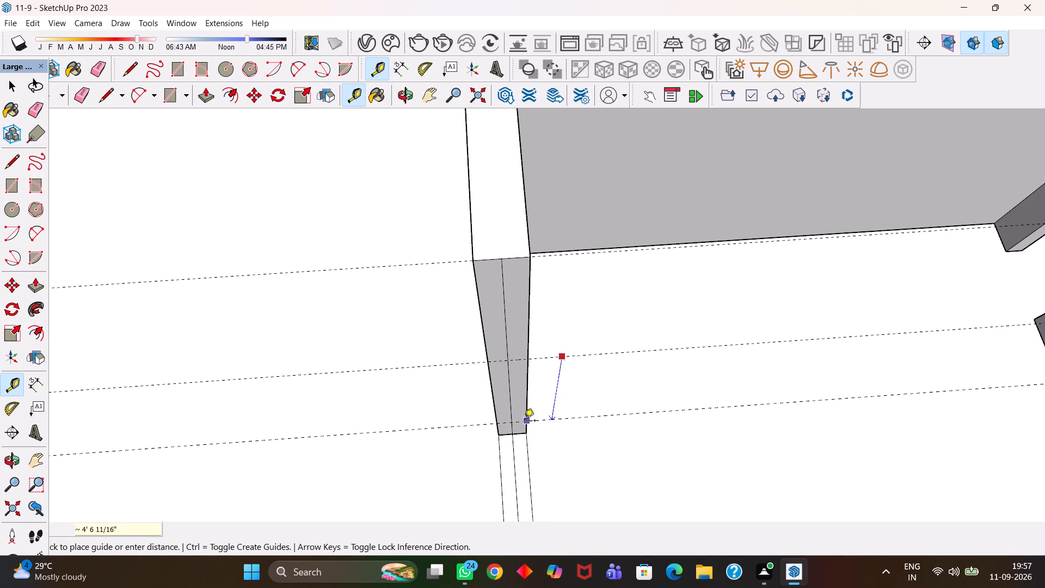
type("3'")
key("Return")
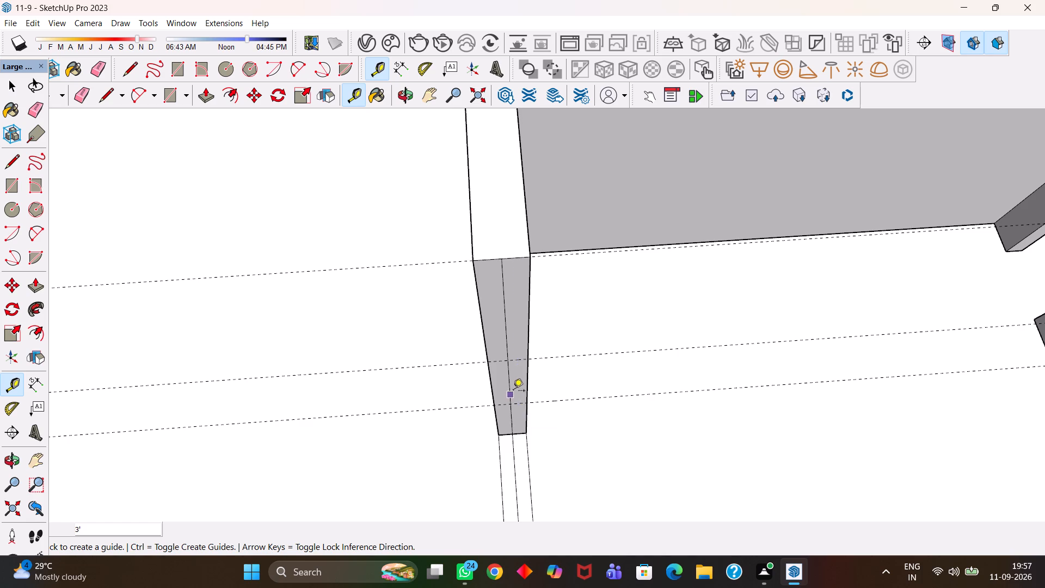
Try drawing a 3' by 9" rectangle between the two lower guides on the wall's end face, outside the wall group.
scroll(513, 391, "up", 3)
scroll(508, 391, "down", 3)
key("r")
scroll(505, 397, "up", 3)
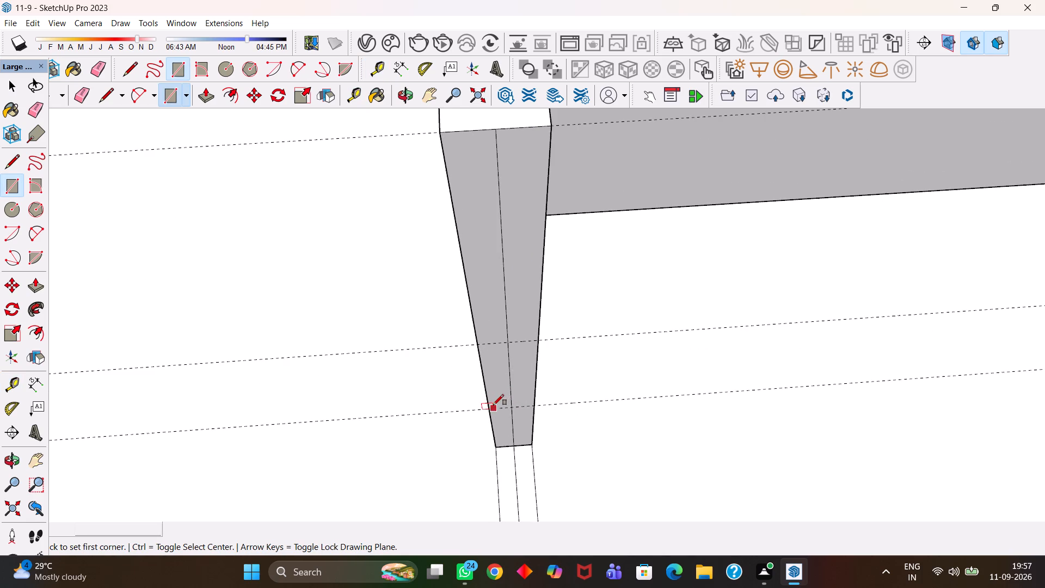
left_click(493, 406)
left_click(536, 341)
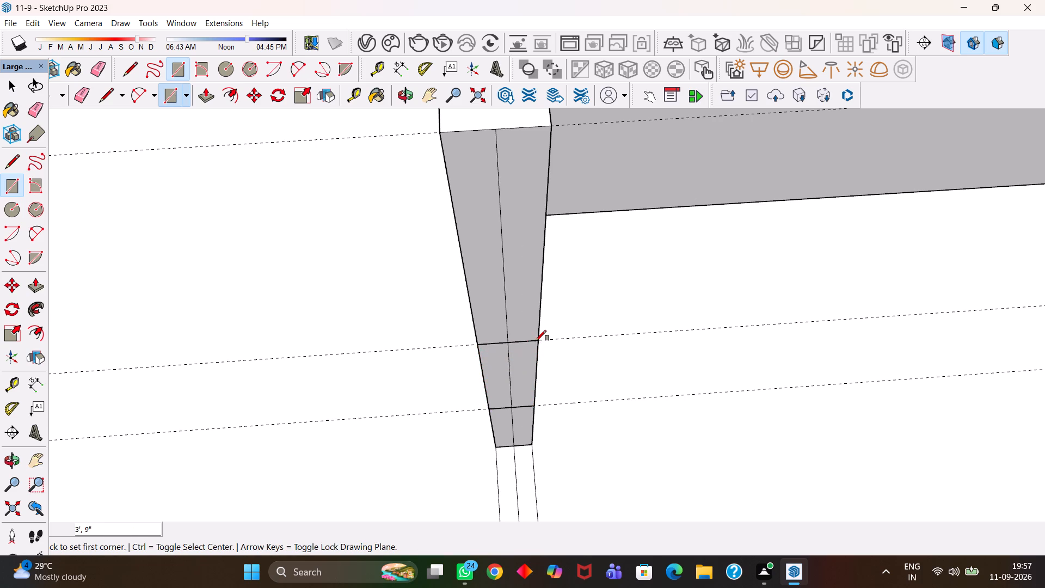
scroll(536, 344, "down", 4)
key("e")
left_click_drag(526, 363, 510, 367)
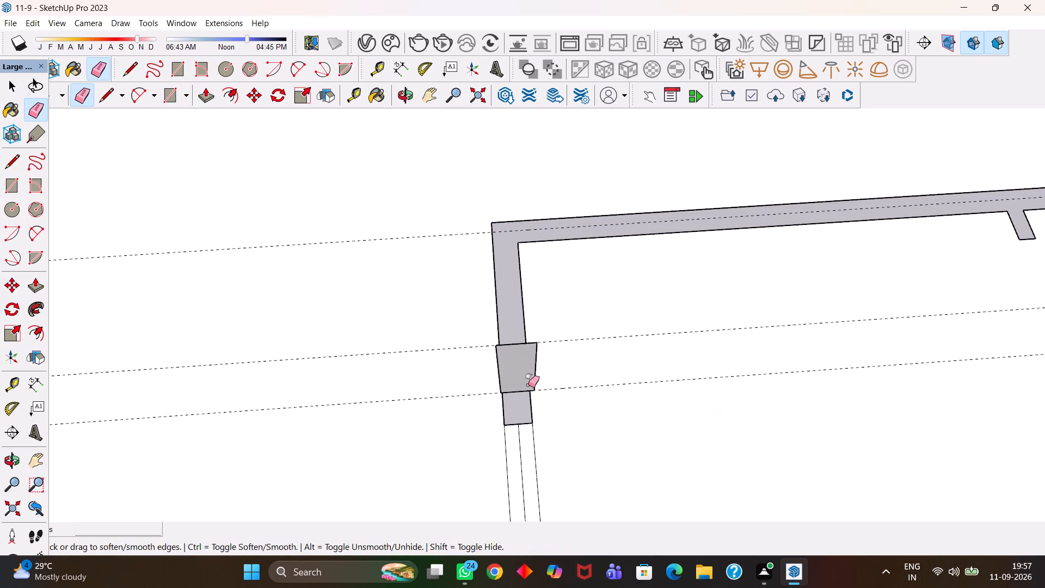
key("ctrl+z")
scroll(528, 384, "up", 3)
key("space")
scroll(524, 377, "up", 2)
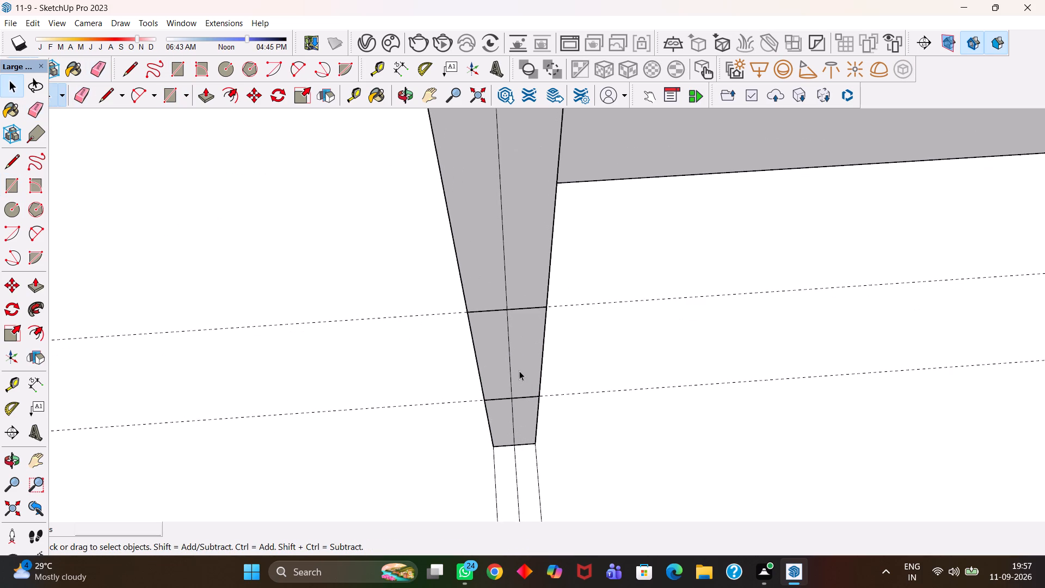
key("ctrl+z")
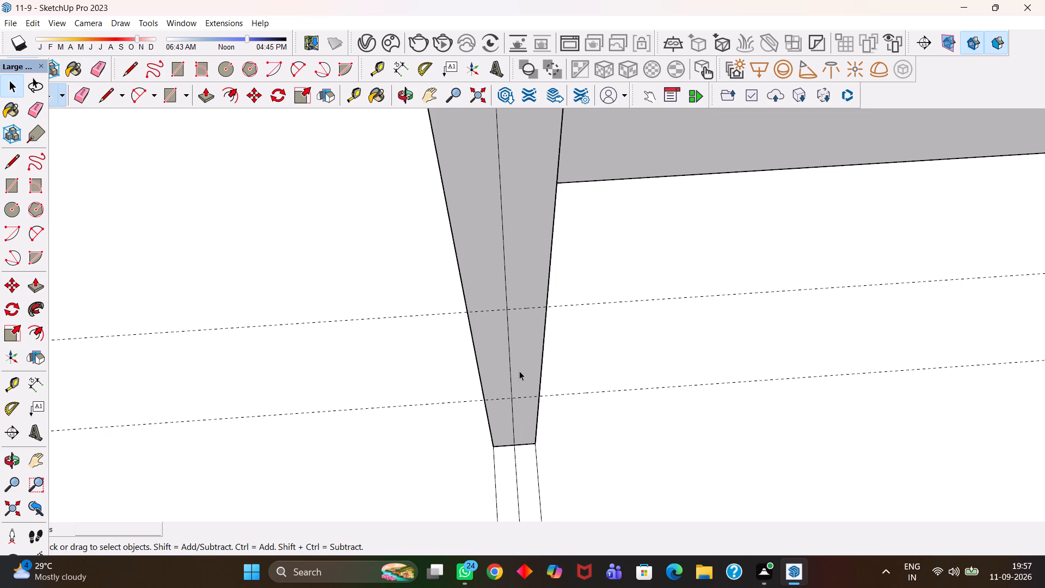
Inside the wall group, draw a 3' by 9" rectangle across the end face between the two lower guides.
double_click(529, 366)
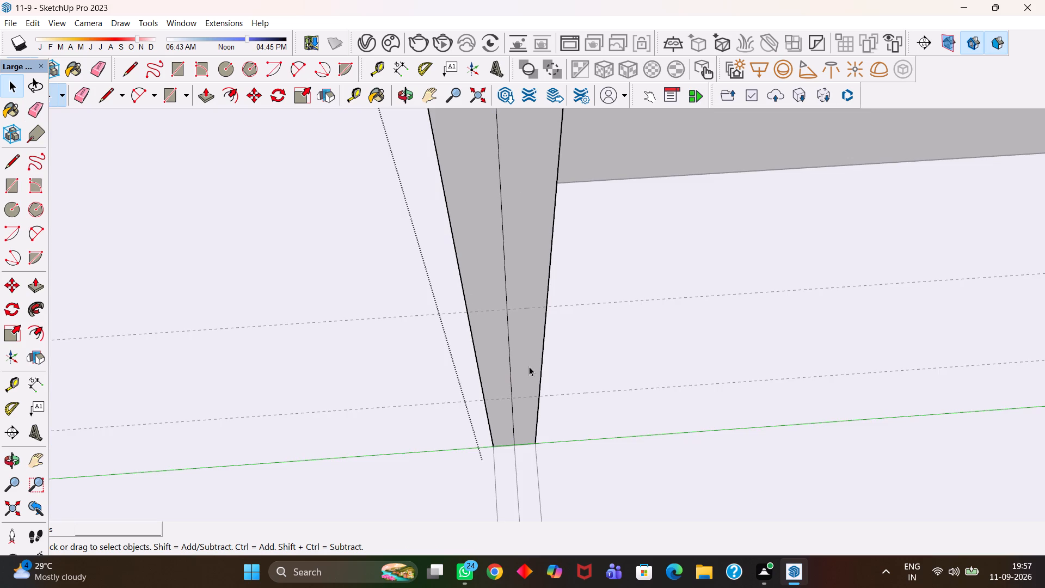
scroll(529, 366, "up", 3)
key("r")
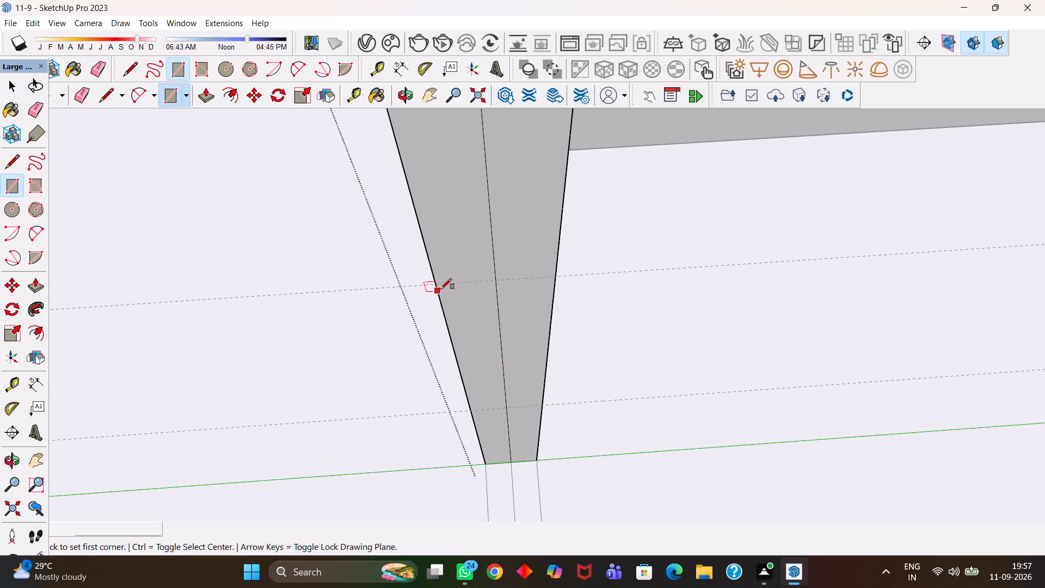
left_click(441, 285)
key("space")
type("r")
left_click(435, 283)
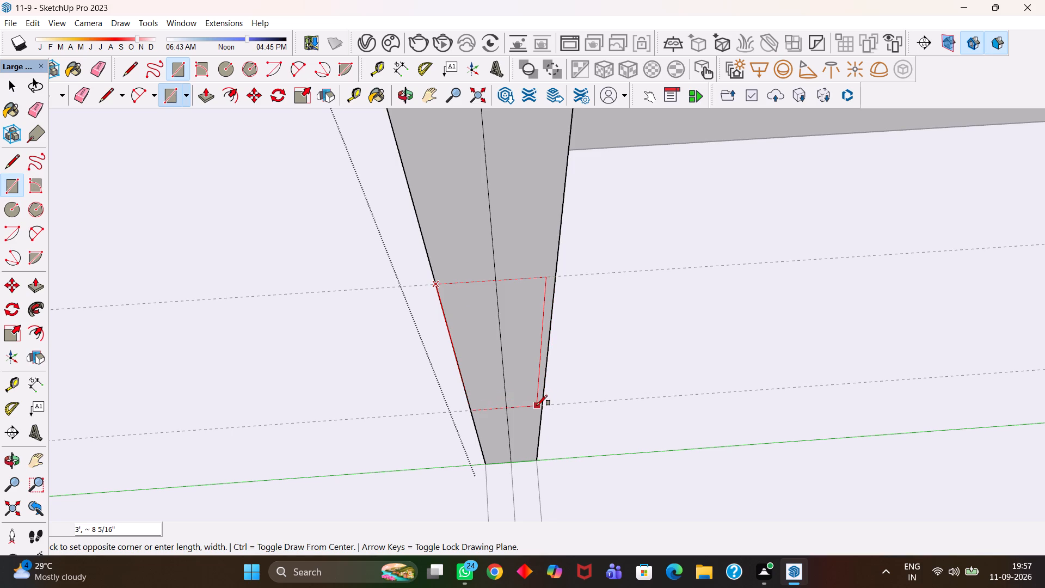
left_click(537, 406)
key("ctrl+z")
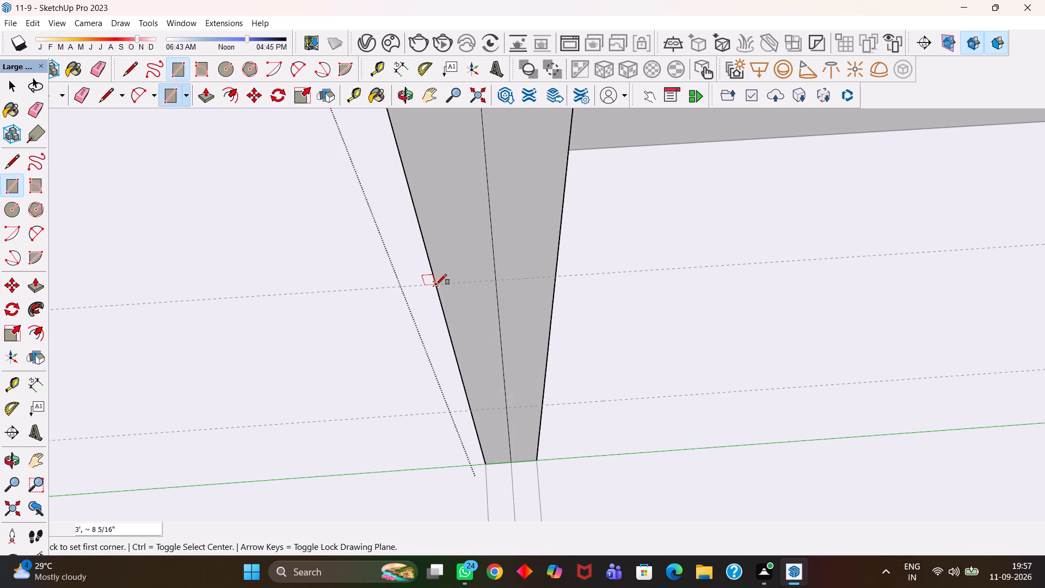
left_click(438, 284)
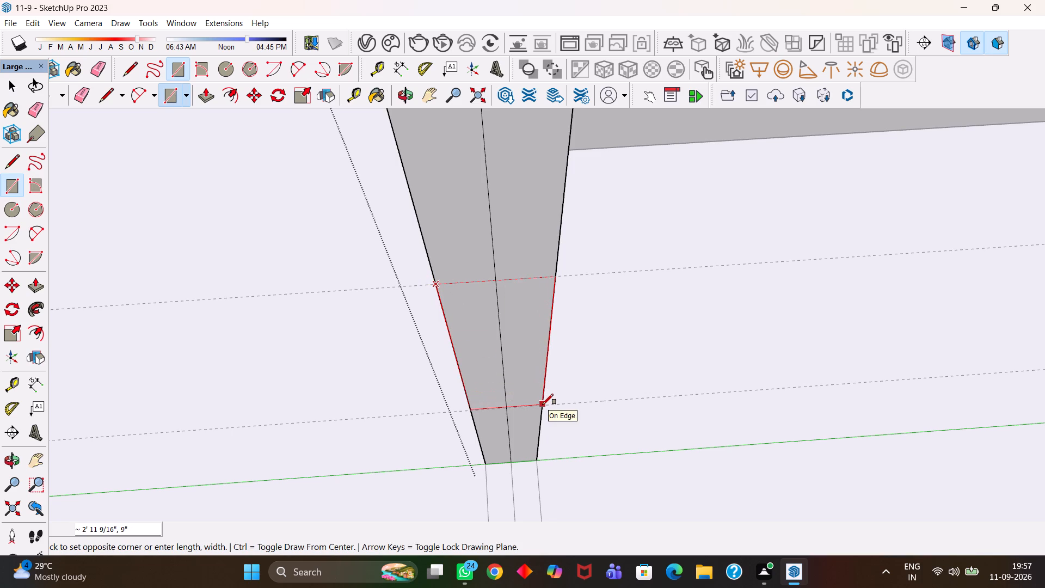
left_click(540, 405)
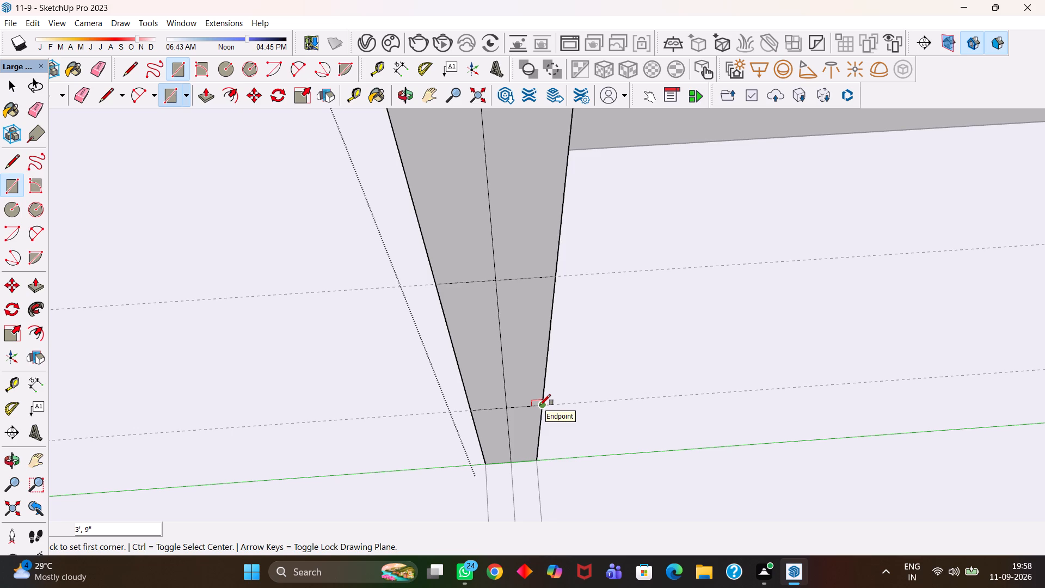
Erase the vertical centre line segments in the upper, middle and lower sections of the wall's end face.
scroll(540, 405, "down", 3)
key("e")
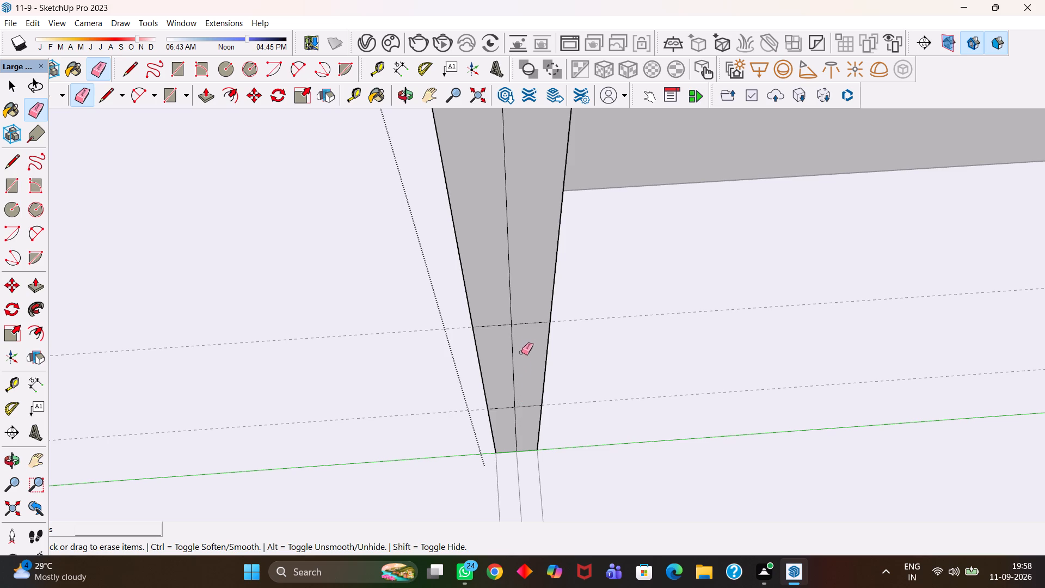
left_click_drag(521, 296, 500, 297)
left_click_drag(524, 360, 513, 362)
left_click_drag(513, 362, 501, 364)
left_click_drag(520, 424, 505, 427)
Push/Pull the 4' upper section of the end face across the gap to the opposite wall end.
scroll(506, 434, "down", 10)
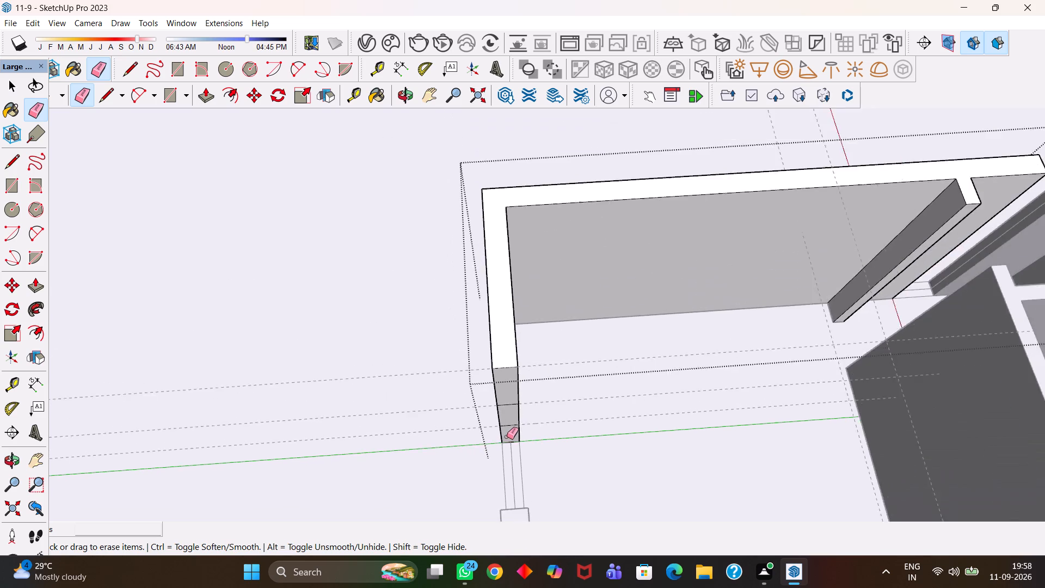
scroll(507, 437, "up", 8)
key("space")
left_click(514, 310)
scroll(514, 310, "down", 9)
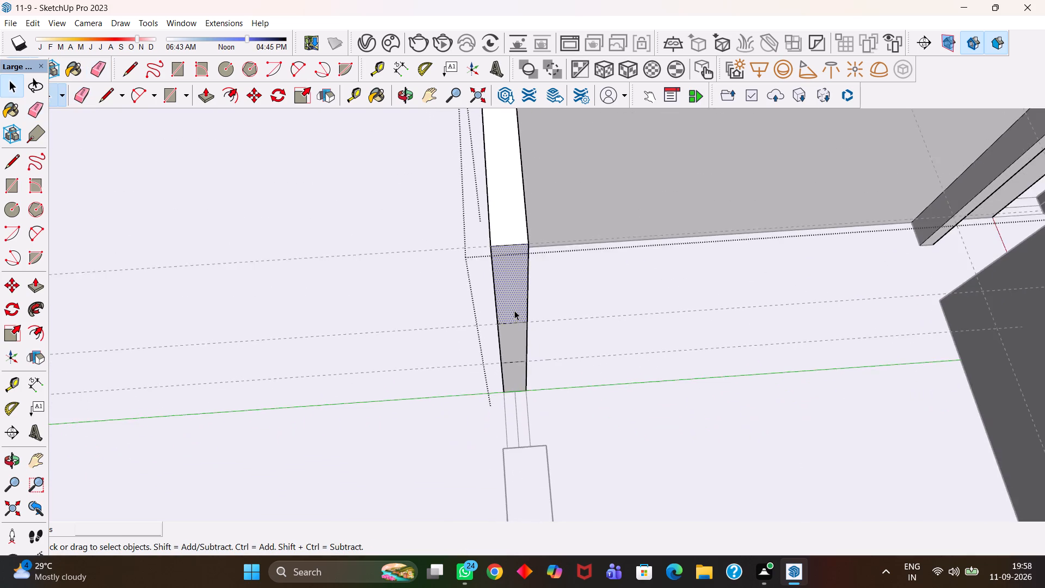
scroll(514, 310, "down", 2)
key("p")
left_click(513, 302)
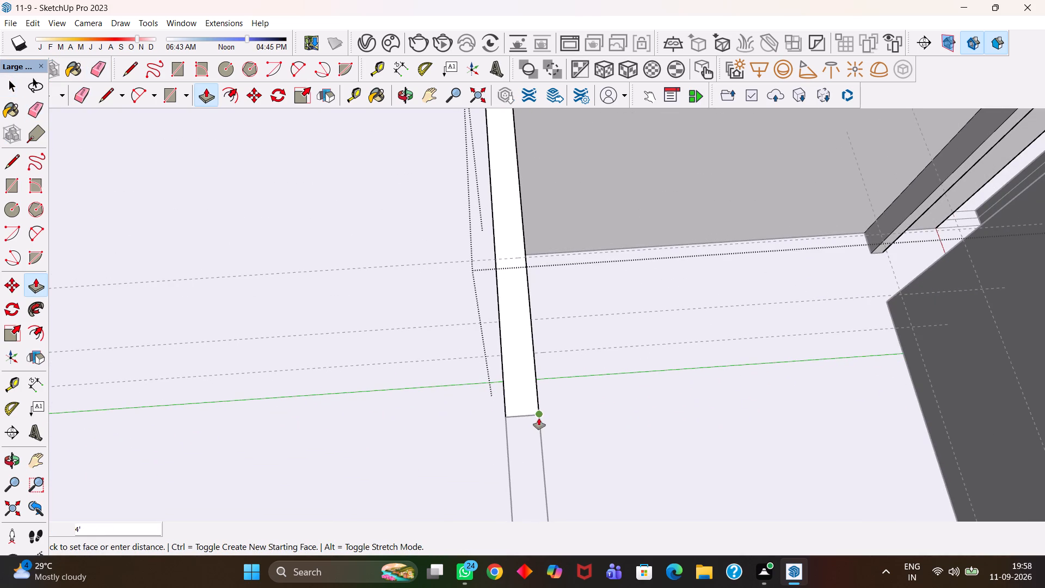
left_click(539, 418)
Push/Pull the bottom sill section of the end face across the gap to the opposite wall, and exit the group.
middle_click_drag(550, 420, 411, 385)
scroll(411, 385, "up", 4)
key("space")
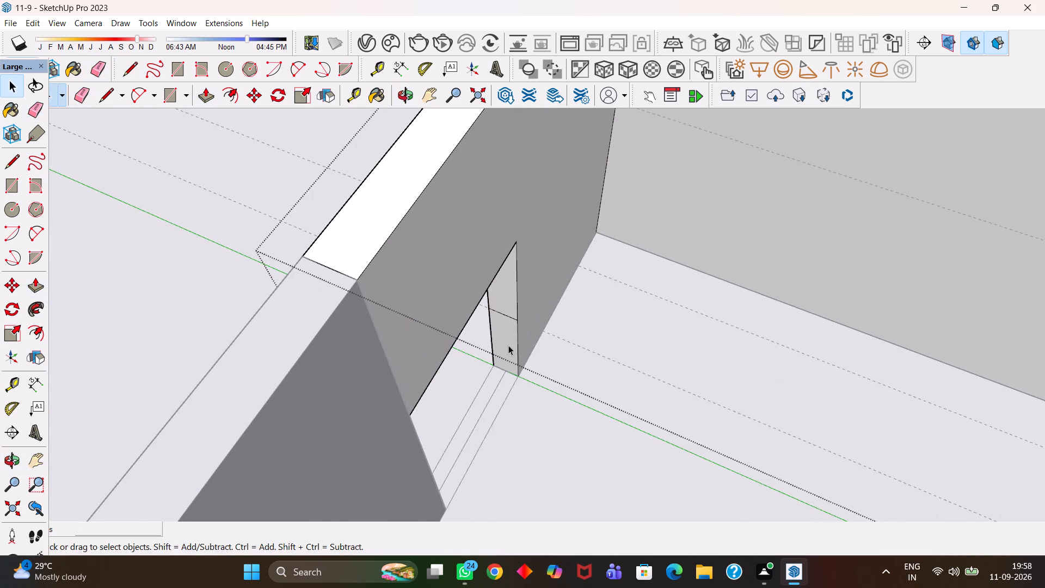
left_click(508, 345)
scroll(508, 345, "down", 3)
key("p")
left_click(508, 345)
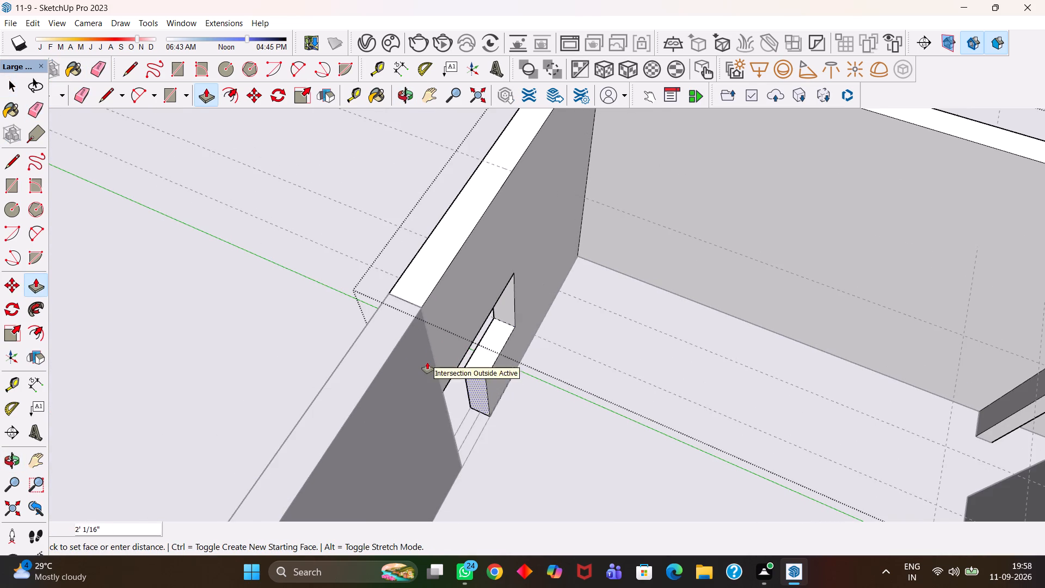
left_click(434, 362)
scroll(435, 364, "down", 6)
key("space")
left_click(308, 308)
scroll(287, 322, "down", 5)
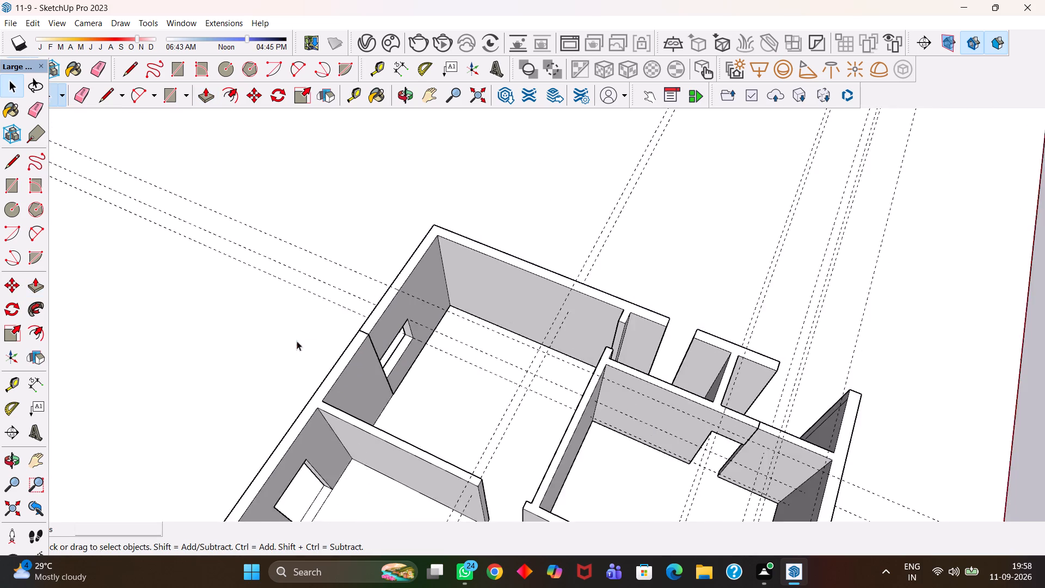
In the wall group, place guides on the end face of the corner room's short interior wall stub, along the top edge and 3' below.
middle_click_drag(296, 341, 469, 385)
scroll(469, 385, "up", 3)
key("h")
left_click_drag(681, 376, 549, 384)
scroll(549, 384, "down", 5)
middle_click_drag(625, 360, 568, 378)
scroll(568, 378, "up", 3)
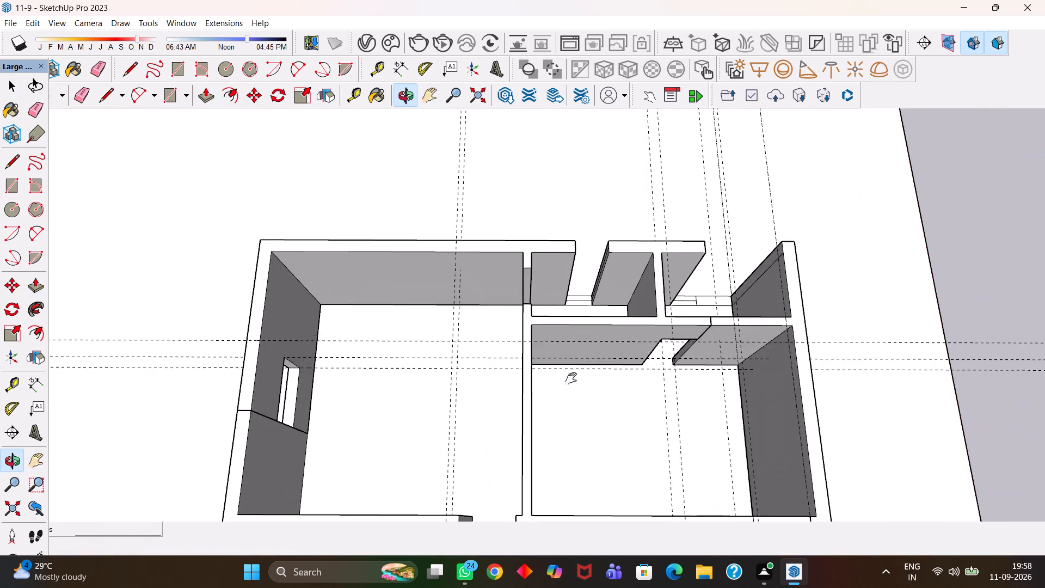
scroll(571, 378, "up", 9)
left_click_drag(554, 267, 548, 363)
scroll(542, 364, "down", 5)
scroll(466, 385, "up", 6)
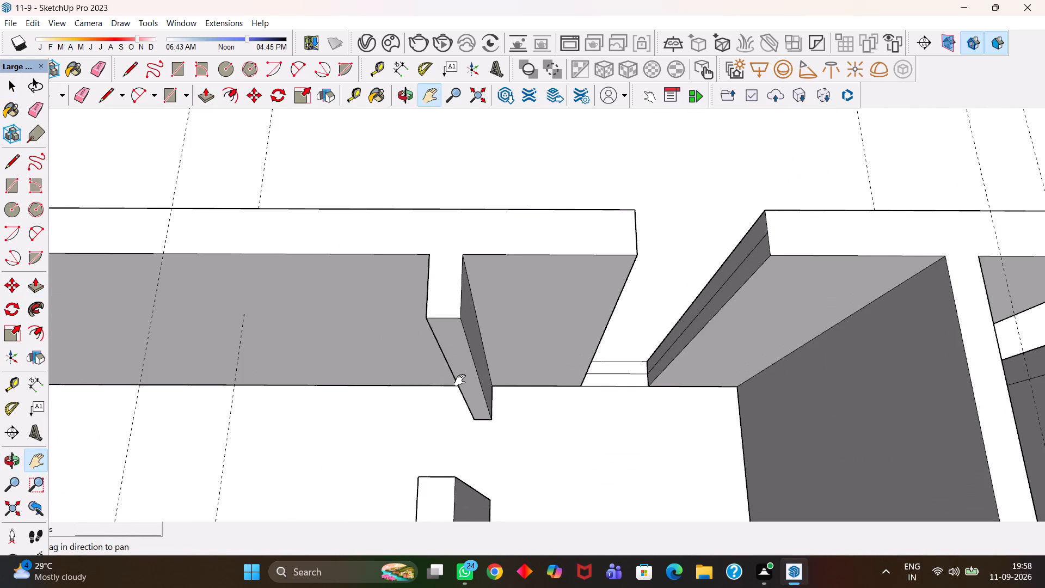
middle_click_drag(459, 381, 473, 380)
key("h")
left_click_drag(453, 370, 552, 424)
scroll(560, 427, "up", 1)
middle_click_drag(556, 431, 517, 403)
scroll(517, 403, "down", 6)
middle_click_drag(553, 414, 565, 416)
scroll(554, 414, "up", 3)
left_click_drag(570, 415, 539, 405)
middle_click_drag(513, 406, 525, 409)
scroll(524, 409, "up", 2)
key("space")
left_click(523, 397)
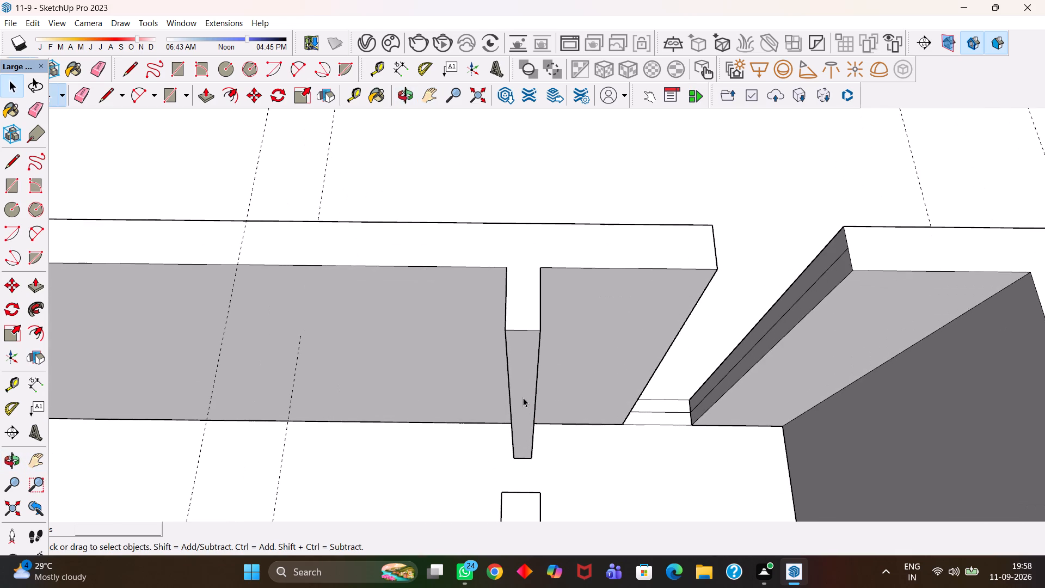
left_click(523, 397)
left_click(523, 397)
key("t")
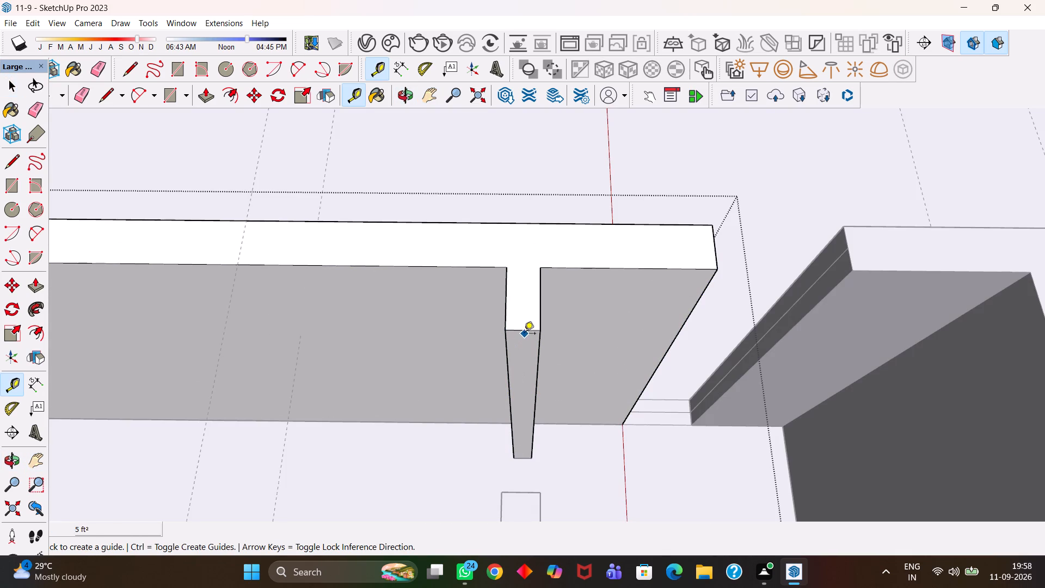
double_click(526, 329)
left_click(517, 331)
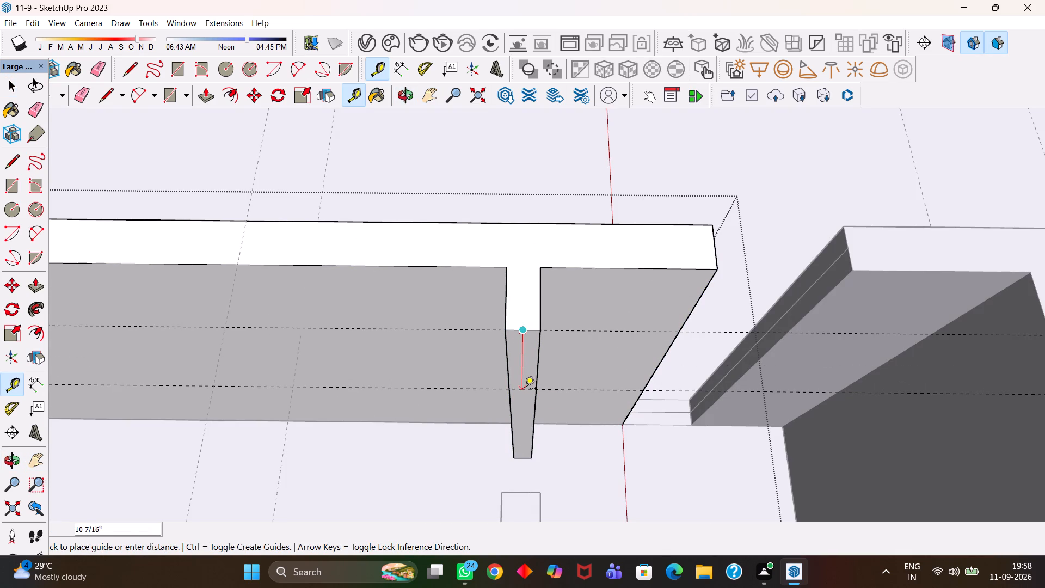
type("3'")
key("Return")
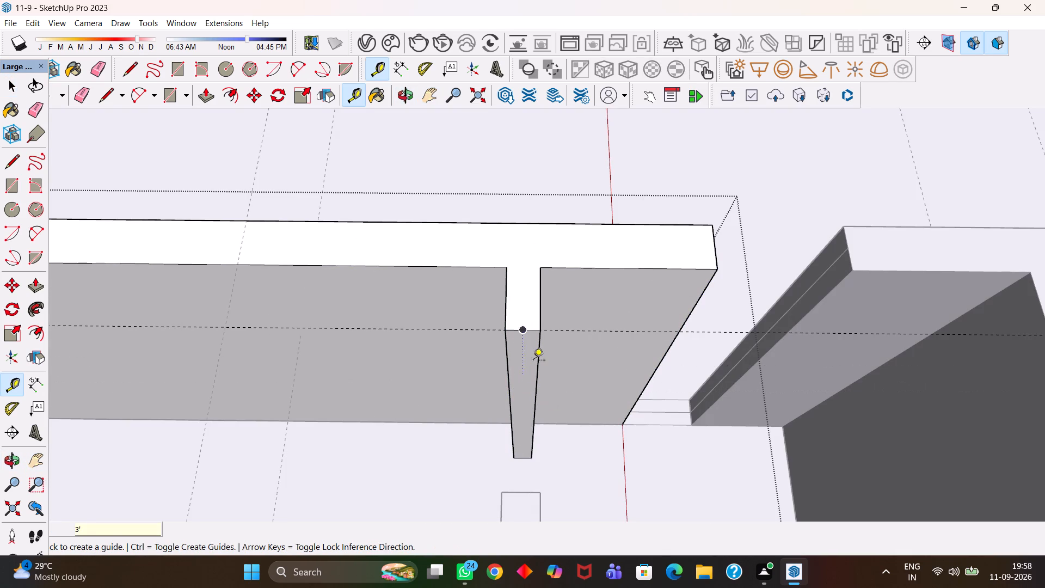
left_click(569, 332)
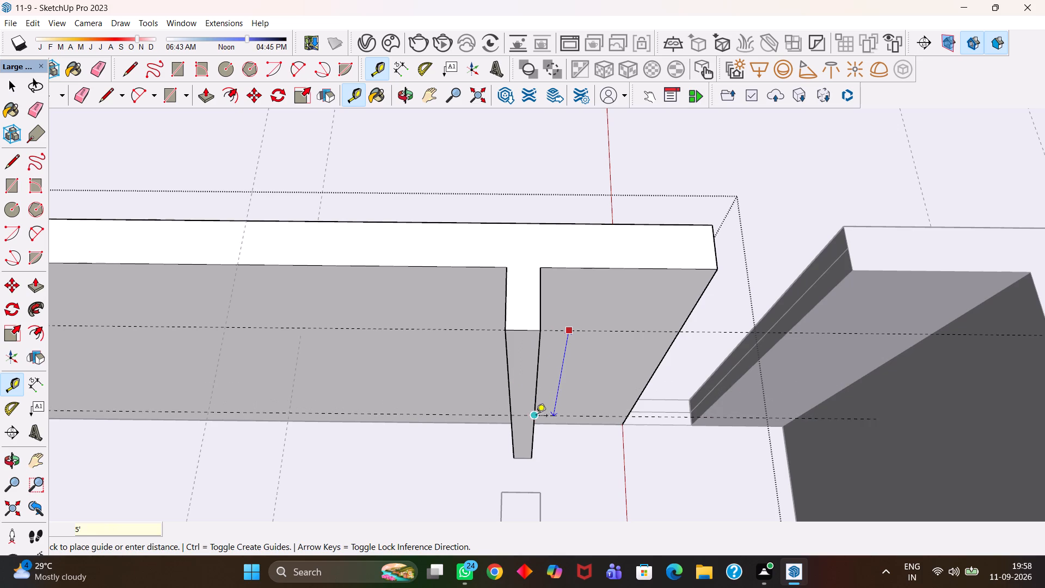
type("3'")
key("Return")
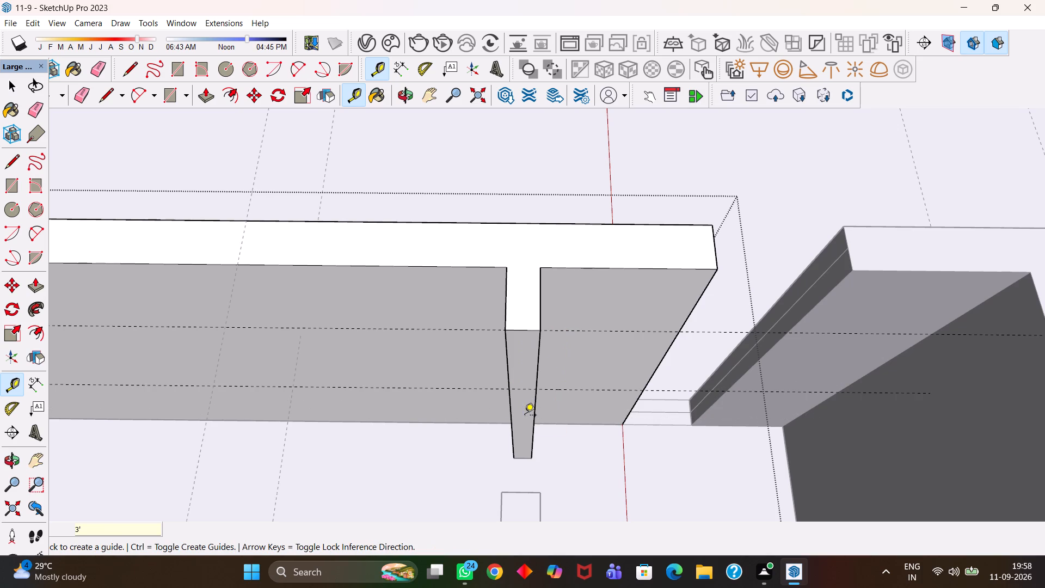
Draw a line across the stub's end face along the guide 3' below the top edge.
scroll(525, 416, "up", 2)
middle_click_drag(528, 416, 536, 415)
scroll(531, 415, "up", 1)
key("space")
left_click(531, 360)
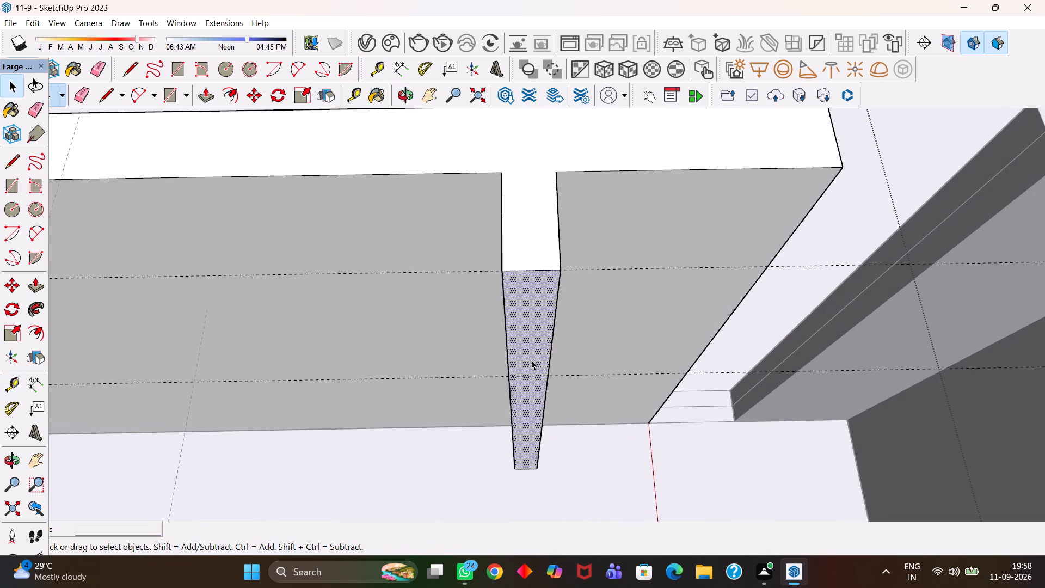
key("l")
left_click(550, 373)
left_click(507, 376)
key("space")
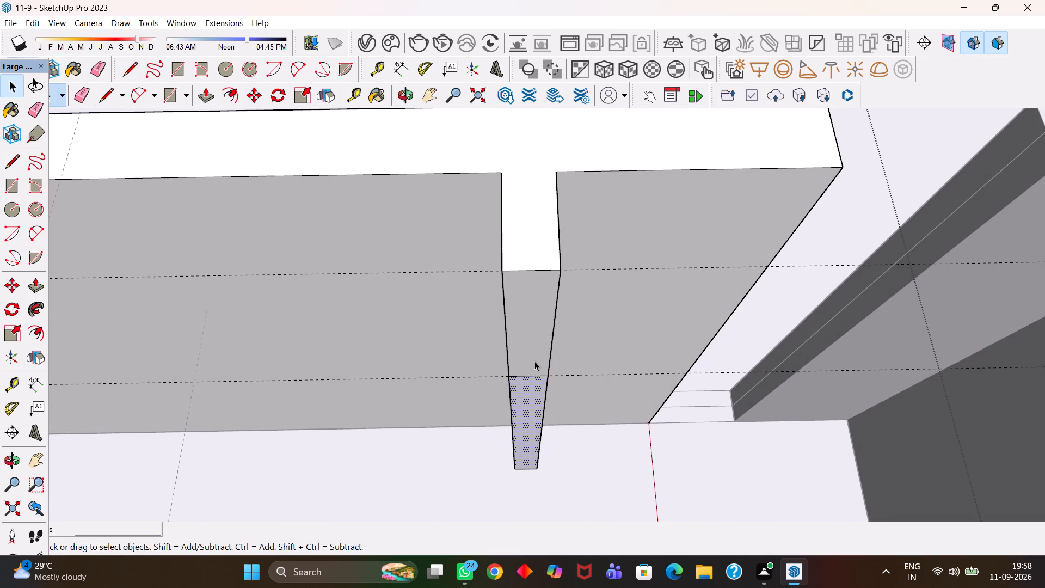
Push/Pull the 3' upper section of the stub's end face across the doorway to the opposite wall end, and exit the group.
left_click(534, 360)
key("p")
left_click(534, 360)
scroll(544, 407, "down", 3)
left_click(535, 359)
scroll(543, 405, "down", 4)
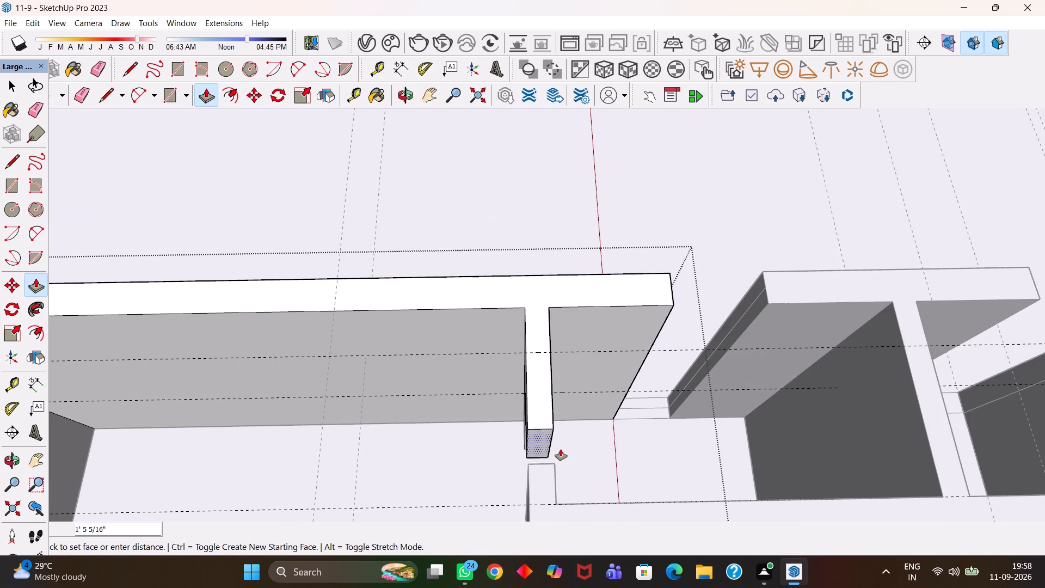
left_click(556, 464)
scroll(556, 466, "down", 8)
key("space")
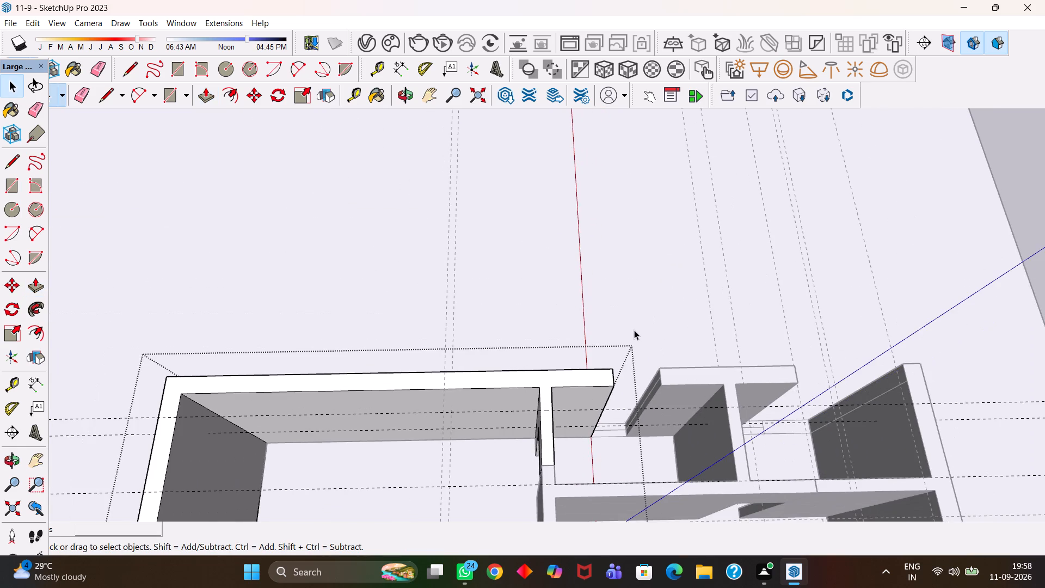
left_click(634, 330)
scroll(575, 354, "down", 5)
scroll(570, 378, "up", 6)
key("h")
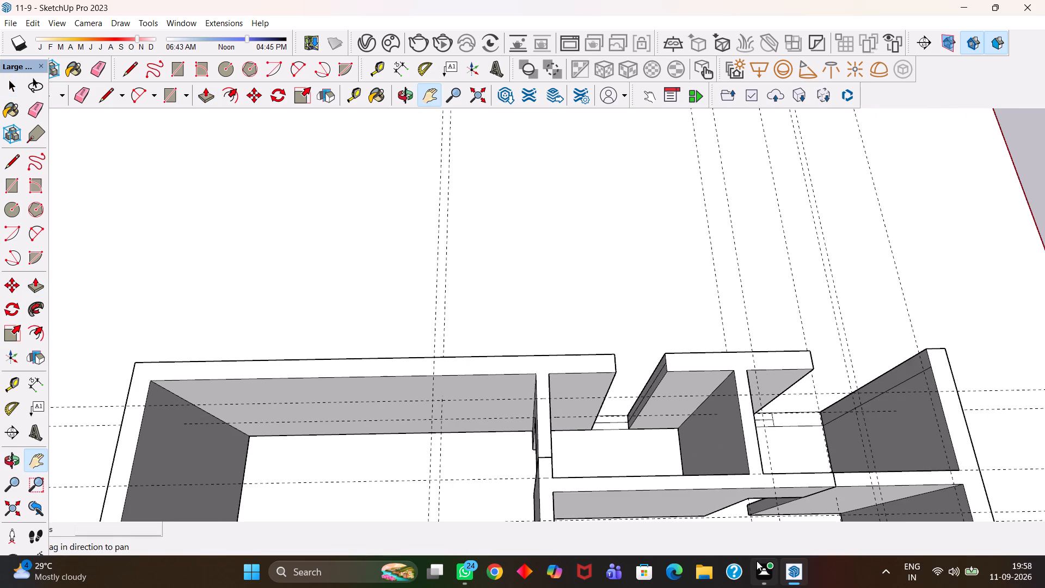
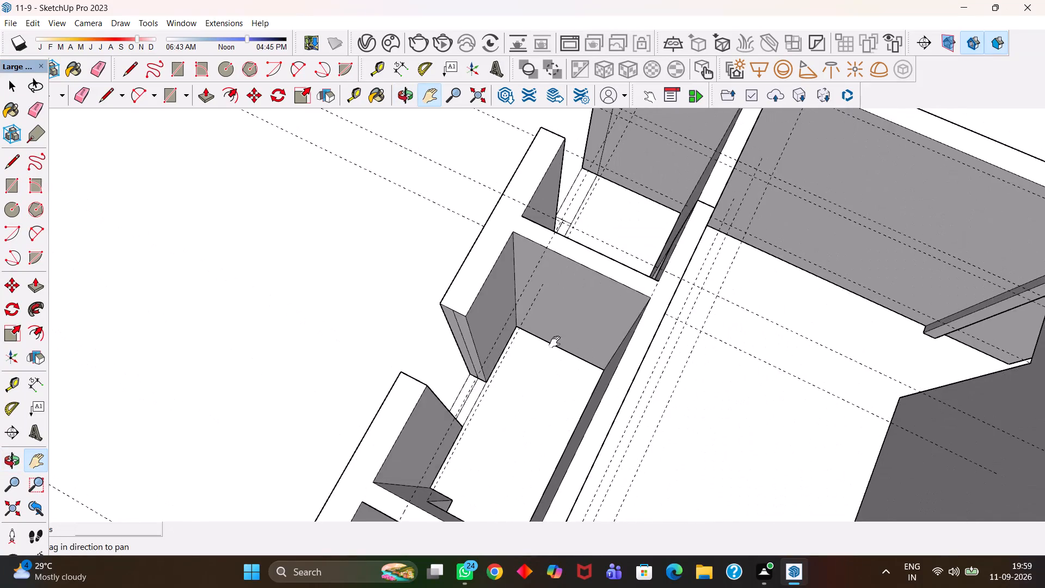
Place guides on the end face of the outer side wall beside the small room, along its top edge and 3' below.
left_click_drag(555, 337, 536, 372)
middle_click_drag(421, 365, 587, 337)
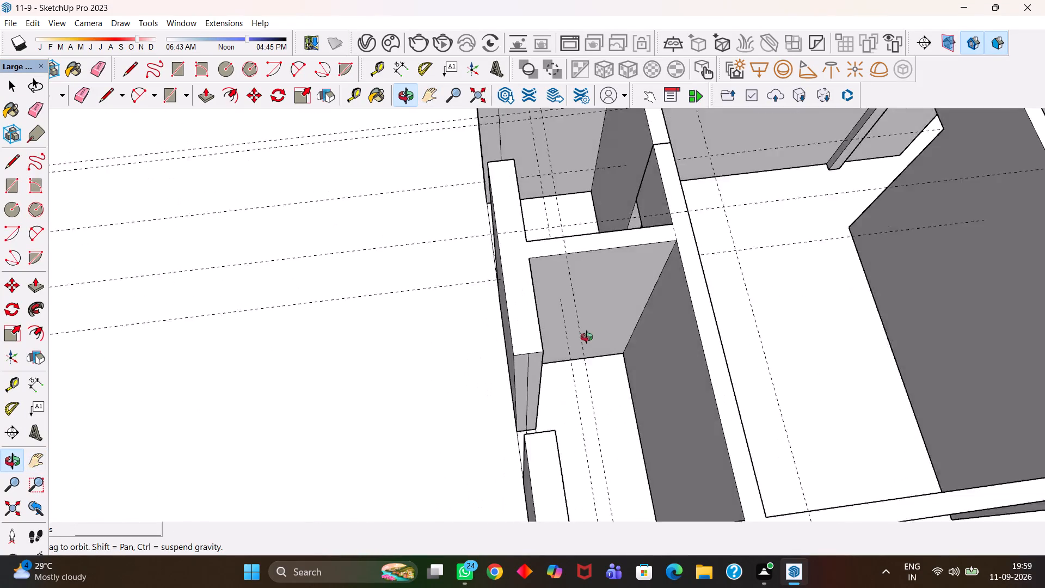
middle_click_drag(587, 337, 596, 331)
scroll(527, 363, "up", 3)
middle_click_drag(554, 361, 523, 375)
scroll(523, 369, "up", 3)
key("t")
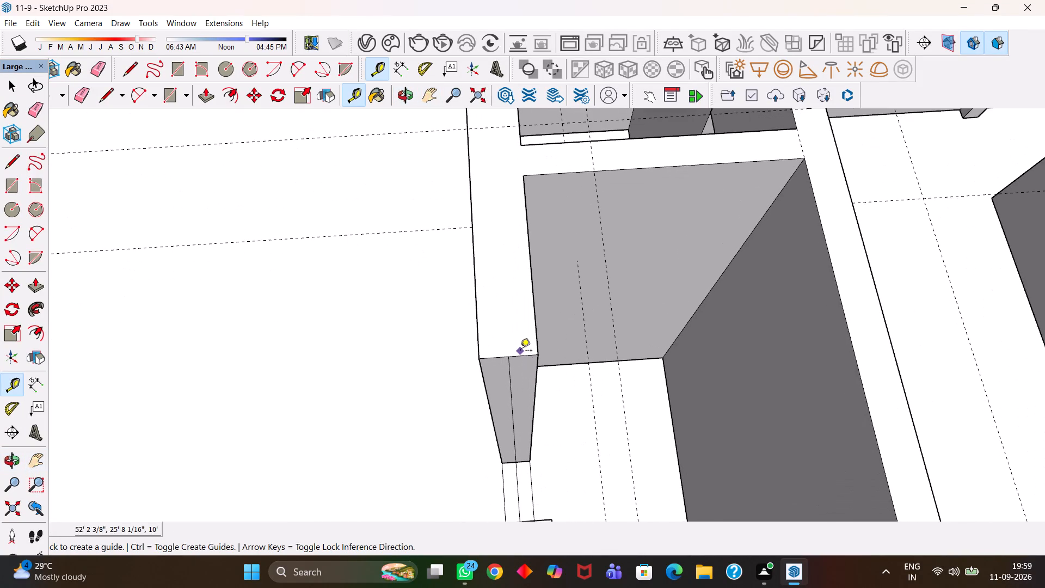
left_click(521, 351)
key("space")
scroll(523, 356, "up", 2)
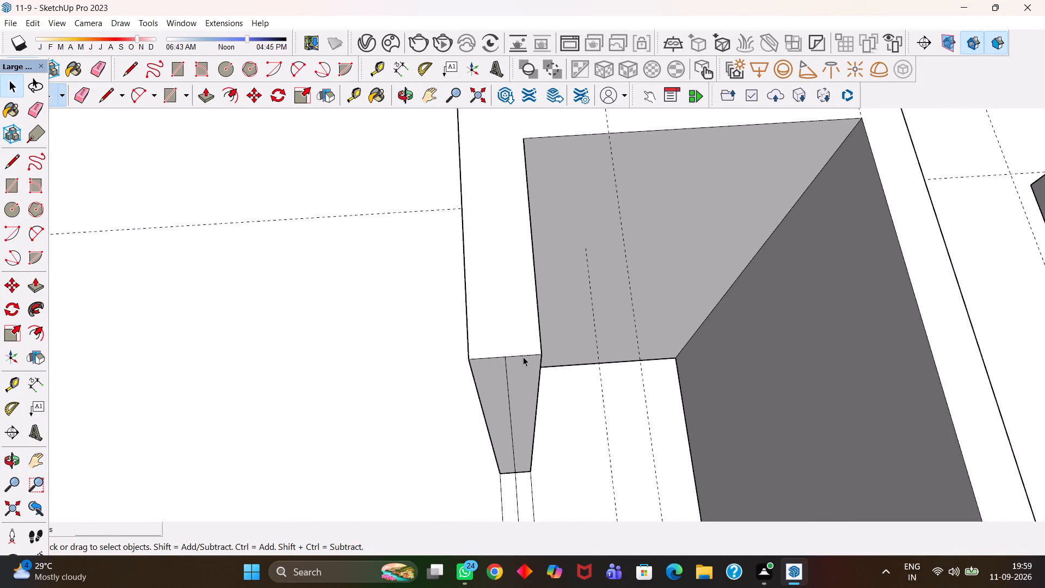
scroll(523, 357, "up", 2)
key("t")
double_click(523, 357)
left_click(520, 357)
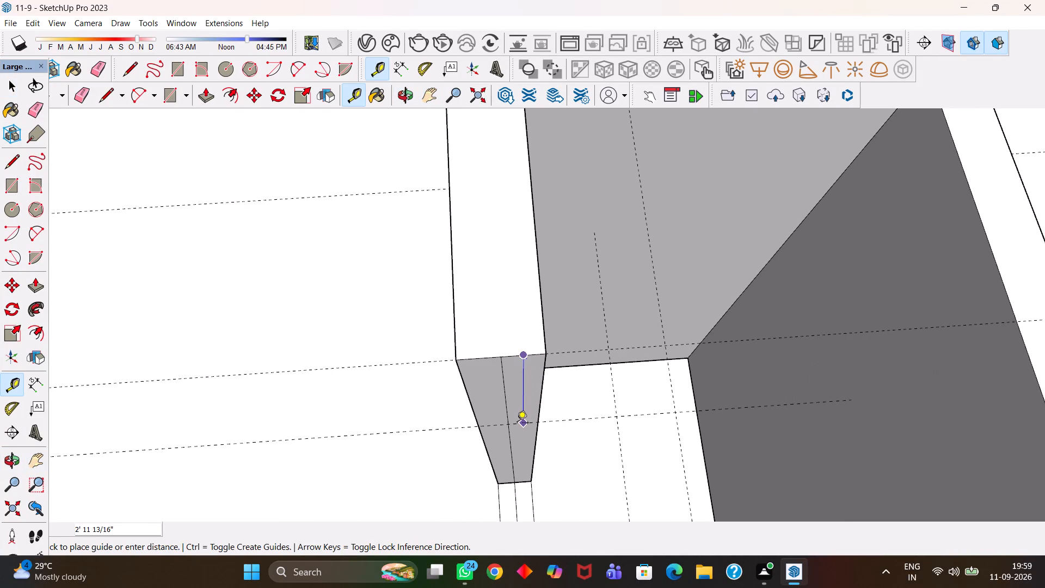
type("3'")
key("Return")
In the wall group, draw a line across the outer wall's end face along the guide 3' below the top edge.
key("h")
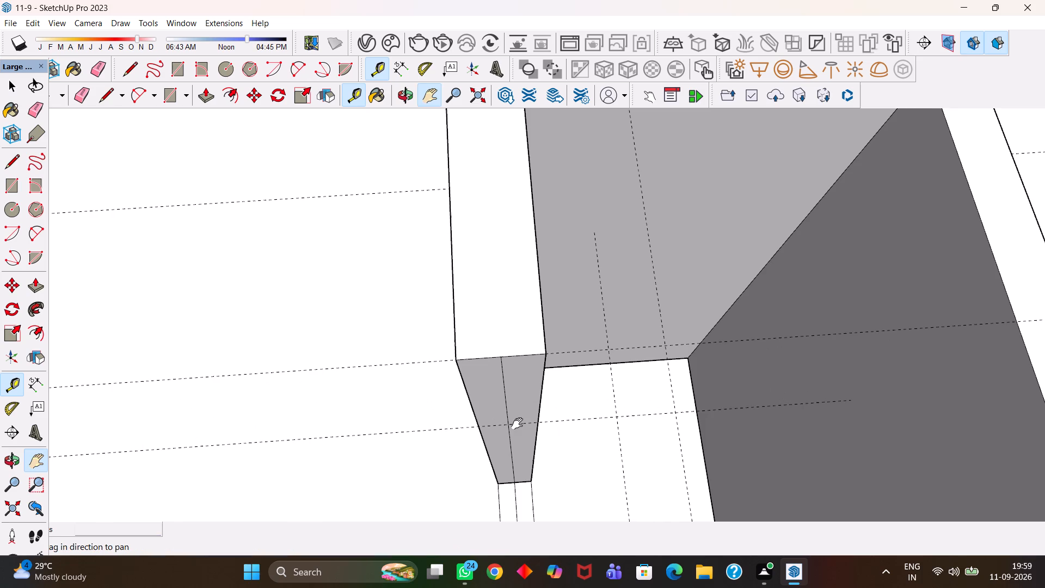
scroll(517, 424, "up", 2)
left_click_drag(494, 423, 512, 409)
scroll(513, 414, "up", 2)
key("space")
left_click(558, 410)
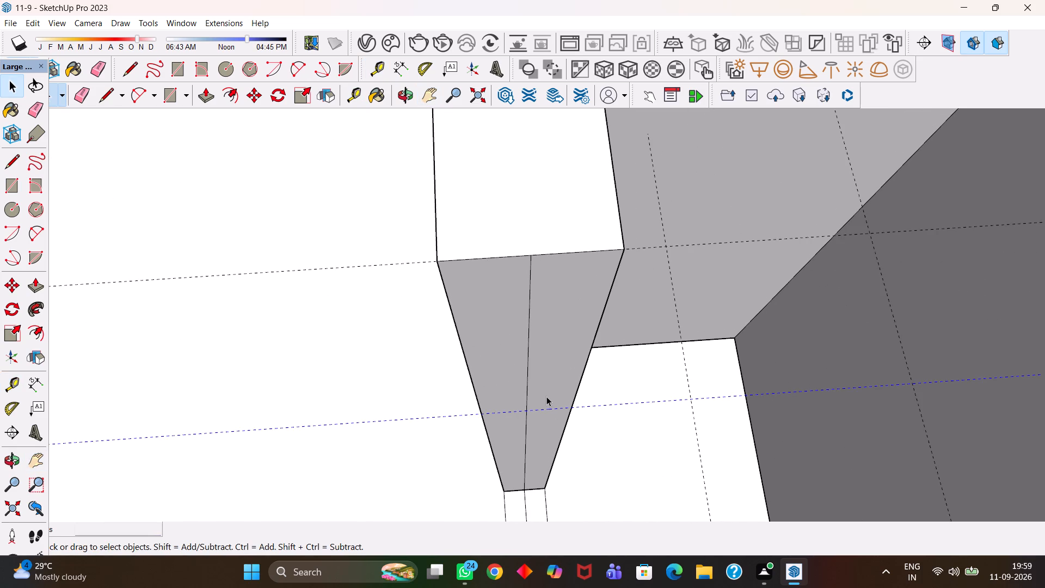
double_click(546, 396)
key("l")
left_click(573, 411)
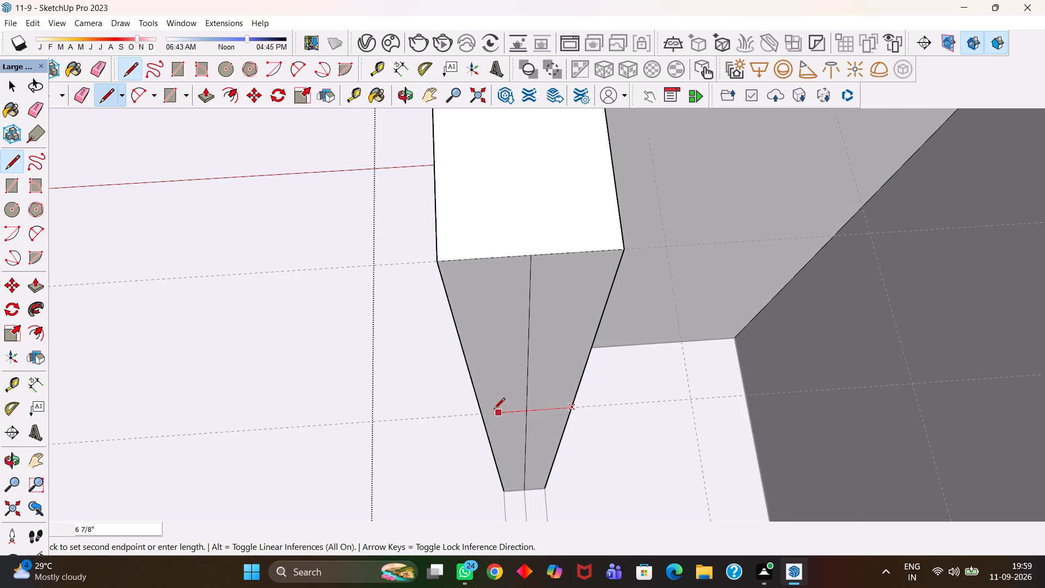
left_click(483, 410)
Erase the vertical seam on the upper section of the outer wall's end face.
key("e")
left_click_drag(522, 387, 529, 386)
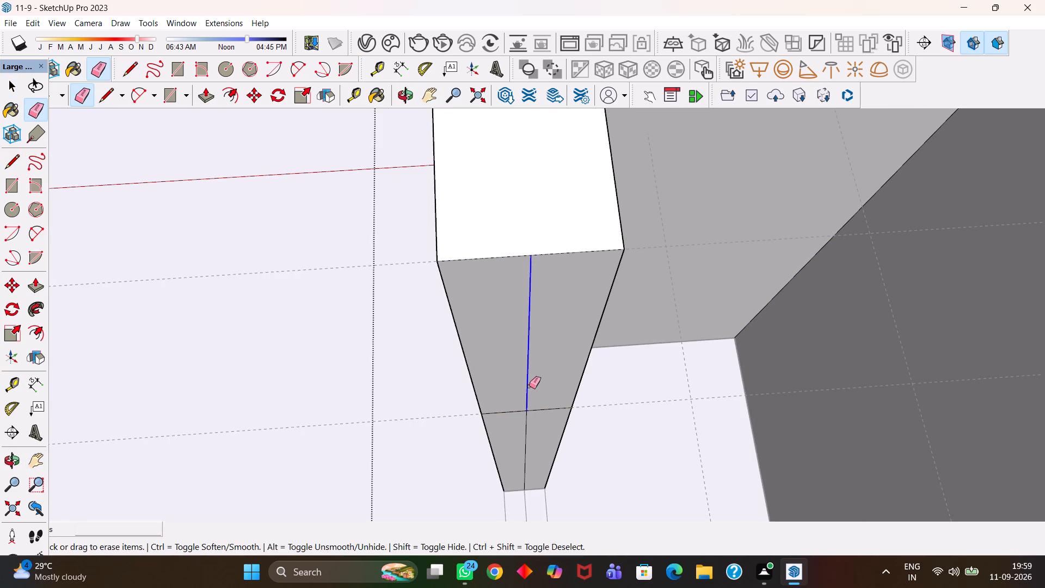
left_click_drag(529, 386, 531, 386)
Push/Pull the 3' upper section of the outer wall's end face across the opening to the opposite wall end, and exit the group.
scroll(532, 386, "down", 4)
key("space")
left_click(532, 378)
scroll(532, 378, "down", 4)
key("p")
left_click(532, 378)
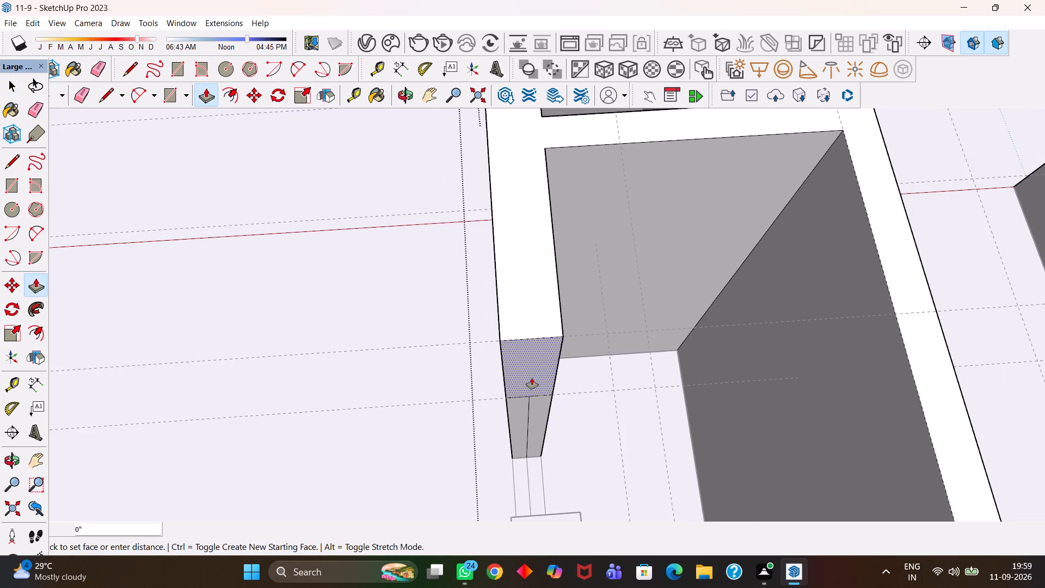
scroll(545, 452, "down", 2)
left_click(573, 503)
scroll(568, 500, "down", 4)
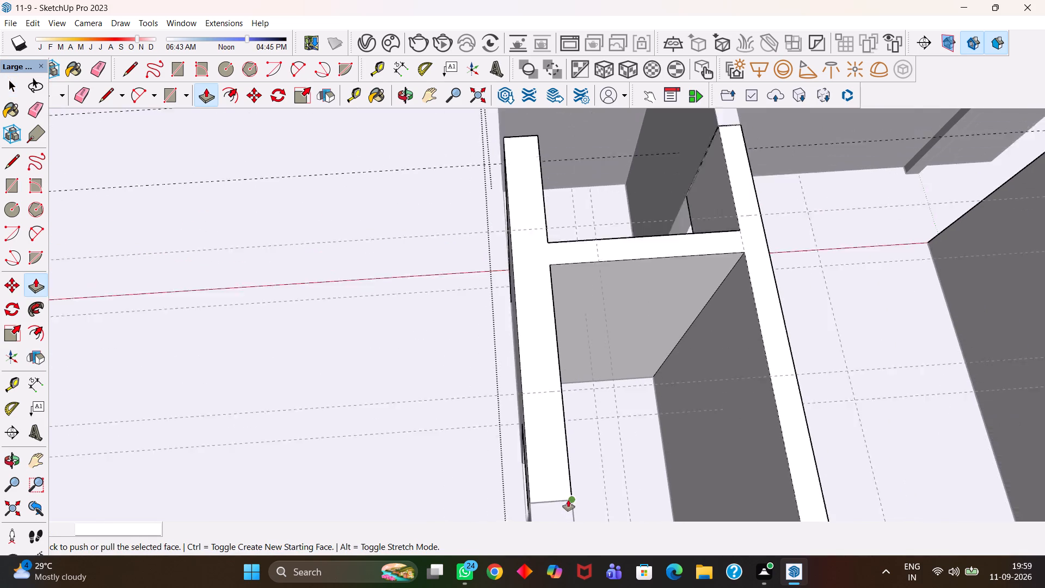
scroll(568, 500, "down", 1)
key("h")
scroll(560, 439, "down", 5)
middle_click_drag(556, 455, 542, 406)
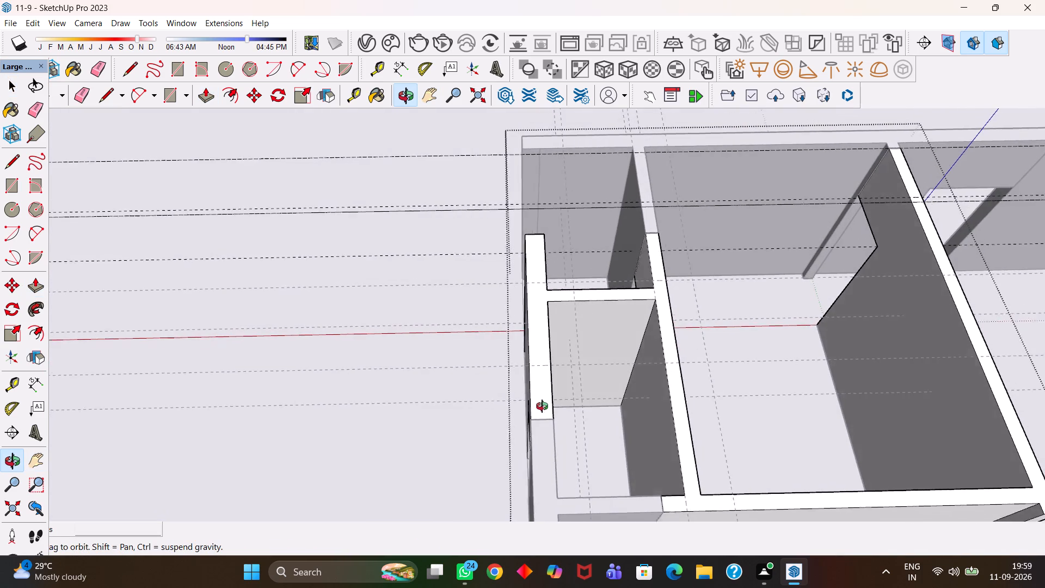
middle_click_drag(542, 406, 550, 406)
scroll(550, 406, "up", 1)
key("h")
left_click_drag(562, 331, 576, 419)
left_click_drag(572, 345, 575, 405)
scroll(574, 407, "down", 4)
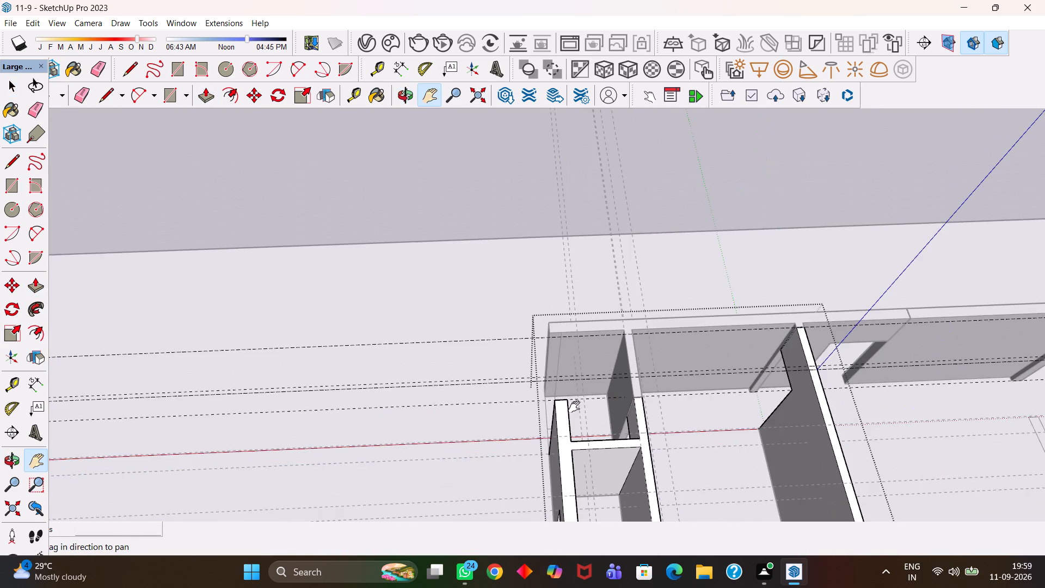
middle_click_drag(576, 391, 578, 384)
key("space")
double_click(469, 212)
Erase the loose lengthwise guides extending beyond the back wall near the corner room.
scroll(509, 324, "up", 2)
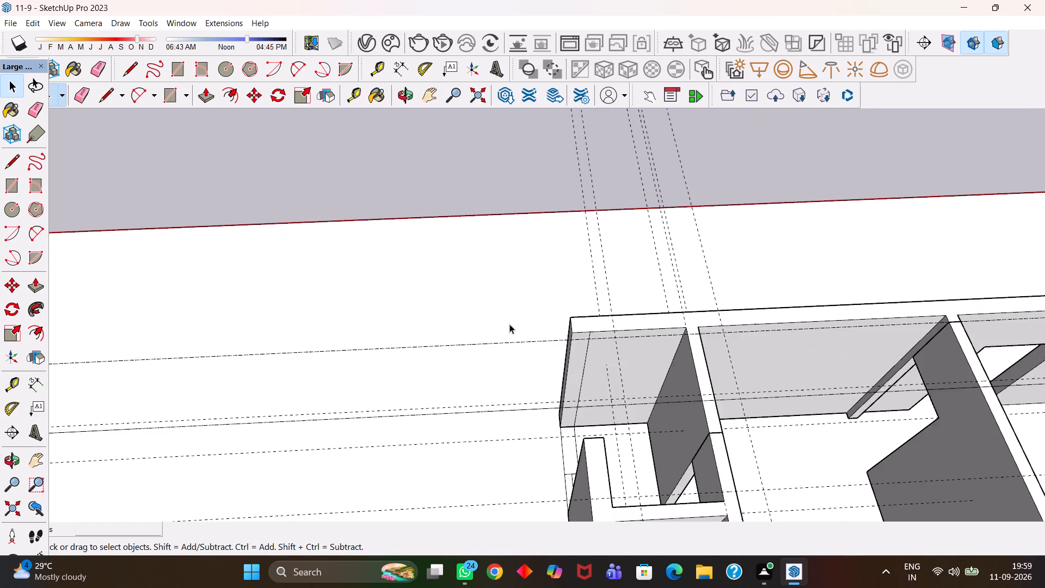
scroll(509, 324, "up", 3)
scroll(547, 354, "down", 7)
scroll(577, 403, "up", 5)
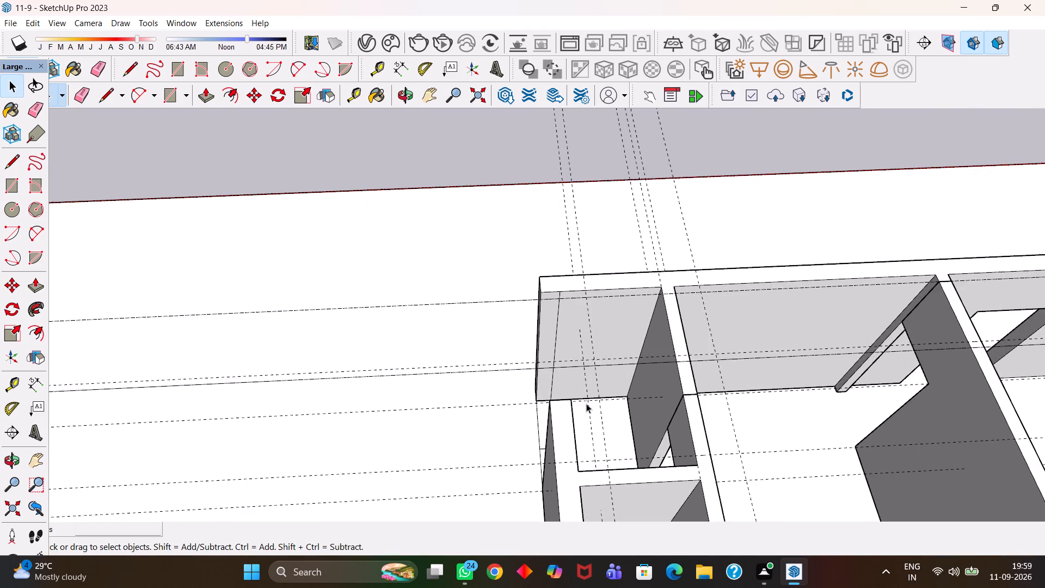
middle_click_drag(586, 403, 581, 406)
scroll(581, 406, "up", 1)
key("h")
left_click_drag(653, 398, 557, 406)
scroll(557, 406, "down", 5)
middle_click_drag(521, 334, 528, 351)
key("e")
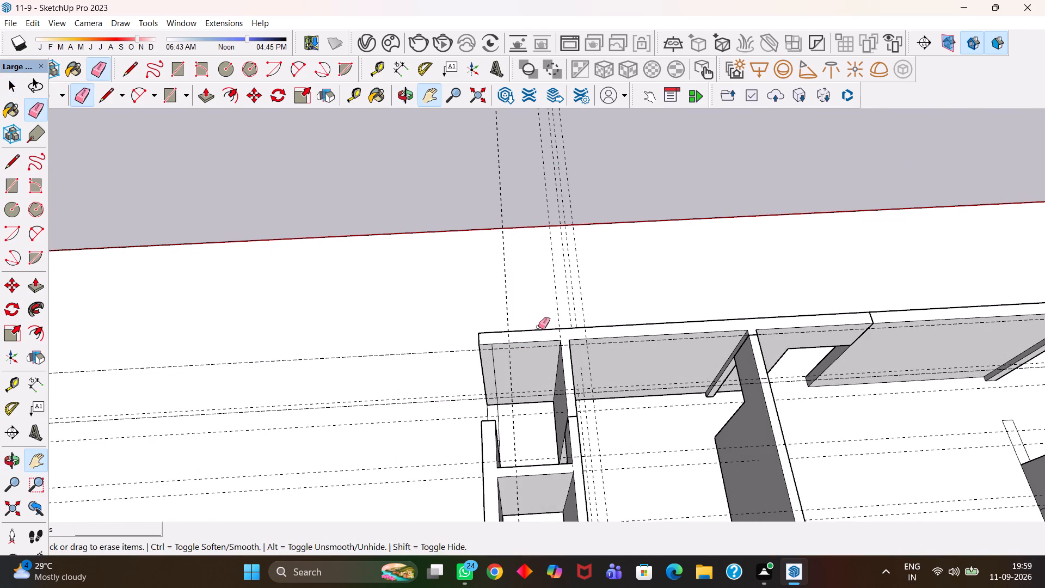
left_click_drag(500, 280, 597, 290)
left_click_drag(584, 291, 499, 298)
left_click_drag(498, 293, 534, 290)
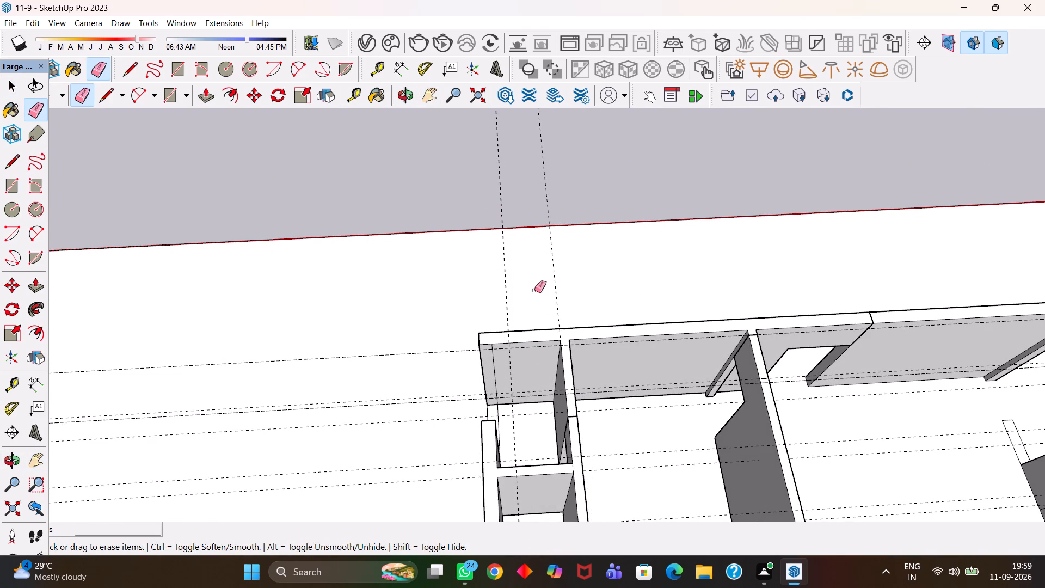
Open the group containing the remaining lengthwise guides beyond the back wall, delete them, and exit the group.
scroll(534, 290, "up", 3)
scroll(537, 302, "down", 3)
key("h")
left_click_drag(525, 273, 547, 359)
middle_click_drag(544, 362, 530, 347)
scroll(526, 352, "up", 1)
key("space")
double_click(525, 278)
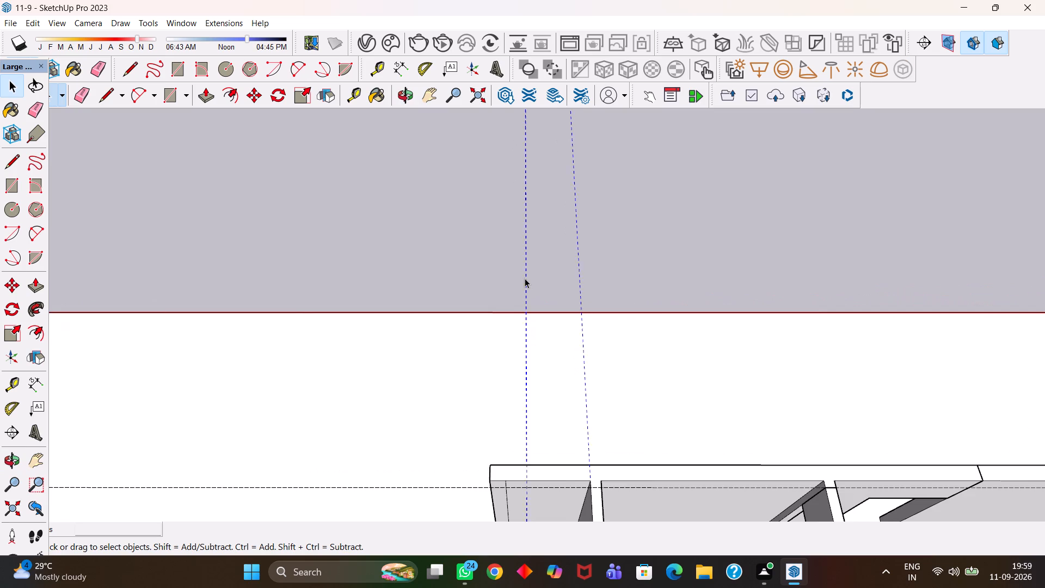
left_click(524, 274)
left_click(527, 273)
key("Delete")
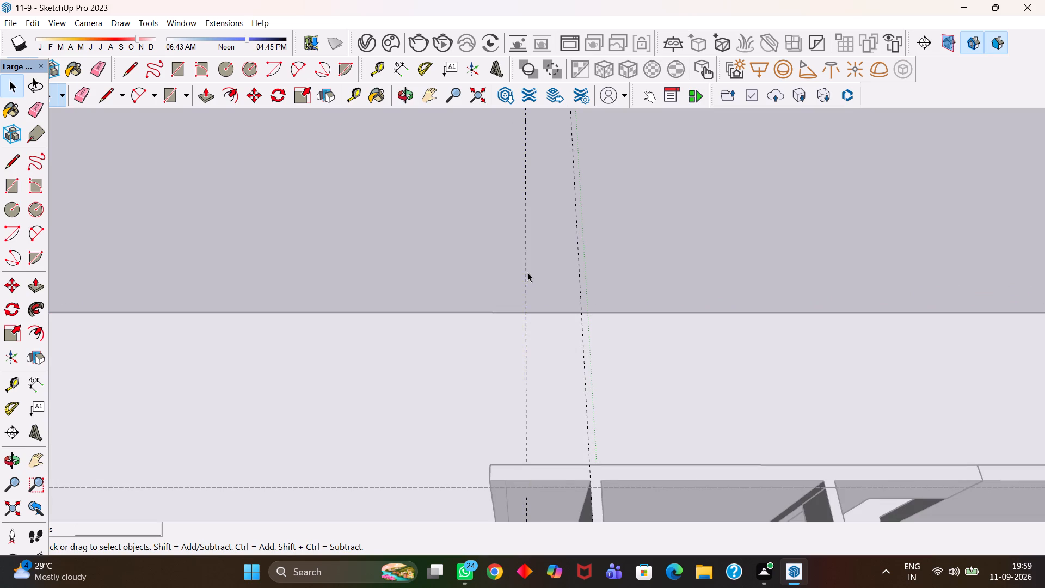
left_click(527, 272)
key("Delete")
left_click(581, 283)
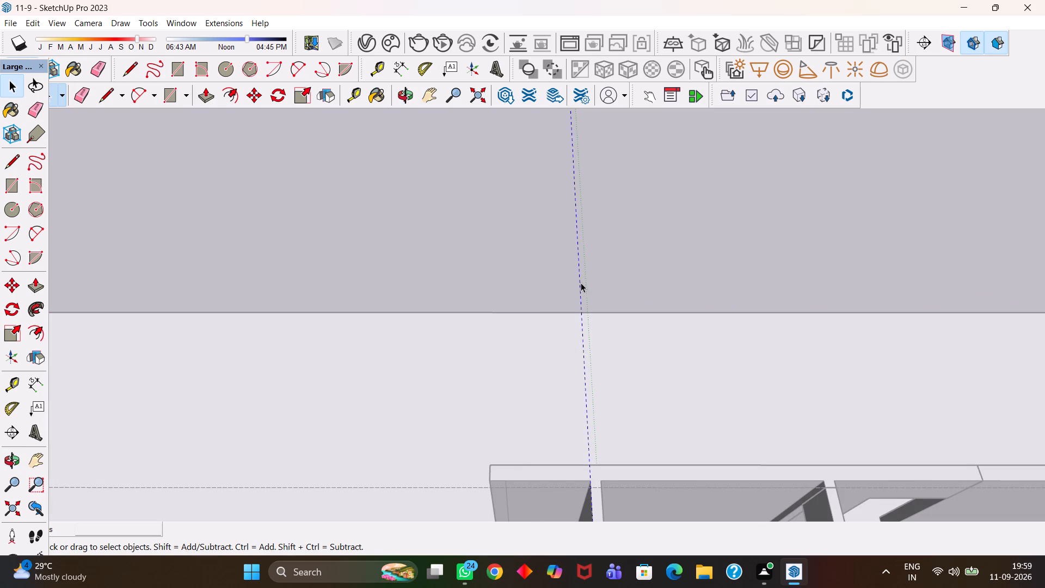
key("Delete")
left_click(621, 277)
Save the model.
scroll(603, 277, "down", 9)
scroll(571, 271, "up", 4)
scroll(580, 287, "down", 7)
scroll(620, 373, "up", 2)
middle_click(621, 379)
key("ctrl+s")
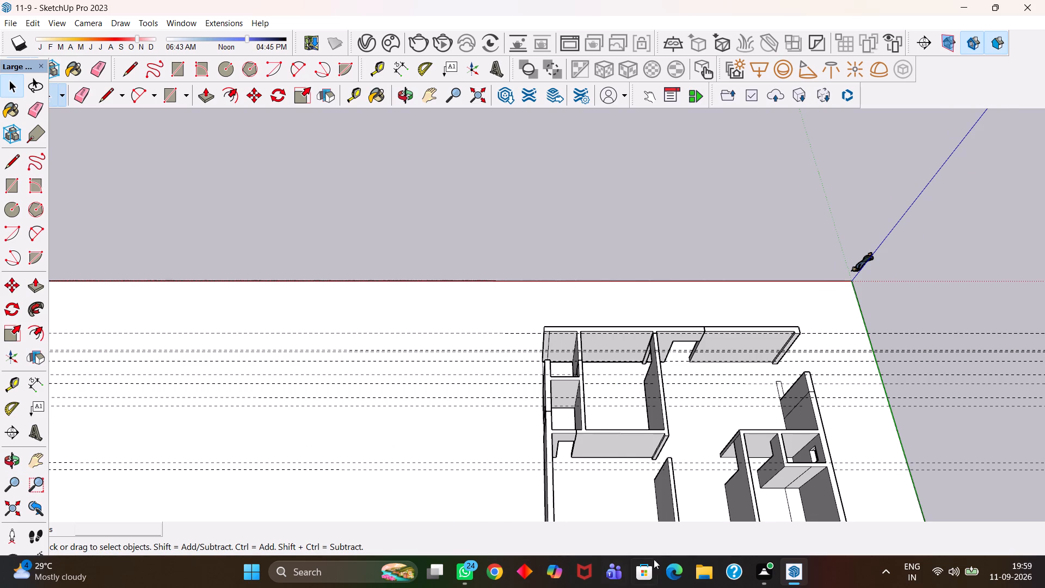
Erase the two crosswise guides running across the house through the gap beside the middle room's outer corner.
scroll(616, 438, "up", 3)
key("h")
scroll(616, 438, "down", 5)
middle_click_drag(618, 408, 644, 443)
scroll(643, 443, "up", 2)
left_click_drag(726, 447, 635, 394)
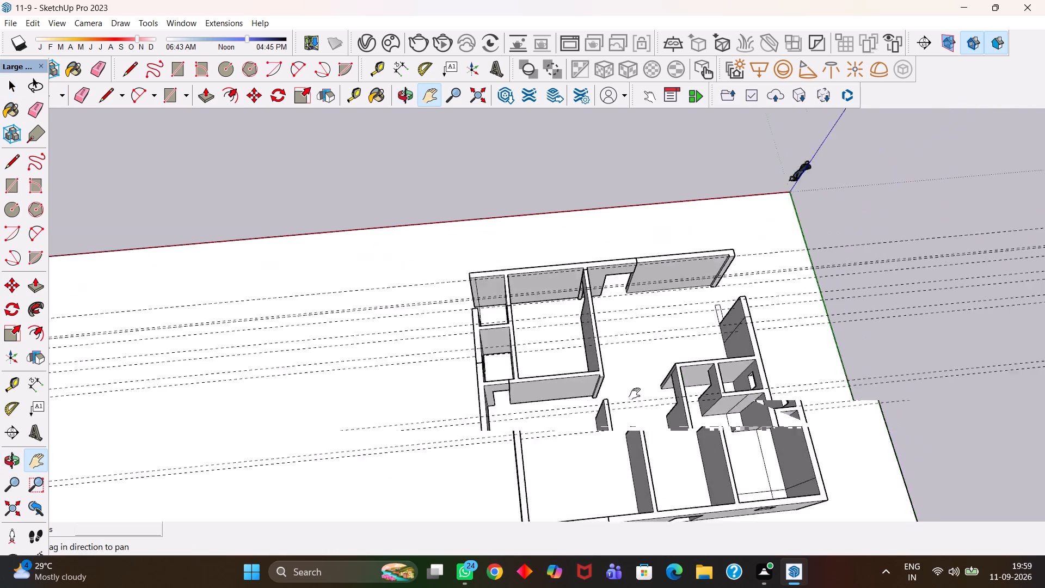
left_click_drag(635, 394, 546, 346)
scroll(501, 365, "up", 4)
middle_click_drag(536, 397, 531, 420)
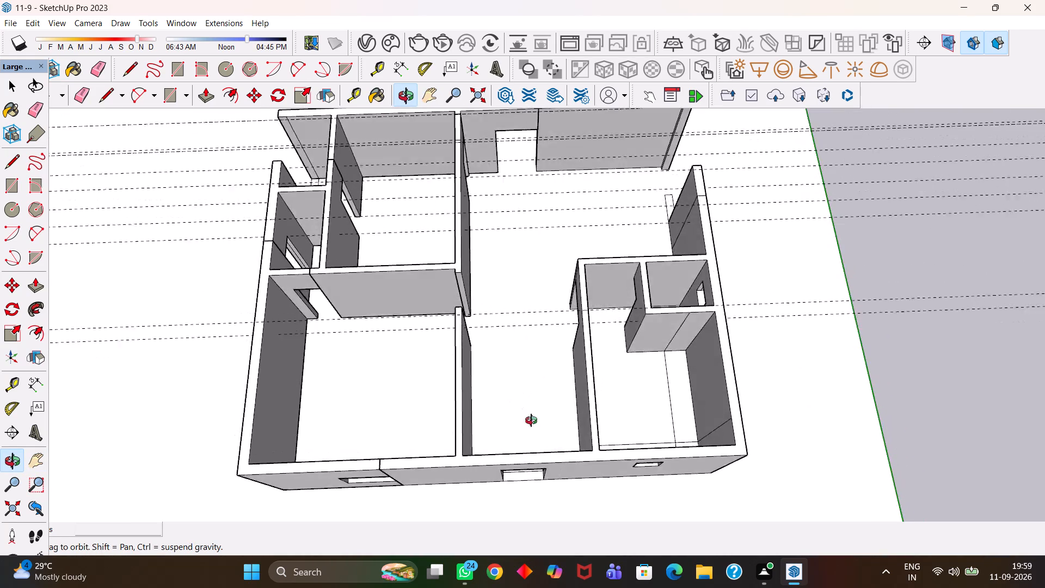
middle_click_drag(531, 420, 527, 380)
scroll(507, 372, "up", 1)
key("h")
left_click_drag(520, 324, 617, 438)
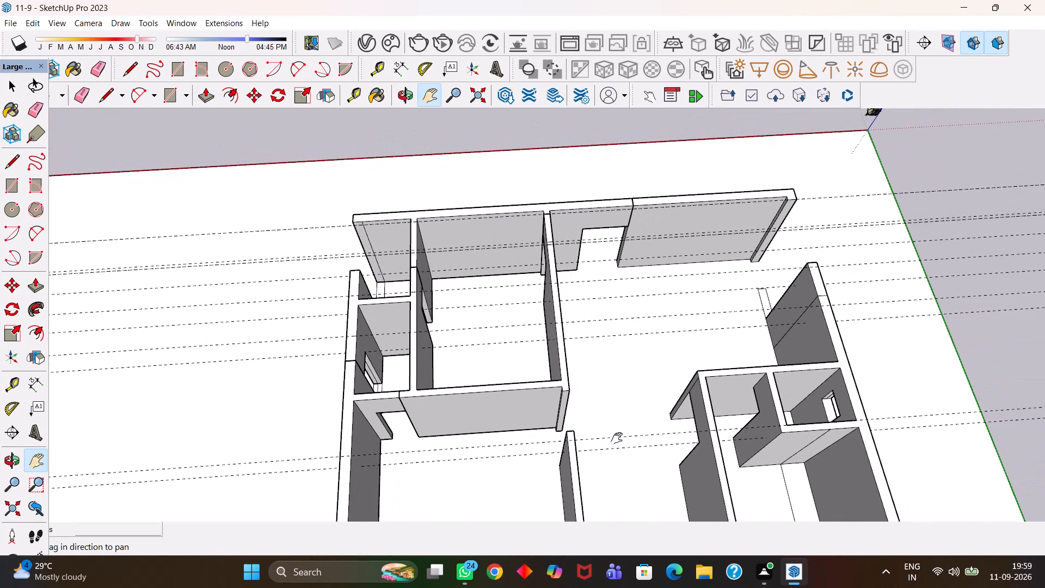
scroll(568, 419, "up", 5)
left_click_drag(597, 437, 583, 417)
key("e")
left_click_drag(617, 419, 629, 442)
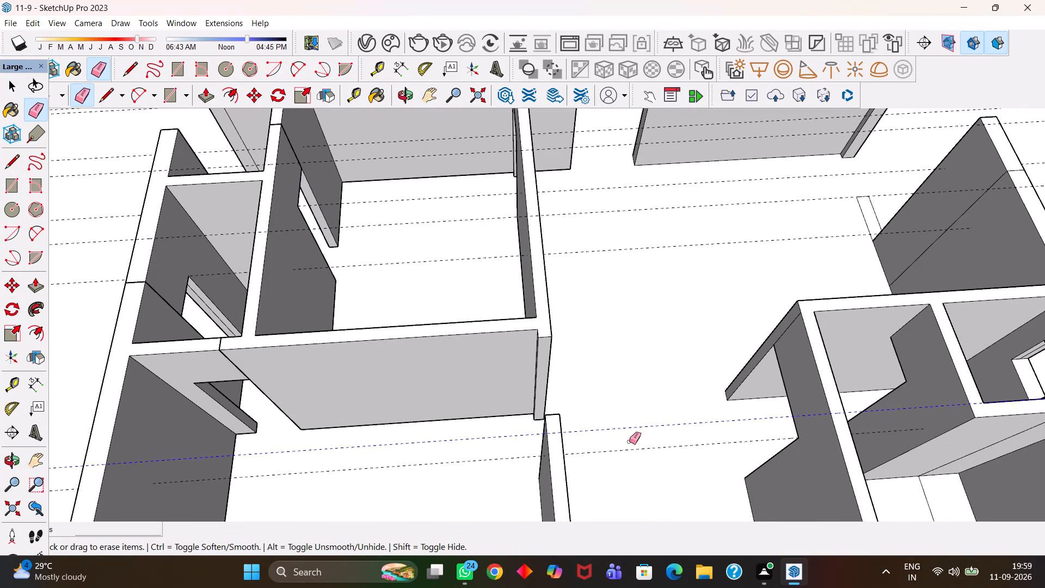
left_click_drag(627, 441, 620, 455)
Place guides on the end face of the middle room's projecting wall stub, along the top edge and 3' below.
scroll(540, 422, "up", 3)
key("h")
left_click_drag(537, 377, 554, 390)
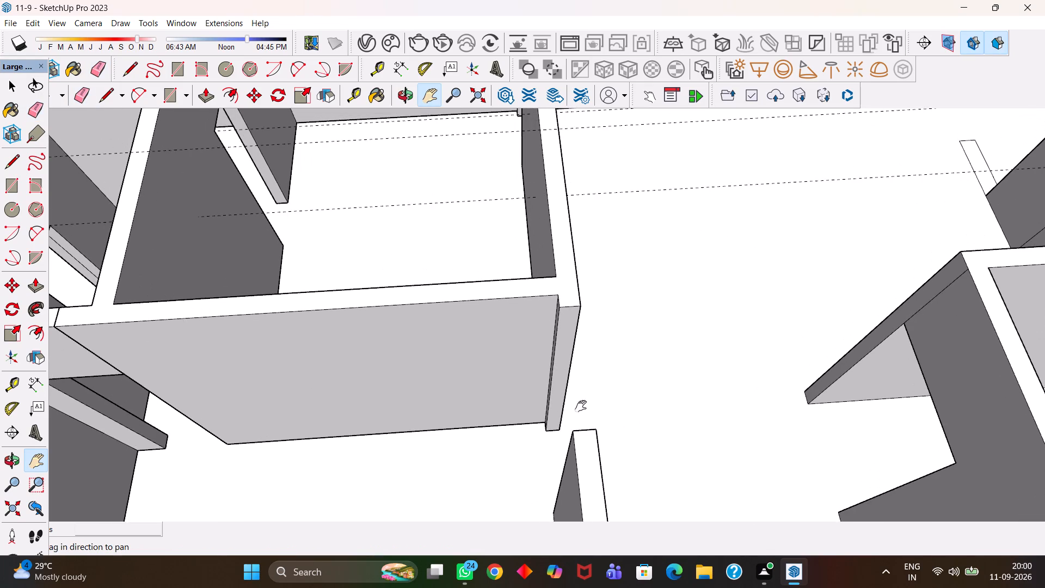
middle_click(573, 408)
key("t")
scroll(565, 357, "up", 3)
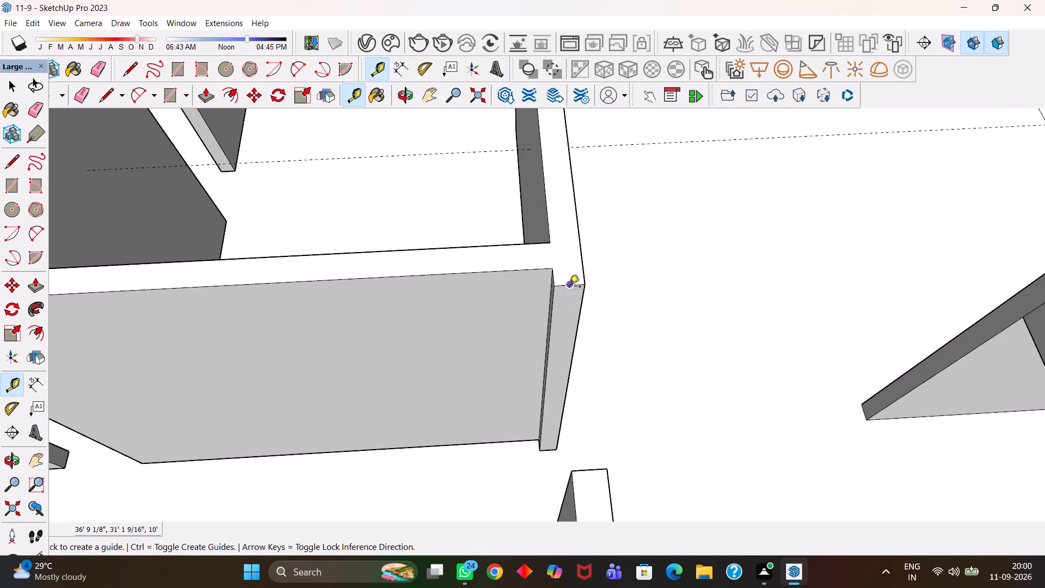
double_click(570, 287)
left_click(568, 286)
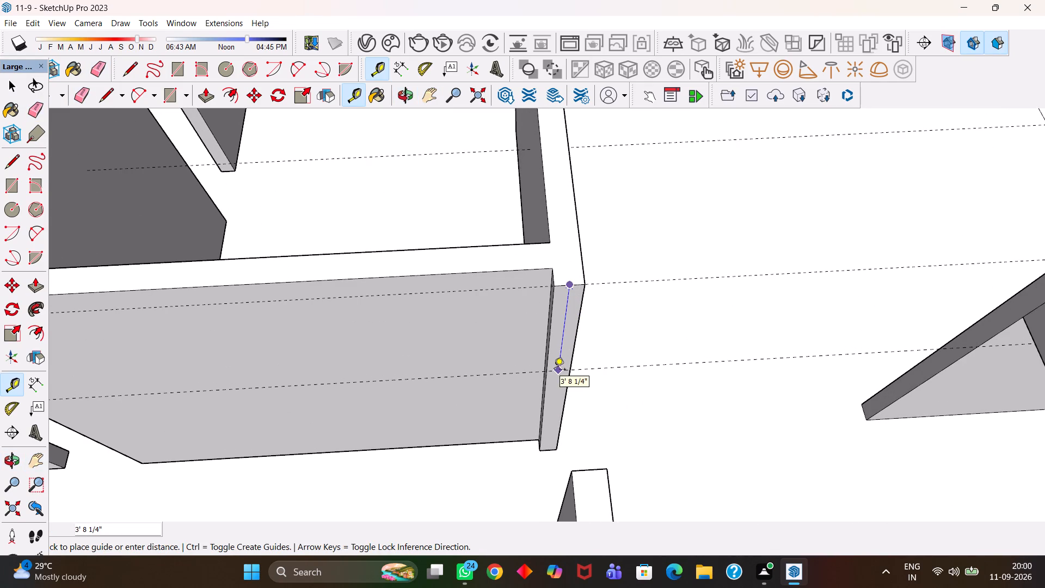
type("3'")
key("Return")
In the wall group, draw a line across the stub's end face along the guide 3' below the top edge.
scroll(554, 370, "up", 2)
key("space")
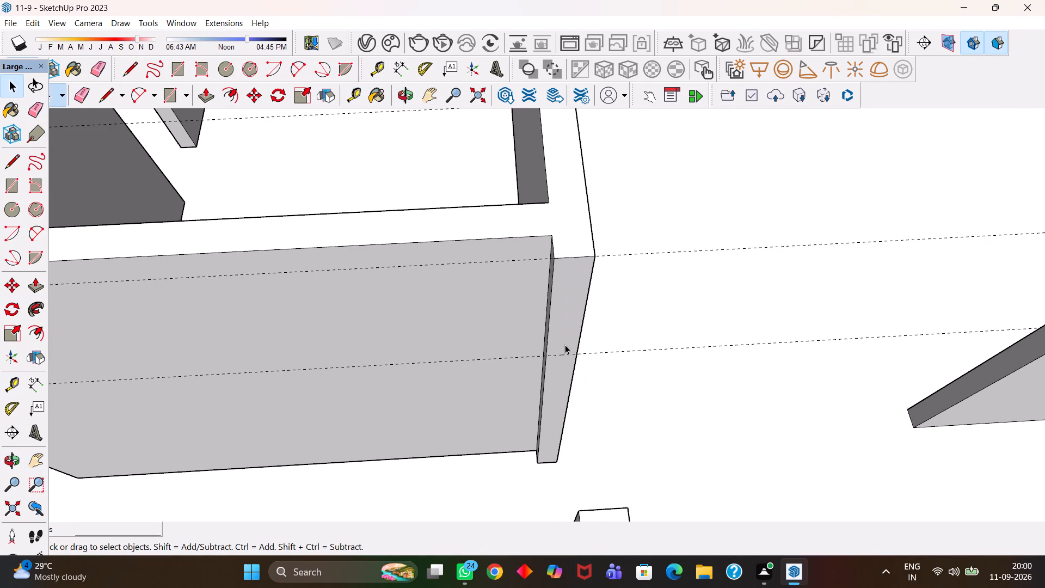
double_click(570, 335)
key("l")
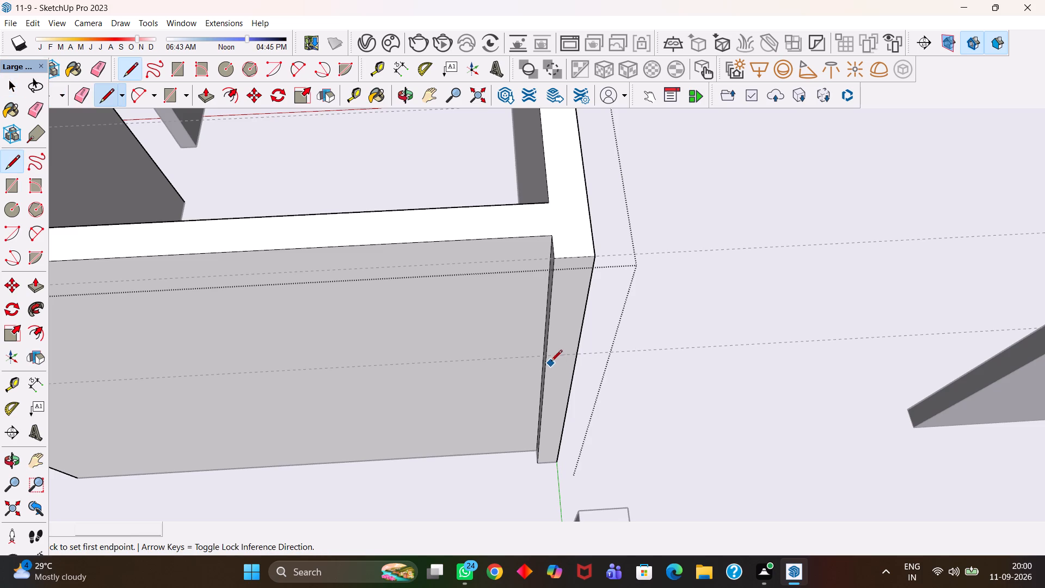
left_click(549, 358)
left_click(580, 353)
Push/Pull the 3' upper section of the stub's end face across the doorway to the opposite wall end, and exit the group.
key("space")
left_click(570, 338)
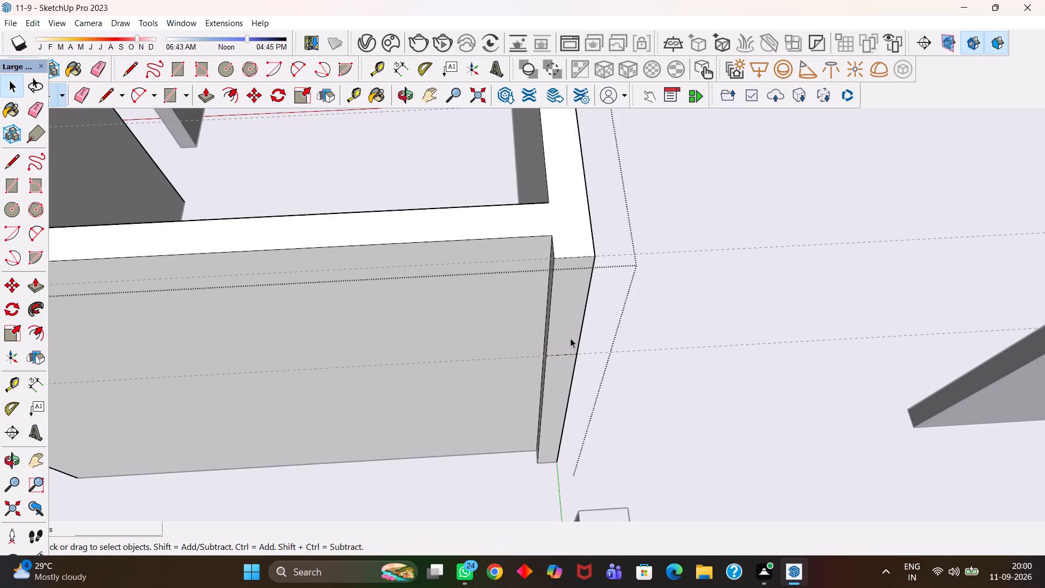
key("p")
left_click(570, 338)
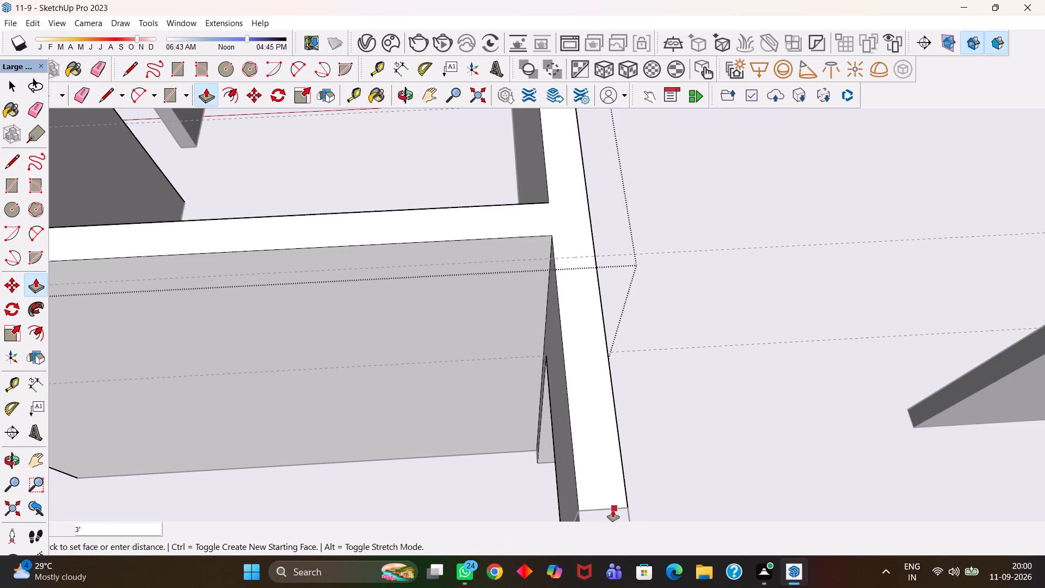
left_click(619, 510)
key("h")
scroll(586, 453, "down", 10)
key("space")
left_click(660, 460)
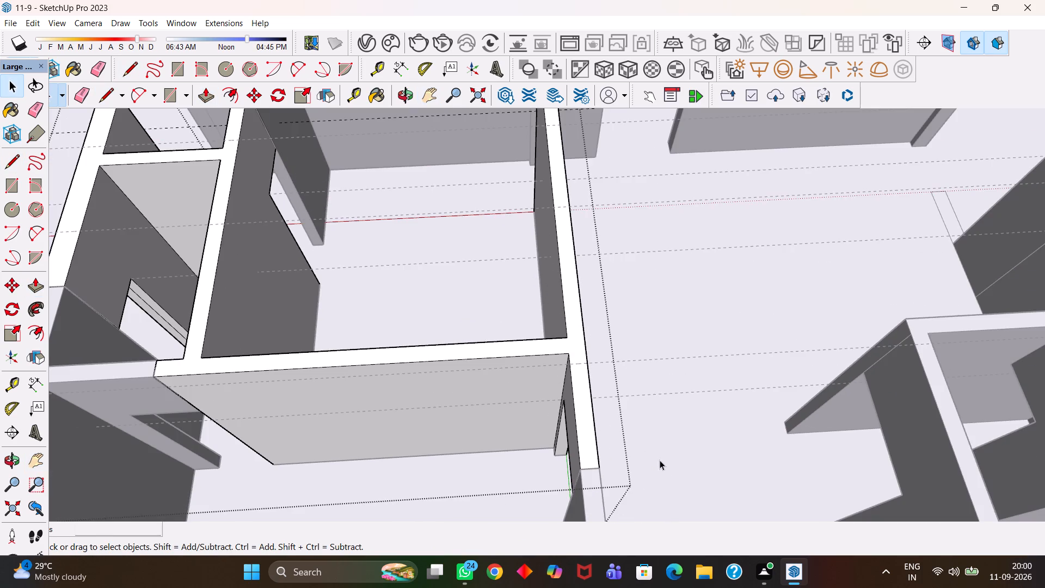
In the wall group, Push/Pull the narrow face at the house's outer corner about 2' 7 1/2" to the plan line, and exit the group.
scroll(625, 440, "down", 9)
middle_click_drag(607, 442, 587, 392)
scroll(587, 392, "up", 4)
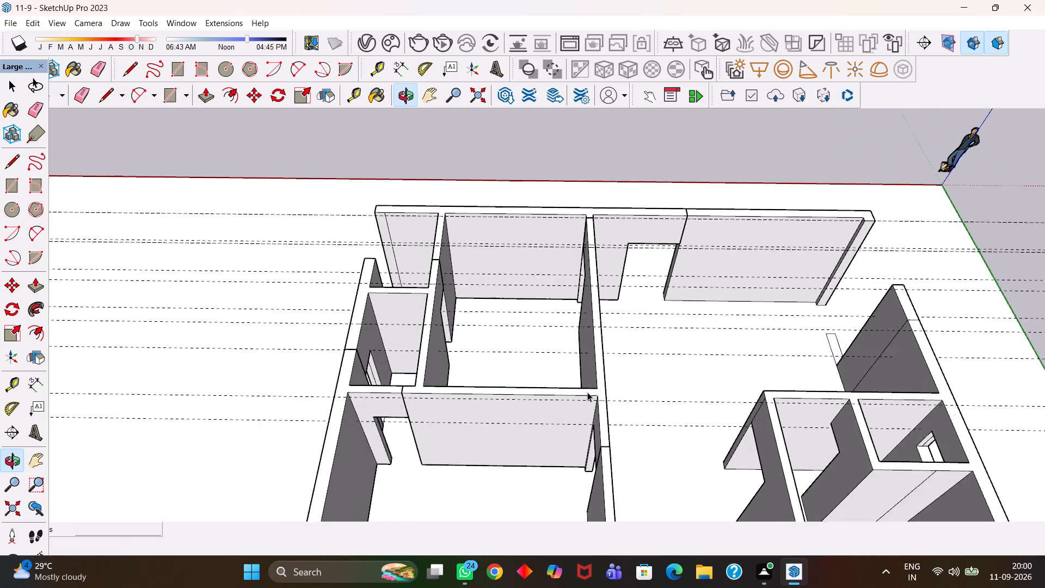
key("h")
scroll(500, 348, "up", 3)
middle_click_drag(502, 360, 519, 389)
scroll(519, 389, "up", 1)
key("h")
left_click_drag(419, 348, 687, 409)
left_click_drag(637, 372, 659, 428)
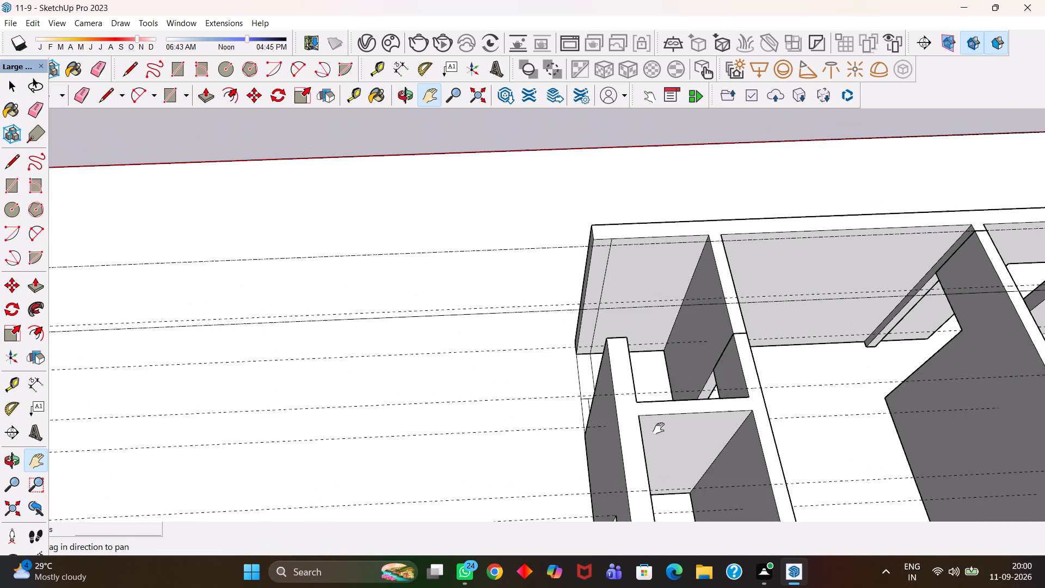
scroll(624, 346, "up", 7)
left_click_drag(611, 305, 618, 394)
scroll(597, 405, "up", 1)
scroll(597, 405, "down", 3)
middle_click_drag(593, 403, 591, 416)
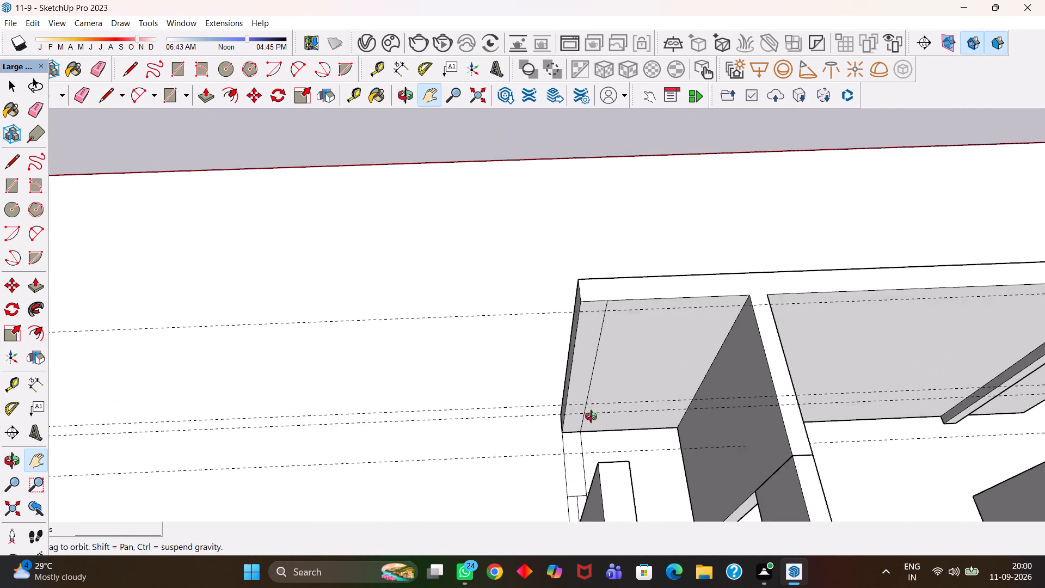
middle_click_drag(591, 416, 597, 468)
scroll(597, 468, "up", 1)
left_click_drag(600, 467, 582, 406)
middle_click_drag(563, 398, 561, 412)
scroll(561, 410, "up", 2)
key("space")
left_click(550, 333)
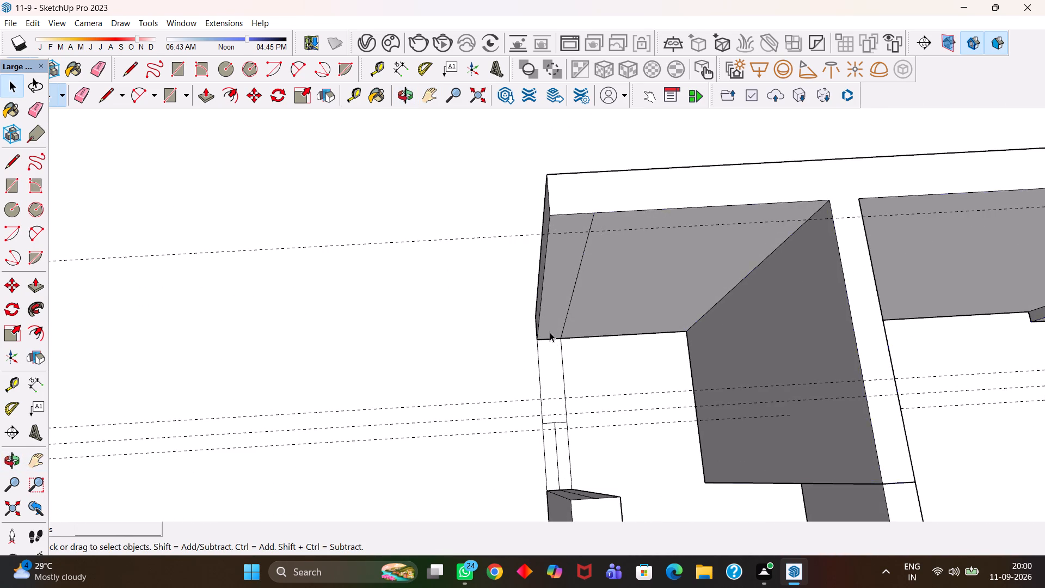
double_click(550, 329)
left_click(551, 326)
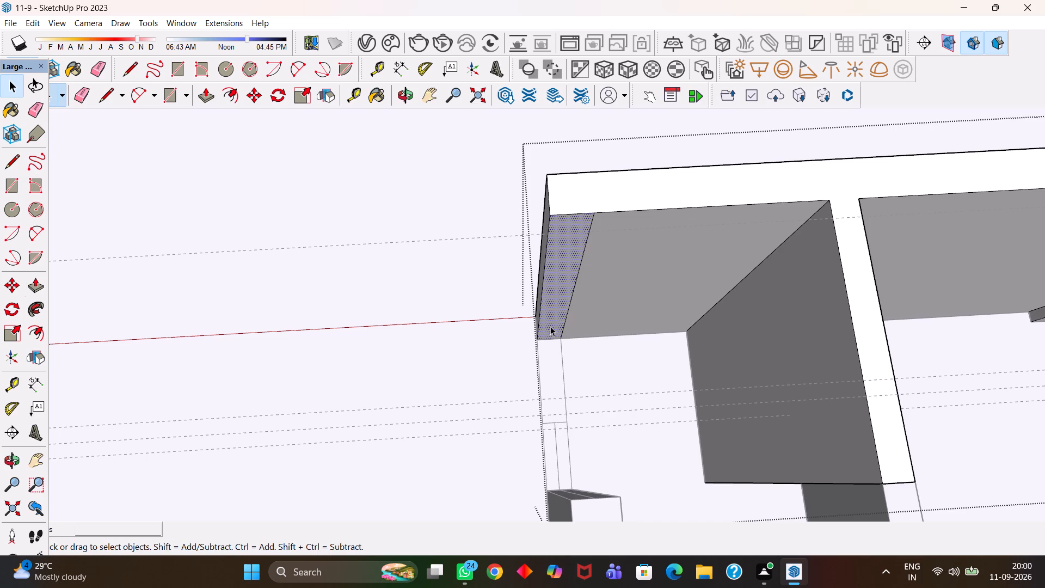
key("p")
left_click(548, 328)
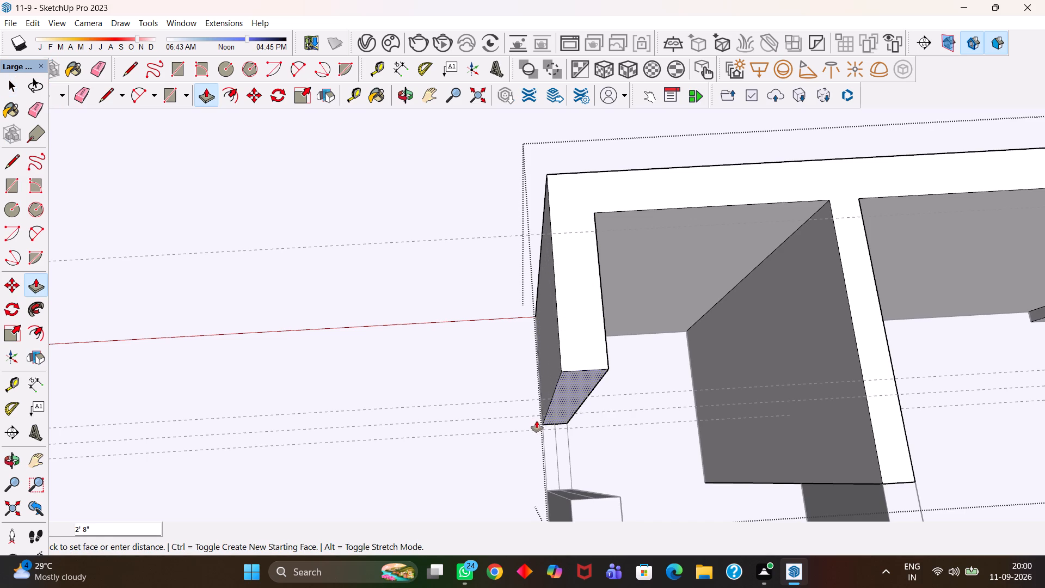
middle_click_drag(495, 425, 702, 369)
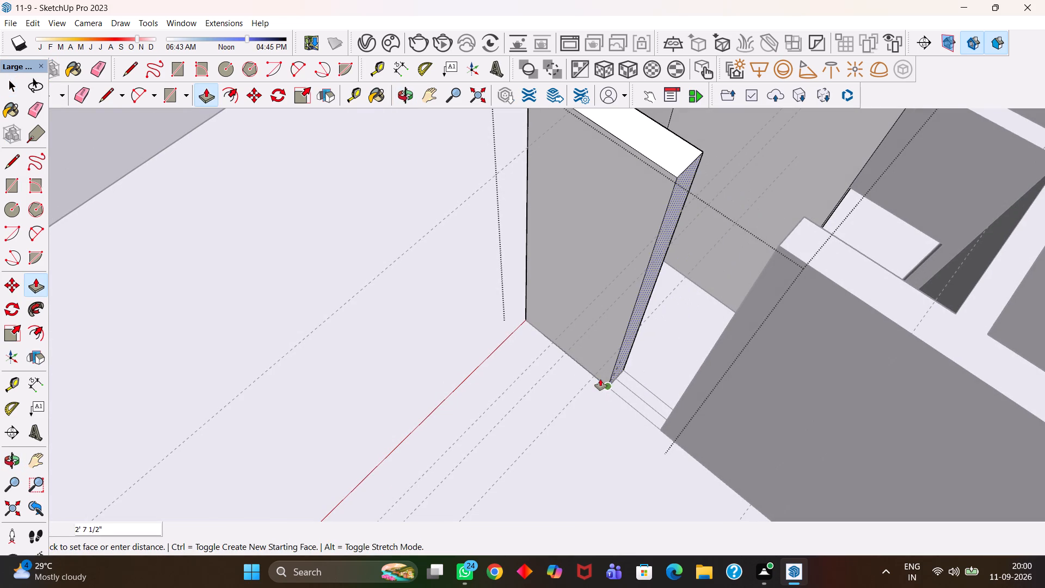
left_click(603, 384)
scroll(603, 384, "down", 5)
key("h")
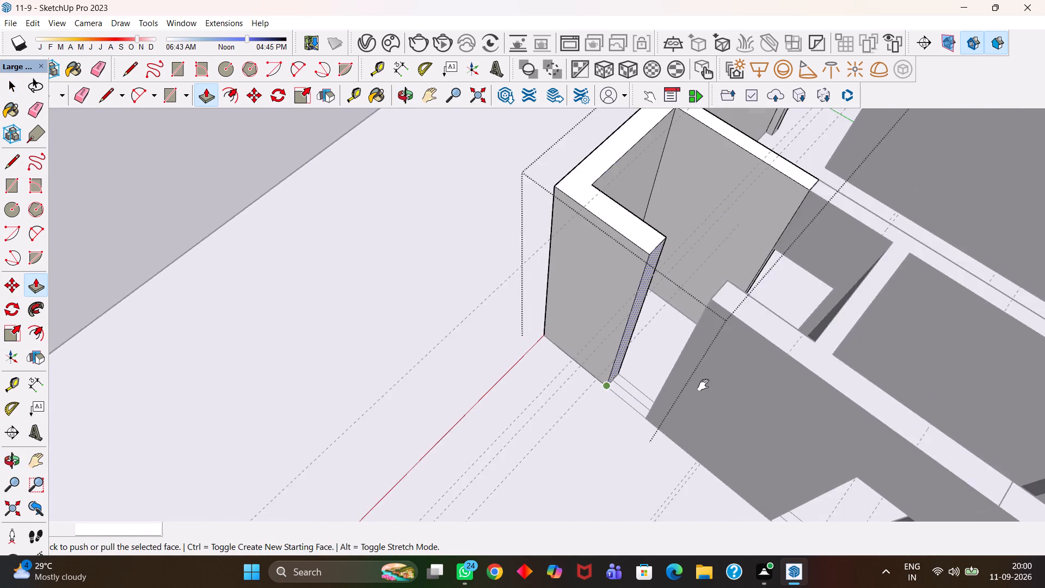
middle_click_drag(702, 383, 552, 378)
scroll(556, 380, "up", 5)
middle_click_drag(593, 335, 499, 358)
scroll(499, 358, "down", 5)
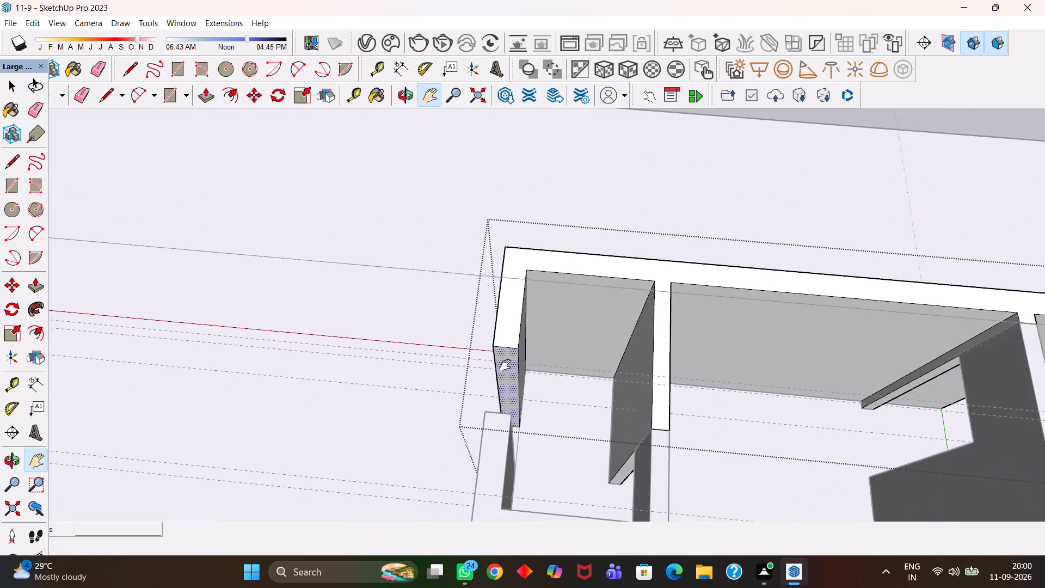
middle_click_drag(503, 363, 530, 350)
key("space")
scroll(536, 334, "up", 1)
left_click(463, 230)
scroll(505, 343, "down", 2)
scroll(515, 356, "up", 2)
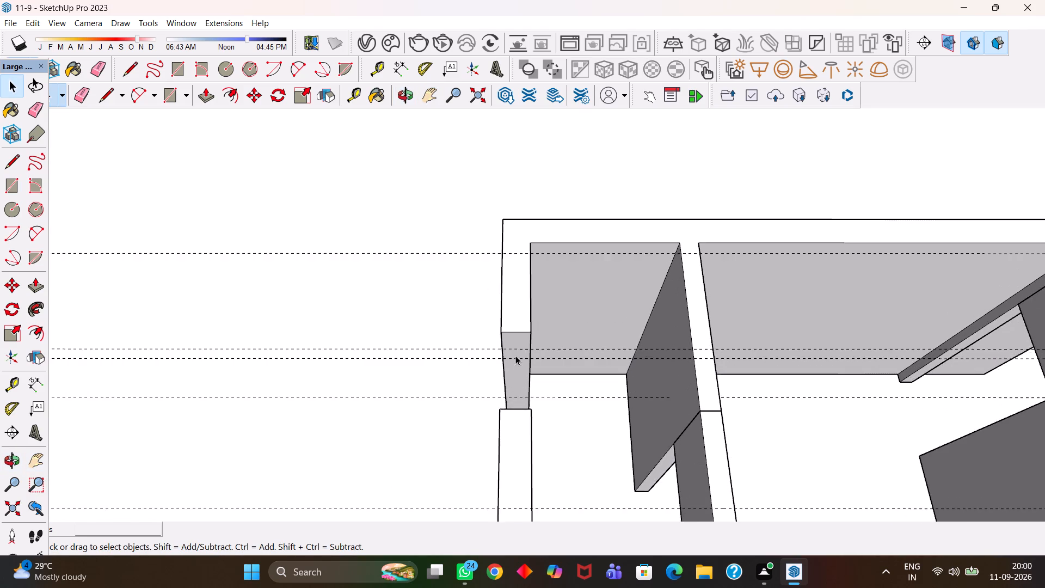
Erase the two closely spaced crosswise guides running across the house at the new corner wall stub, including the one inside the group.
scroll(515, 356, "up", 1)
key("e")
left_click_drag(451, 348, 449, 354)
left_click(444, 353)
key("space")
scroll(440, 355, "up", 2)
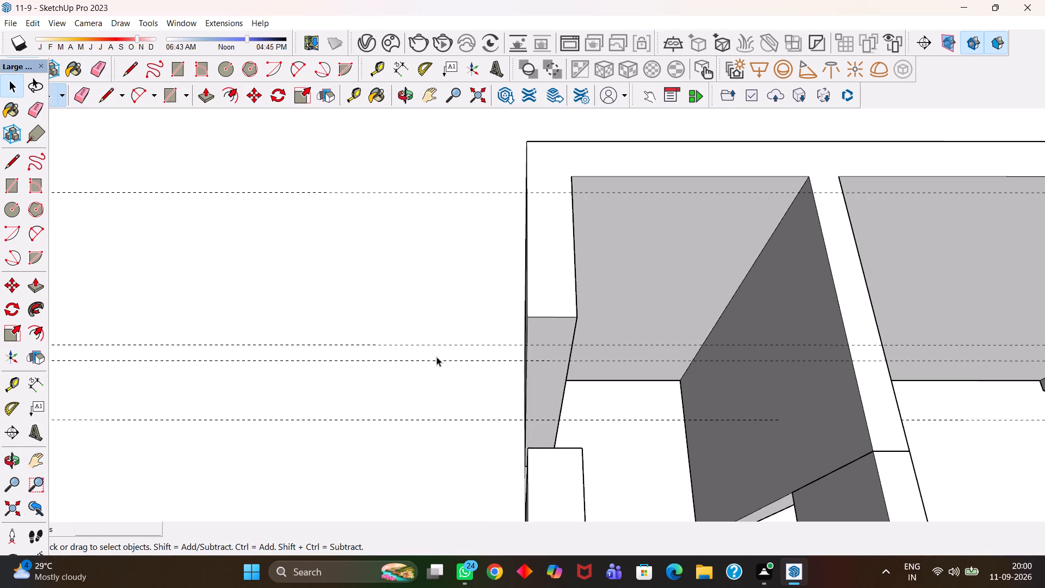
left_click(431, 363)
double_click(430, 362)
left_click(427, 362)
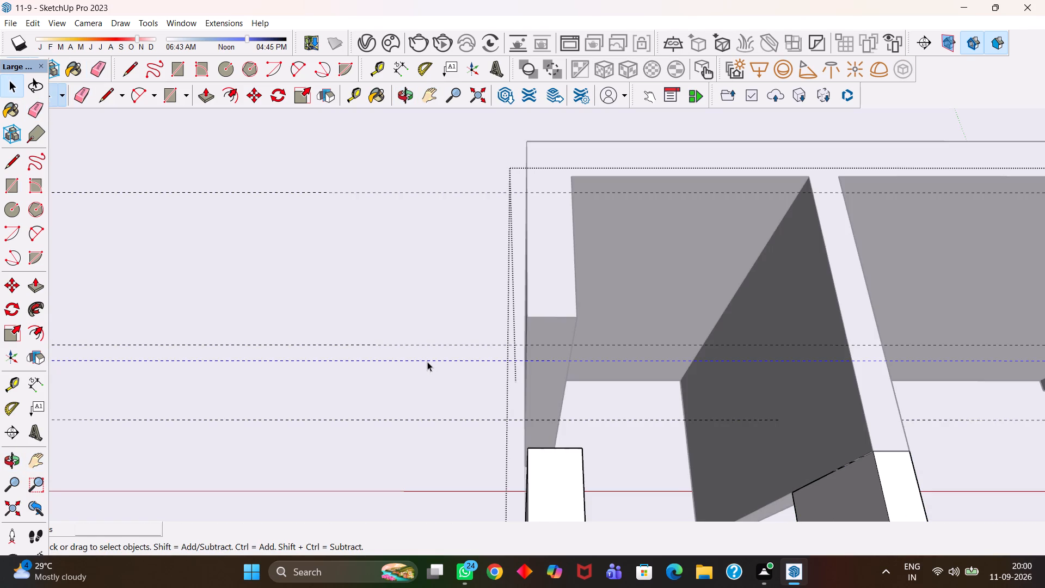
key("Delete")
left_click(420, 345)
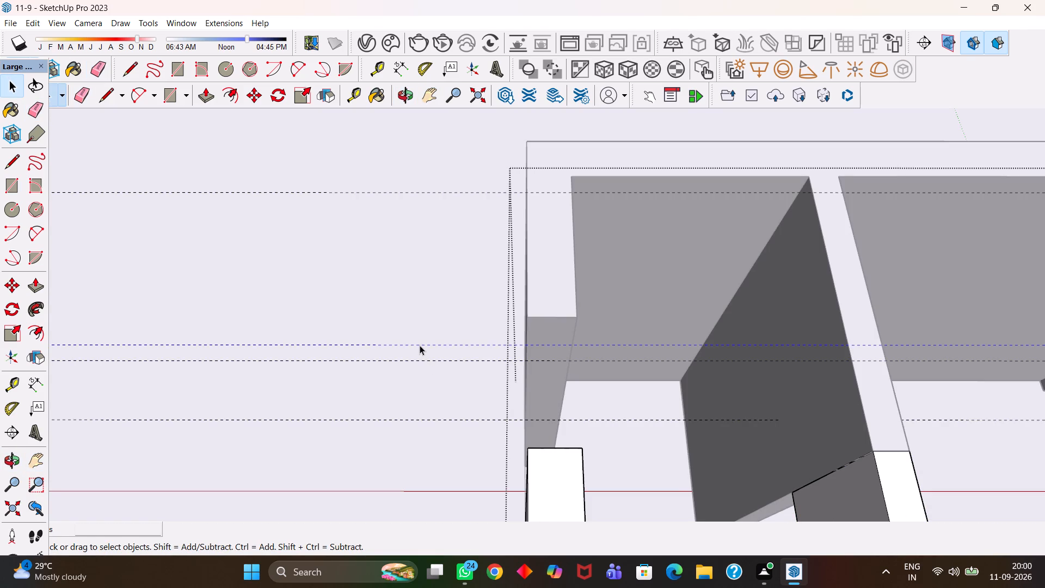
key("Delete")
left_click(435, 359)
left_click(438, 360)
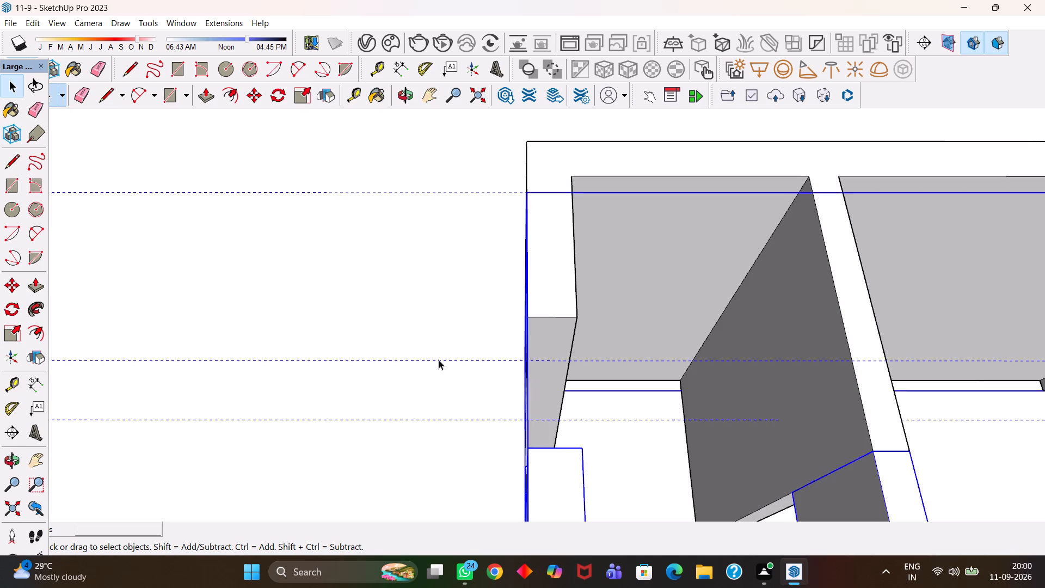
double_click(439, 360)
left_click(434, 362)
key("Delete")
left_click(432, 346)
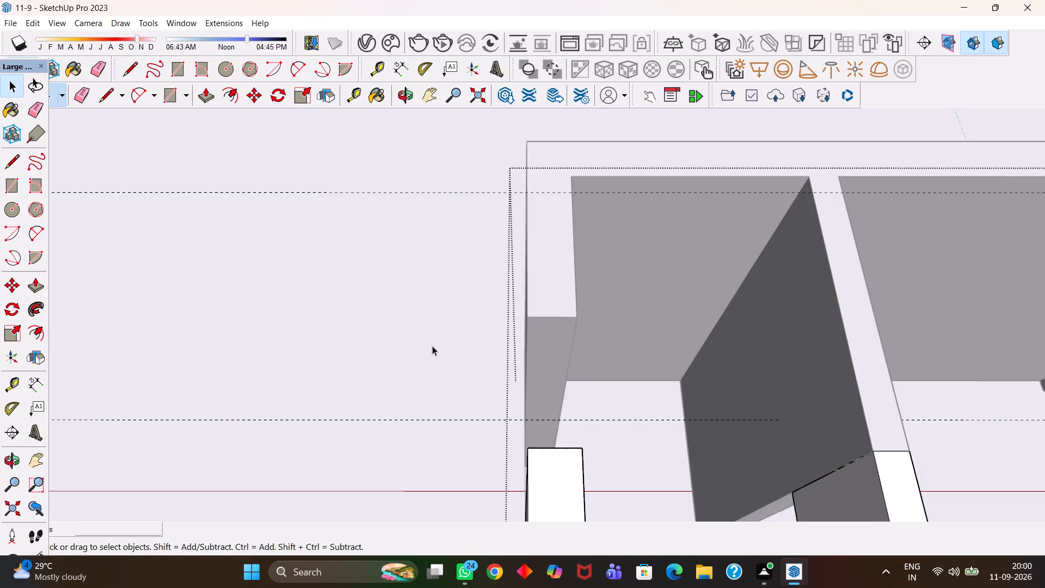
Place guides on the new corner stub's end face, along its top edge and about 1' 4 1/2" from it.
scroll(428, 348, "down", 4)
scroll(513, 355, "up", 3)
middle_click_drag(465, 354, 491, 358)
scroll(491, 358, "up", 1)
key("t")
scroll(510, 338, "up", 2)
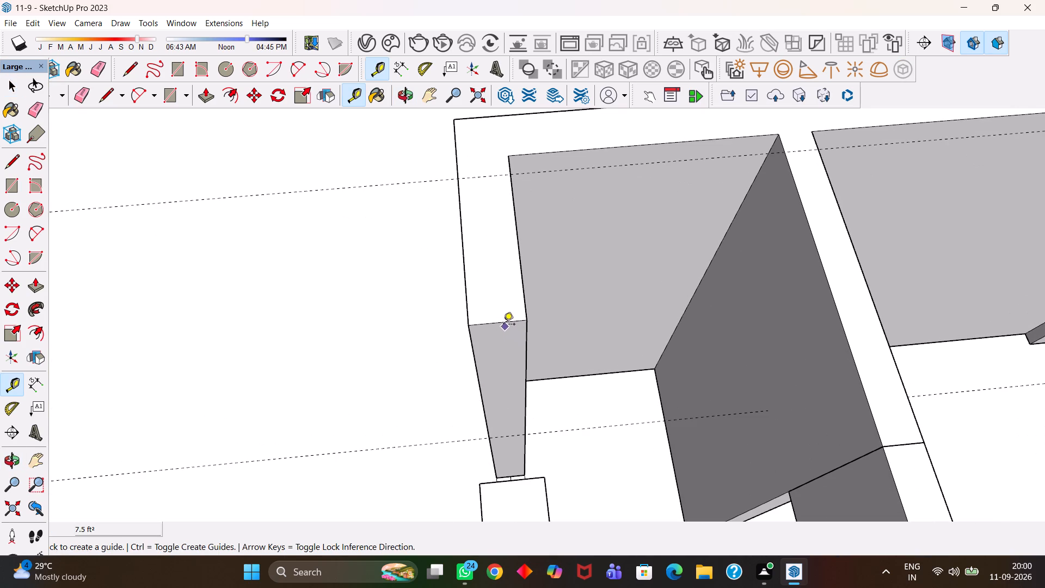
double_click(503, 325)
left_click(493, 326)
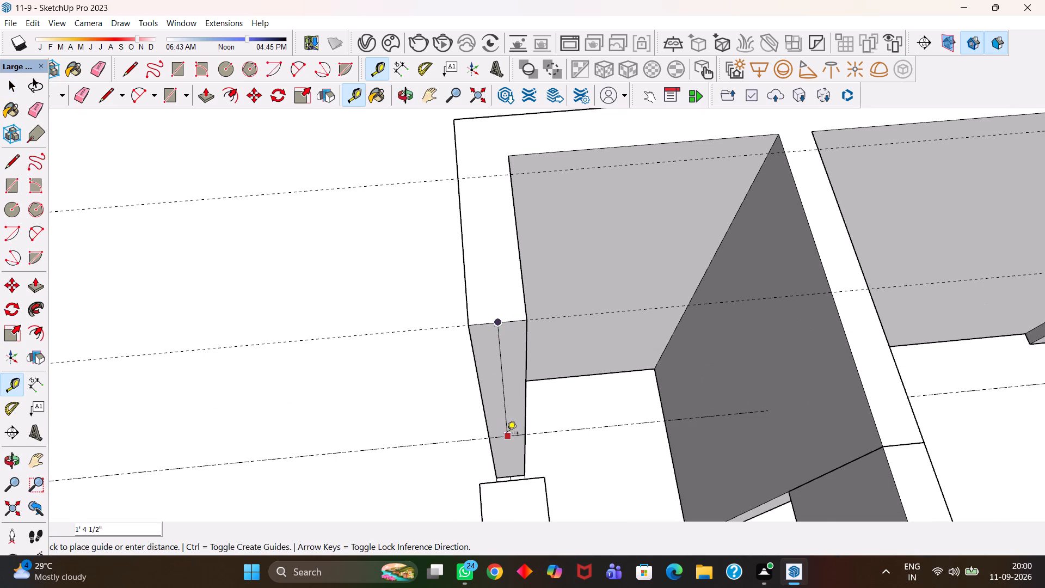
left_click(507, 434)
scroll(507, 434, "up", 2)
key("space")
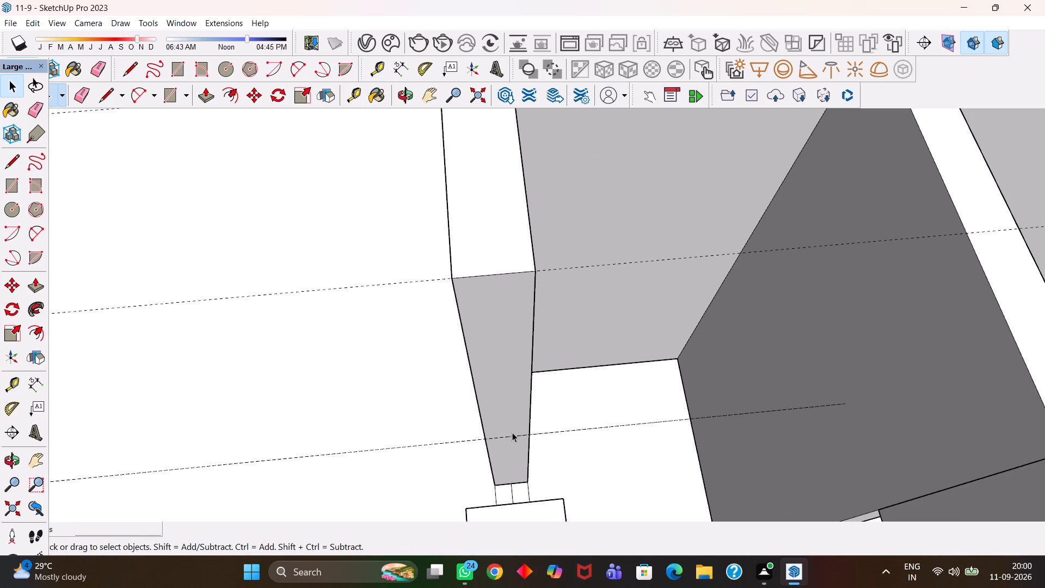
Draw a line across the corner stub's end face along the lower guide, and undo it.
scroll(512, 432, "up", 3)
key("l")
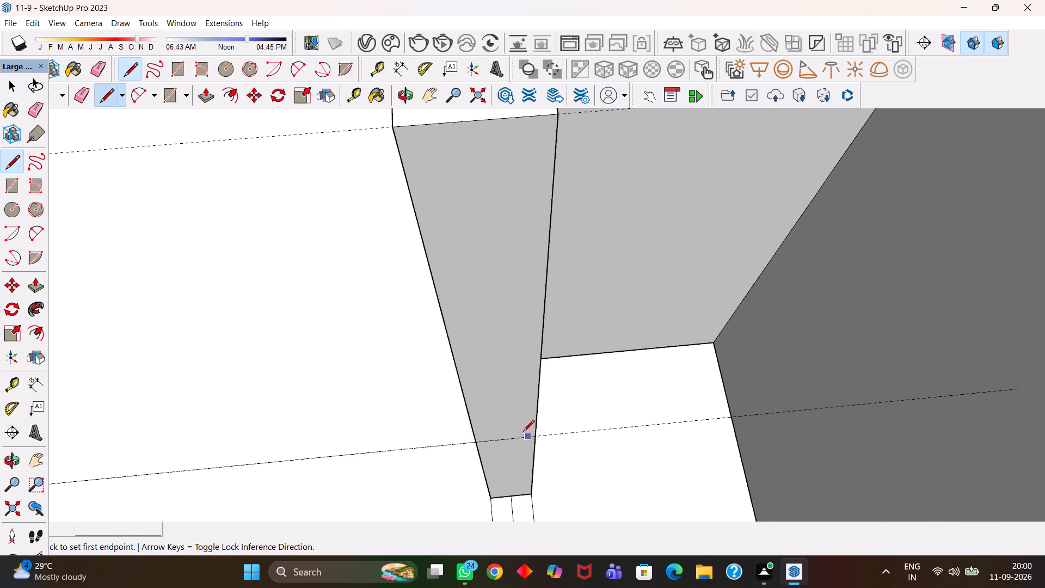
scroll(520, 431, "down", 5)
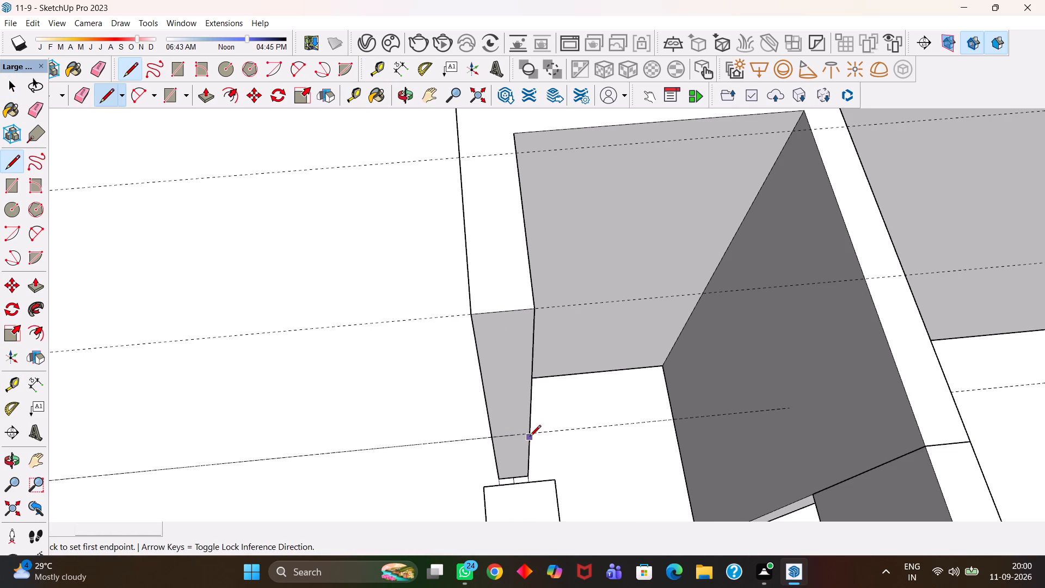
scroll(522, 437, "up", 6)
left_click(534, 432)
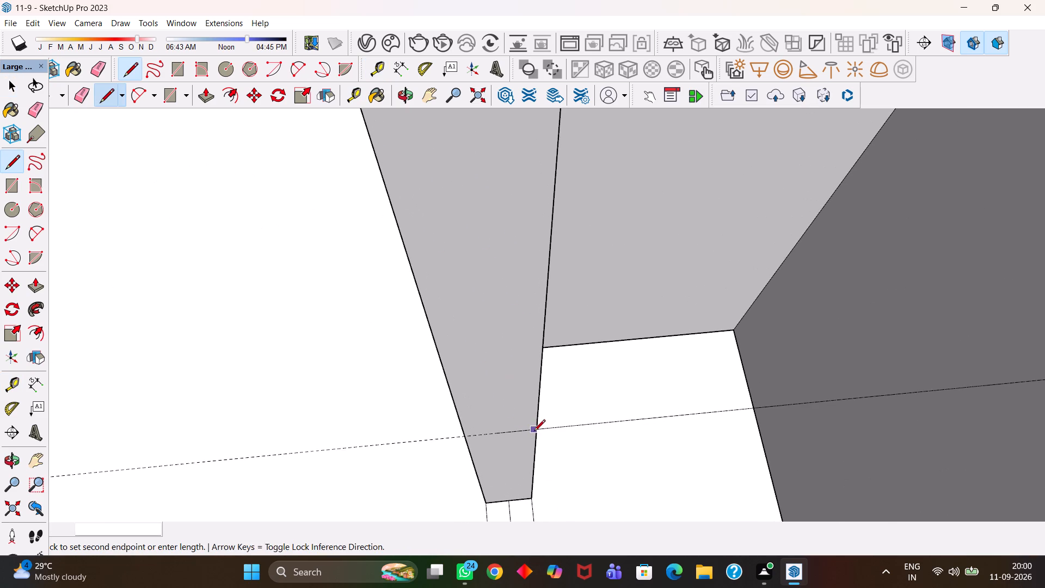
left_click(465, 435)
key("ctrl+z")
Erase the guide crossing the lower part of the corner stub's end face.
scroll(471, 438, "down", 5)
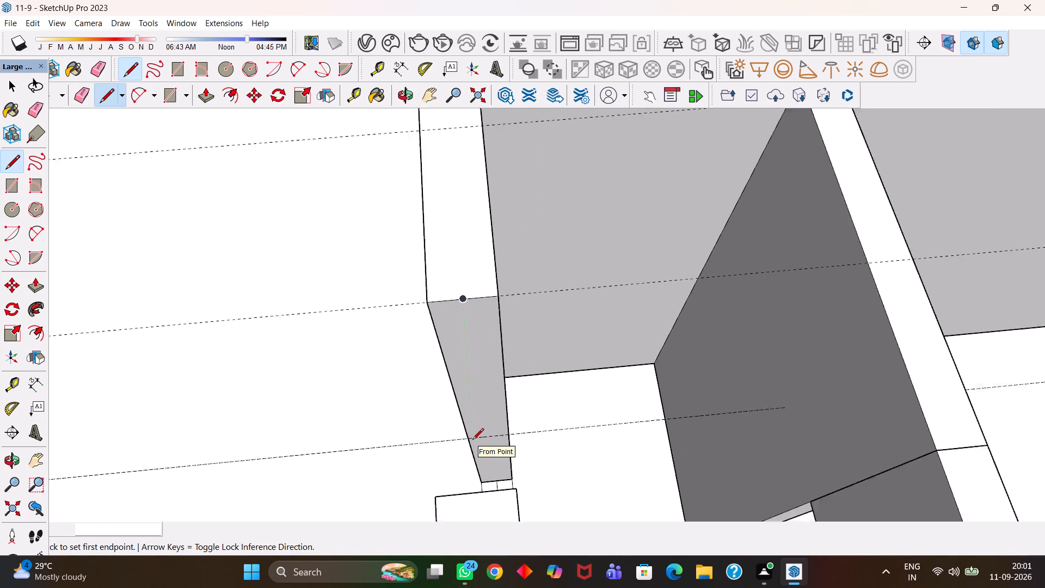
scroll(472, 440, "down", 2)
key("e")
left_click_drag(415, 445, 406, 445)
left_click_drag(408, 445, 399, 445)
Place guides on the corner stub's end face along the top edge, 4' below it, and 2' above the 4' guide.
middle_click_drag(416, 445, 371, 451)
middle_click_drag(441, 440, 479, 435)
scroll(480, 435, "down", 2)
middle_click_drag(458, 431, 465, 427)
scroll(479, 430, "up", 3)
key("h")
scroll(465, 427, "up", 3)
left_click_drag(483, 397, 500, 432)
scroll(501, 432, "down", 4)
middle_click(499, 431)
scroll(497, 429, "up", 1)
key("t")
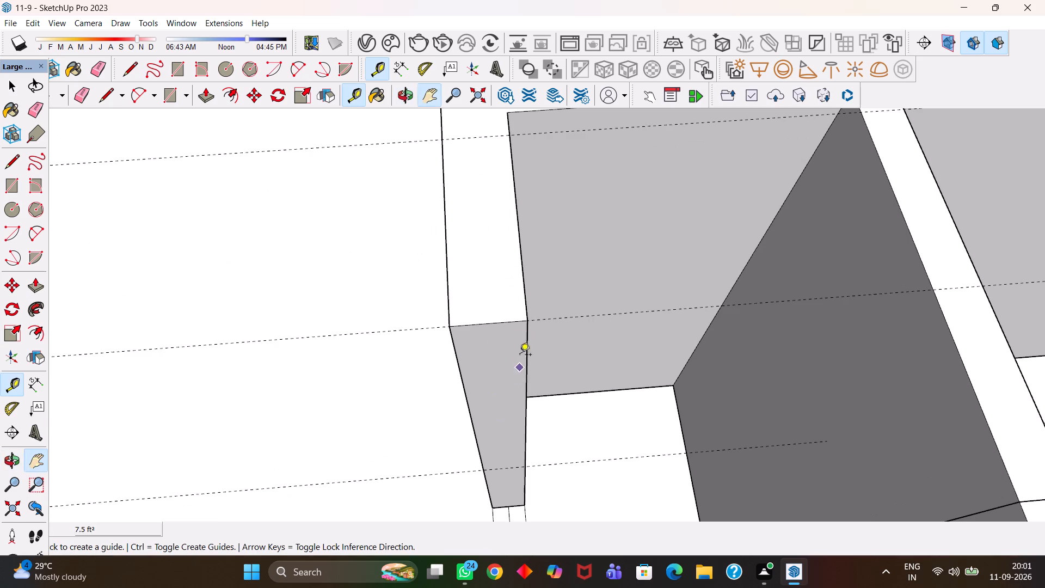
double_click(496, 324)
left_click(491, 323)
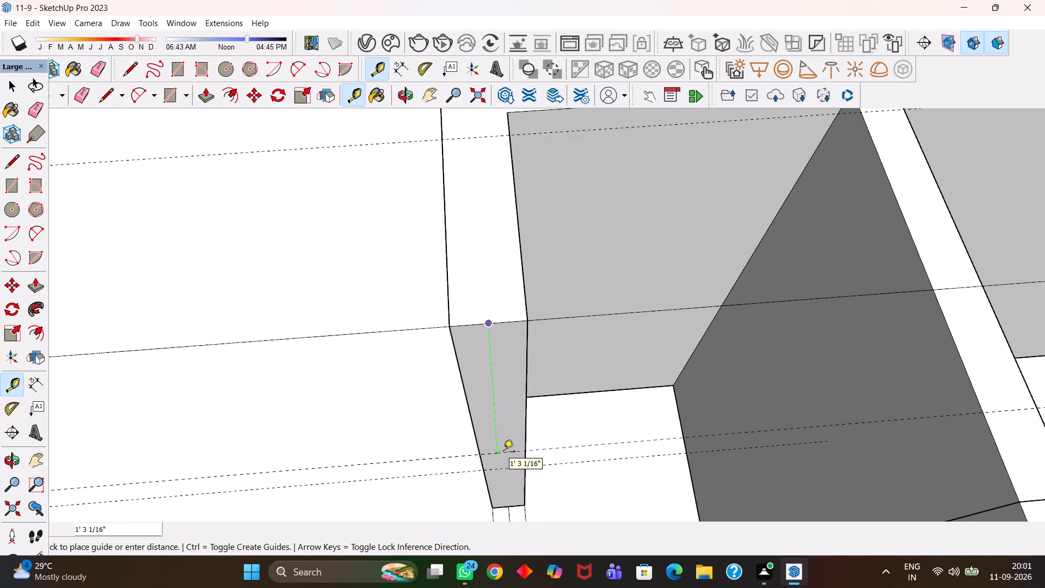
type("4'")
key("Return")
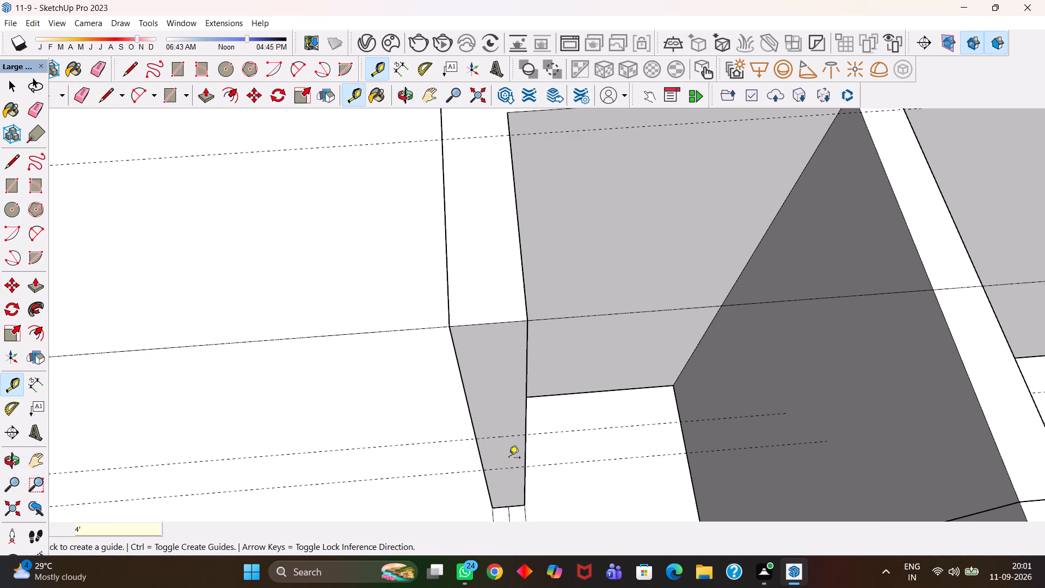
left_click(544, 434)
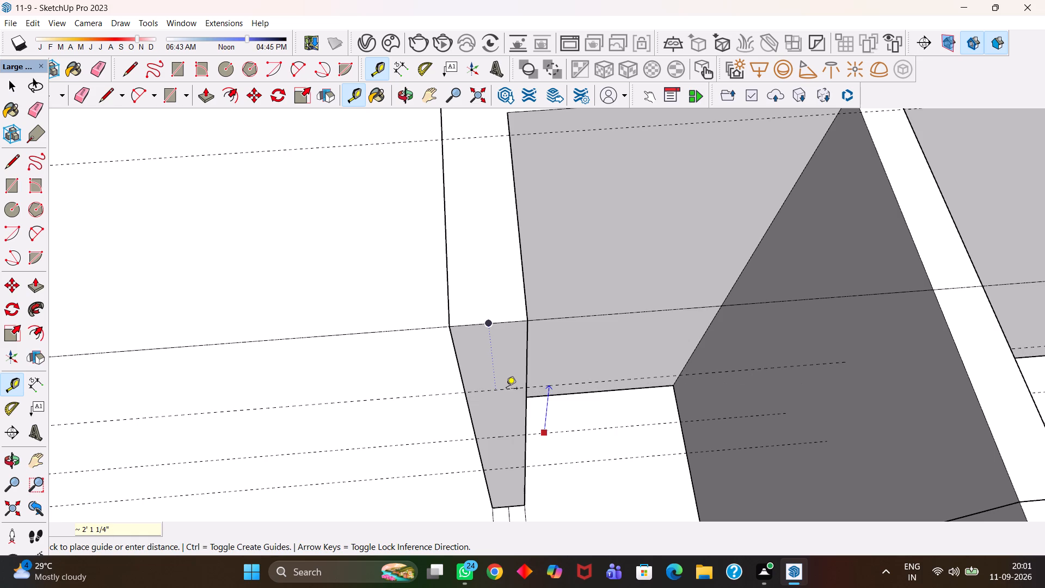
type("2'")
key("Return")
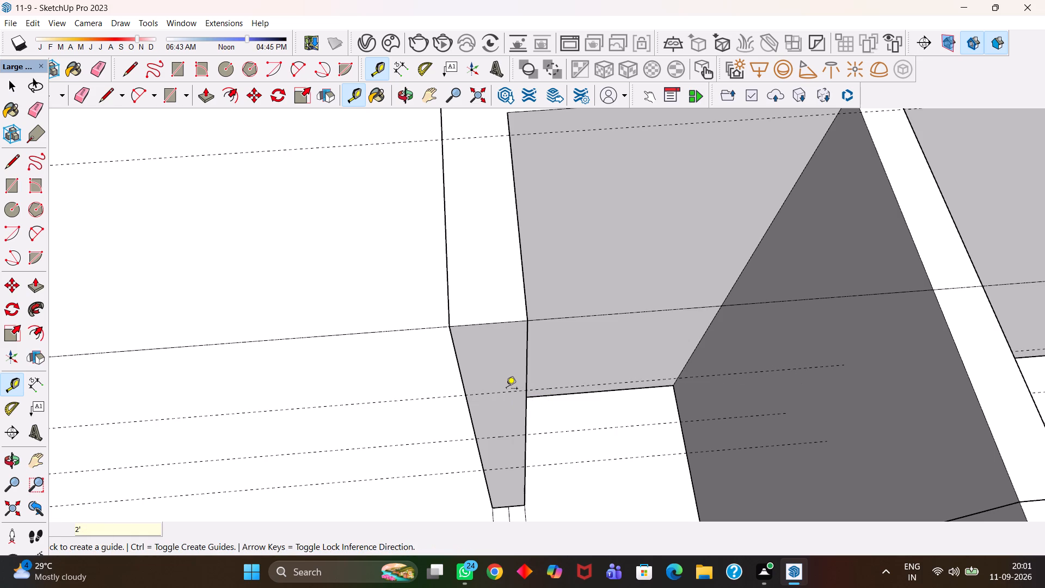
In the wall group, draw a rectangle across the corner stub's end face between the guides 2' and 4' below the top edge.
scroll(499, 399, "up", 2)
key("space")
left_click(507, 417)
key("r")
left_click(501, 424)
key("space")
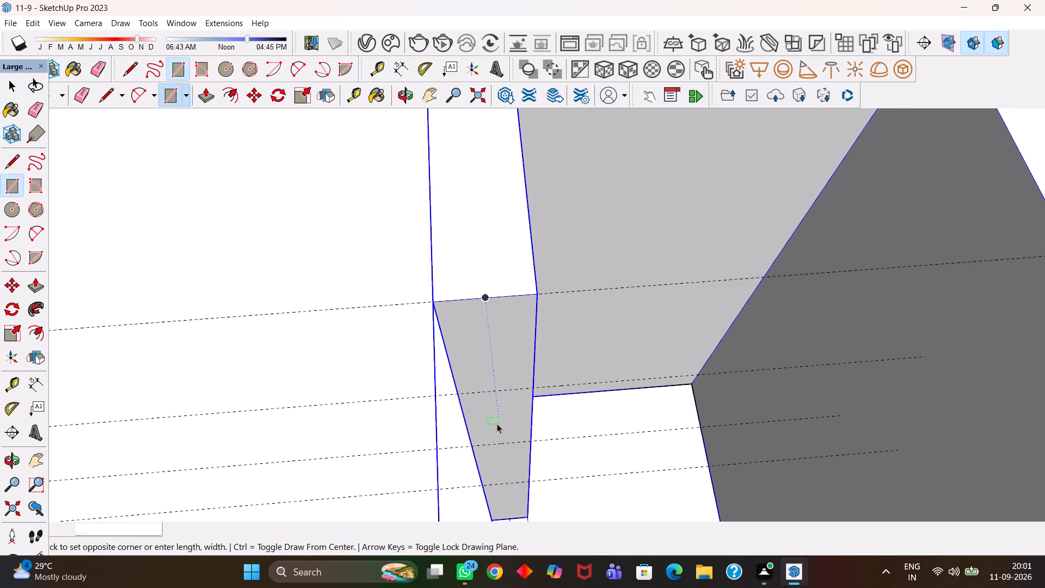
double_click(497, 424)
key("r")
left_click(458, 394)
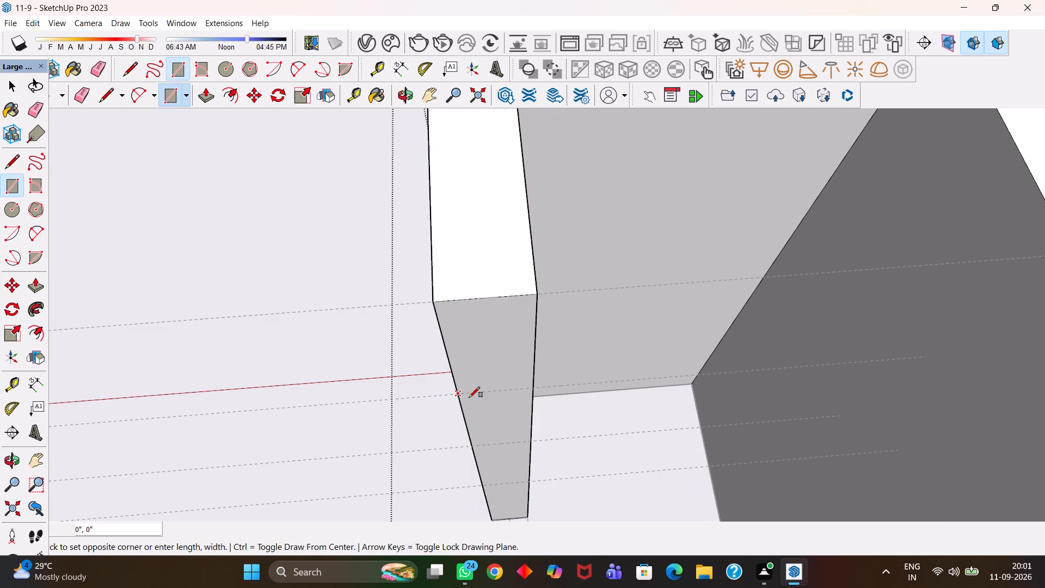
left_click(528, 438)
scroll(522, 438, "down", 3)
key("space")
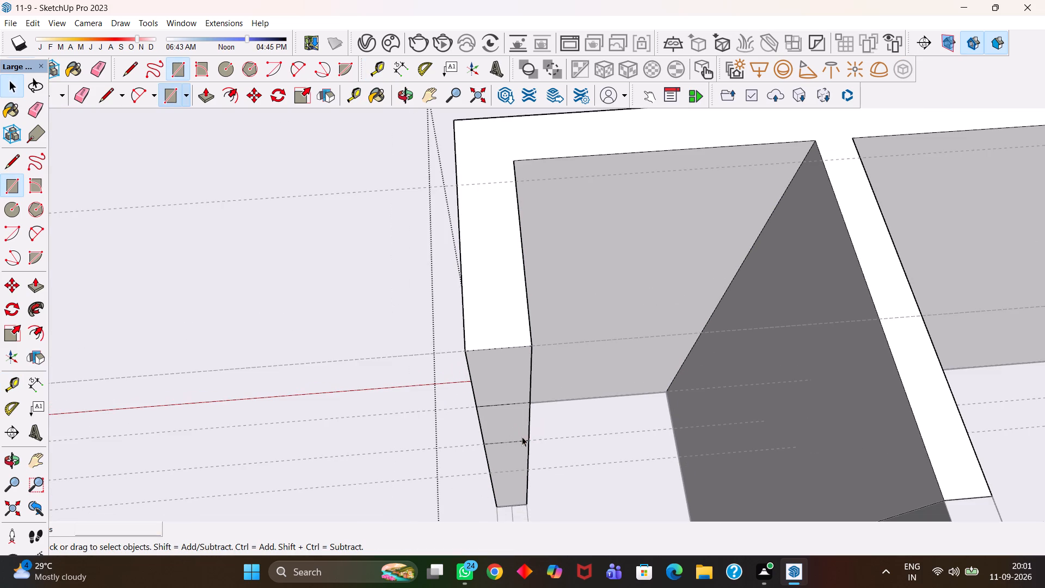
Push/Pull the upper 2' section of the corner stub's end face across the opening to the adjoining side wall.
left_click(507, 393)
key("p")
left_click(507, 393)
scroll(529, 470, "down", 4)
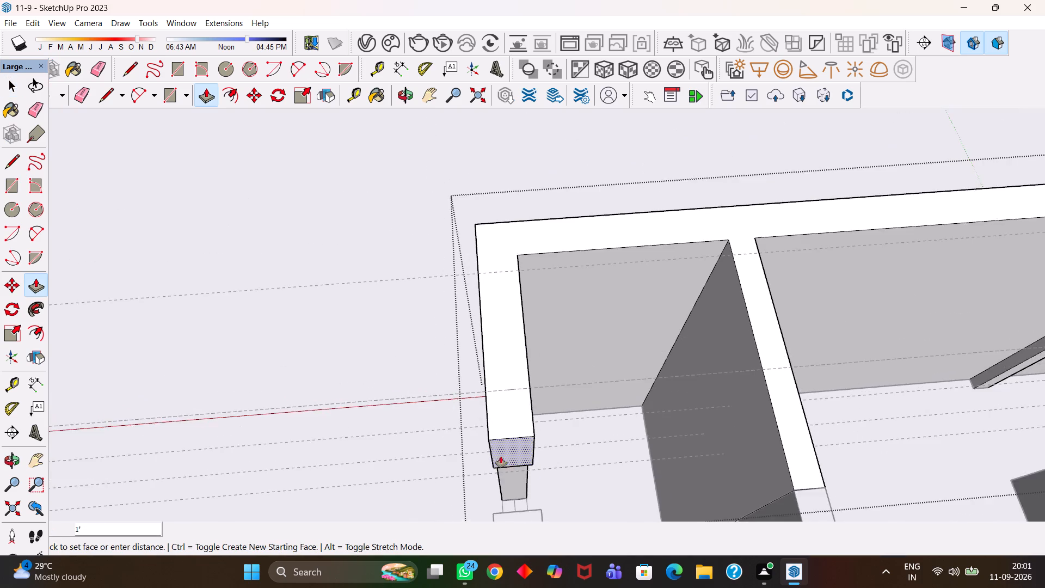
middle_click_drag(501, 456, 608, 454)
left_click(680, 483)
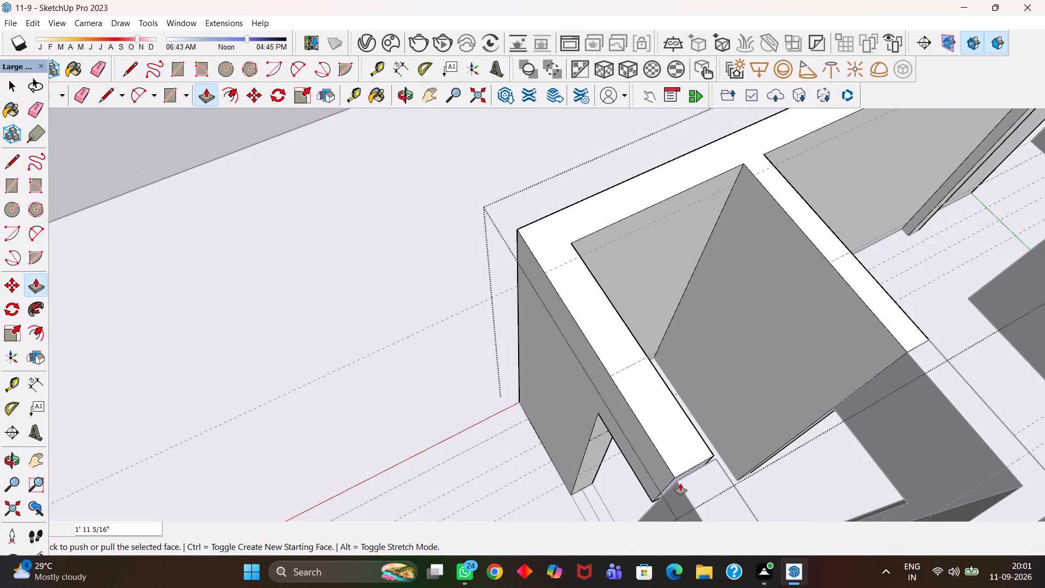
scroll(682, 472, "up", 2)
left_click(688, 476)
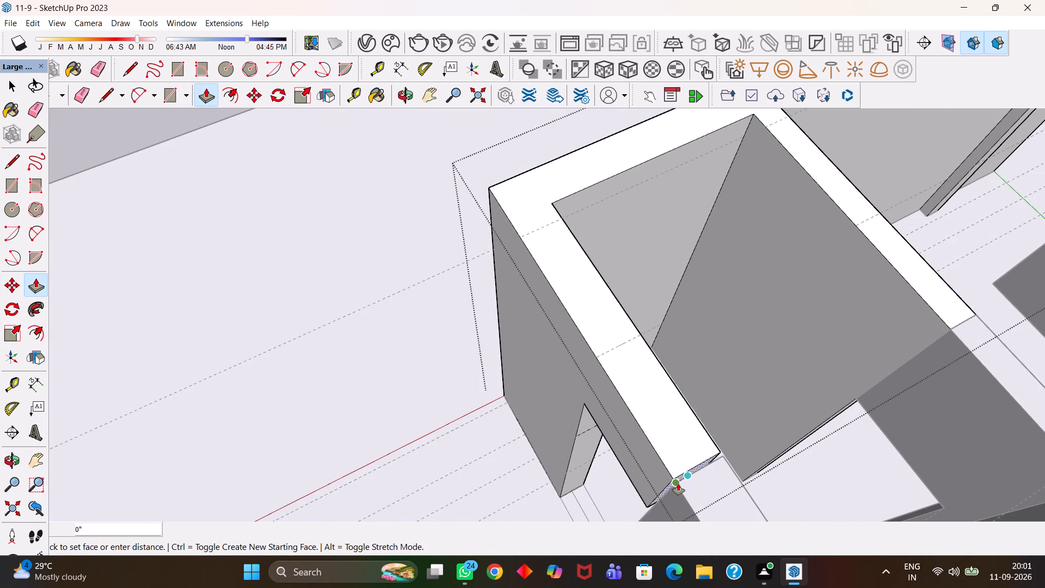
left_click(734, 461)
middle_click_drag(636, 462, 650, 434)
scroll(650, 434, "up", 1)
key("h")
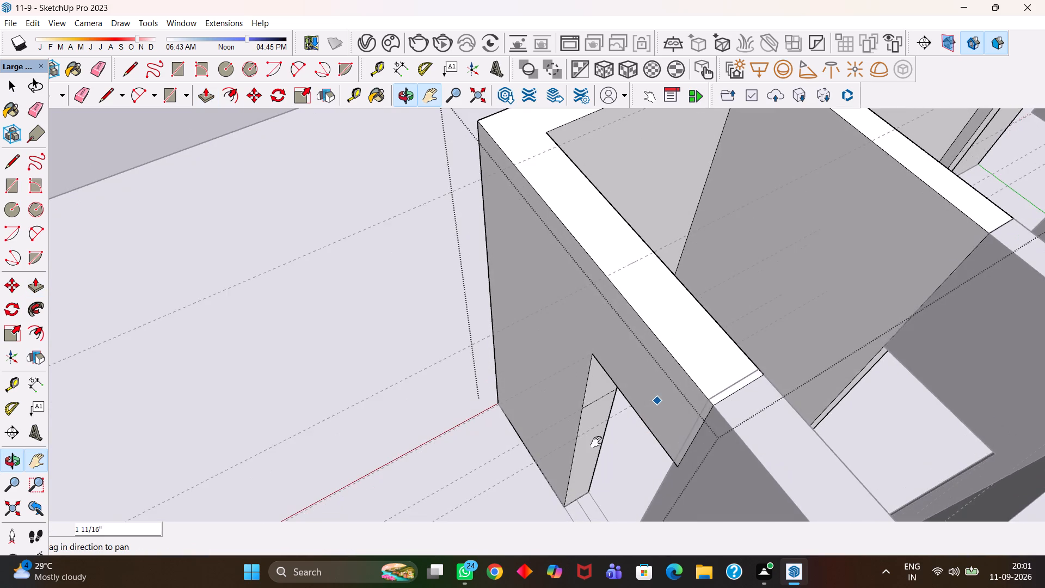
Push/Pull the lower section of the corner stub's end face across the opening to the adjoining side wall.
left_click_drag(596, 442, 603, 383)
key("space")
left_click(595, 387)
key("p")
left_click(595, 387)
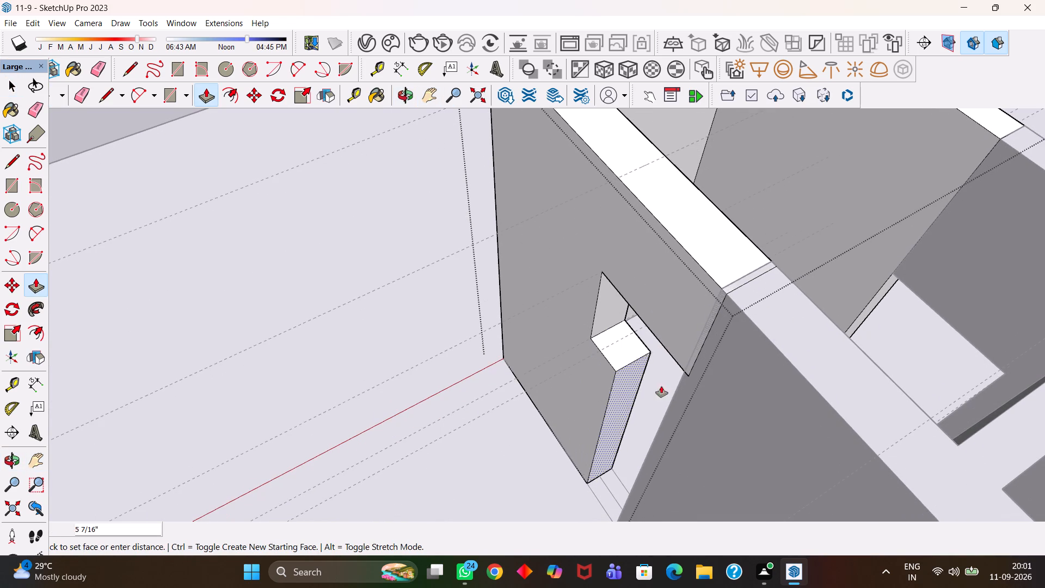
left_click(681, 388)
Close the wall group and save the model.
middle_click_drag(684, 388, 643, 403)
scroll(641, 403, "down", 2)
key("h")
scroll(628, 406, "down", 11)
key("h")
left_click_drag(667, 404, 474, 363)
scroll(485, 366, "down", 5)
middle_click_drag(513, 344, 462, 392)
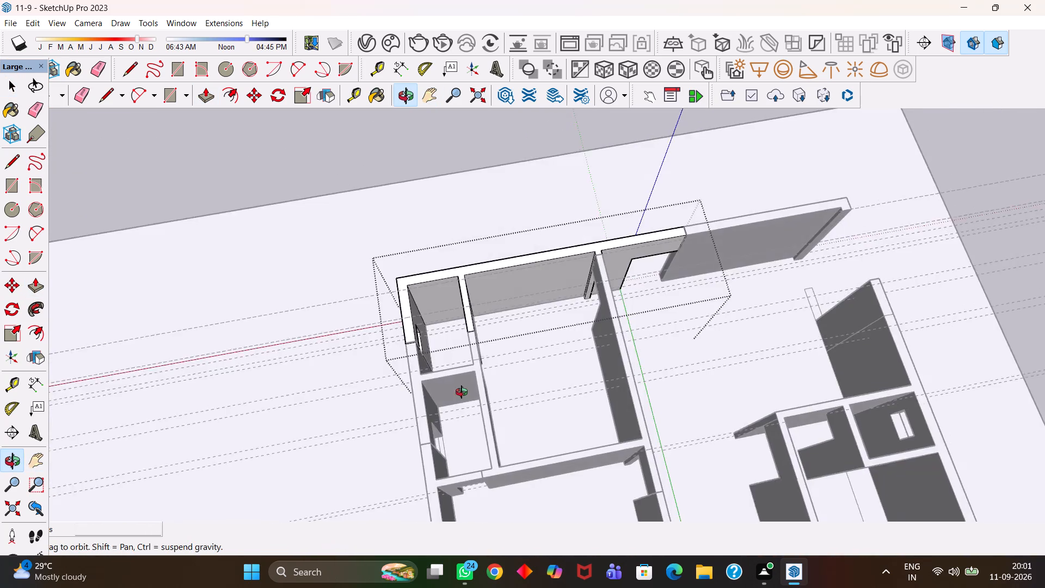
middle_click_drag(462, 392, 319, 289)
scroll(378, 302, "up", 4)
scroll(391, 309, "down", 4)
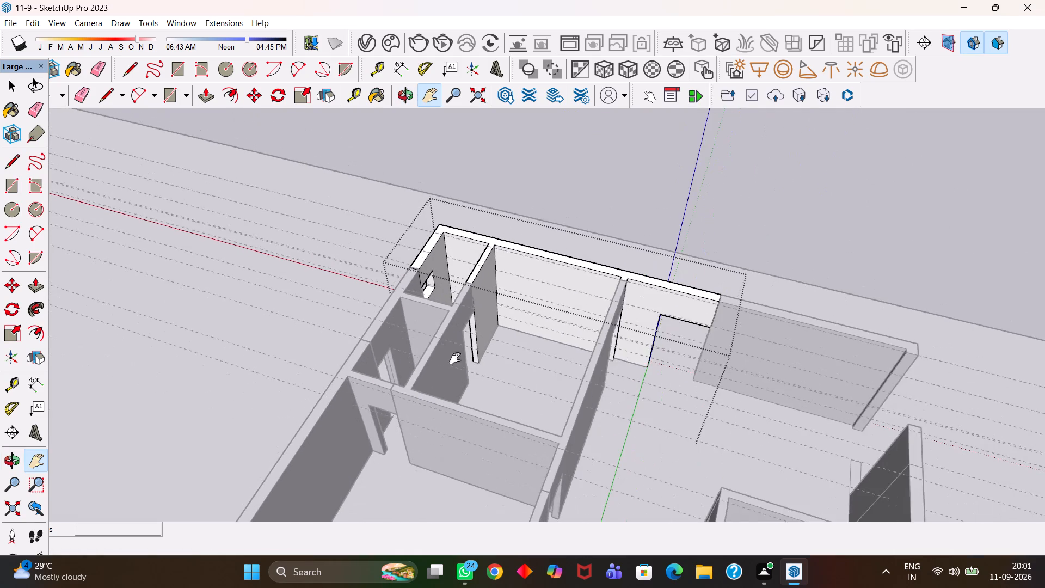
middle_click_drag(465, 363, 597, 363)
scroll(502, 378, "up", 1)
key("h")
left_click_drag(600, 396, 600, 295)
left_click_drag(607, 369, 603, 313)
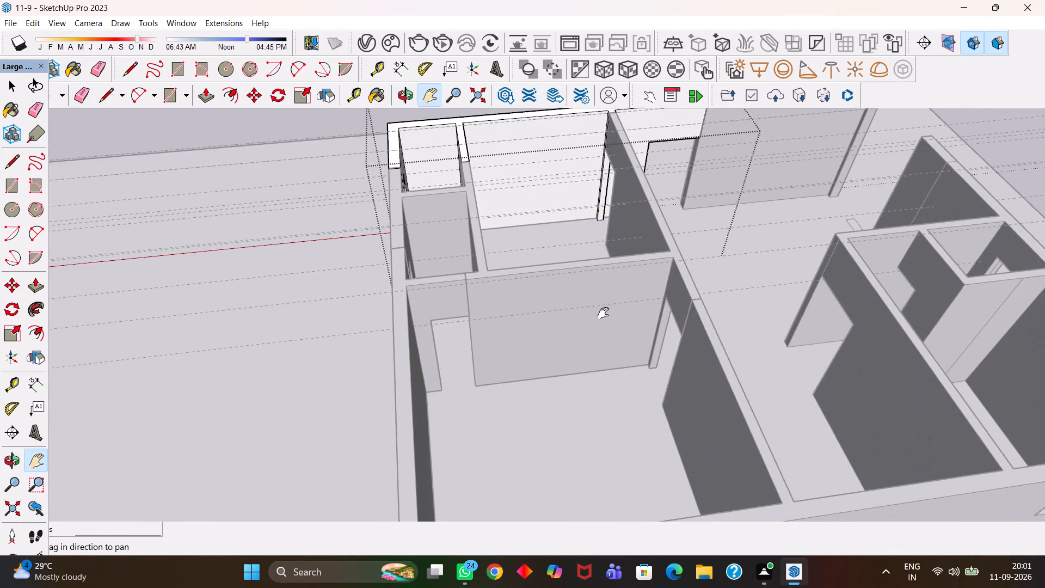
left_click_drag(603, 313, 600, 294)
scroll(591, 336, "down", 4)
middle_click_drag(603, 382, 608, 409)
key("h")
left_click_drag(743, 379, 519, 388)
left_click_drag(639, 333, 641, 409)
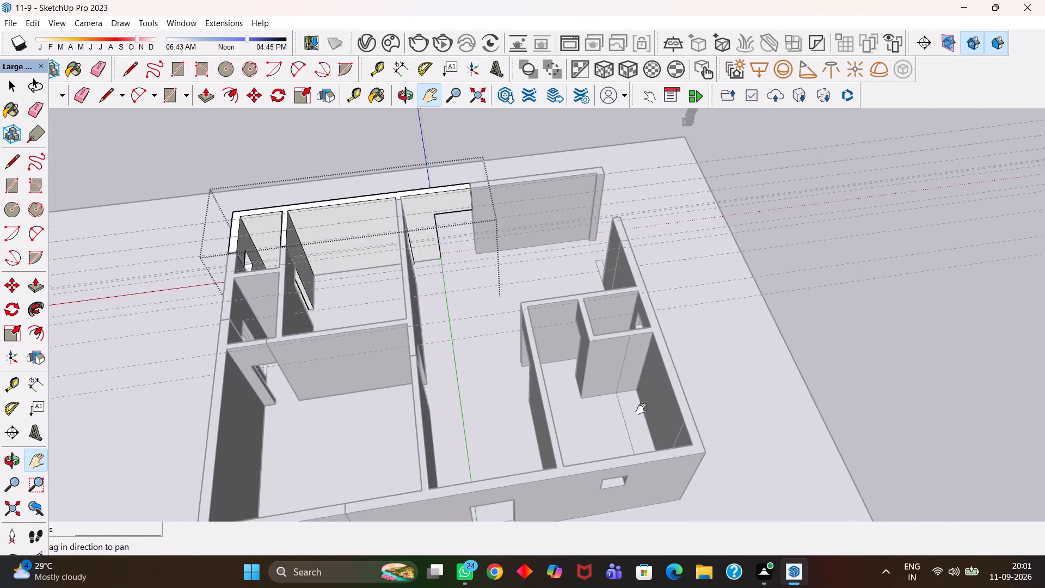
left_click_drag(641, 409, 641, 409)
middle_click_drag(583, 373, 554, 435)
scroll(552, 434, "up", 3)
scroll(560, 430, "down", 5)
left_click_drag(547, 295, 554, 369)
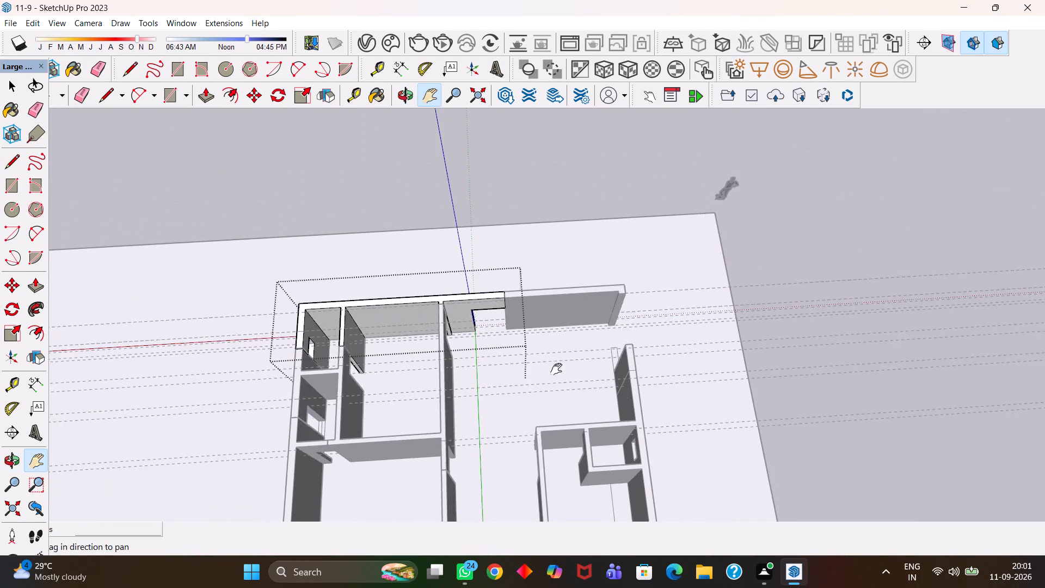
scroll(531, 373, "down", 5)
middle_click_drag(571, 393, 526, 349)
key("space")
double_click(770, 283)
scroll(627, 313, "up", 4)
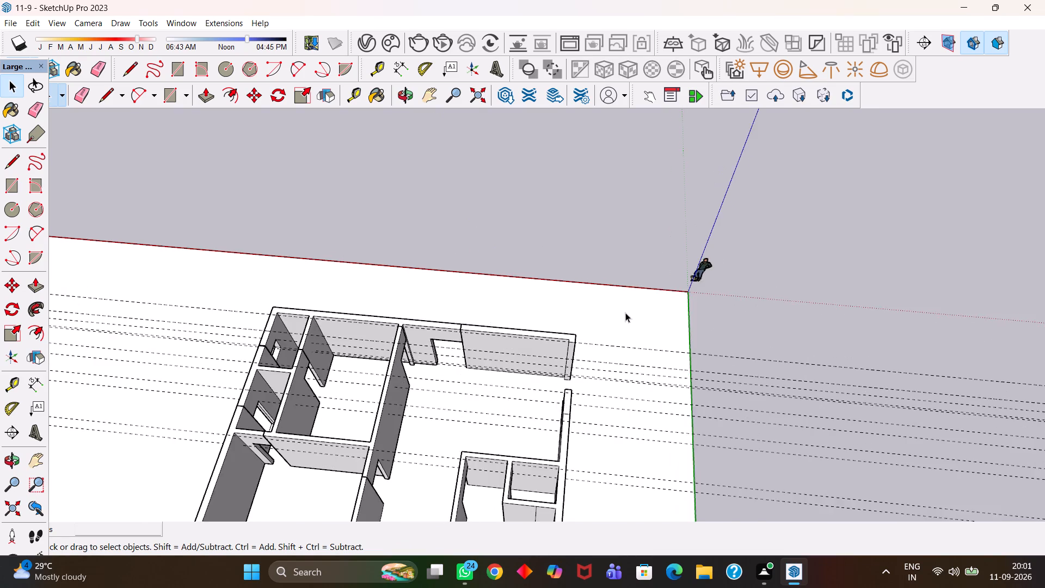
scroll(624, 316, "down", 4)
middle_click_drag(579, 343, 607, 346)
key("ctrl+s")
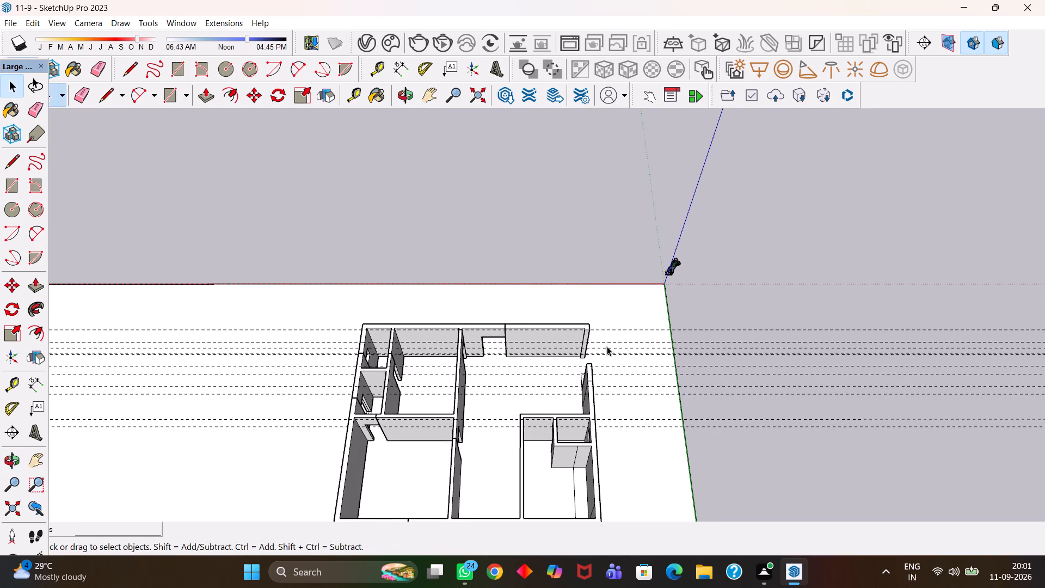
Delete all guides in the model.
left_click(37, 27)
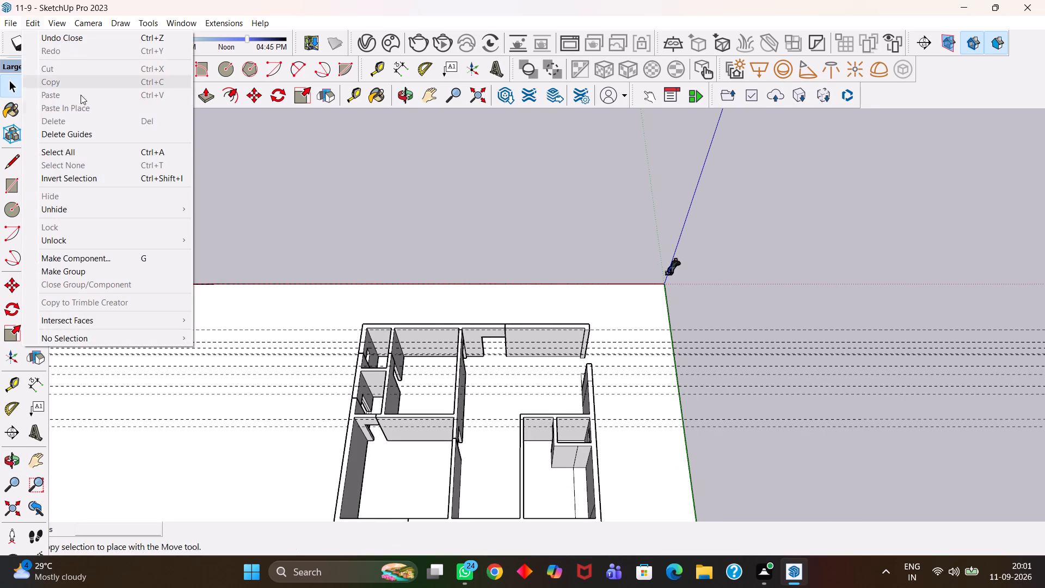
left_click(84, 133)
Push/Pull the top face of the side wall's end section down to floor level beside the outlined pier footprint.
scroll(495, 381, "up", 4)
key("h")
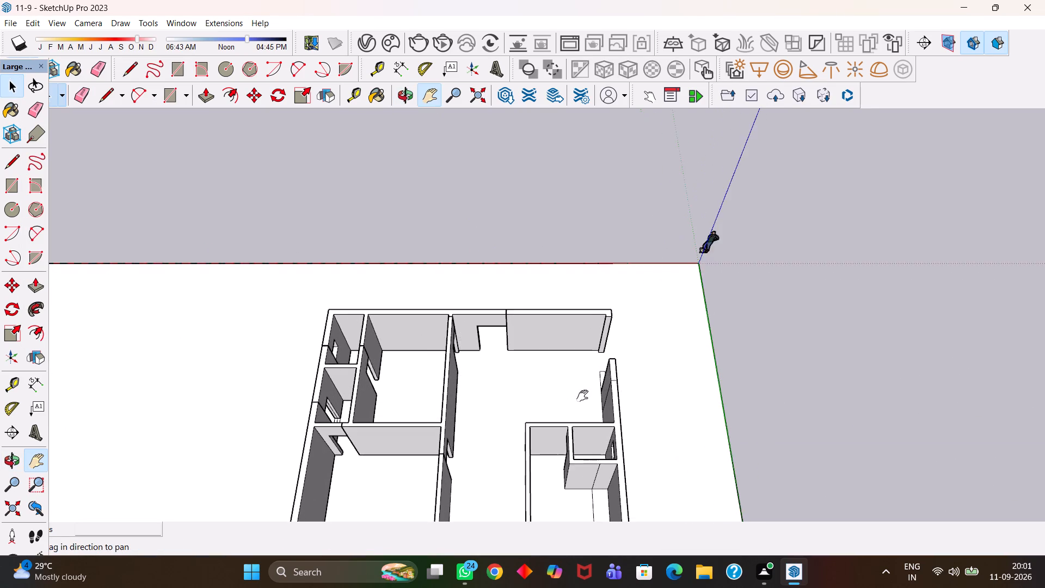
scroll(582, 396, "up", 7)
left_click_drag(597, 302, 560, 339)
scroll(573, 368, "up", 1)
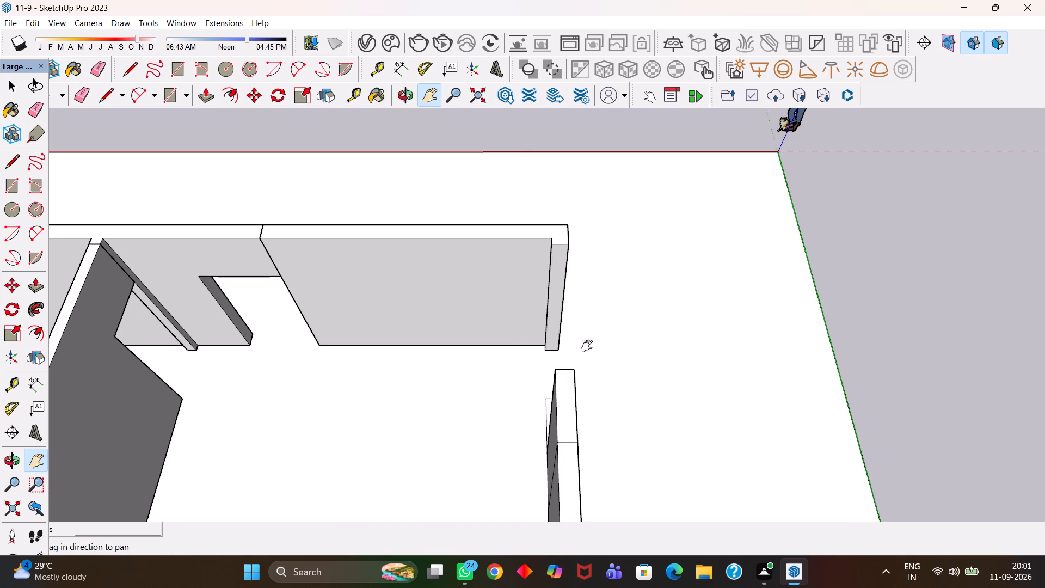
middle_click_drag(553, 314, 593, 360)
scroll(593, 359, "up", 3)
scroll(579, 362, "down", 5)
scroll(556, 409, "down", 4)
middle_click_drag(554, 410, 566, 412)
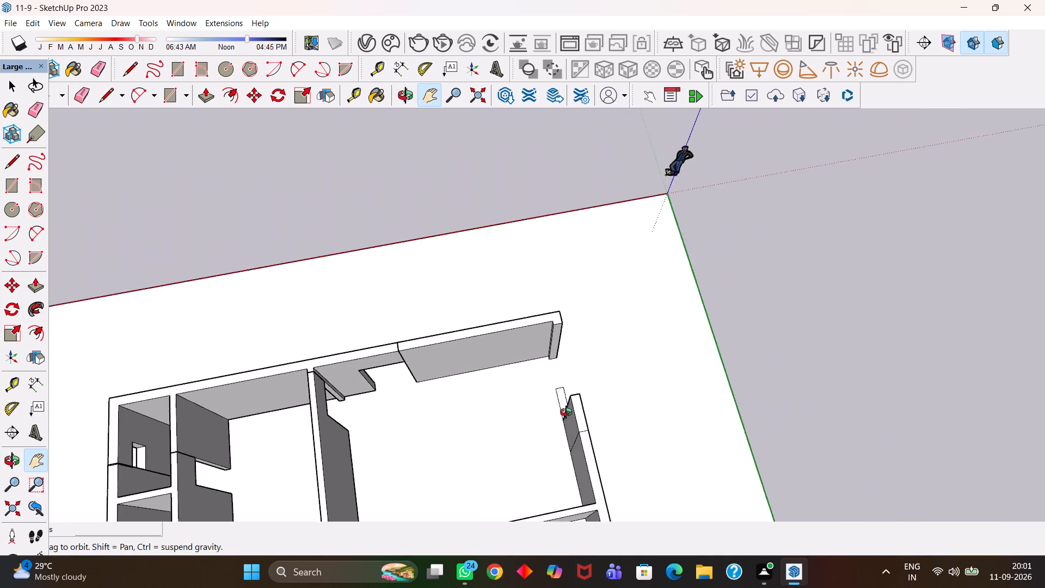
scroll(566, 412, "up", 7)
middle_click_drag(566, 412, 569, 413)
key("space")
left_click(607, 427)
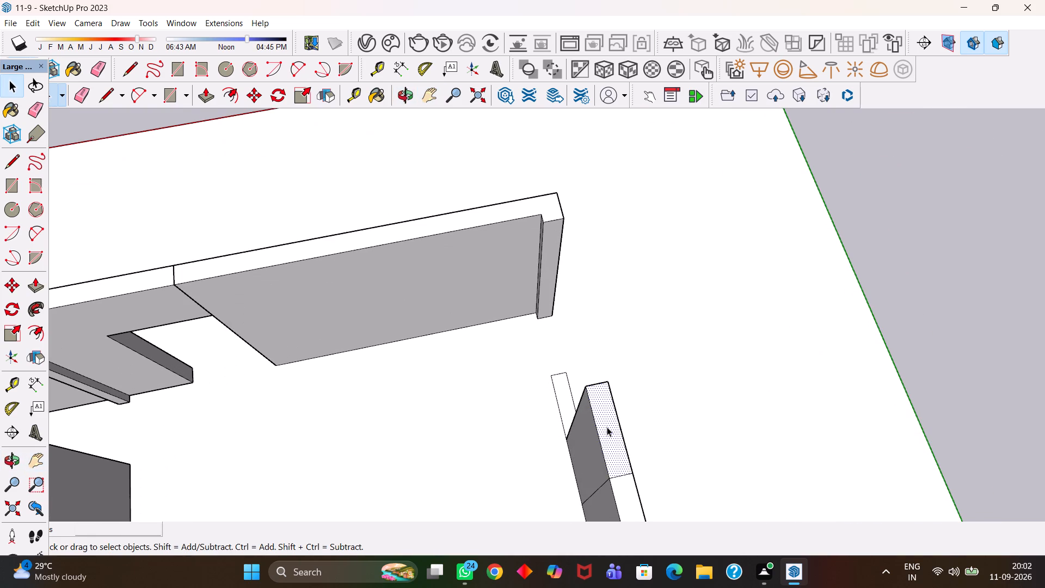
key("p")
left_click(607, 427)
left_click(557, 401)
Push/Pull the outlined pier footprint near the open corner up 10', level with the surrounding wall tops.
key("space")
left_click(569, 404)
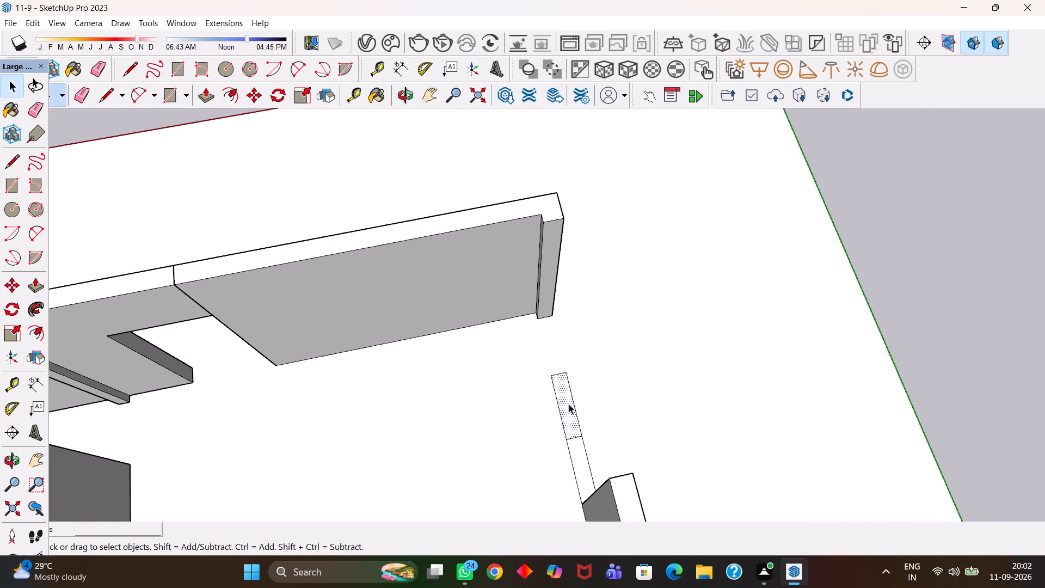
key("p")
left_click(569, 404)
left_click(545, 226)
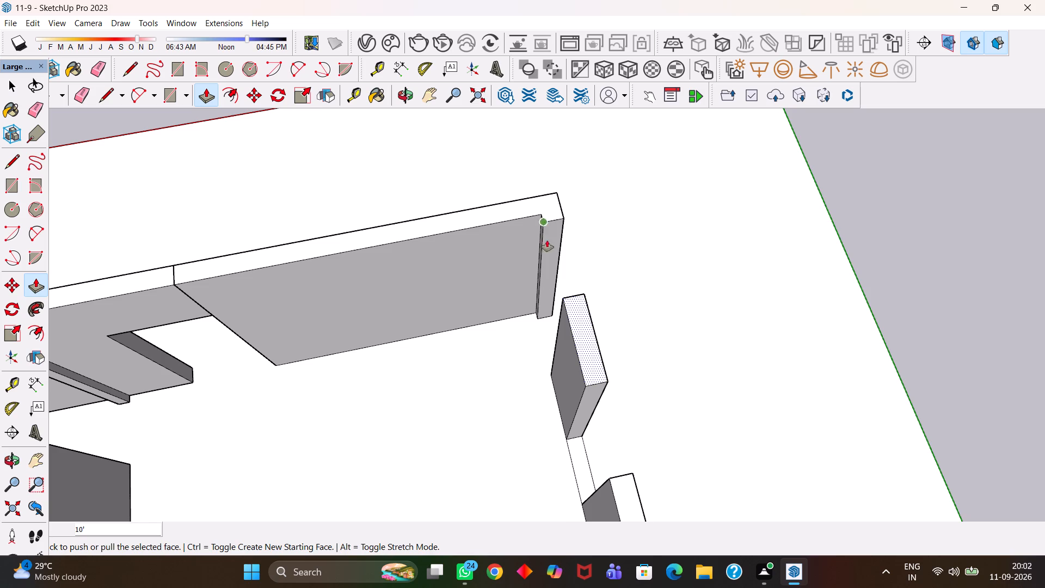
Place guides on the new pier's end face along its top and bottom edges, 3' below the top and 3' above the bottom.
middle_click_drag(563, 327, 540, 305)
scroll(540, 305, "up", 2)
key("h")
left_click_drag(590, 351, 569, 284)
middle_click_drag(570, 361, 559, 357)
scroll(559, 357, "up", 3)
key("t")
double_click(580, 321)
left_click(574, 322)
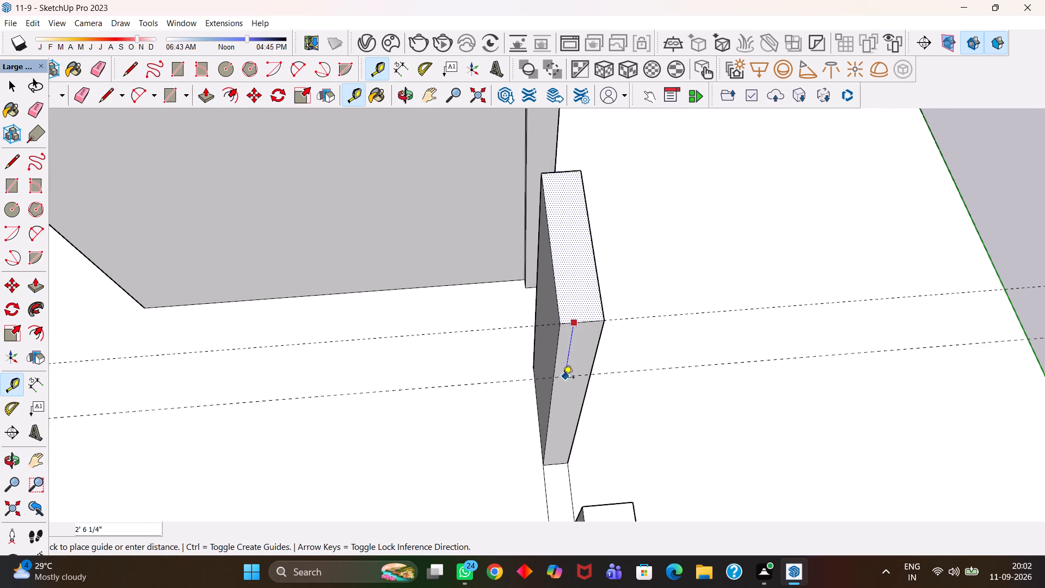
type("3'")
key("Return")
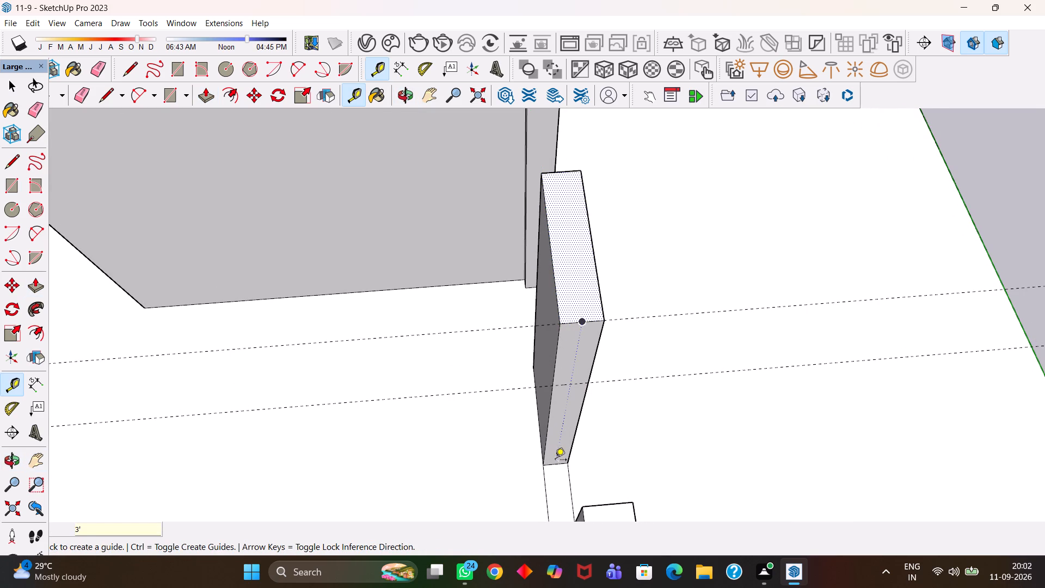
double_click(556, 463)
left_click(559, 464)
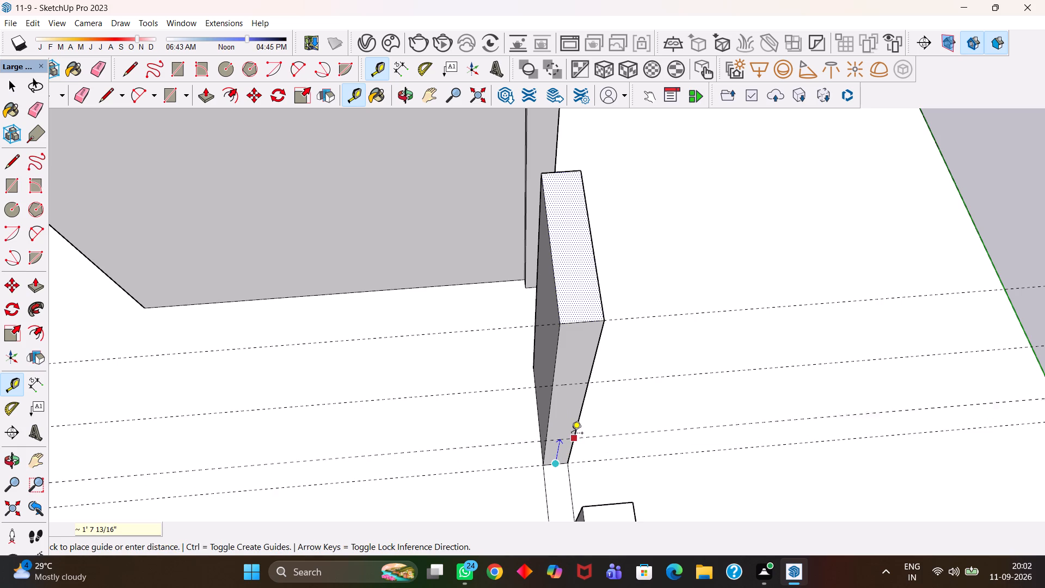
type("3'")
key("Return")
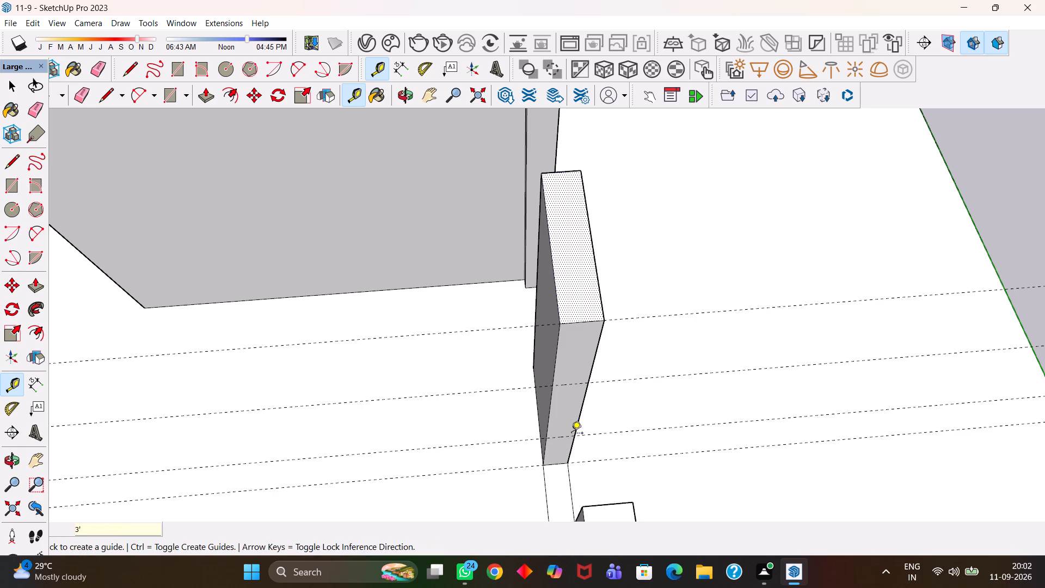
Draw a 4' by 9" rectangle across the pier's end face between the two inner guides.
key("space")
scroll(571, 434, "up", 2)
left_click(571, 426)
key("r")
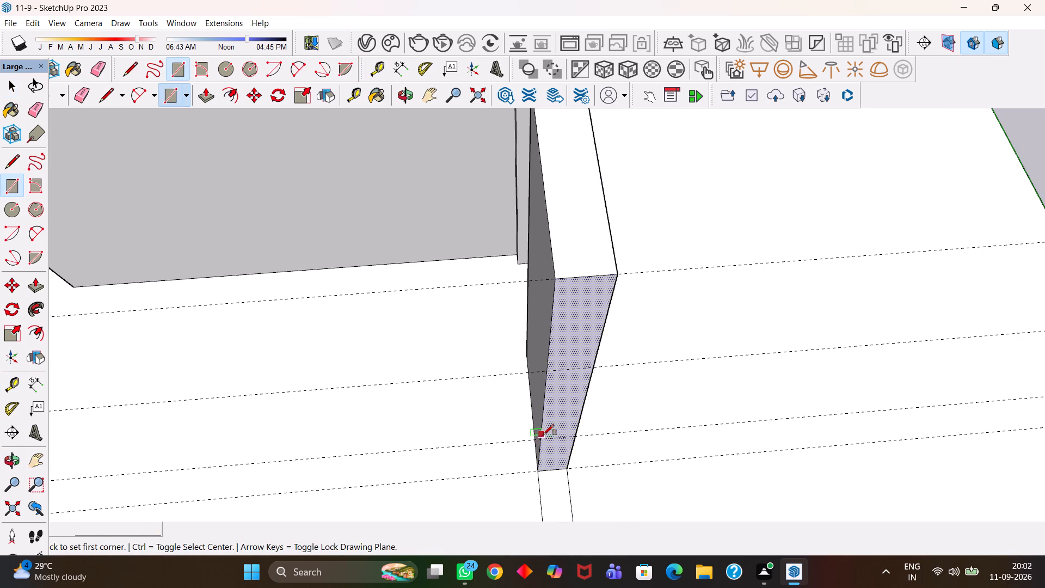
left_click(542, 437)
left_click(591, 368)
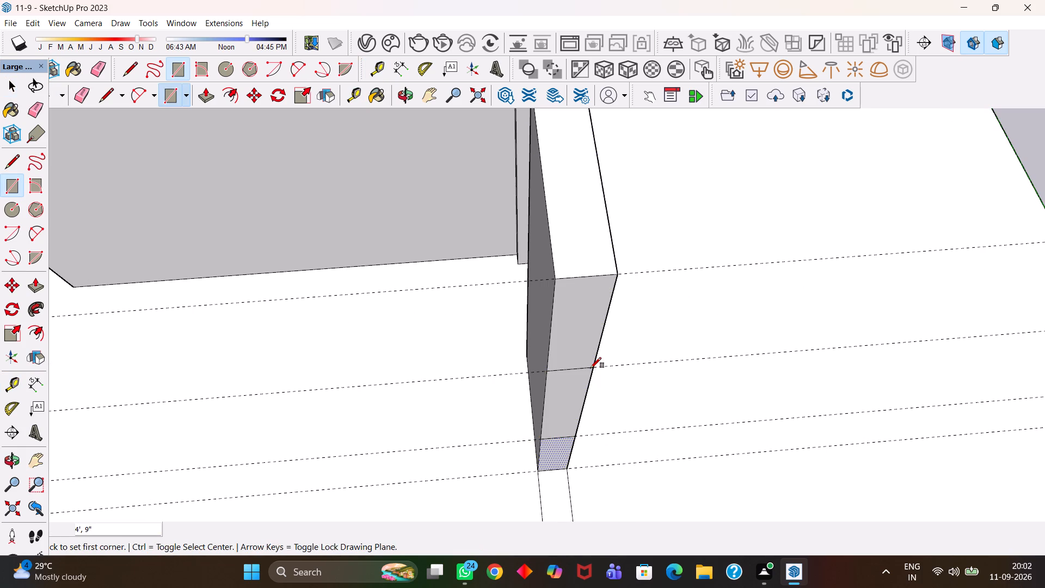
Push/Pull the upper 3' section of the pier's end face 3' across the gap to the adjoining side wall.
key("space")
left_click(589, 342)
scroll(589, 342, "down", 3)
key("p")
left_click(589, 342)
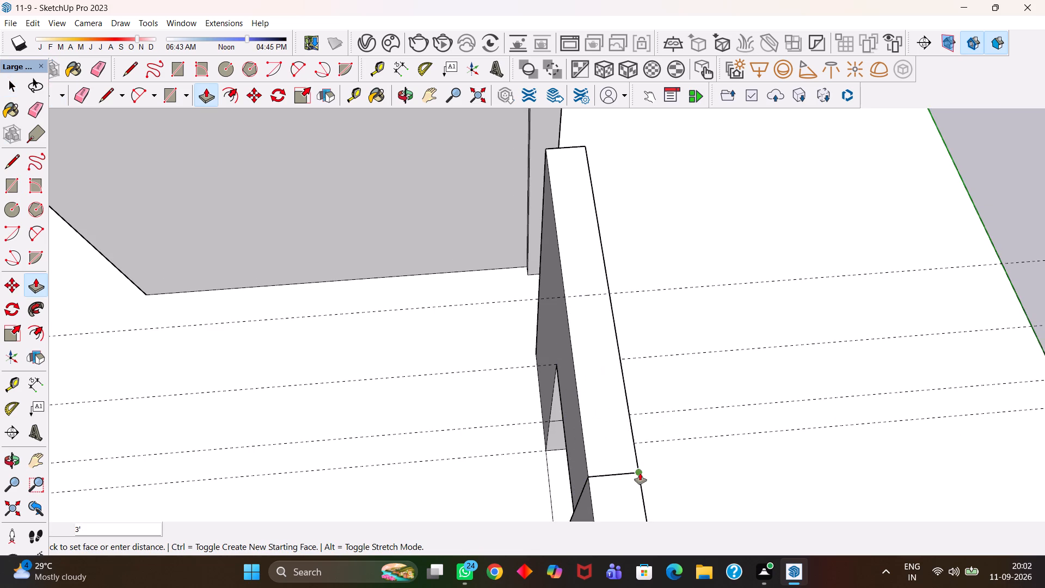
left_click(640, 473)
Push/Pull the lower 3' section of the pier's end face across the gap to the adjoining side wall.
middle_click_drag(649, 454, 668, 443)
key("space")
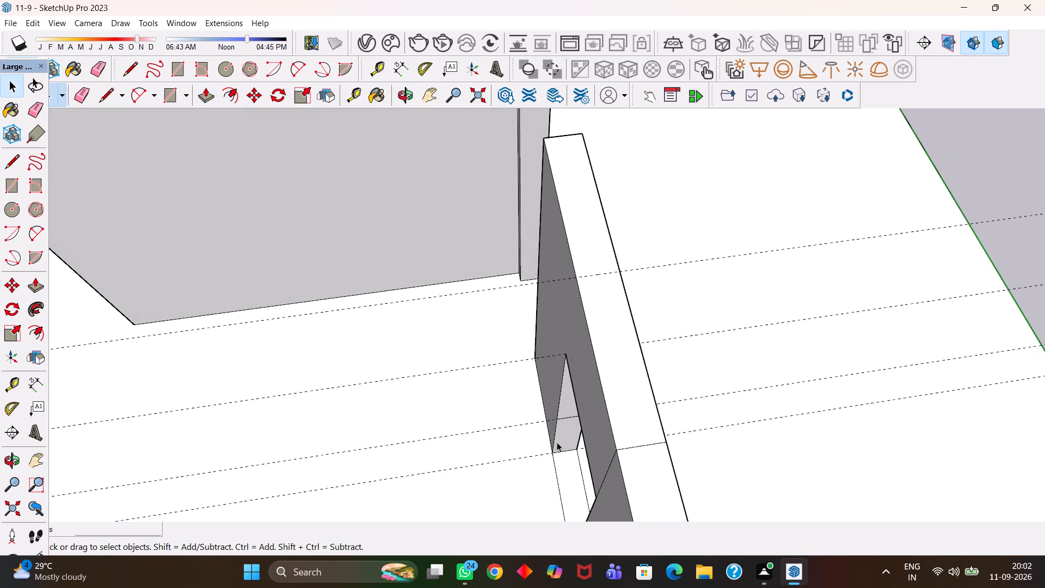
left_click(565, 442)
key("p")
left_click(565, 442)
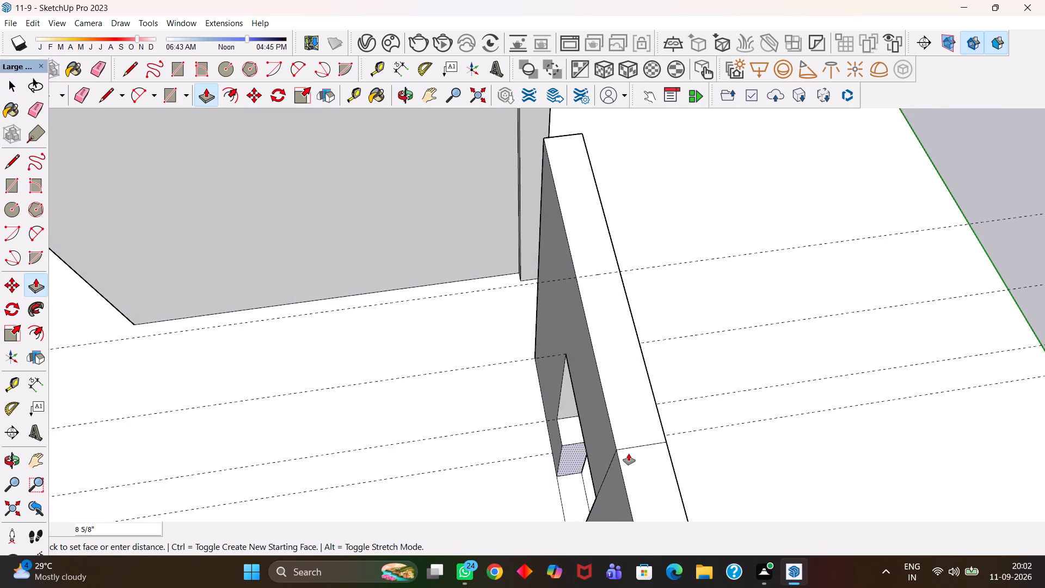
left_click(628, 448)
Erase the seam lines on the top, inner and outer faces where the window sections meet the side wall.
key("e")
left_click_drag(630, 444, 635, 453)
left_click(610, 464)
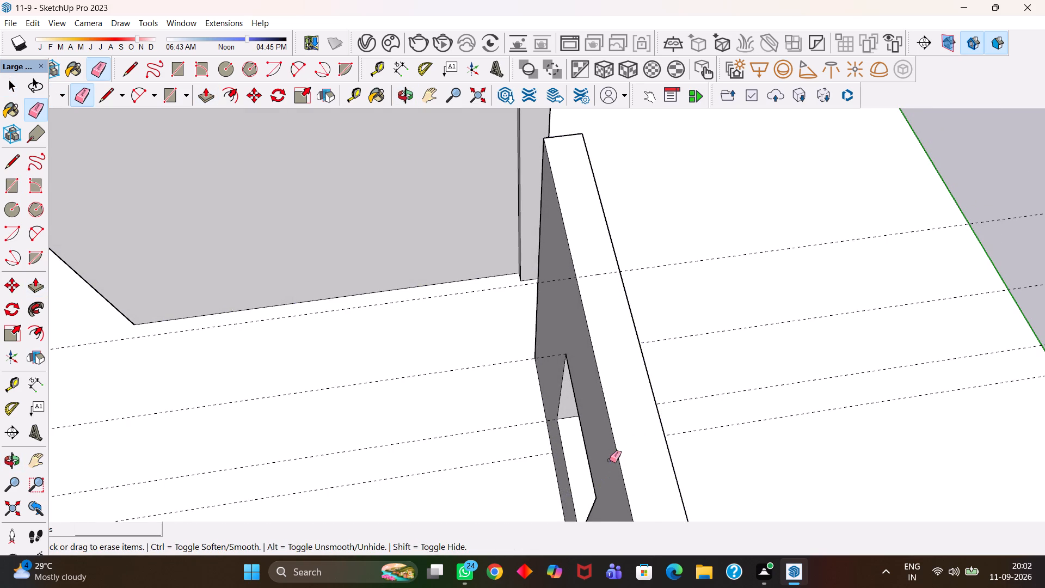
scroll(614, 451, "down", 8)
scroll(656, 455, "up", 1)
middle_click_drag(657, 455, 396, 409)
left_click_drag(390, 403, 370, 407)
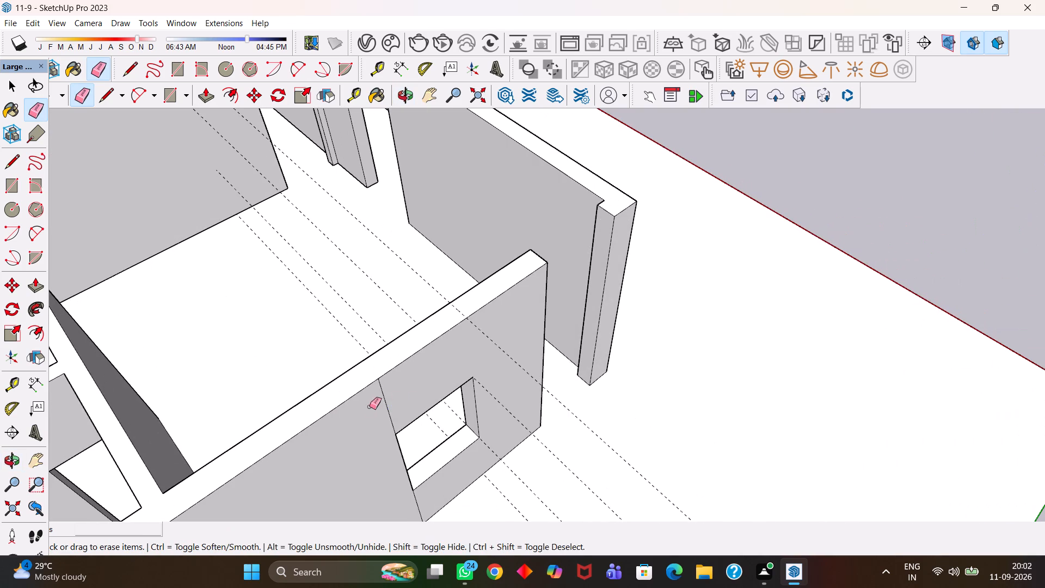
left_click_drag(370, 407, 368, 407)
left_click(416, 504)
Erase the four guides running past the new window opening.
left_click_drag(509, 505, 579, 496)
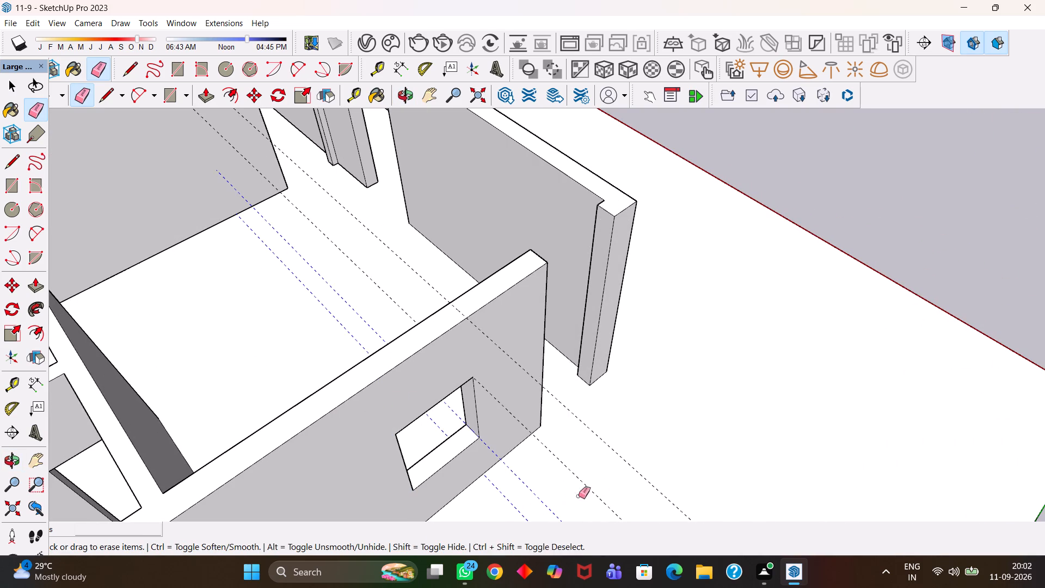
left_click_drag(579, 496, 672, 459)
Place guides on the end face of the corner return across the remaining gap, along its top edge and 3' below it.
scroll(679, 454, "down", 4)
scroll(669, 465, "up", 1)
scroll(669, 465, "down", 3)
scroll(632, 370, "up", 3)
middle_click_drag(607, 382, 687, 394)
scroll(644, 399, "up", 1)
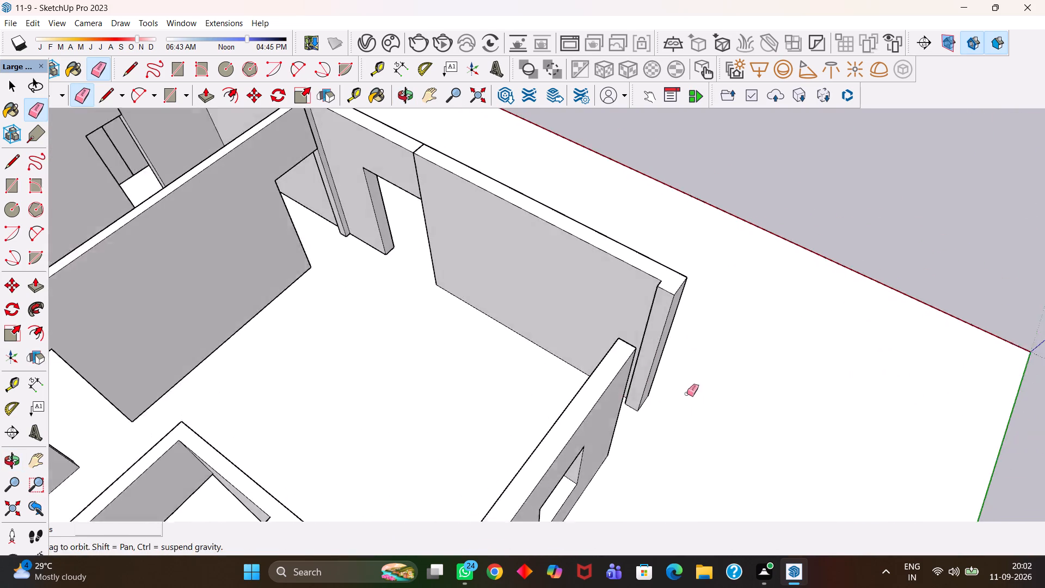
middle_click_drag(687, 394, 680, 396)
key("h")
left_click_drag(646, 359, 601, 433)
middle_click_drag(529, 376, 650, 396)
scroll(668, 389, "up", 1)
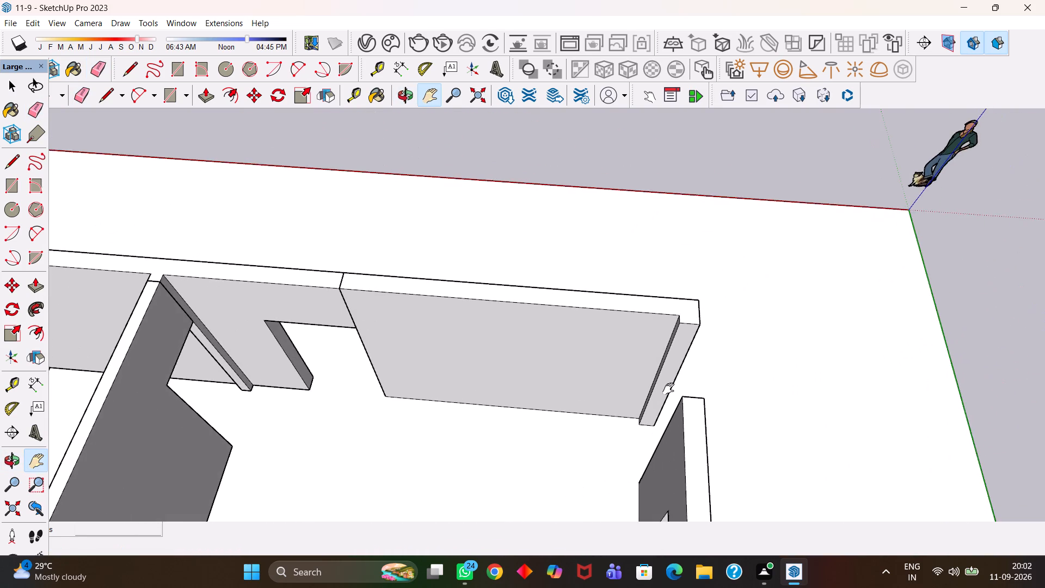
scroll(668, 389, "up", 3)
key("h")
scroll(668, 389, "down", 3)
left_click_drag(717, 357, 649, 376)
middle_click_drag(603, 363, 631, 369)
scroll(631, 369, "up", 1)
key("t")
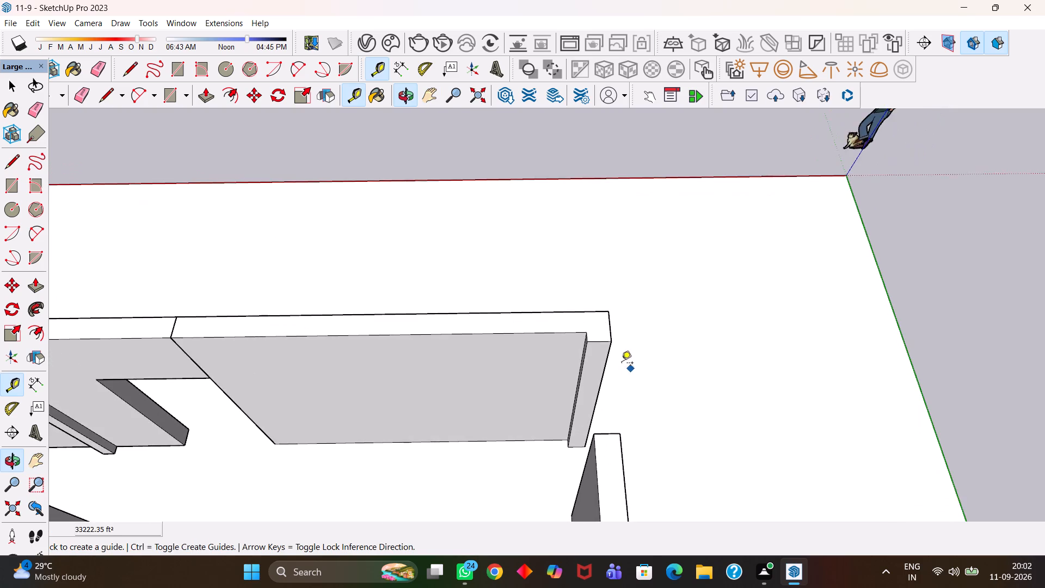
scroll(622, 364, "up", 1)
double_click(597, 340)
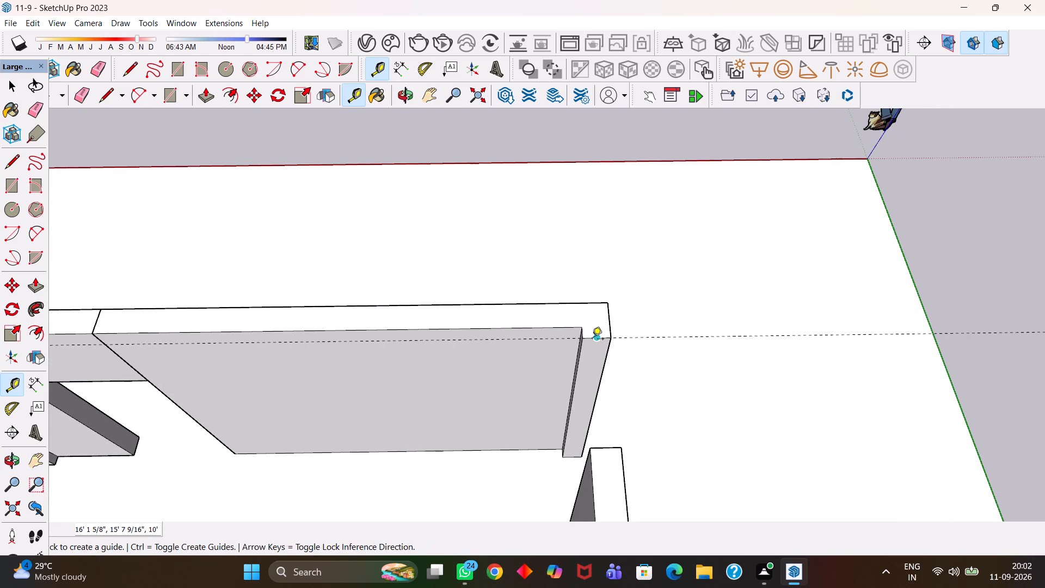
left_click(592, 340)
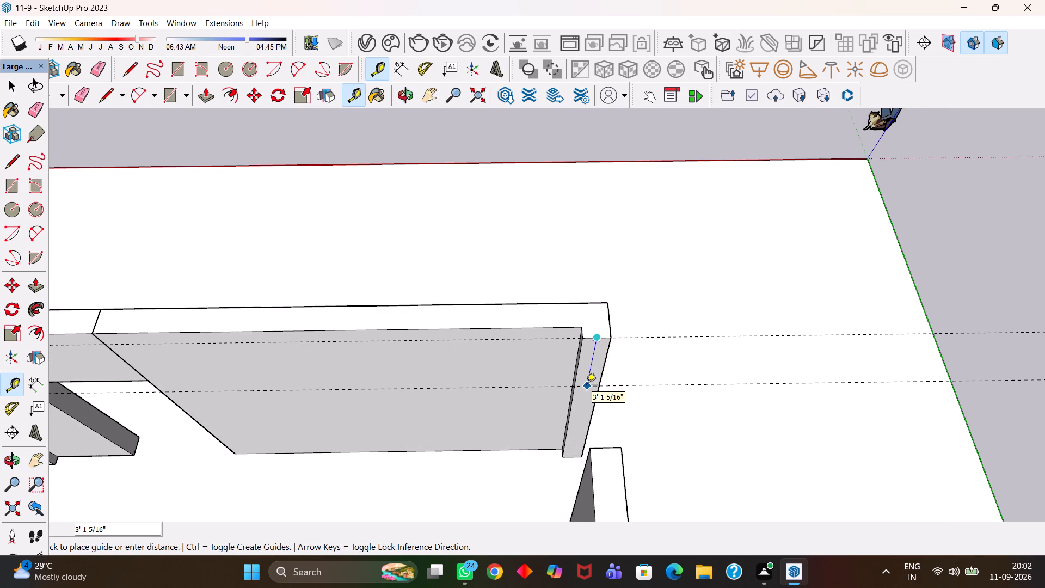
type("4'")
key("BackSpace")
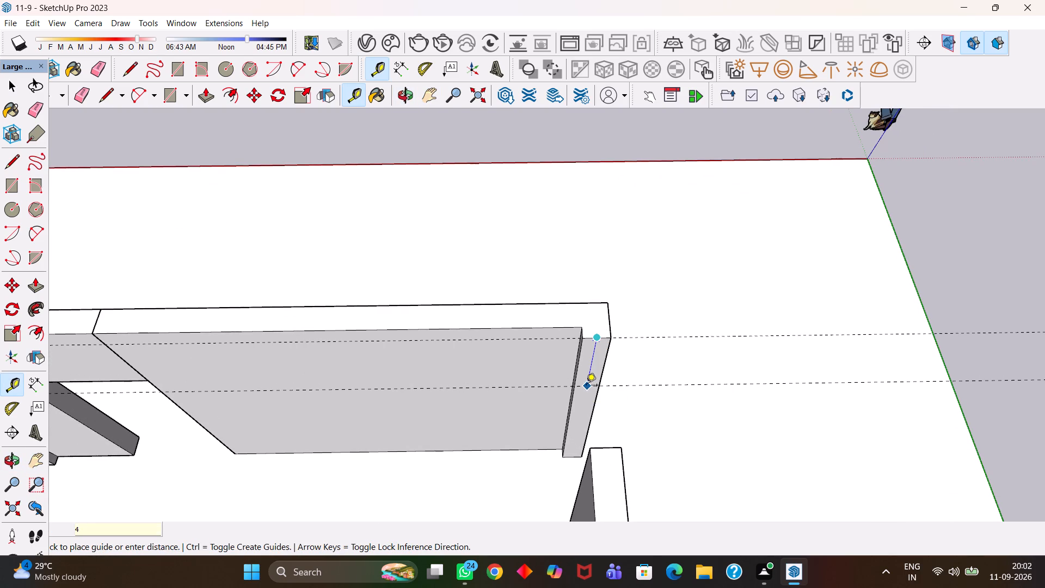
key("BackSpace")
type("3'")
key("Return")
Draw a line across the corner return's end face along the lower guide, splitting off the top section.
scroll(586, 386, "up", 2)
key("space")
double_click(592, 378)
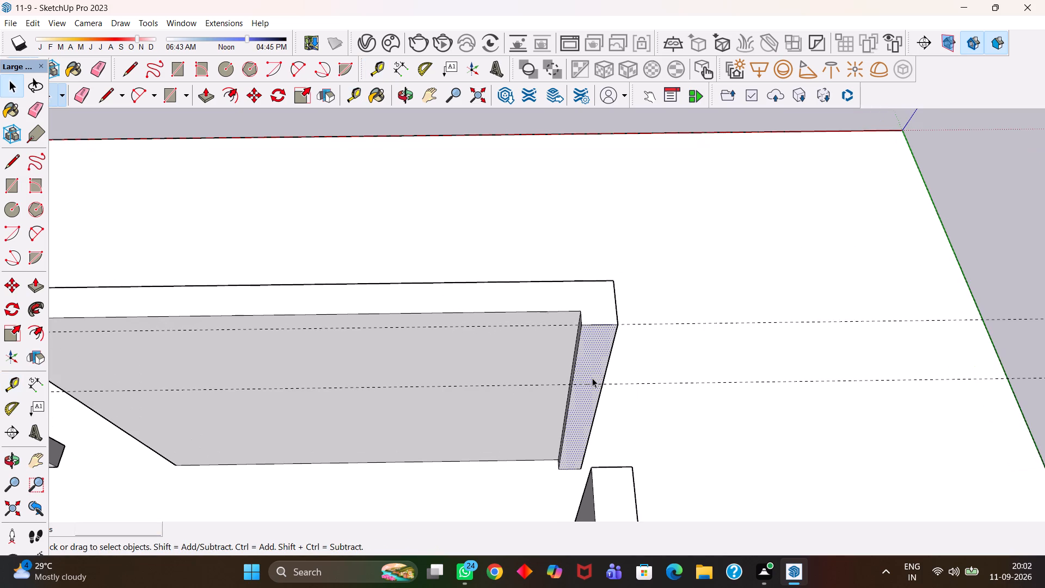
scroll(592, 374, "up", 5)
key("l")
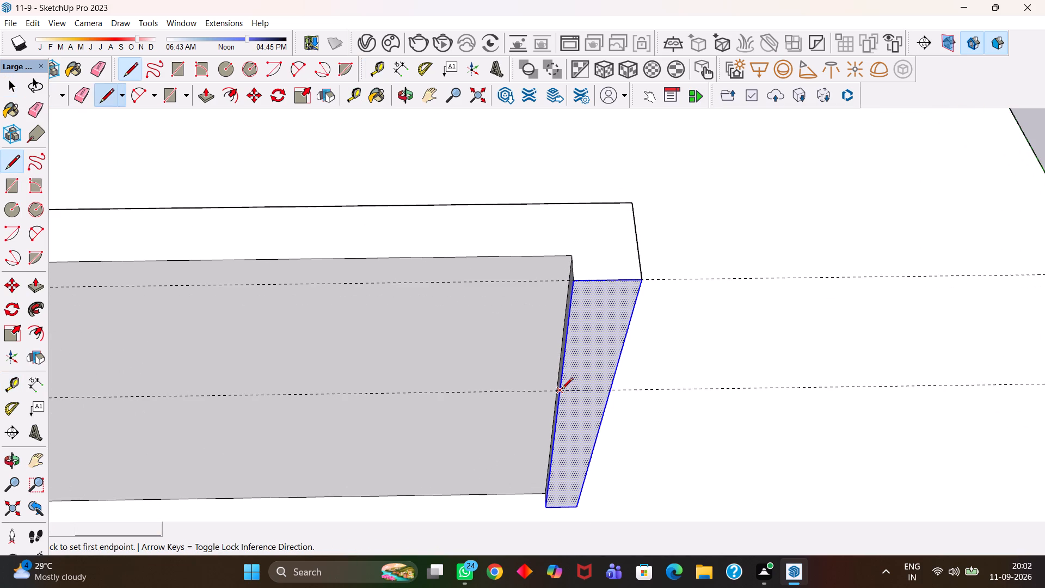
left_click(561, 390)
left_click(607, 394)
Push/Pull the upper section of the corner return's end face 3' across the gap to the adjoining wall.
key("space")
left_click(598, 367)
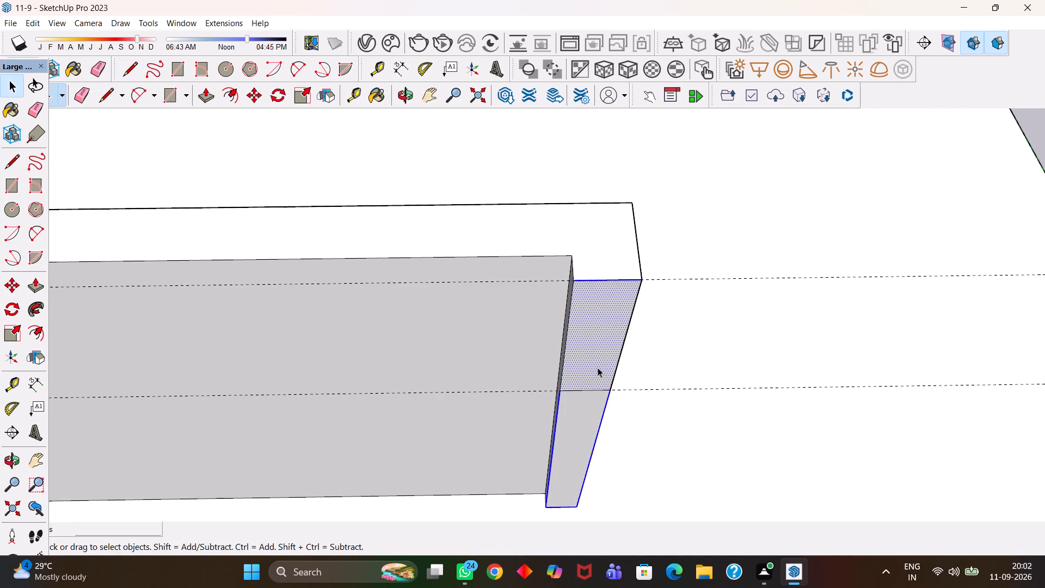
scroll(598, 367, "down", 4)
key("p")
left_click(598, 367)
left_click(643, 486)
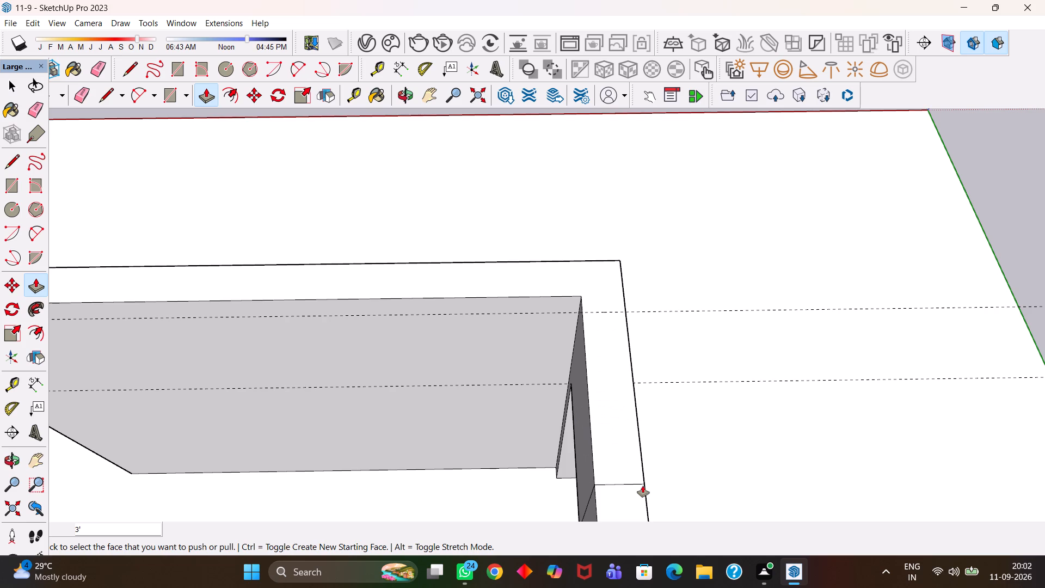
Erase the seam lines on the top, inner and outer faces where the new lintel meets the adjoining wall.
key("e")
left_click_drag(630, 471, 625, 488)
key("h")
left_click_drag(605, 495, 626, 461)
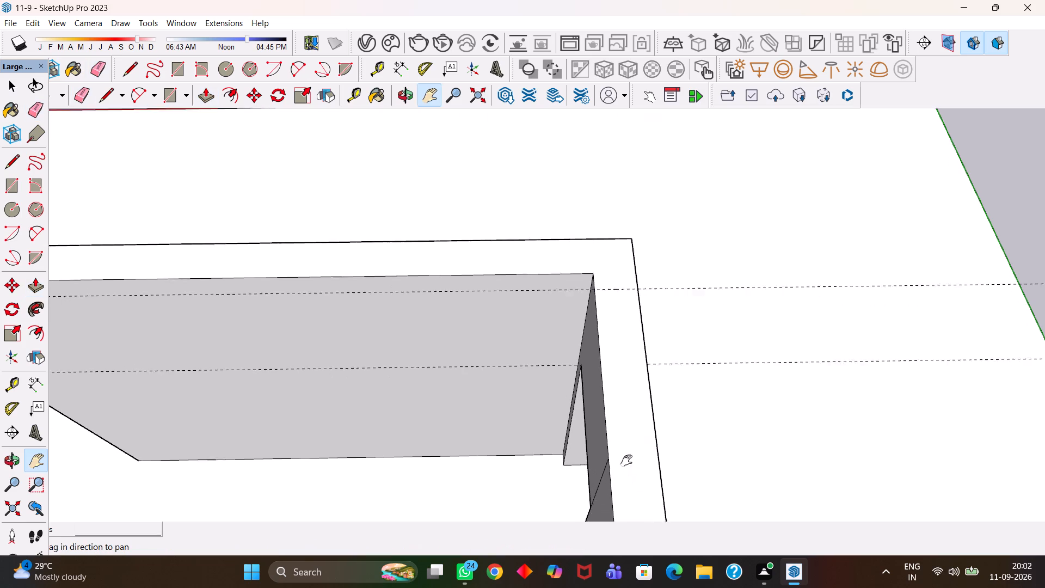
left_click_drag(626, 461, 639, 449)
middle_click_drag(598, 464, 627, 463)
key("e")
left_click_drag(648, 465, 647, 446)
scroll(641, 442, "down", 4)
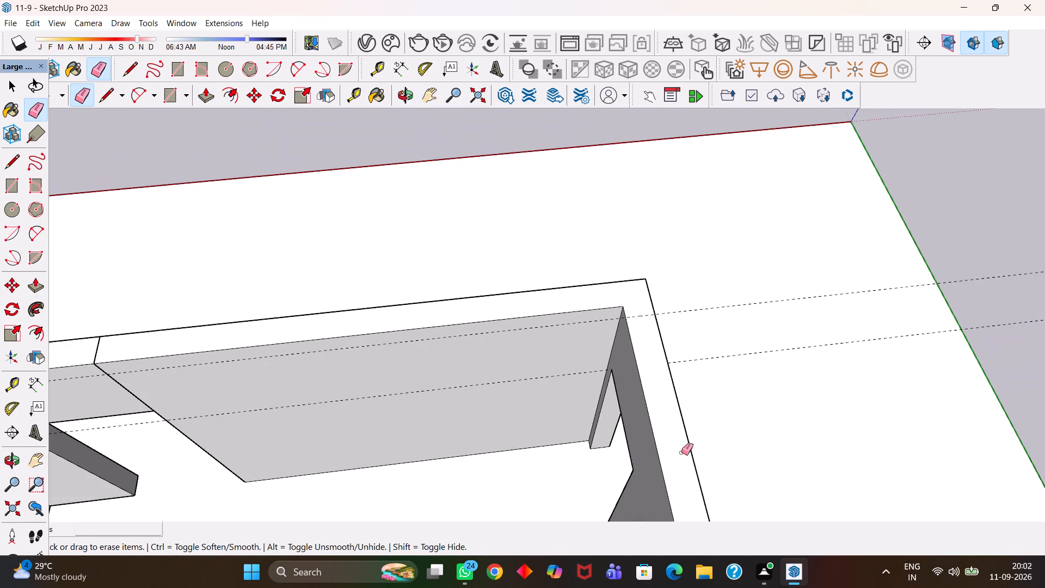
middle_click_drag(591, 431, 428, 380)
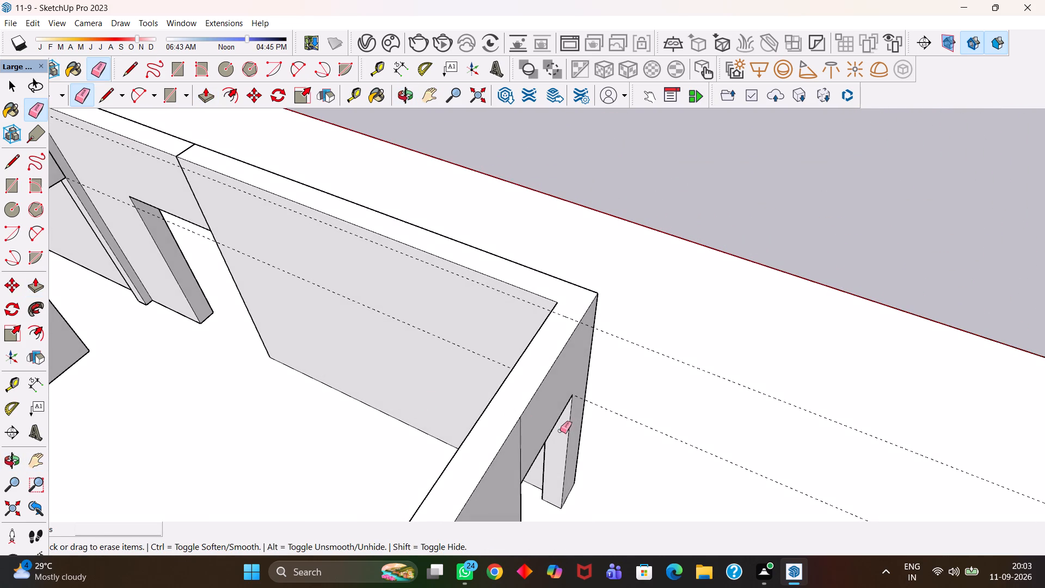
middle_click_drag(557, 432, 487, 433)
left_click_drag(463, 431, 426, 445)
Erase the two guides running past the new lintel at the house corner.
scroll(587, 433, "down", 2)
left_click_drag(603, 448, 606, 471)
left_click_drag(636, 449, 637, 448)
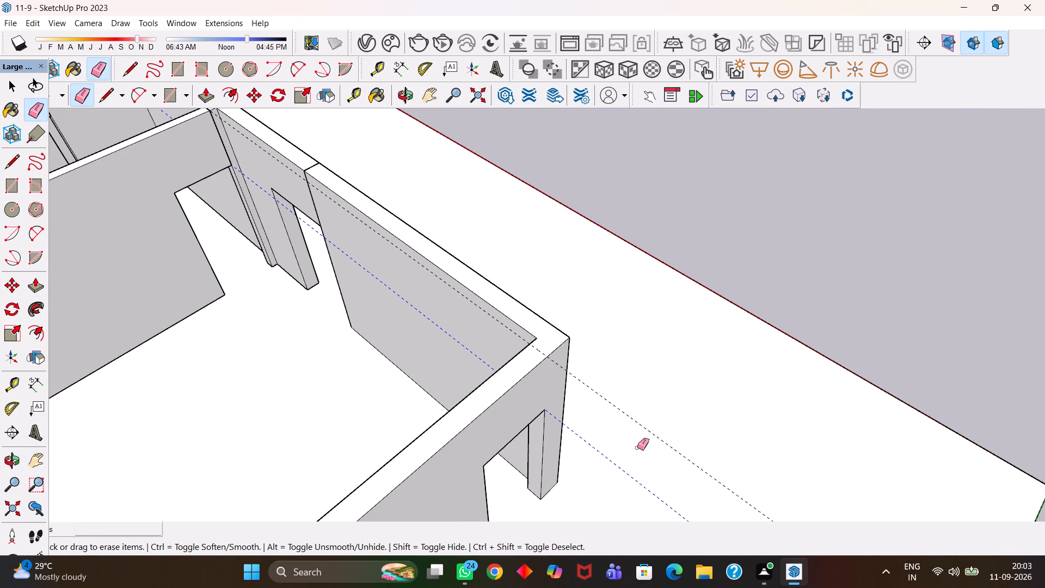
left_click_drag(637, 448, 654, 426)
scroll(656, 421, "down", 10)
Save the house model.
key("h")
scroll(522, 458, "down", 1)
middle_click_drag(659, 424, 456, 463)
key("h")
left_click_drag(397, 342, 580, 373)
scroll(564, 360, "down", 3)
scroll(571, 341, "up", 1)
middle_click_drag(572, 365, 571, 409)
scroll(571, 409, "up", 7)
key("ctrl+s")
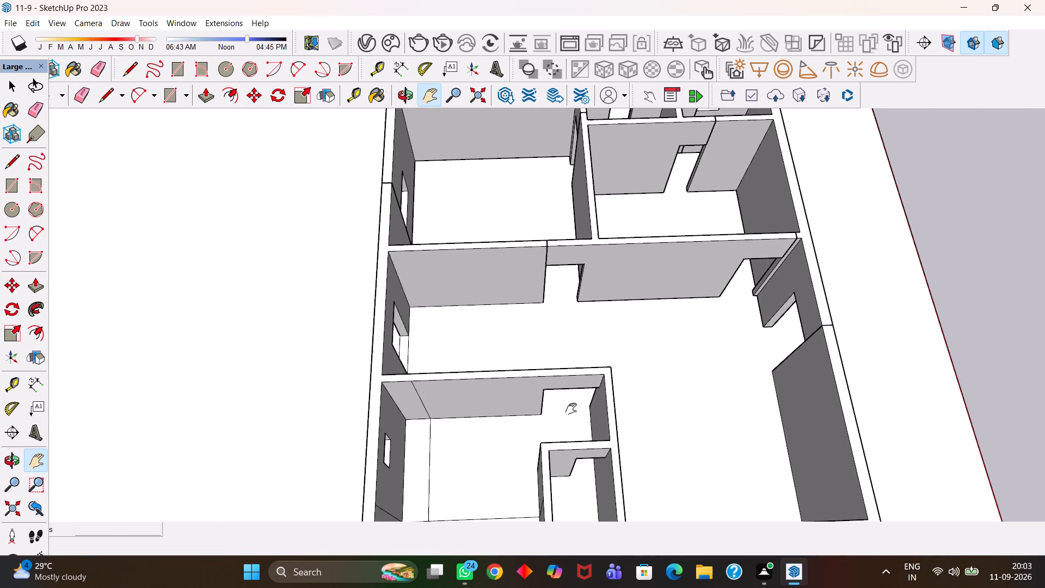
key("ctrl+s")
Examine the house model's rooms, doorway lintels and window openings from above for remaining gaps.
scroll(571, 409, "up", 2)
scroll(571, 409, "down", 6)
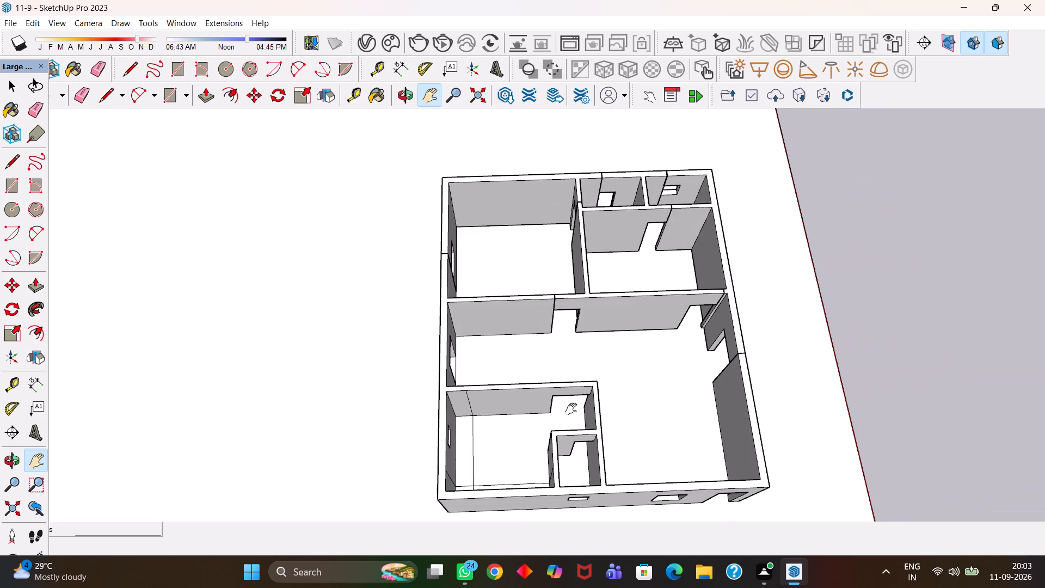
scroll(571, 409, "up", 2)
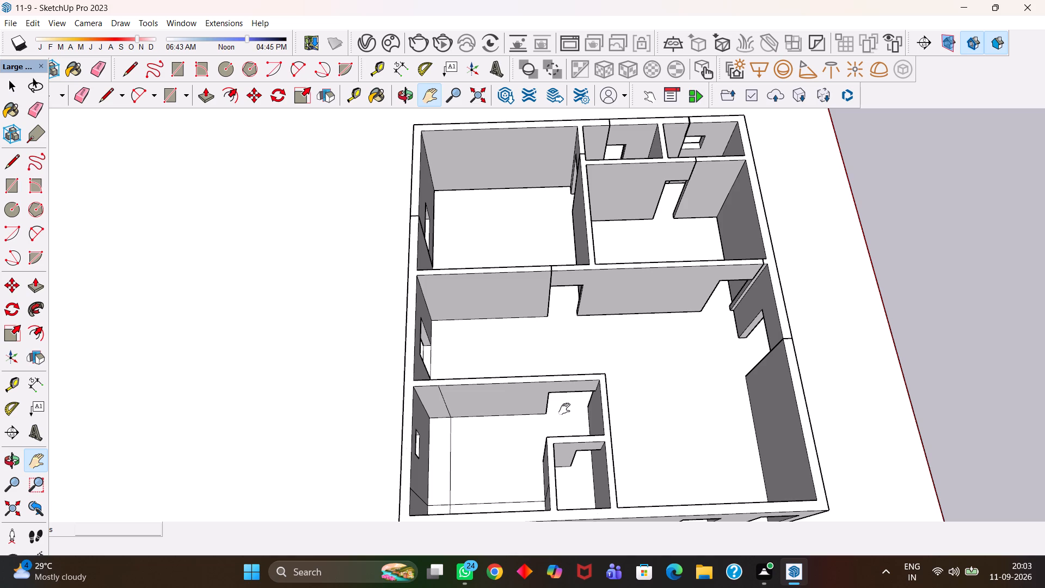
scroll(564, 409, "up", 2)
scroll(582, 412, "down", 2)
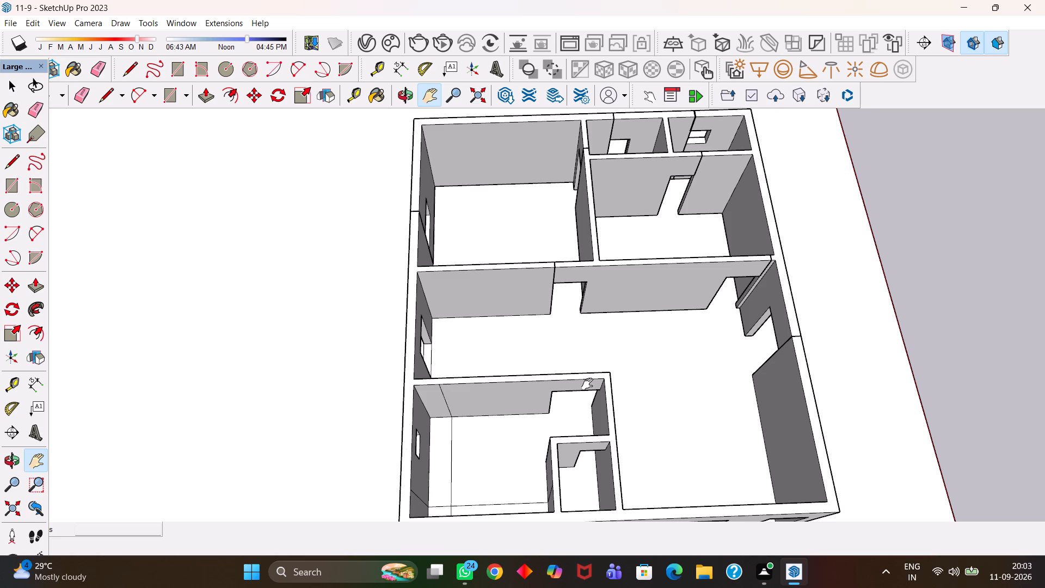
scroll(587, 384, "up", 3)
scroll(587, 384, "down", 3)
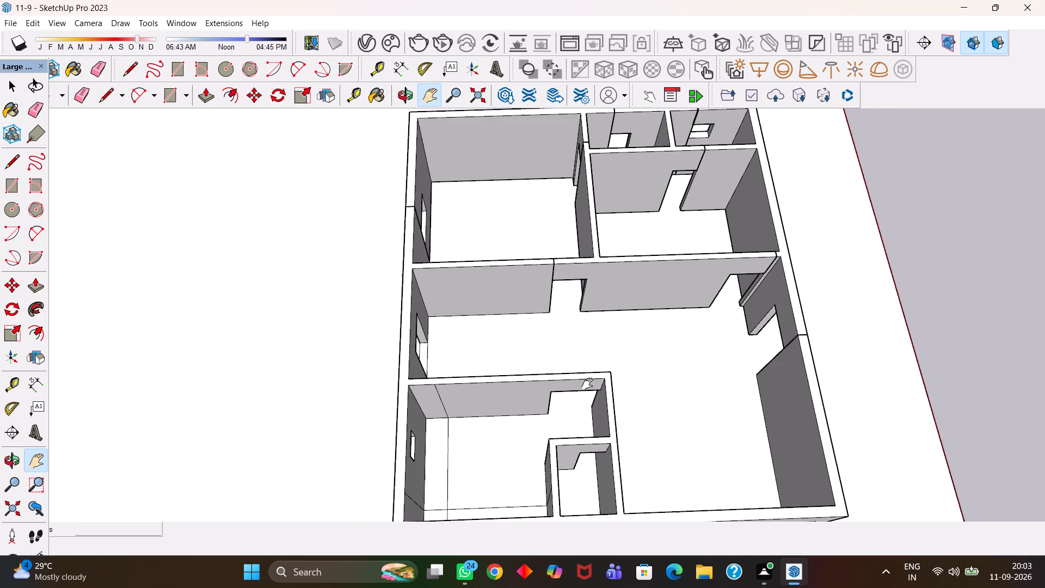
scroll(589, 383, "up", 8)
scroll(589, 383, "down", 7)
middle_click_drag(586, 381, 594, 381)
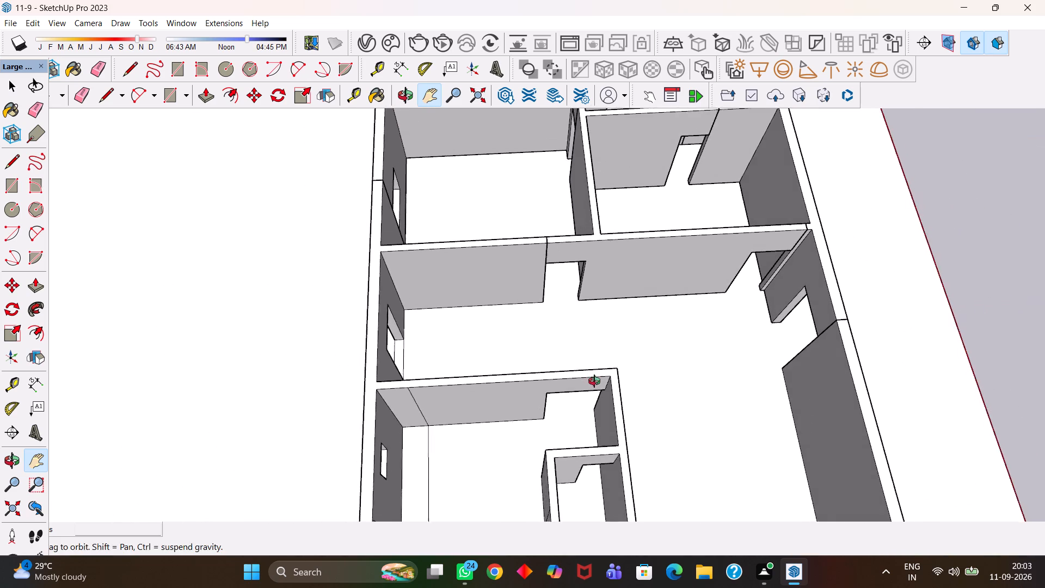
middle_click_drag(594, 381, 598, 391)
scroll(598, 391, "up", 3)
left_click_drag(636, 391, 600, 352)
scroll(584, 327, "down", 4)
middle_click_drag(589, 323, 594, 356)
scroll(594, 356, "up", 5)
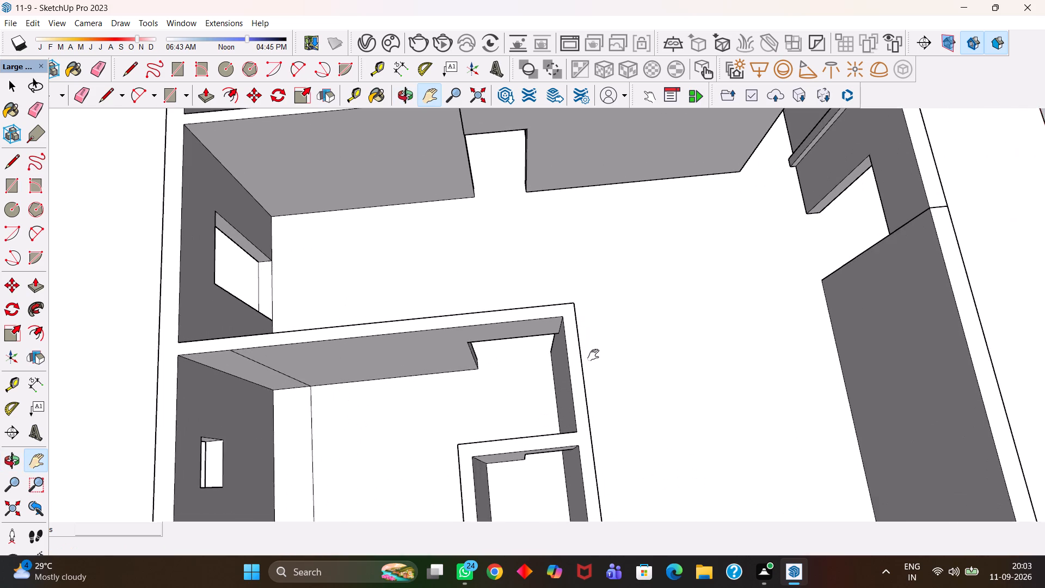
scroll(593, 355, "up", 2)
scroll(593, 355, "down", 5)
scroll(593, 355, "up", 4)
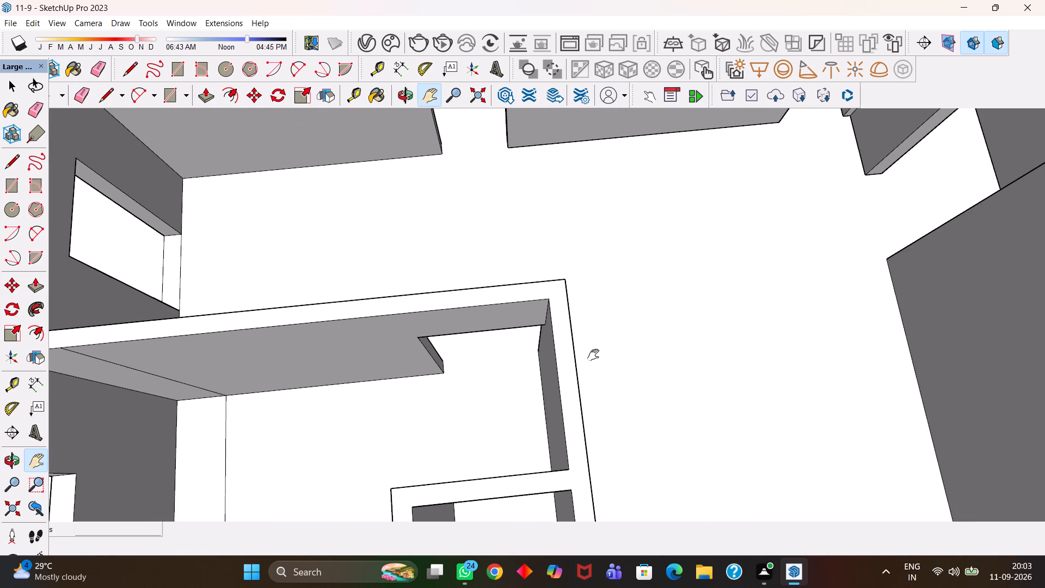
scroll(593, 355, "down", 5)
scroll(594, 355, "up", 4)
scroll(595, 354, "down", 7)
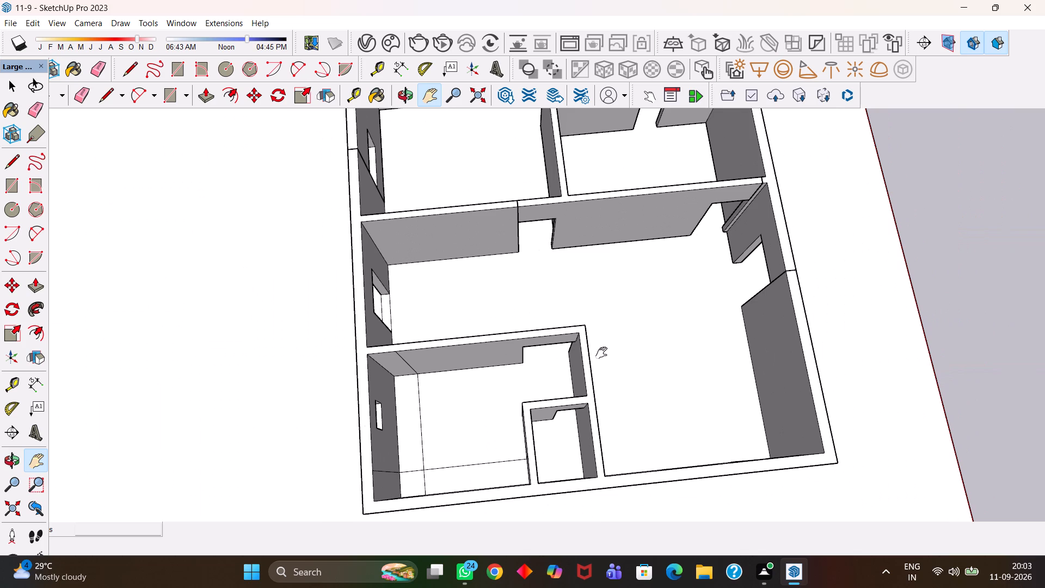
Save the house model again.
key("ctrl+s")
Examine the whole house layout from a steeper overhead view, checking the walls and openings.
scroll(603, 353, "up", 3)
scroll(603, 353, "down", 4)
middle_click_drag(620, 363, 588, 370)
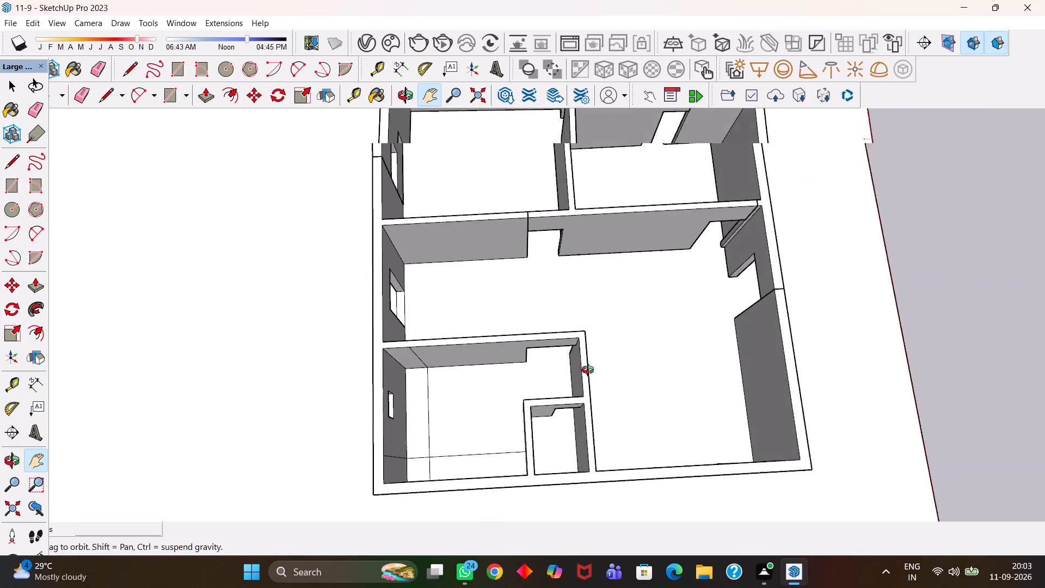
middle_click_drag(588, 370, 594, 372)
scroll(586, 371, "up", 4)
key("h")
scroll(599, 372, "down", 5)
middle_click_drag(571, 346, 591, 370)
scroll(591, 370, "down", 5)
left_click_drag(608, 358, 606, 375)
middle_click_drag(629, 387, 606, 391)
scroll(617, 390, "up", 1)
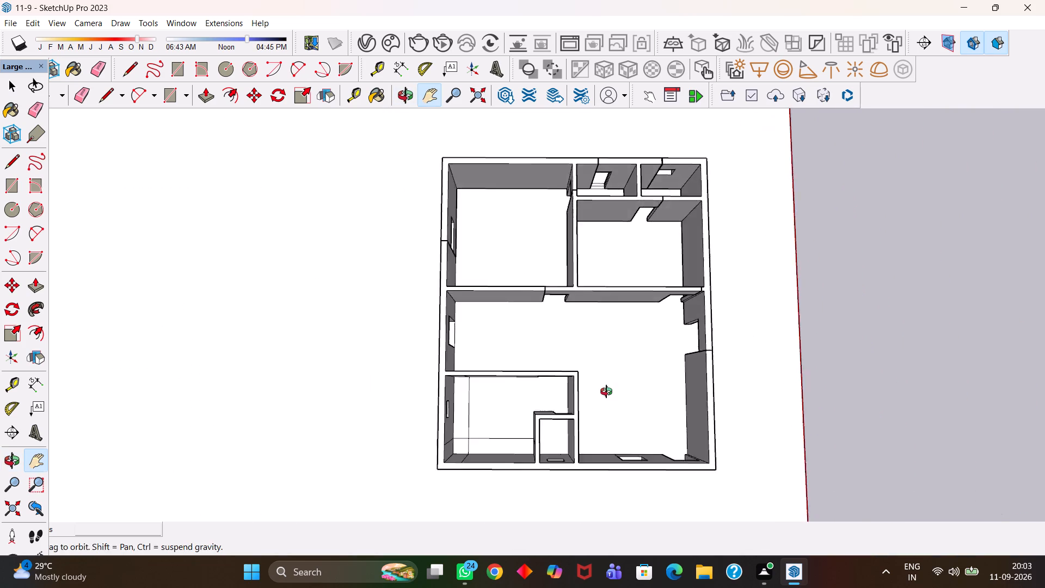
scroll(606, 391, "up", 2)
middle_click_drag(606, 391, 616, 390)
scroll(616, 390, "down", 3)
left_click_drag(608, 359, 616, 375)
scroll(616, 375, "up", 2)
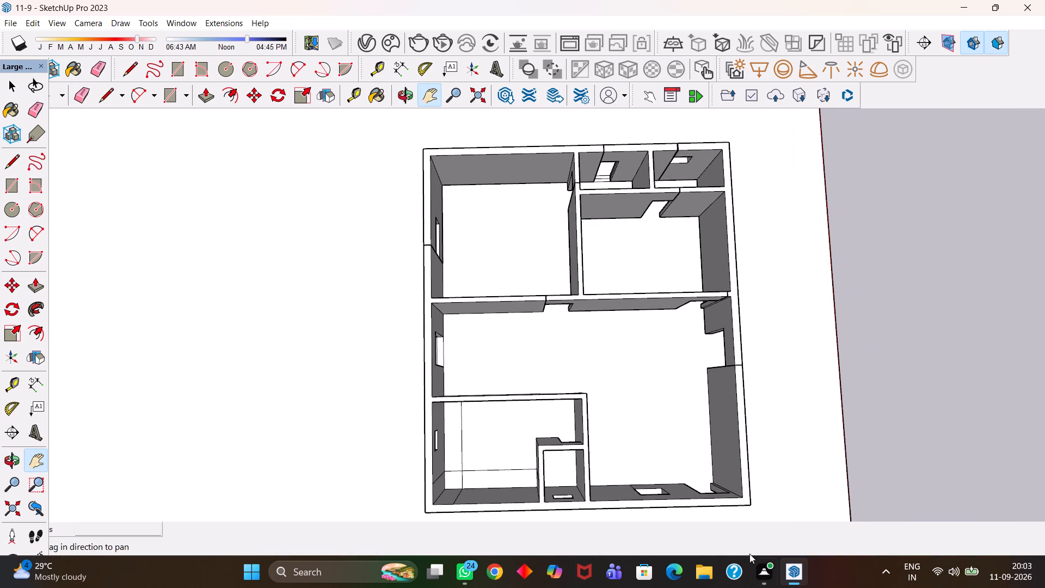
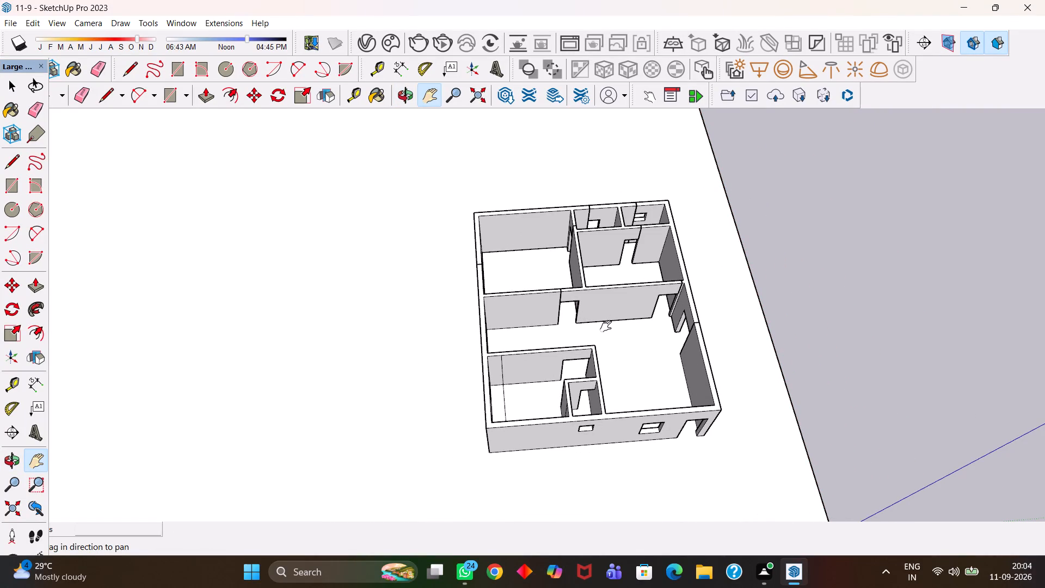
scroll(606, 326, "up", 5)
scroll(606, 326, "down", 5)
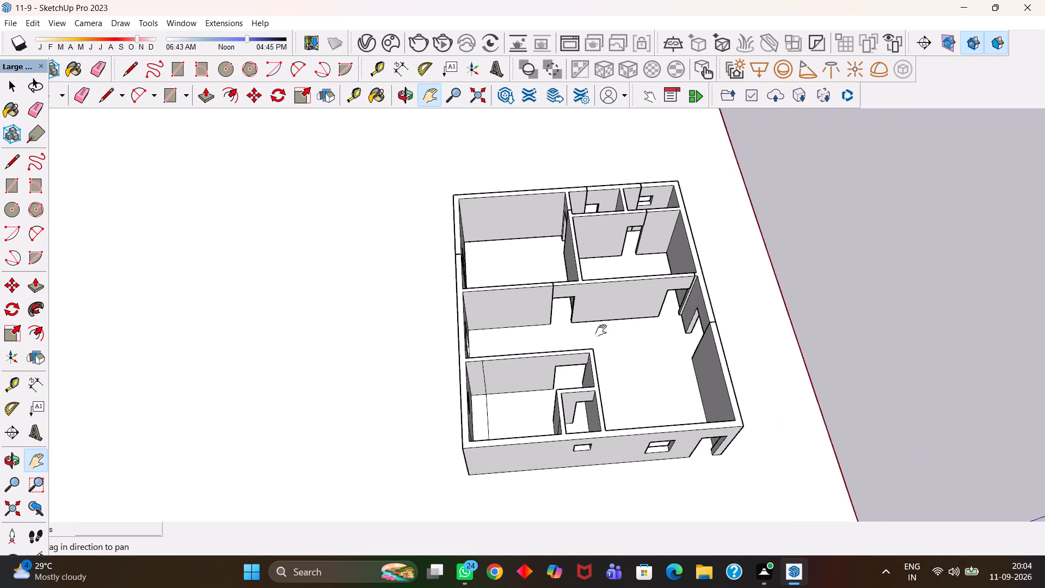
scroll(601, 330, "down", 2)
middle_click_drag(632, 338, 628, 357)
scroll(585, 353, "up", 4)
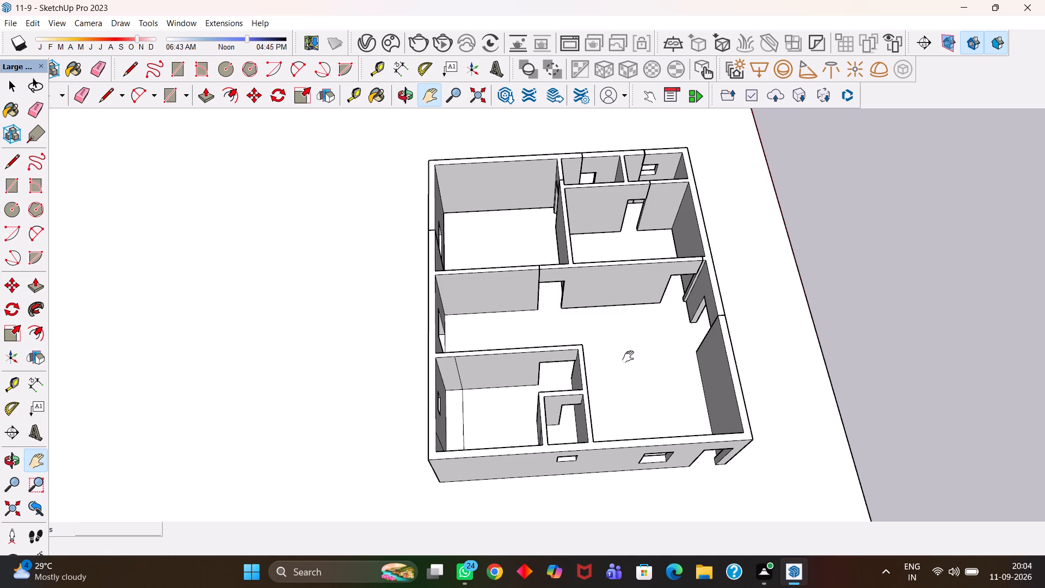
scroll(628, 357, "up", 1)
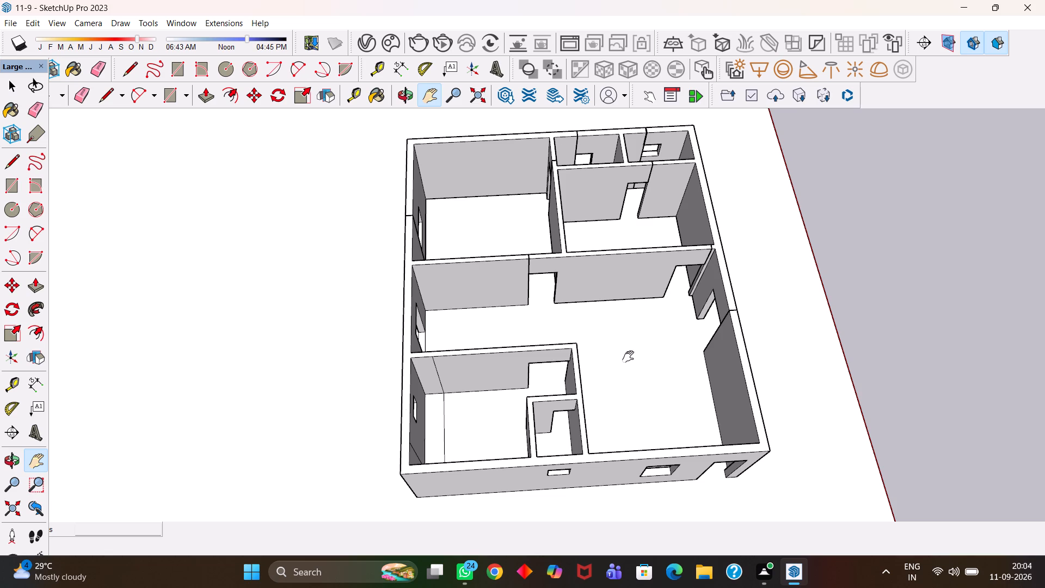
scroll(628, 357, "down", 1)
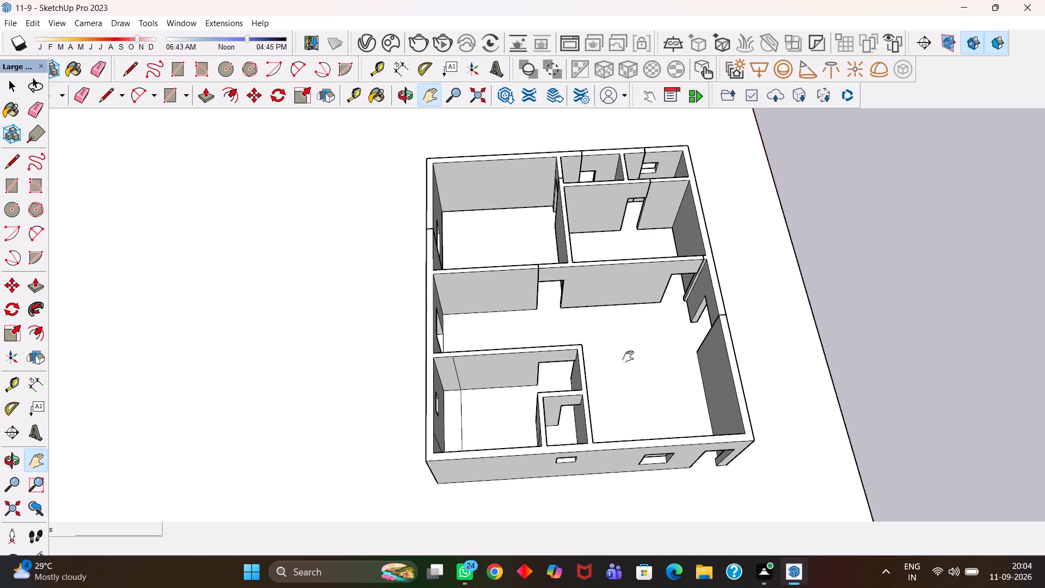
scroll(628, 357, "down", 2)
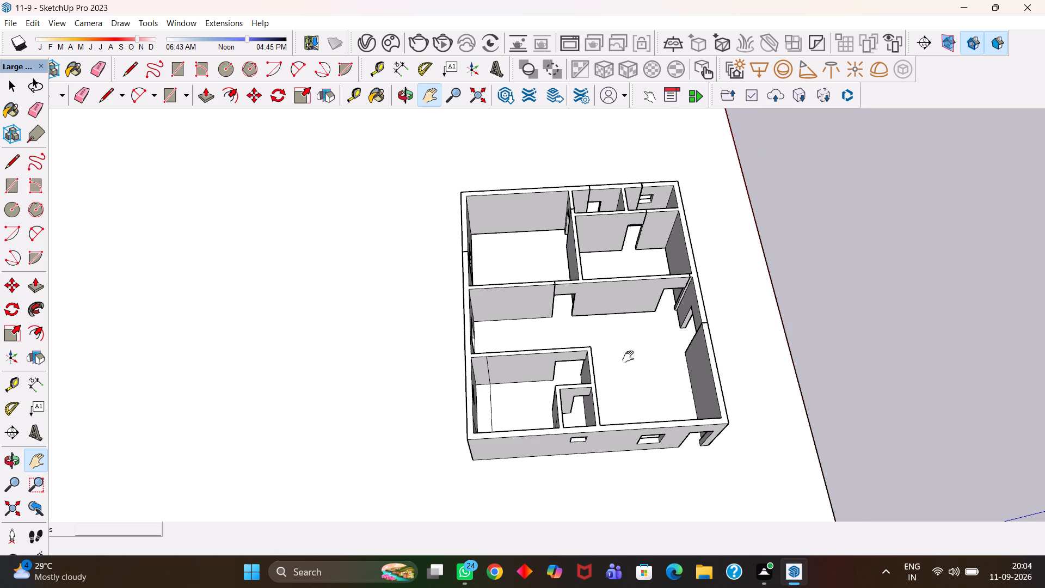
Examine the corner room, its small enclosed bathroom and the adjoining rooms up close, checking doorways, window openings and leftover seam lines.
scroll(628, 357, "up", 3)
middle_click_drag(628, 357, 728, 357)
scroll(656, 360, "up", 5)
middle_click_drag(678, 341, 526, 335)
scroll(542, 338, "up", 1)
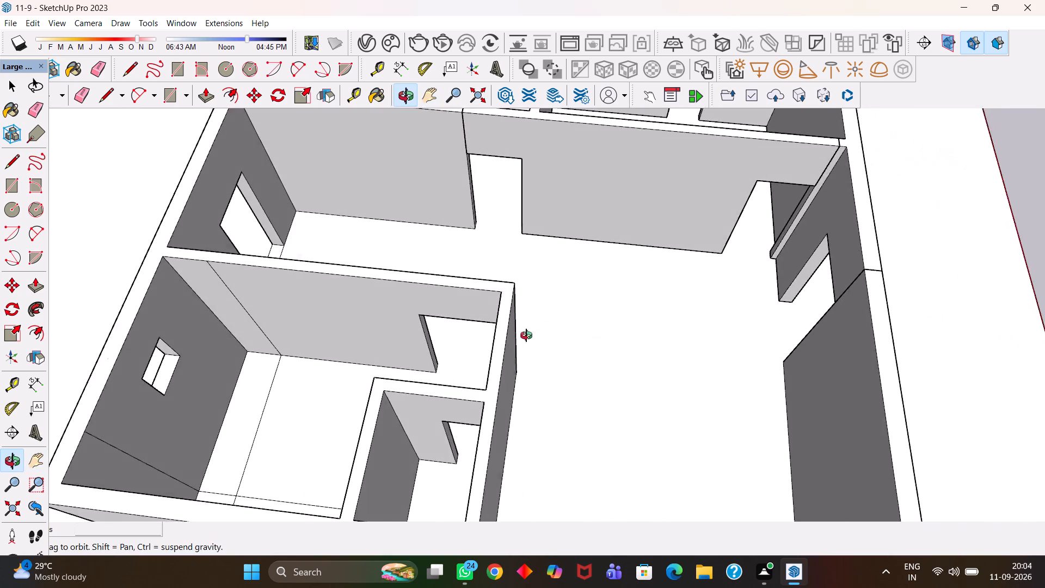
middle_click_drag(526, 335, 533, 330)
left_click_drag(538, 249, 594, 327)
middle_click_drag(586, 334, 376, 329)
left_click_drag(316, 258, 442, 245)
middle_click_drag(470, 267, 386, 348)
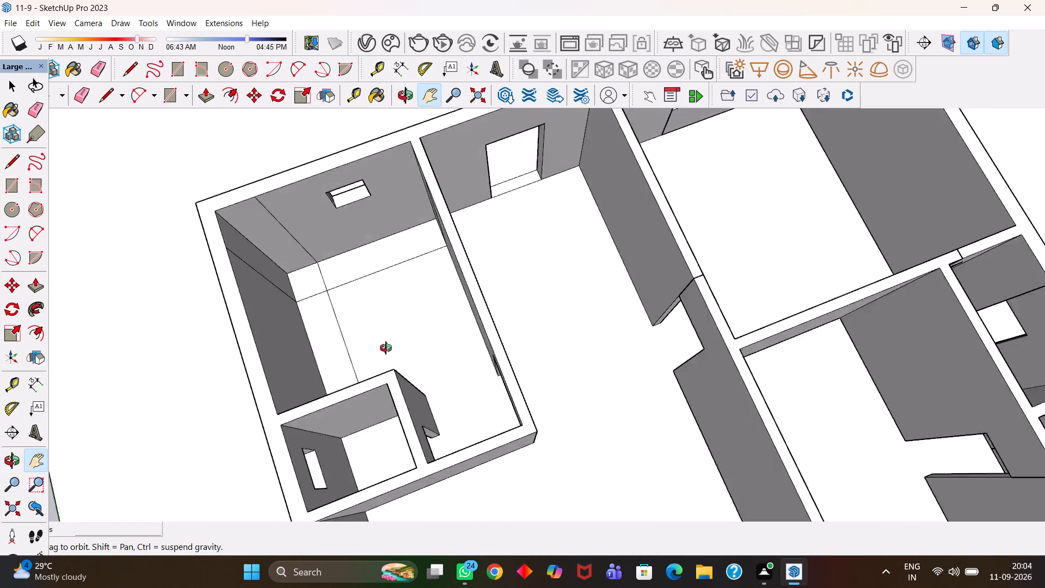
middle_click_drag(386, 348, 324, 366)
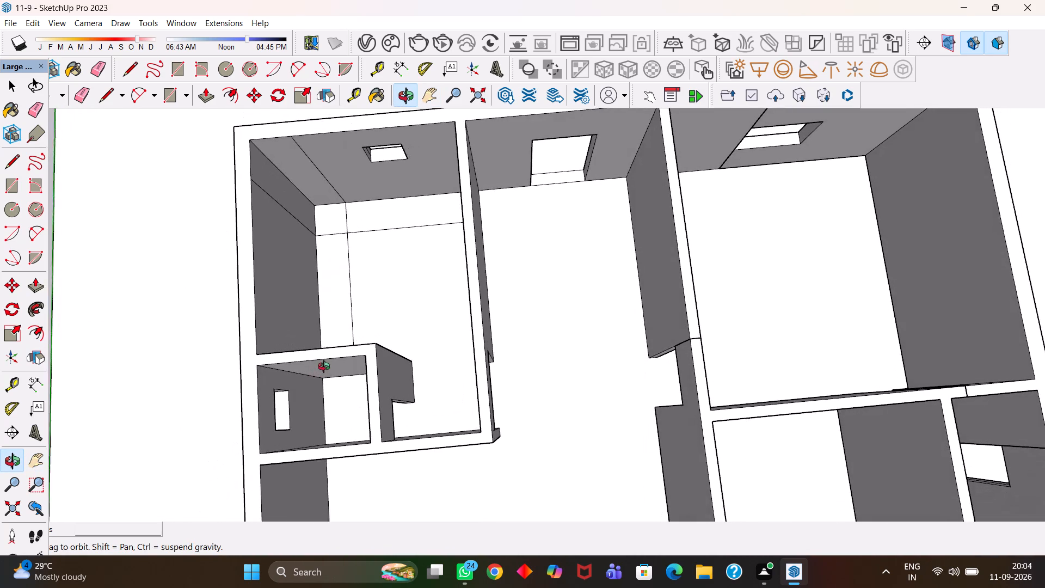
middle_click_drag(324, 366, 324, 366)
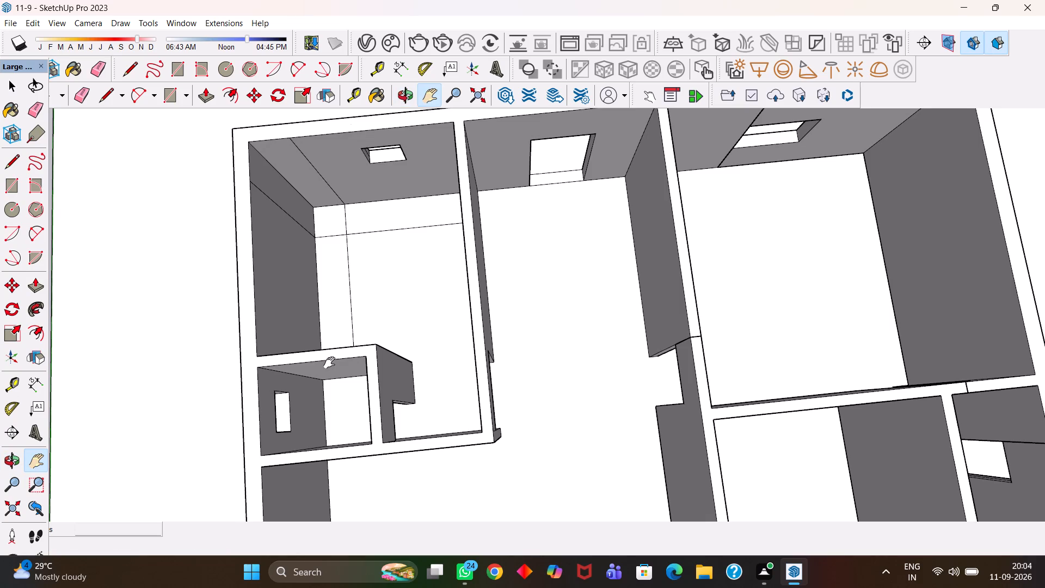
scroll(335, 360, "up", 1)
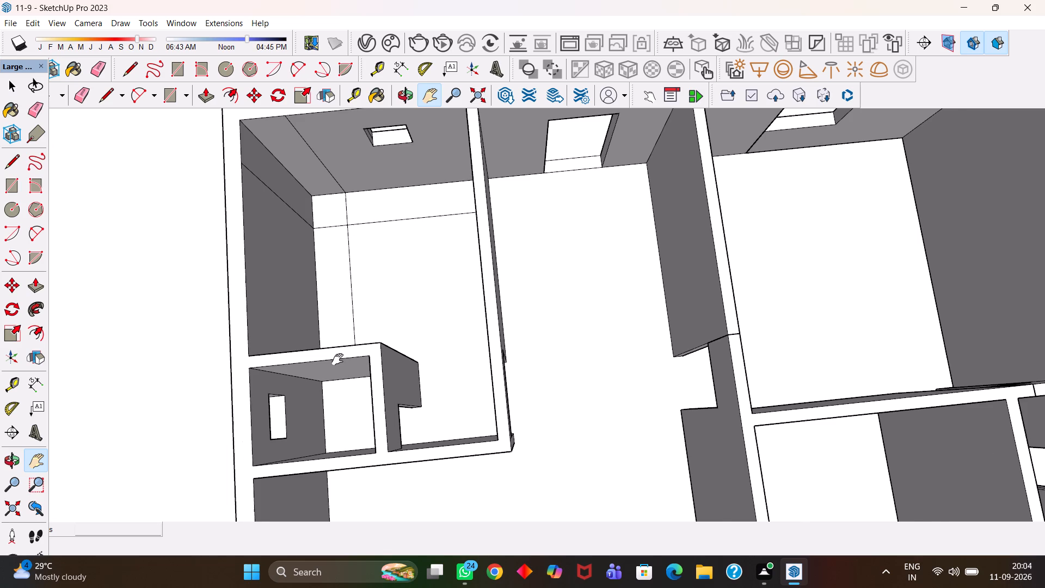
scroll(337, 359, "up", 1)
scroll(348, 356, "down", 5)
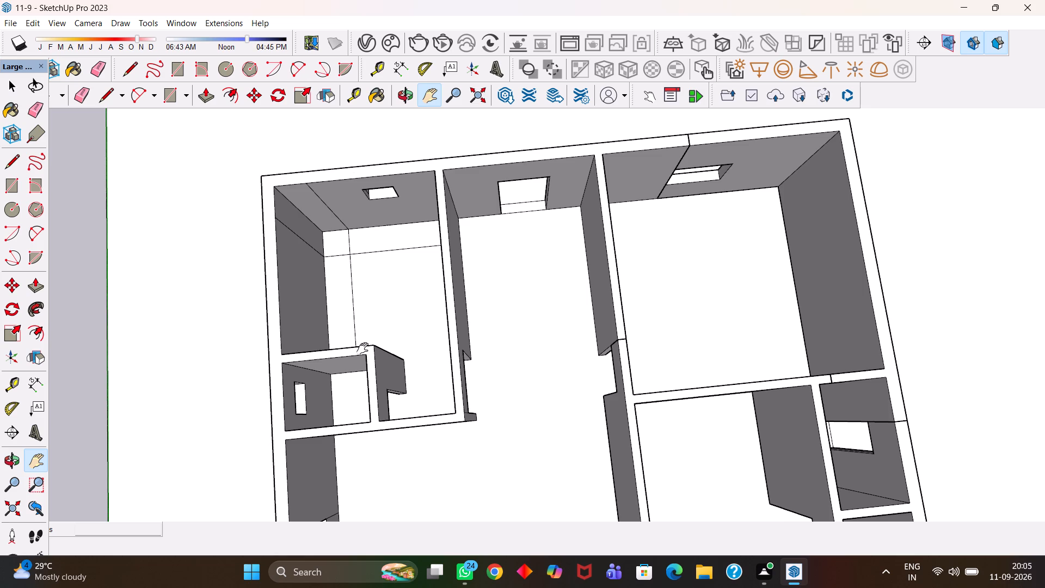
scroll(362, 348, "up", 1)
scroll(362, 348, "down", 7)
Examine the house from the opposite side and from nearly overhead, checking the partition walls, doorways and window openings of every room.
middle_click_drag(446, 389, 384, 395)
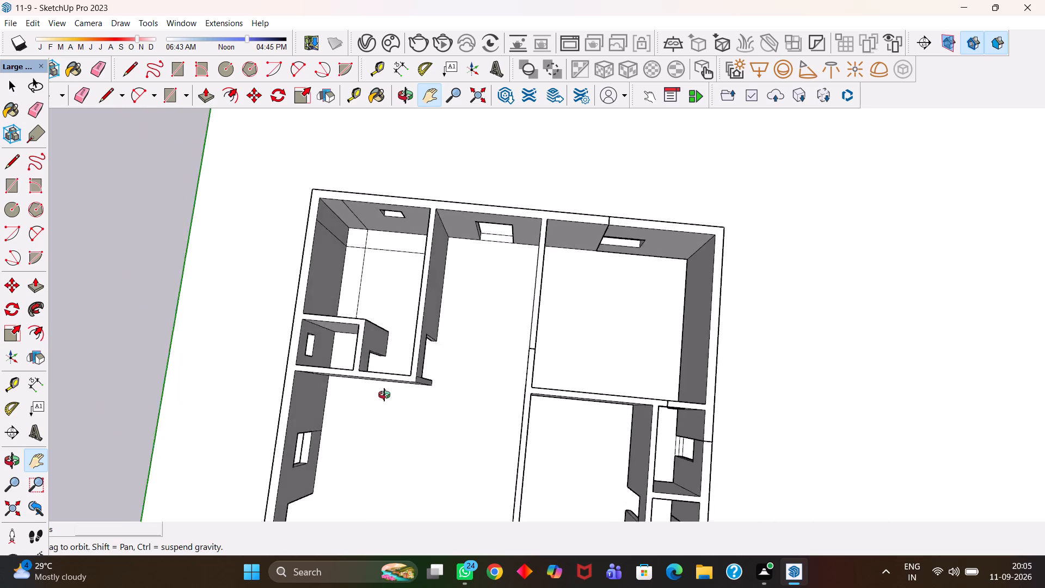
middle_click_drag(384, 395, 446, 396)
scroll(384, 395, "up", 2)
scroll(446, 396, "up", 1)
left_click_drag(485, 402, 454, 371)
scroll(457, 367, "down", 3)
middle_click_drag(488, 387, 439, 394)
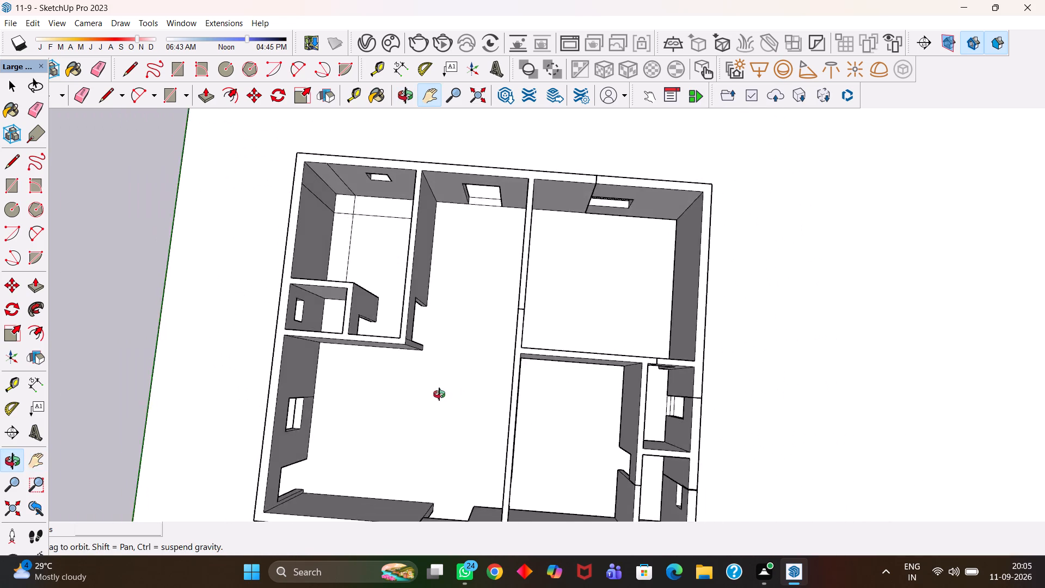
middle_click_drag(439, 394, 472, 388)
scroll(472, 388, "up", 2)
left_click_drag(466, 386, 499, 383)
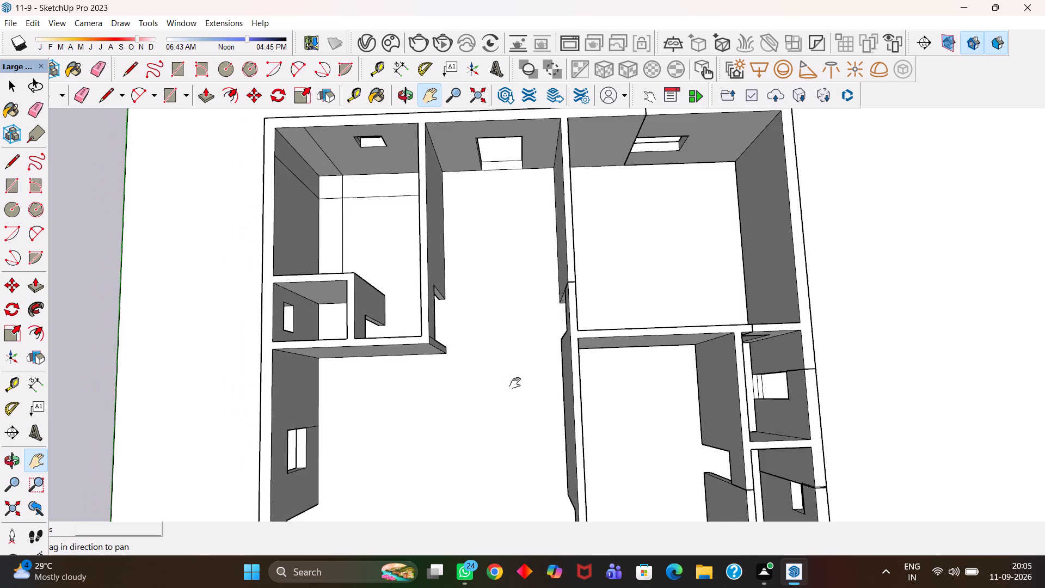
scroll(515, 383, "down", 3)
middle_click_drag(515, 391, 507, 391)
left_click_drag(508, 392, 469, 330)
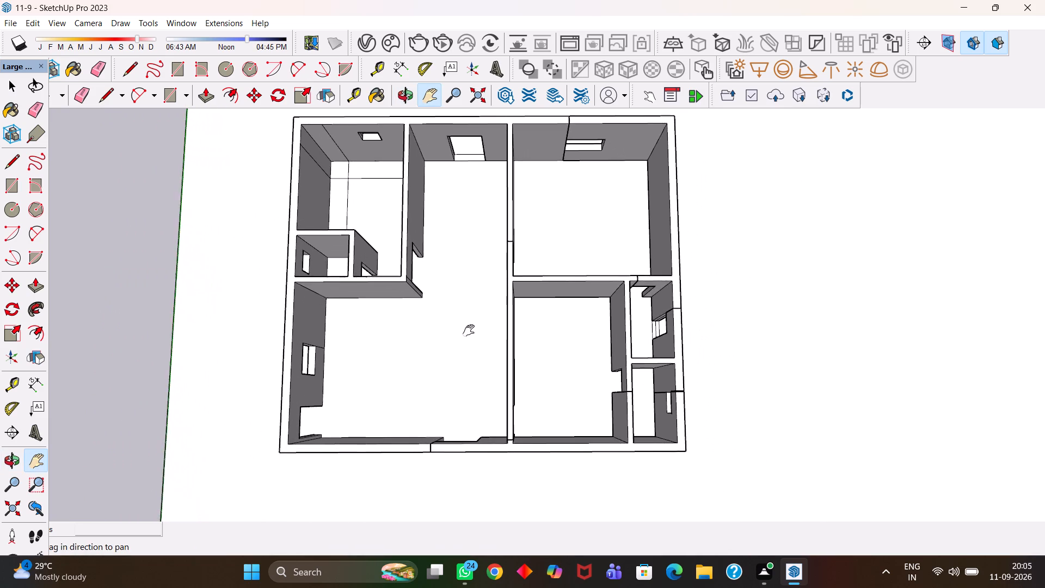
left_click_drag(469, 330, 440, 344)
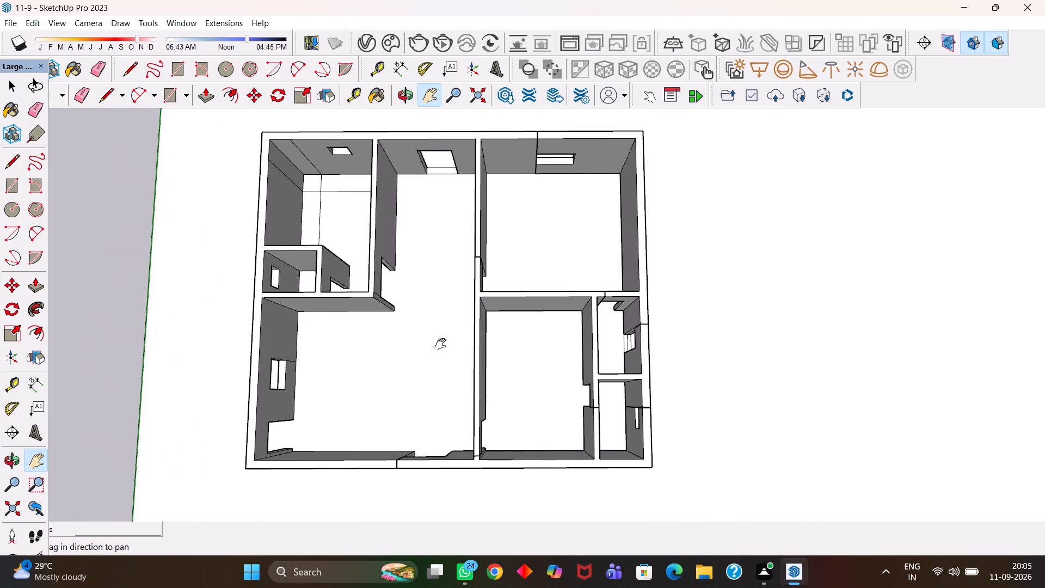
Examine the full floor layout from above at closer range and from a rotated angle, checking wall joints and openings.
scroll(440, 344, "up", 1)
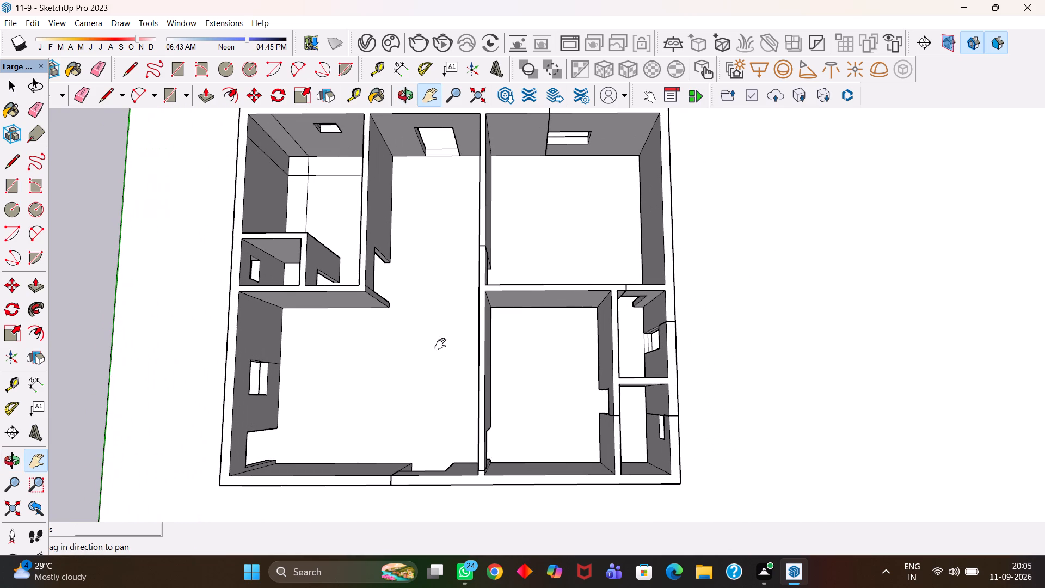
scroll(440, 344, "up", 1)
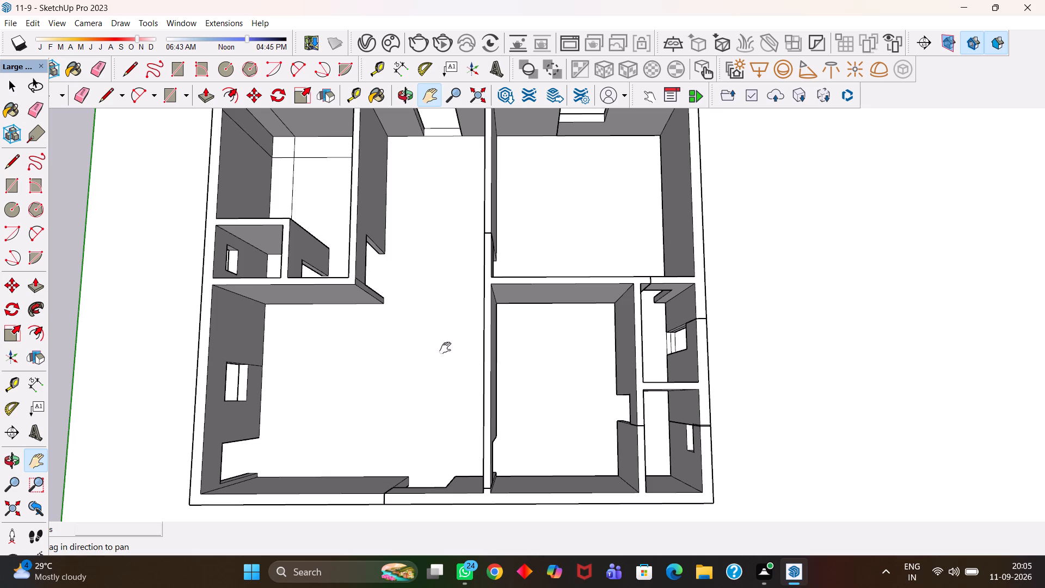
scroll(450, 342, "up", 2)
scroll(451, 342, "down", 18)
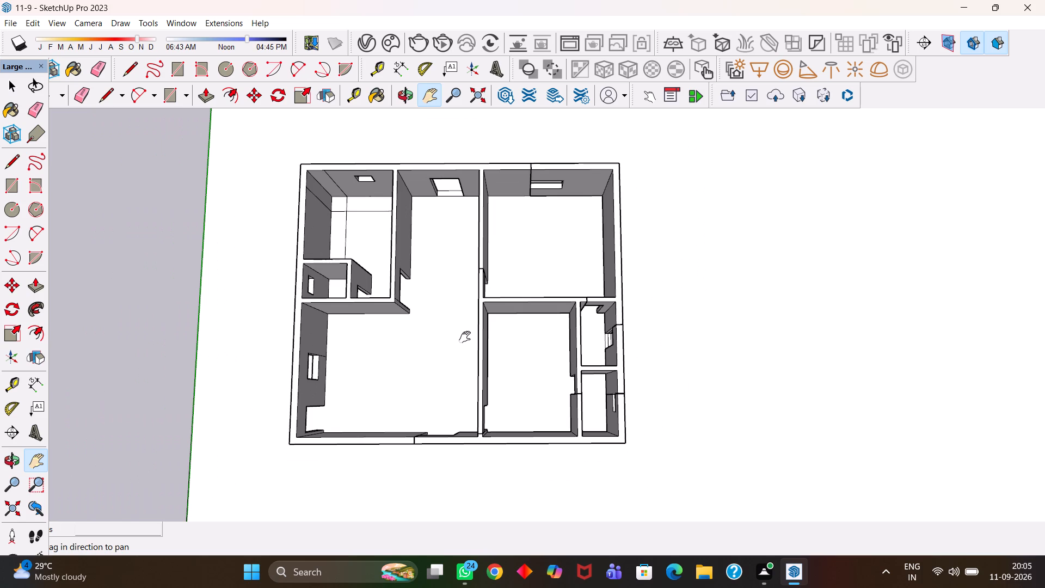
scroll(464, 323, "up", 4)
scroll(445, 306, "down", 4)
middle_click_drag(463, 317, 474, 292)
scroll(476, 293, "up", 4)
scroll(474, 292, "down", 3)
scroll(484, 334, "up", 1)
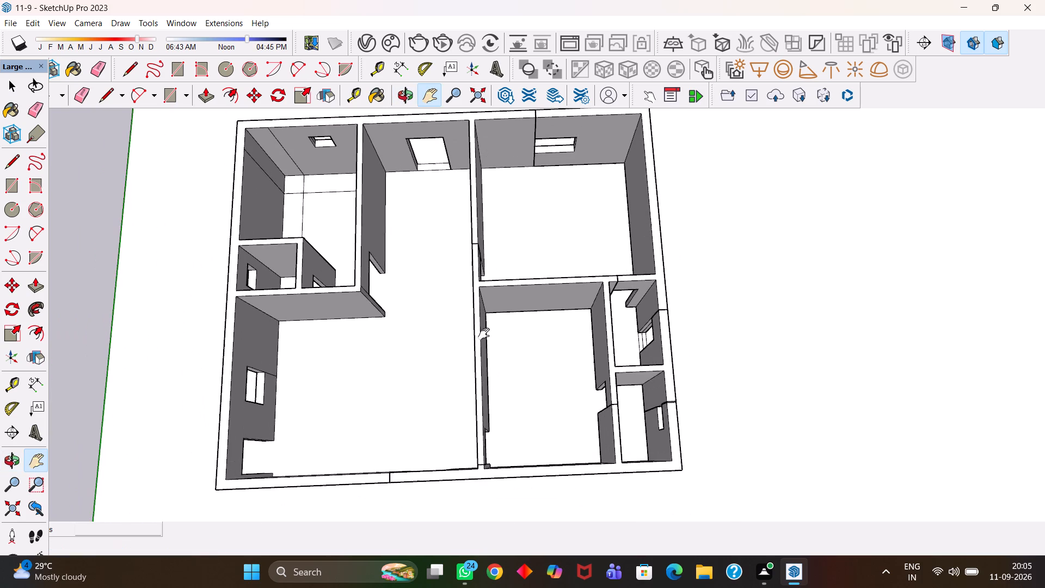
scroll(484, 334, "up", 1)
middle_click_drag(503, 357, 546, 358)
scroll(475, 316, "up", 1)
scroll(546, 358, "down", 2)
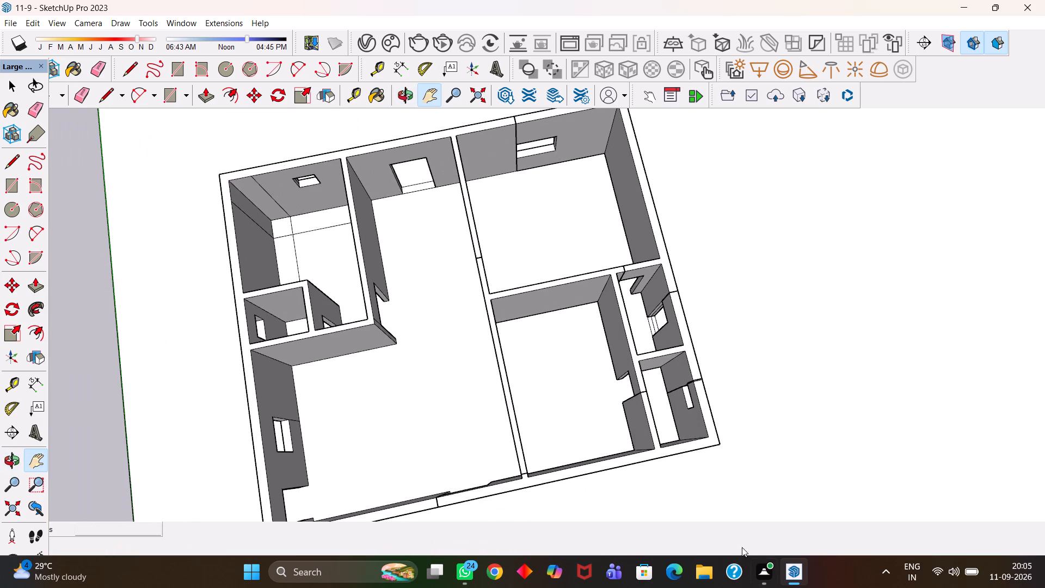
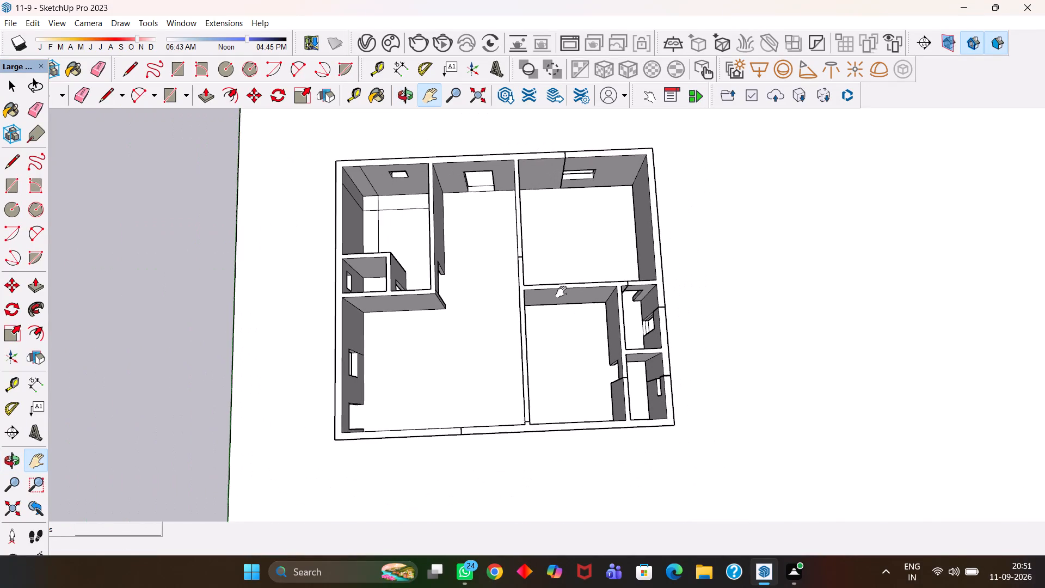
Examine the junction of the central partition walls and the adjoining rooms from above, checking wall joints and doorway openings.
scroll(566, 299, "up", 1)
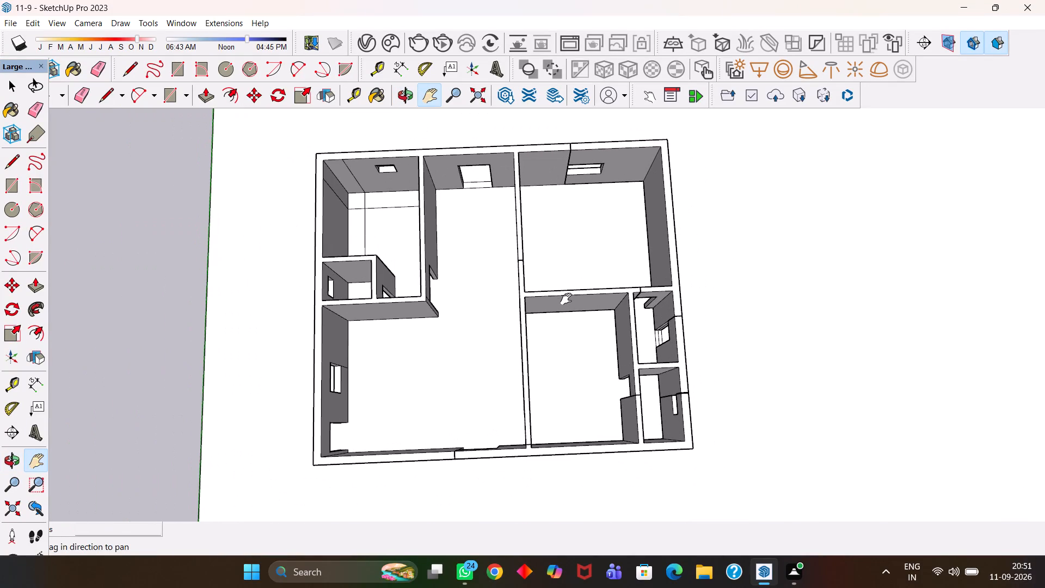
scroll(566, 299, "up", 3)
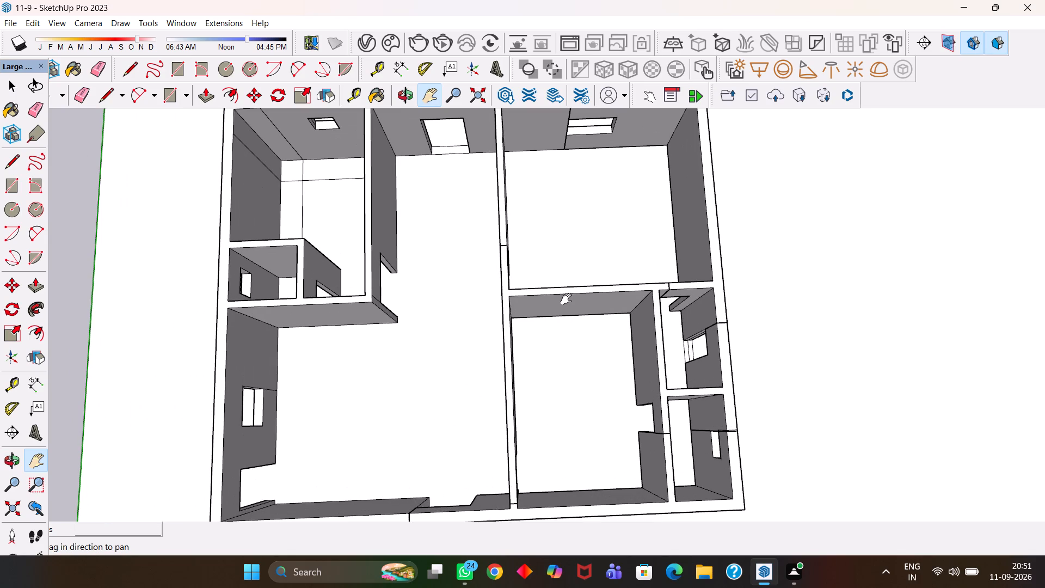
scroll(566, 299, "up", 1)
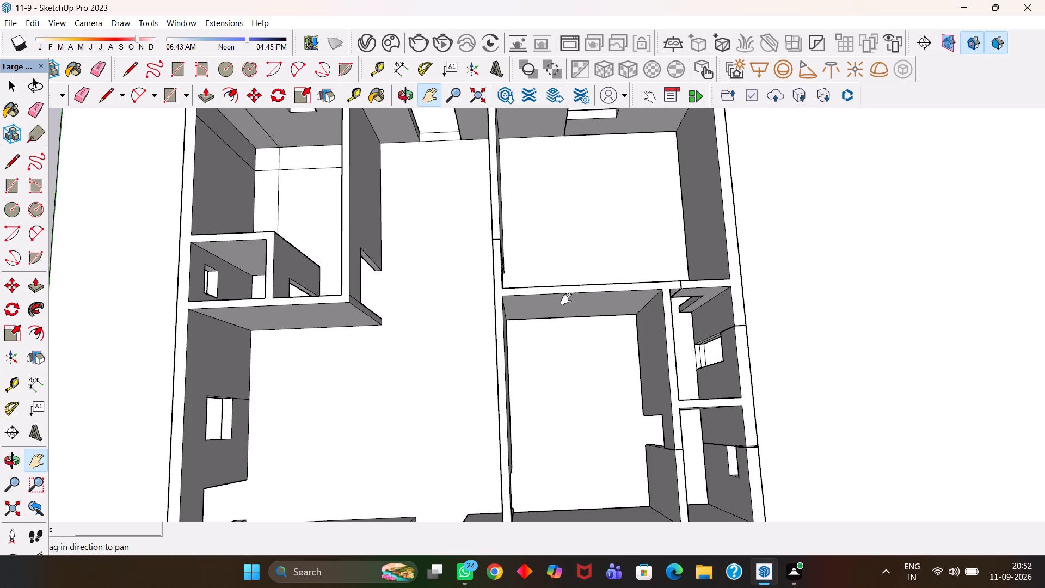
scroll(566, 299, "down", 3)
scroll(575, 302, "up", 3)
left_click_drag(544, 308, 582, 298)
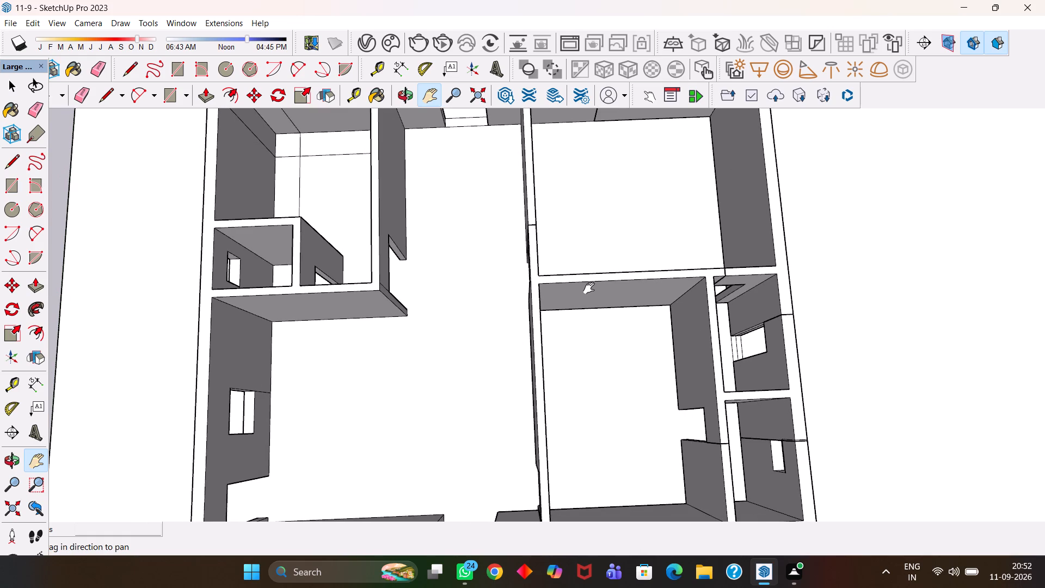
scroll(585, 291, "up", 3)
scroll(585, 291, "down", 8)
scroll(578, 305, "up", 4)
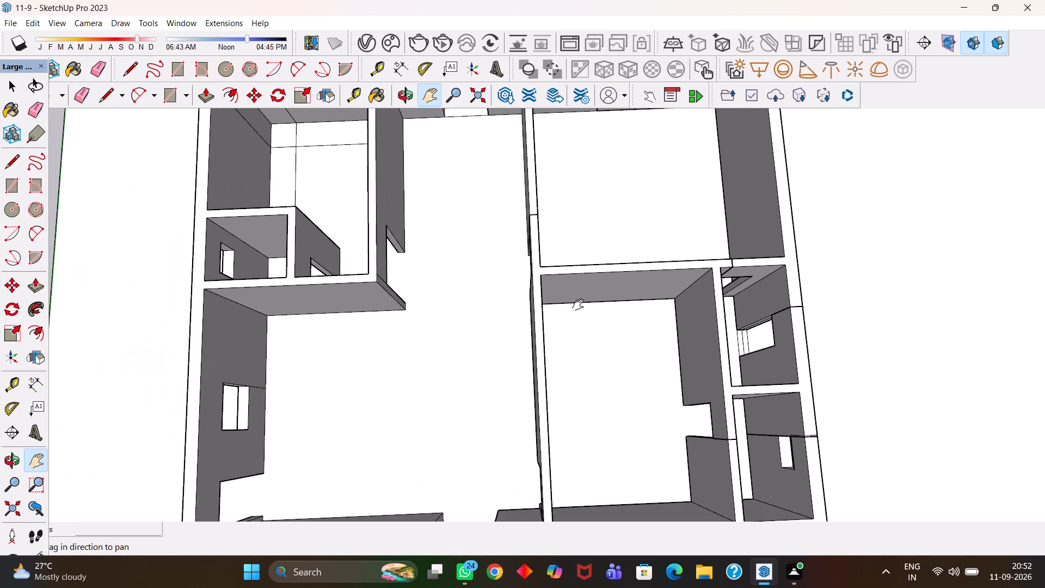
scroll(578, 305, "up", 1)
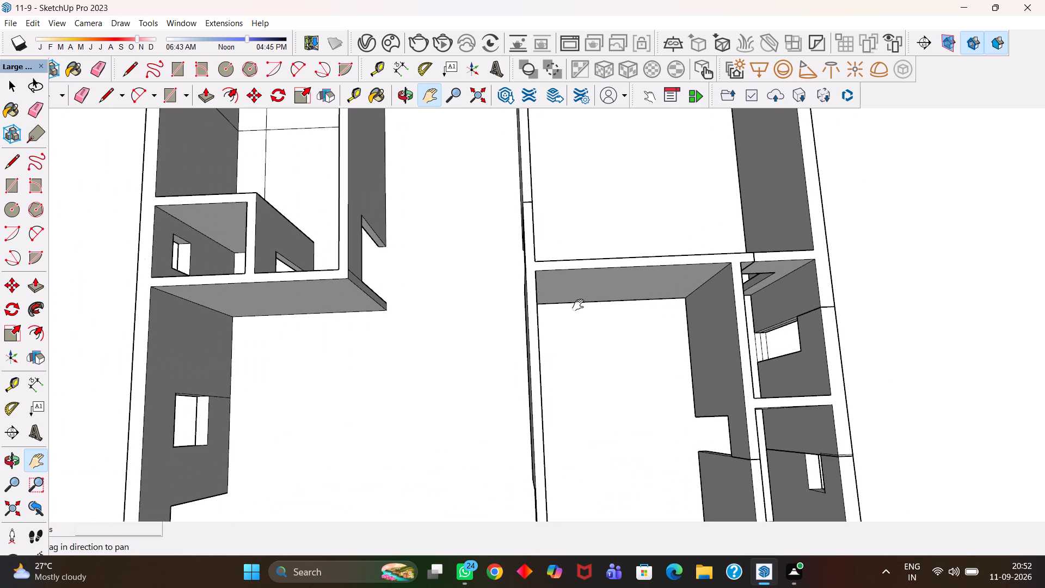
scroll(578, 305, "up", 2)
scroll(578, 305, "down", 2)
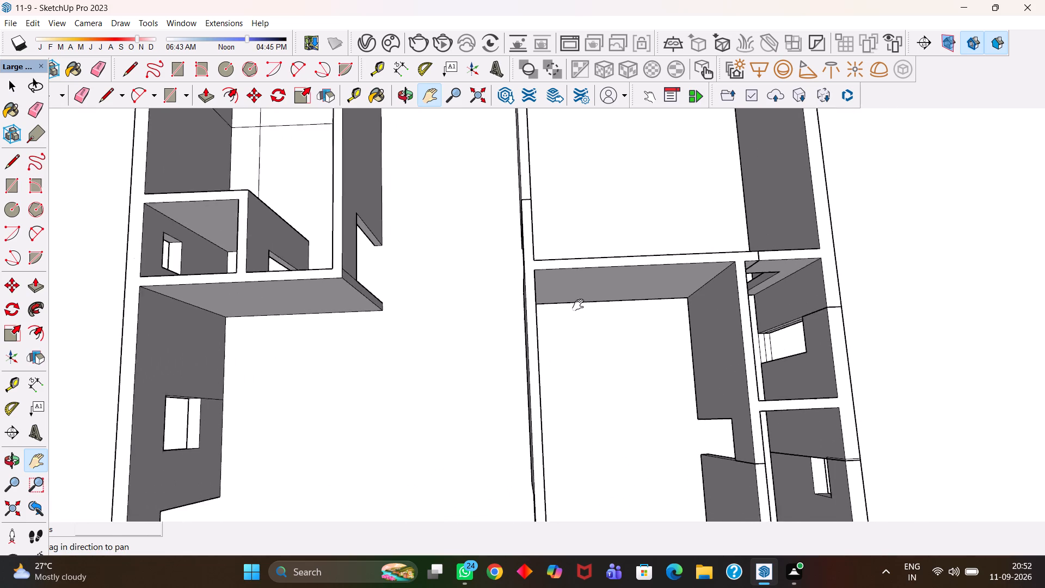
scroll(578, 305, "down", 1)
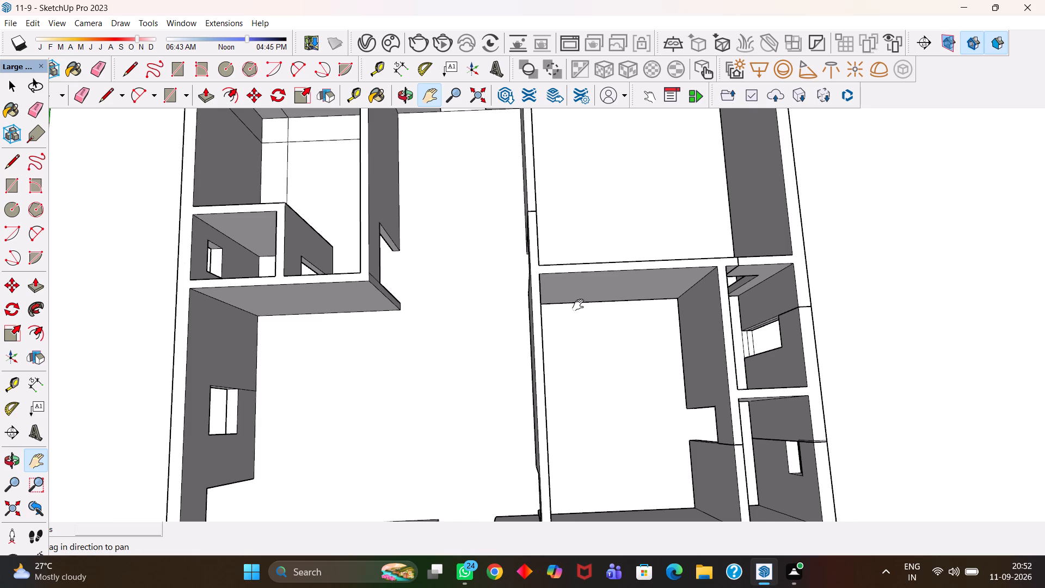
scroll(578, 305, "down", 1)
scroll(578, 305, "up", 1)
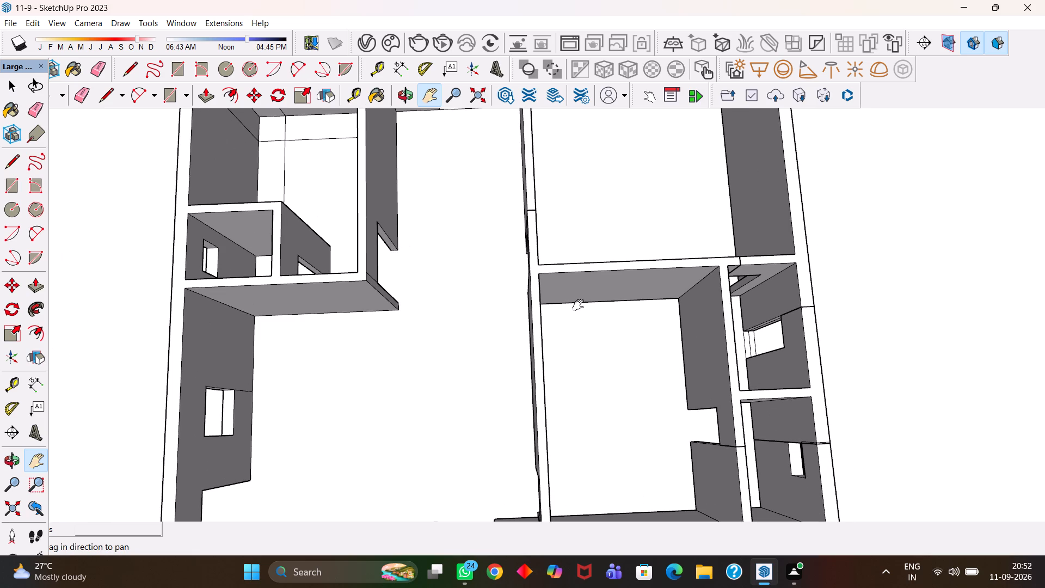
scroll(578, 305, "up", 3)
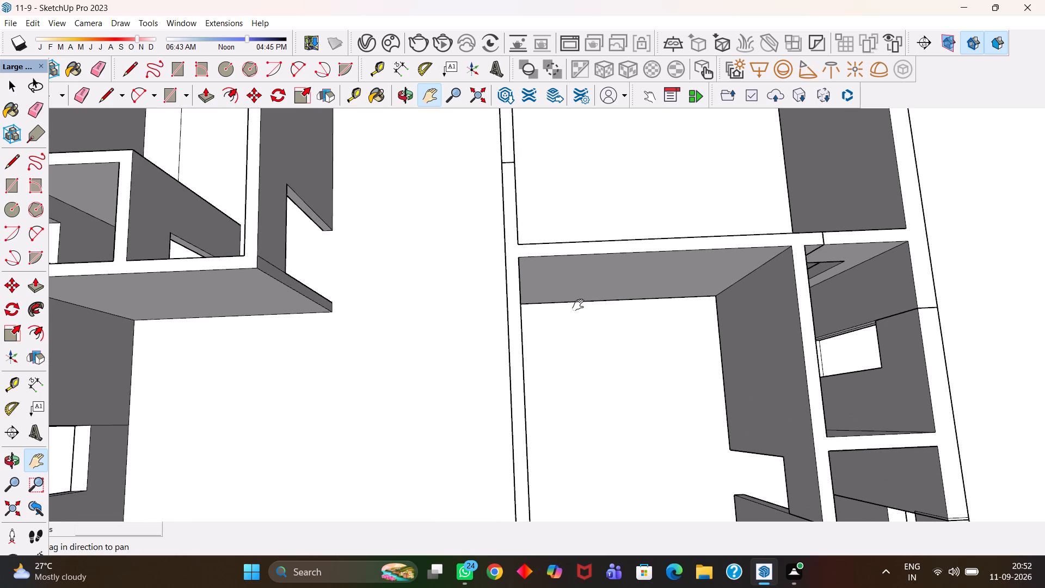
scroll(578, 305, "down", 1)
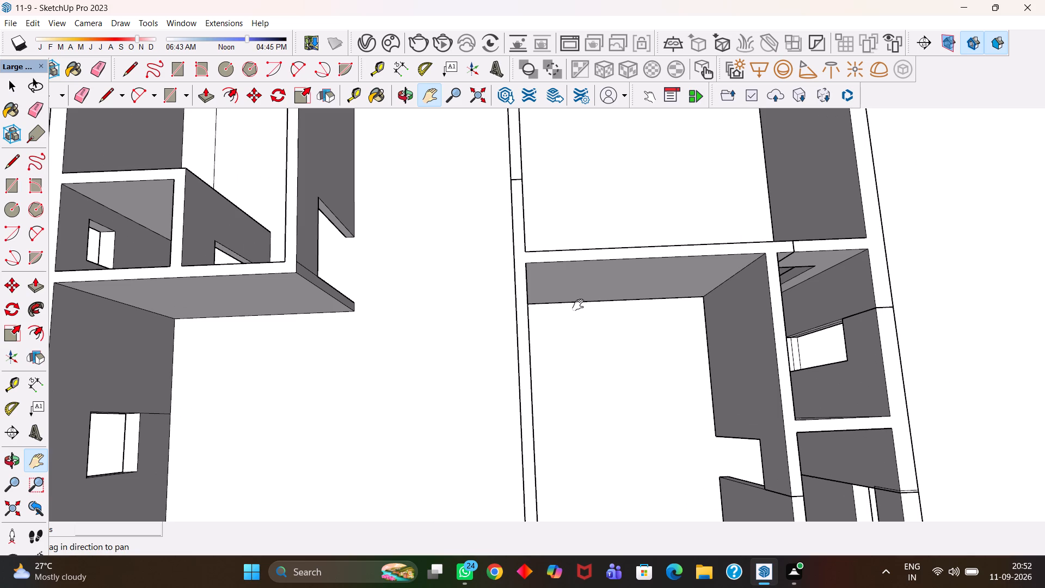
scroll(578, 305, "up", 4)
scroll(578, 305, "down", 8)
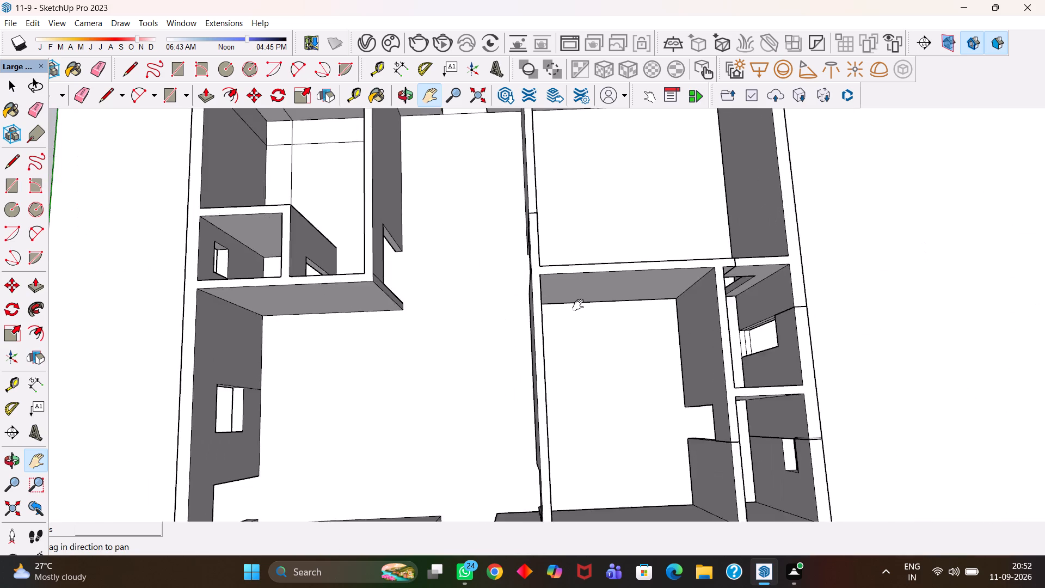
scroll(578, 305, "down", 4)
Examine the middle rooms and both bathroom areas from a lower tilted angle, checking partition walls, doorways and window openings.
middle_click_drag(587, 309, 579, 278)
scroll(579, 278, "up", 6)
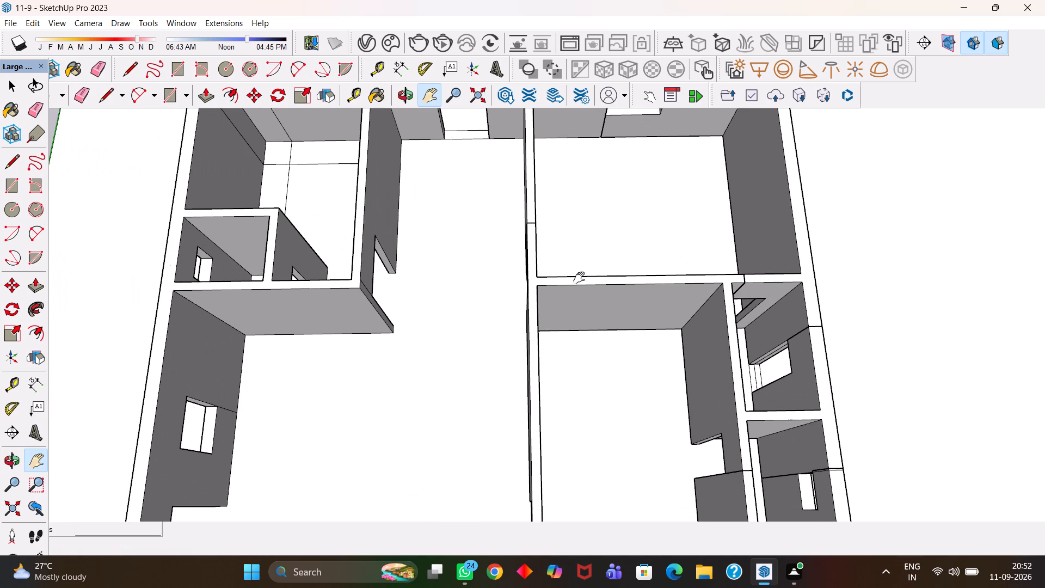
scroll(579, 278, "up", 1)
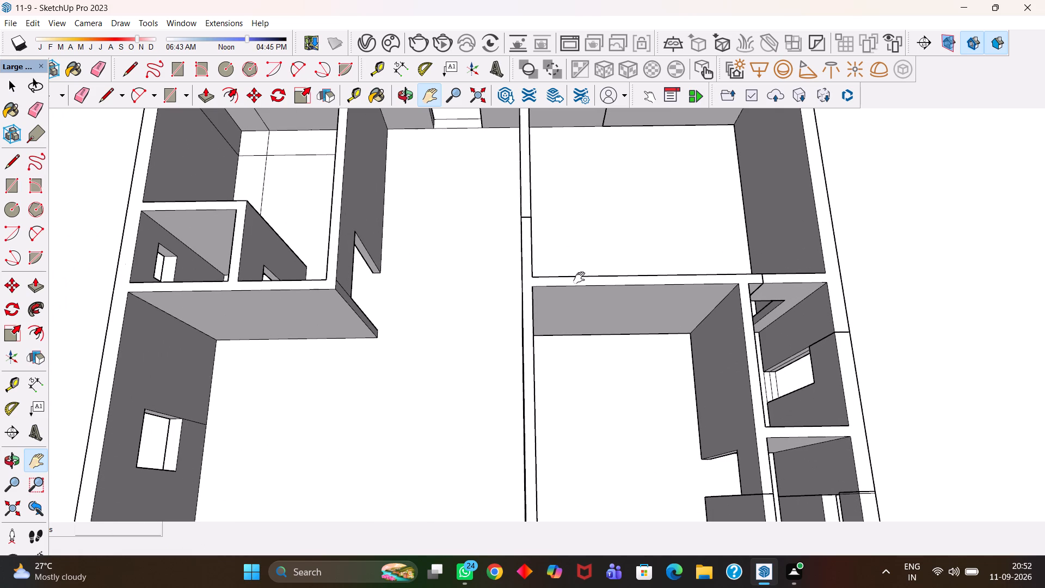
scroll(579, 278, "up", 1)
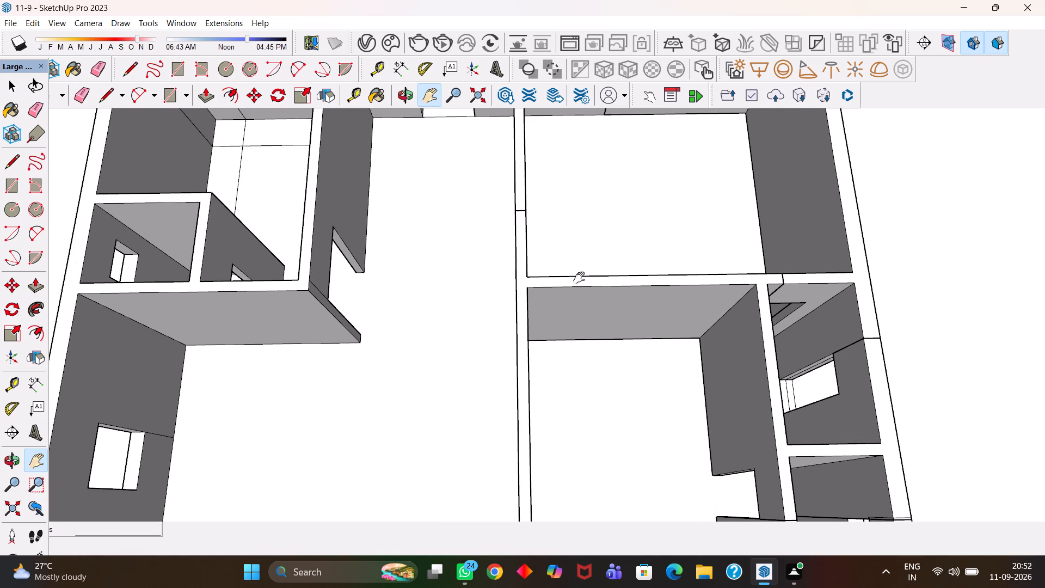
scroll(579, 278, "down", 2)
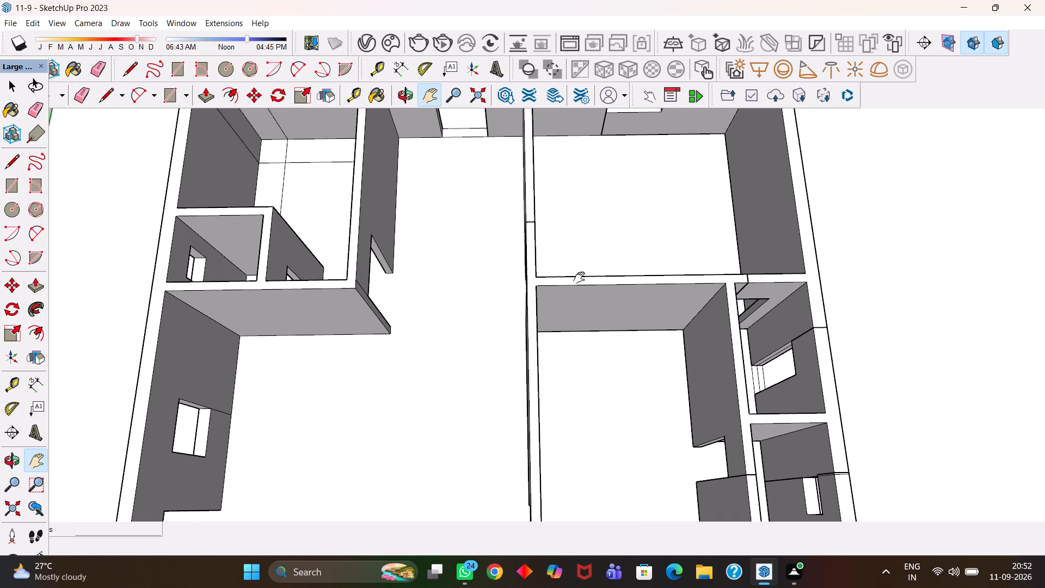
scroll(579, 278, "up", 1)
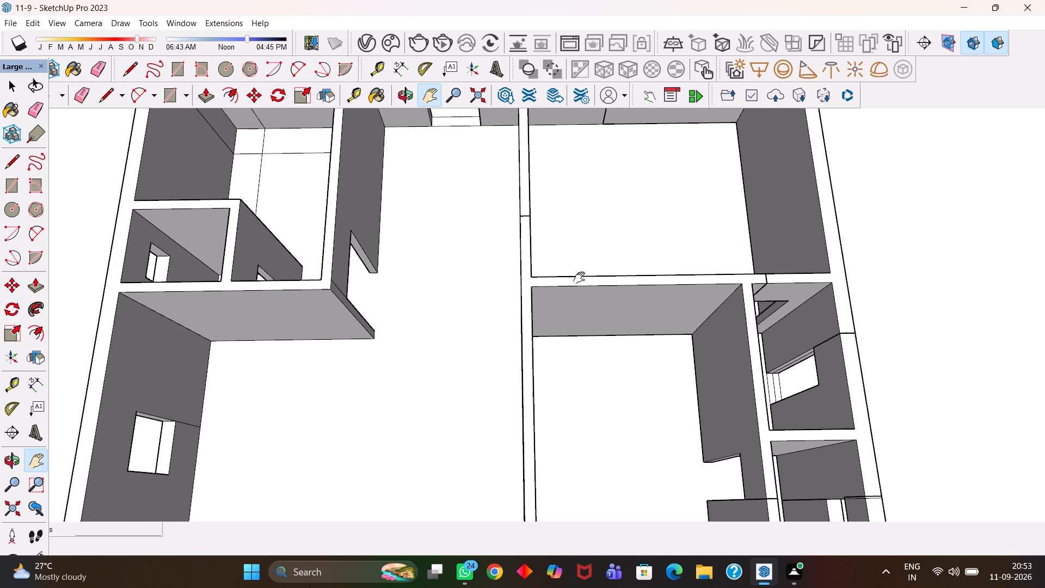
scroll(579, 278, "down", 6)
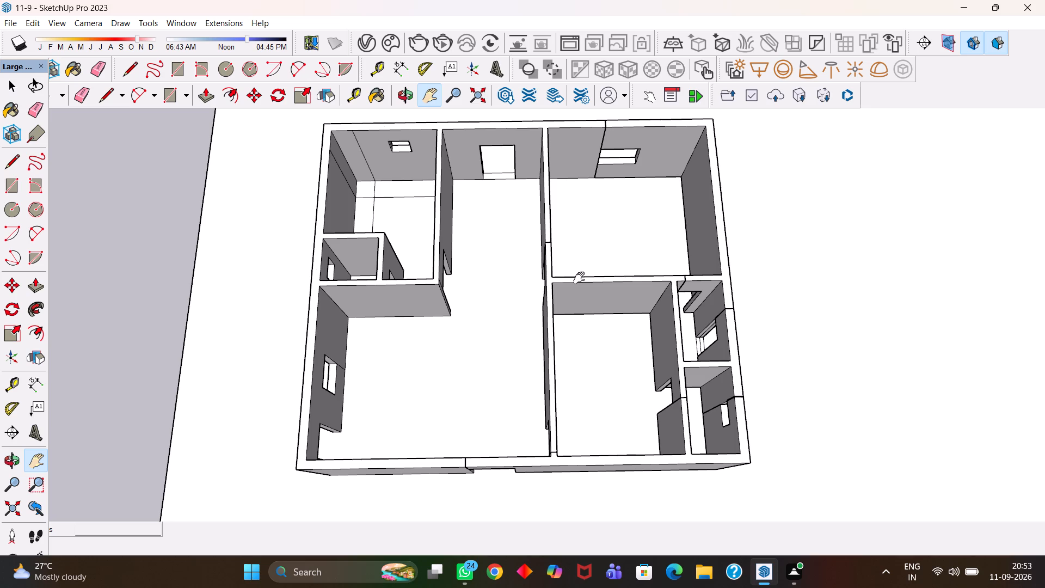
scroll(579, 278, "up", 2)
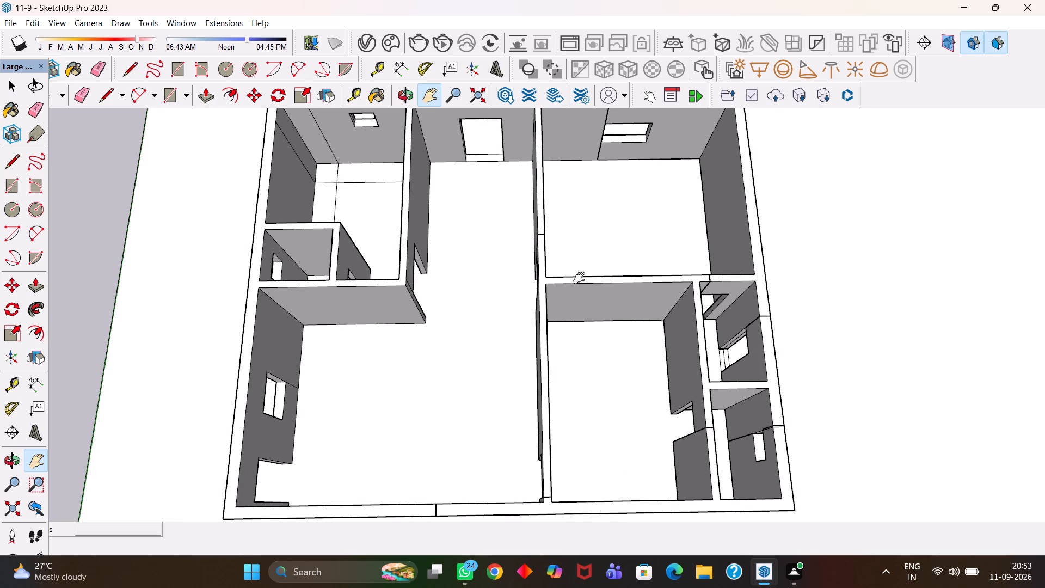
scroll(579, 278, "up", 1)
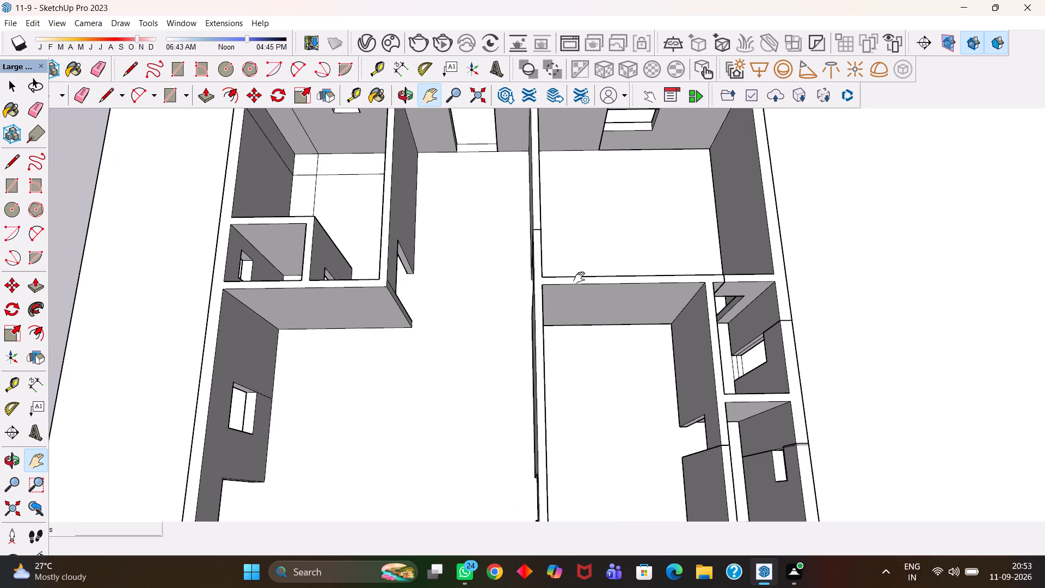
scroll(579, 278, "up", 1)
scroll(579, 278, "down", 1)
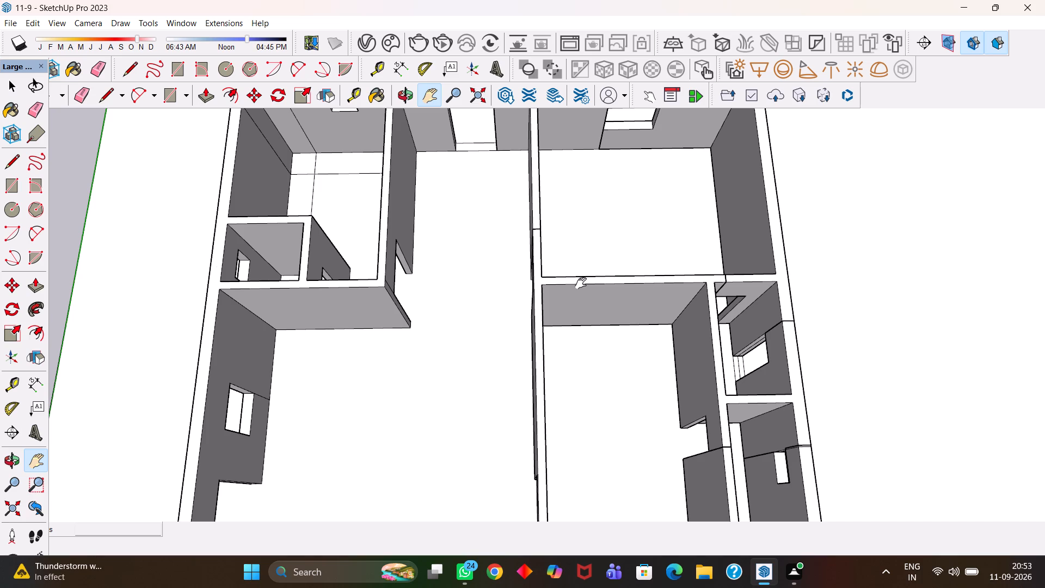
Examine the central wall junction and the room beside the two small bathrooms up close, checking seams and door openings.
scroll(581, 283, "down", 6)
scroll(586, 295, "up", 1)
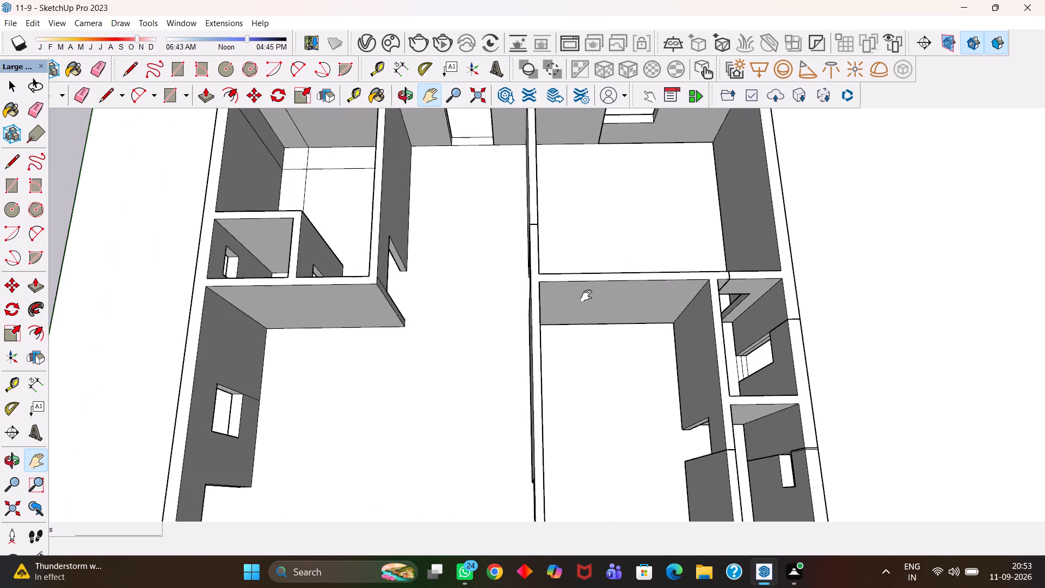
scroll(586, 296, "up", 2)
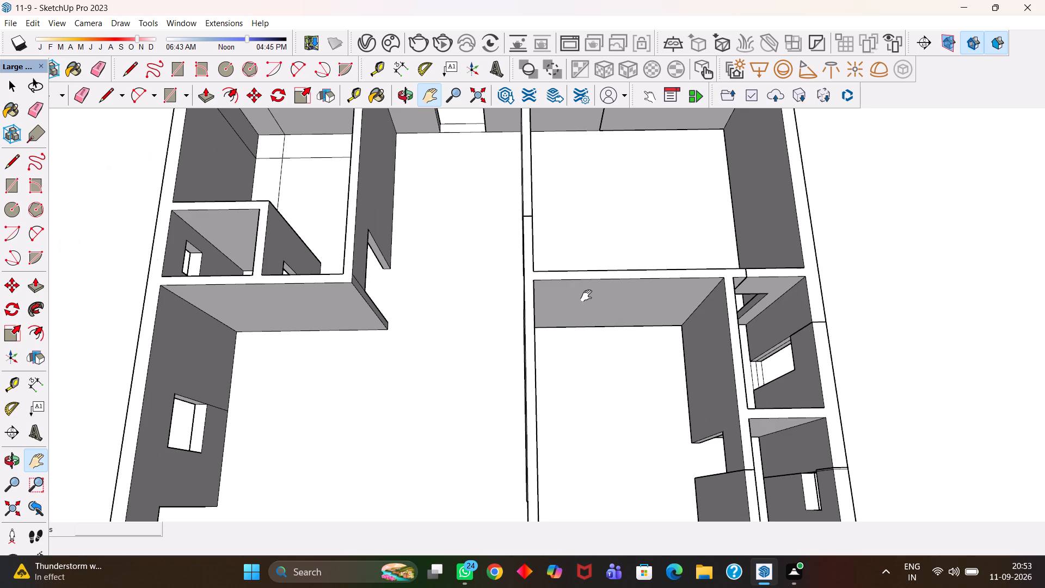
scroll(586, 296, "up", 1)
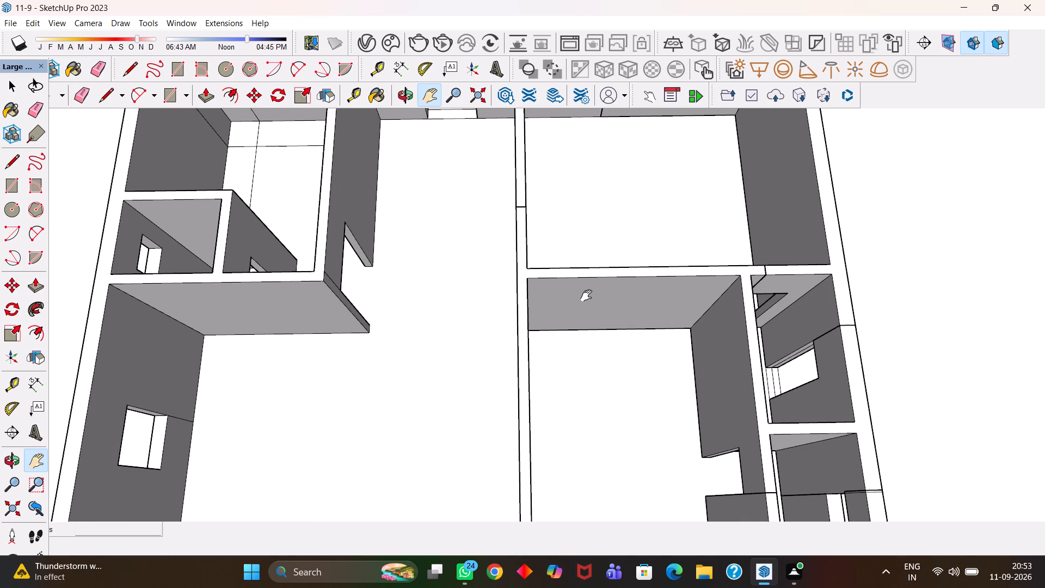
scroll(586, 296, "up", 1)
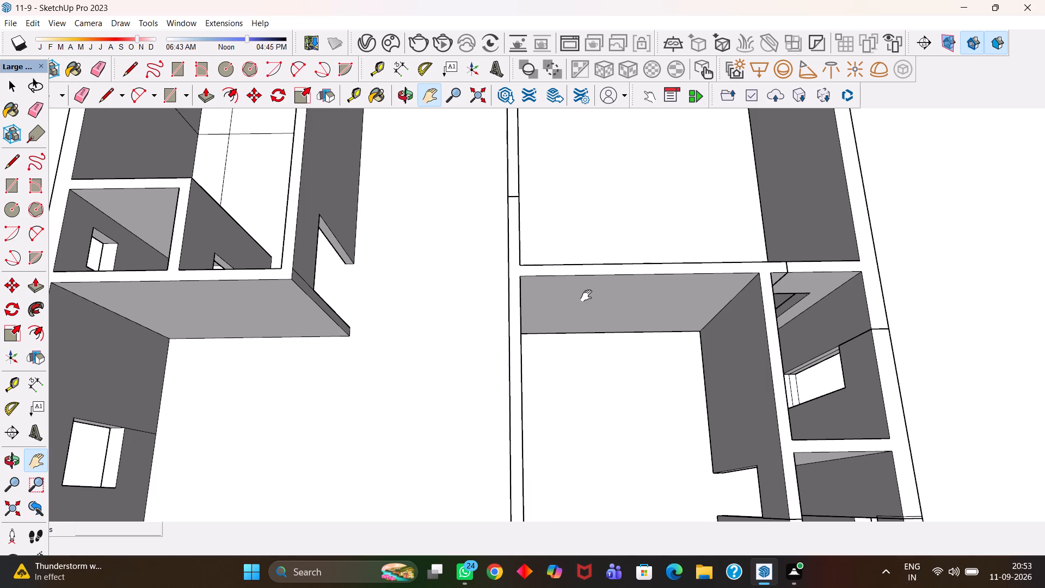
scroll(586, 296, "up", 2)
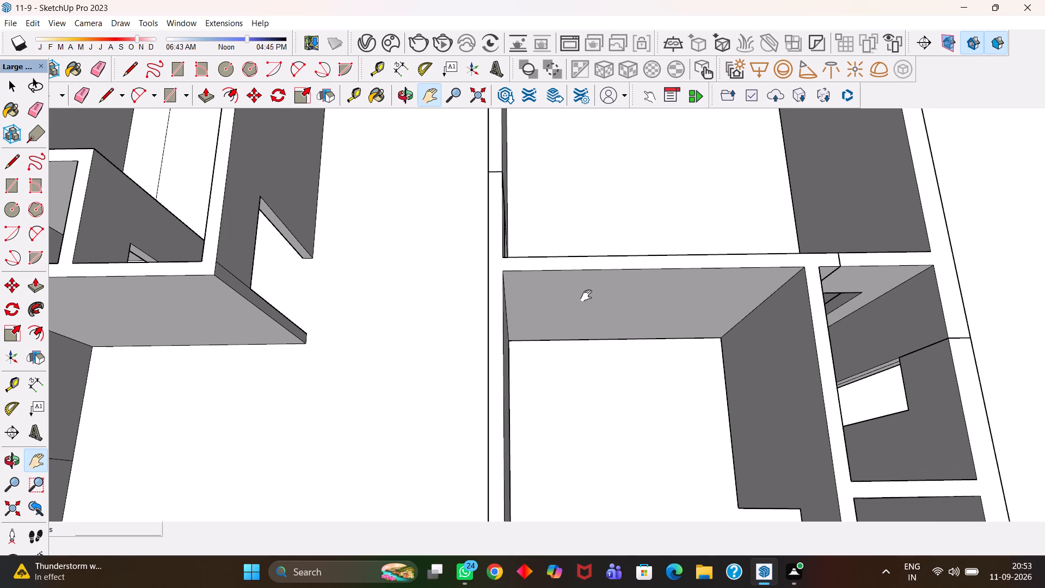
scroll(586, 296, "up", 1)
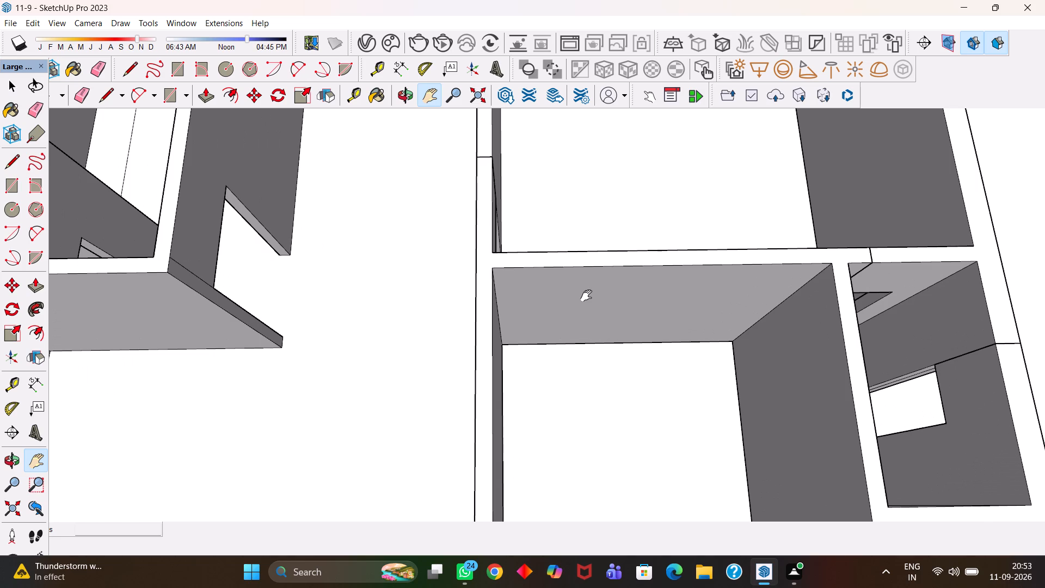
scroll(586, 296, "up", 2)
scroll(586, 296, "down", 2)
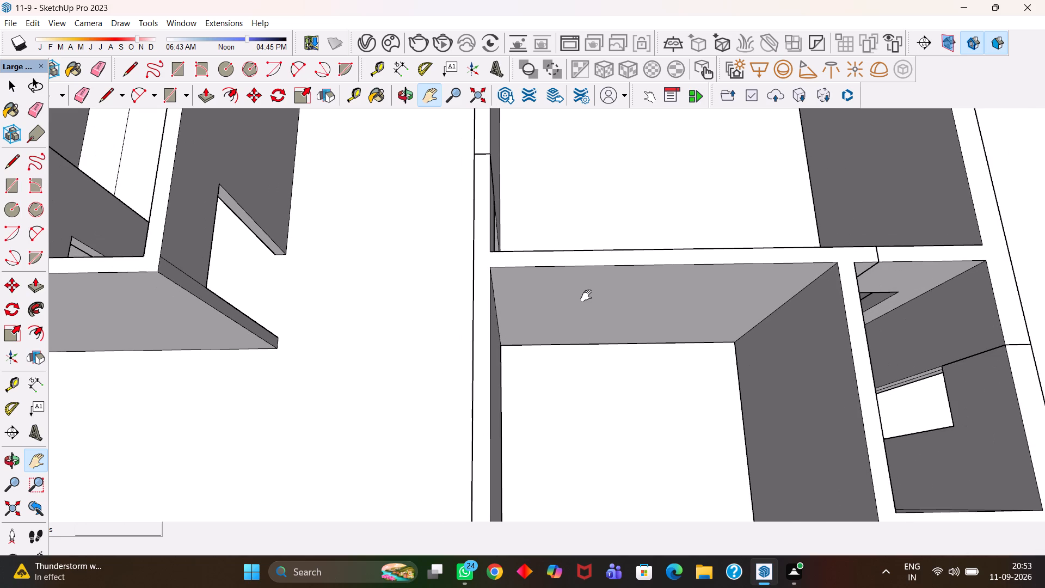
scroll(586, 296, "up", 2)
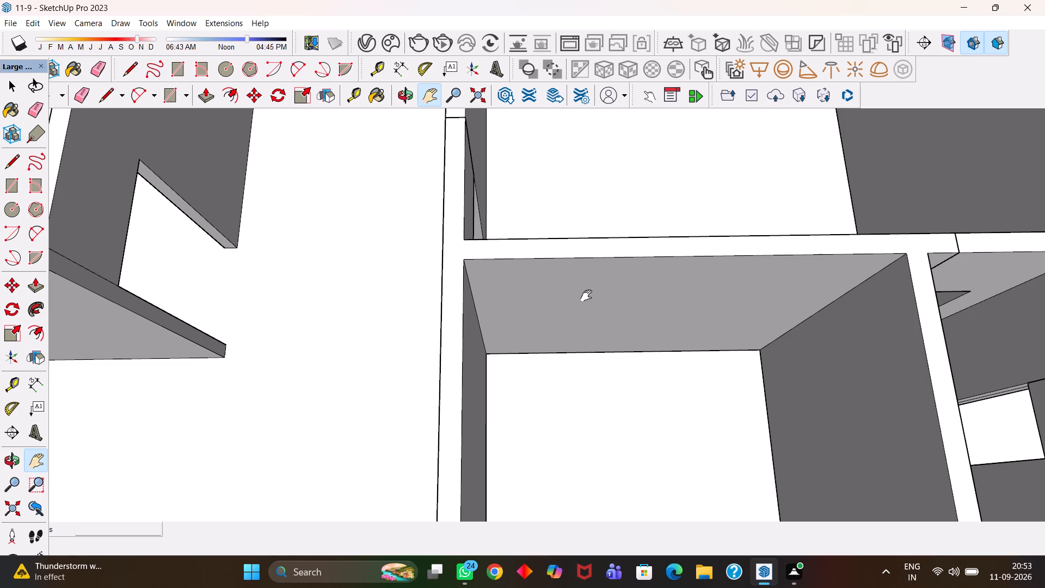
scroll(586, 296, "down", 2)
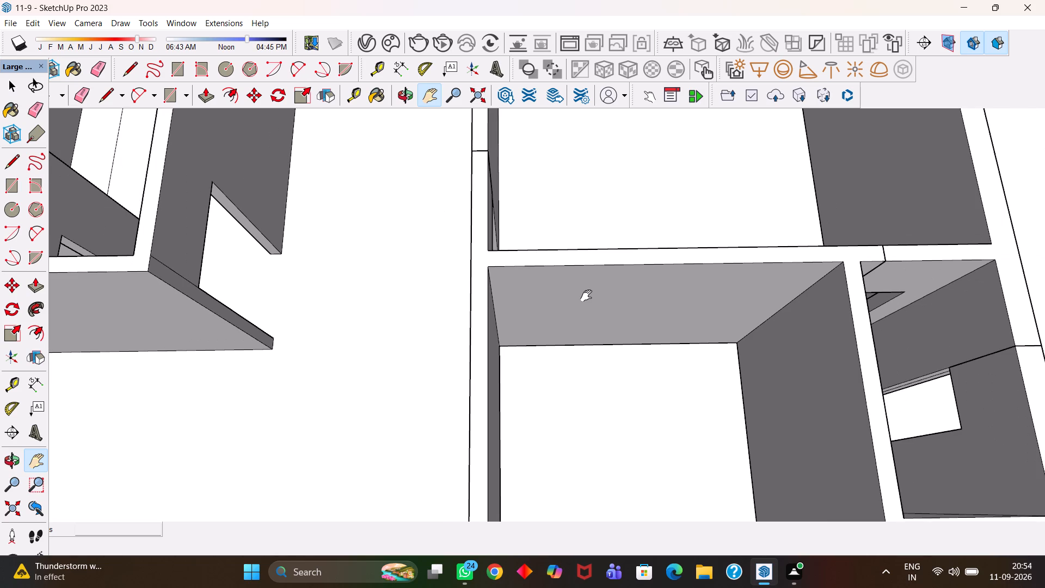
scroll(586, 296, "up", 1)
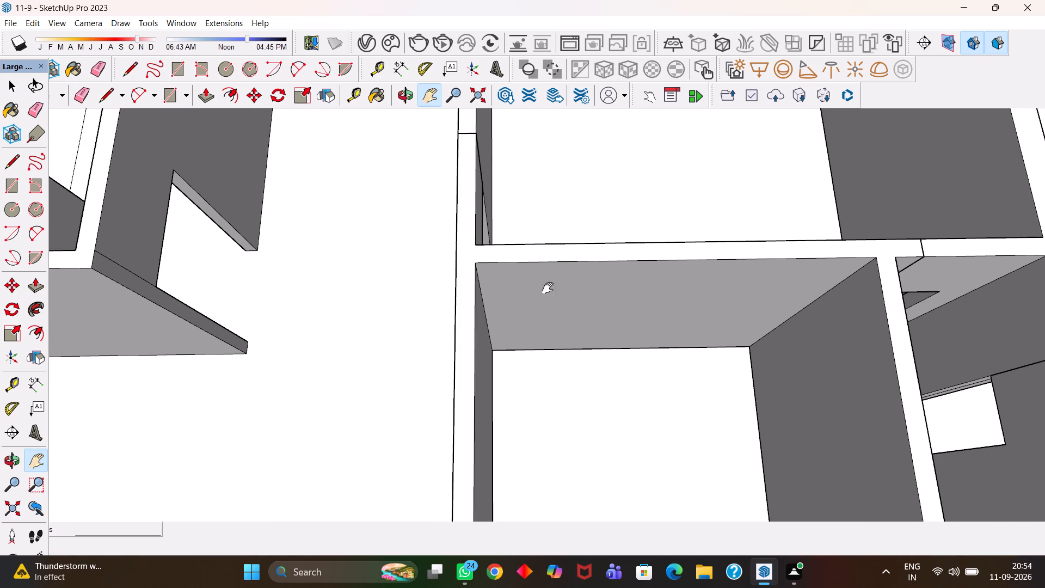
Examine the central rooms from a slightly rotated angle and the whole floor layout from farther out.
left_click_drag(548, 288, 565, 287)
scroll(565, 287, "down", 4)
middle_click_drag(544, 311, 560, 322)
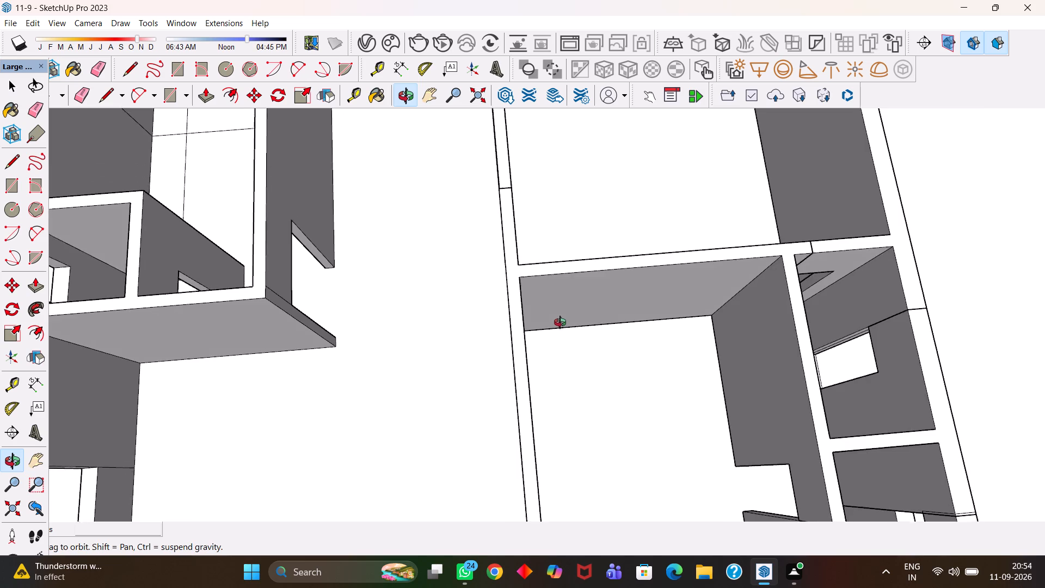
middle_click_drag(560, 322, 552, 324)
scroll(553, 323, "up", 3)
scroll(552, 324, "down", 5)
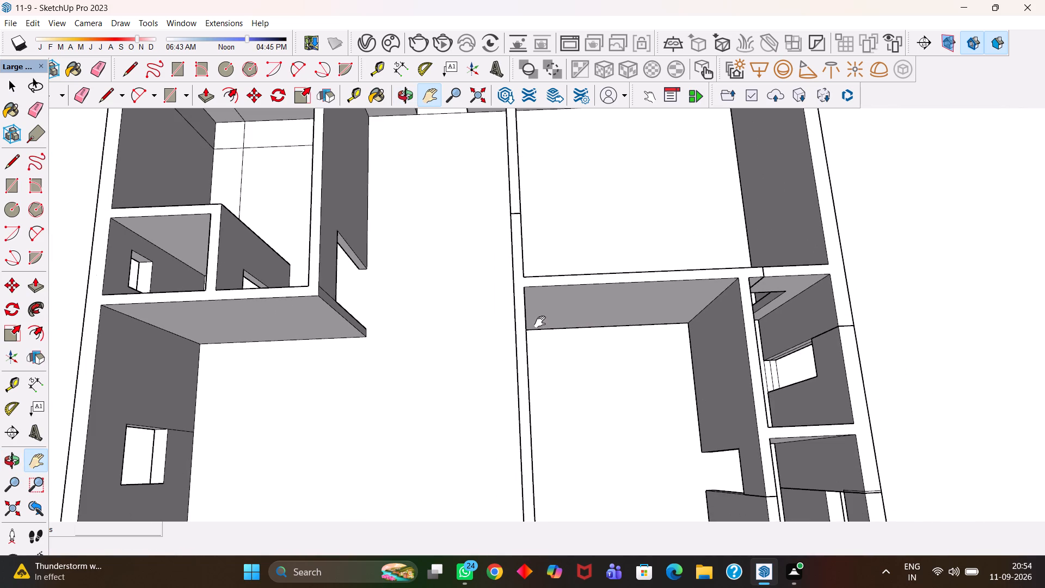
scroll(540, 322, "down", 4)
key("h")
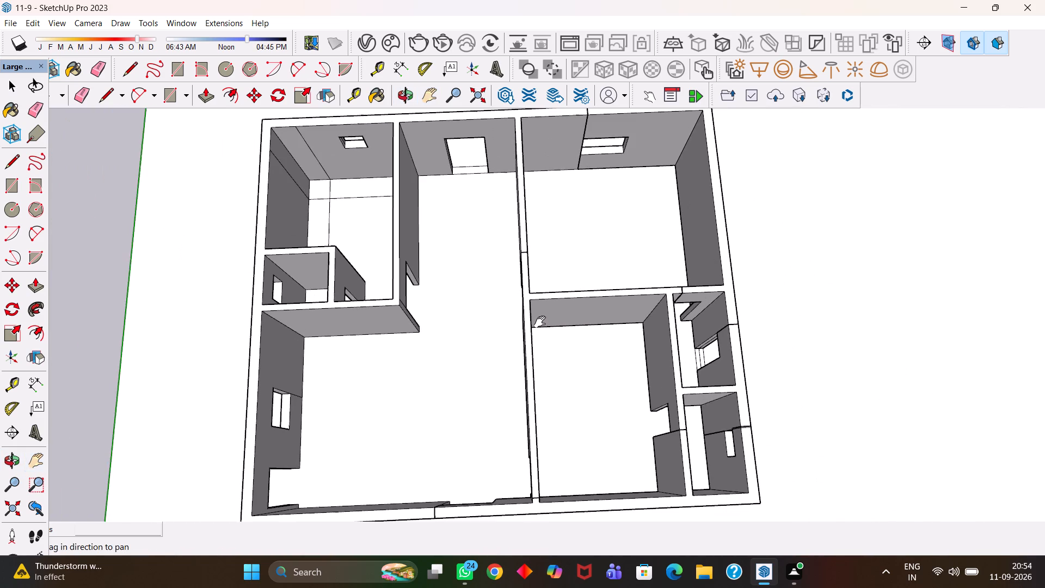
Erase the crossing floor line segments in the corner room beside the small bathroom, leaving one L-shaped strip along the walls.
left_click_drag(517, 304, 524, 360)
left_click_drag(506, 316, 512, 381)
scroll(570, 369, "up", 3)
left_click_drag(371, 327, 521, 342)
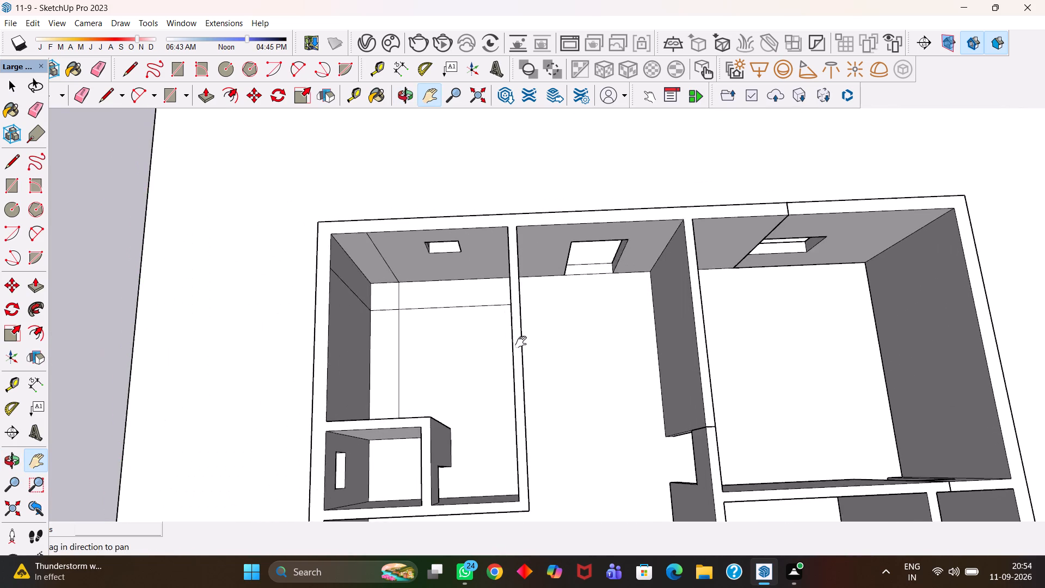
left_click_drag(521, 342, 525, 342)
middle_click_drag(517, 366, 433, 365)
scroll(433, 365, "up", 5)
left_click_drag(389, 273, 460, 350)
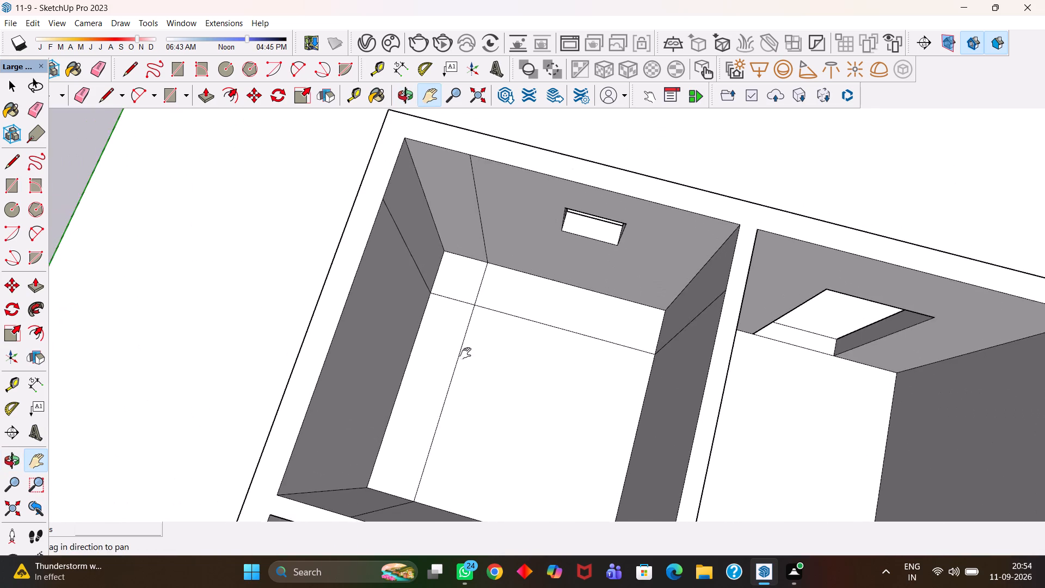
middle_click_drag(491, 357, 401, 371)
scroll(407, 375, "up", 2)
middle_click_drag(483, 386, 464, 340)
left_click_drag(472, 317, 487, 378)
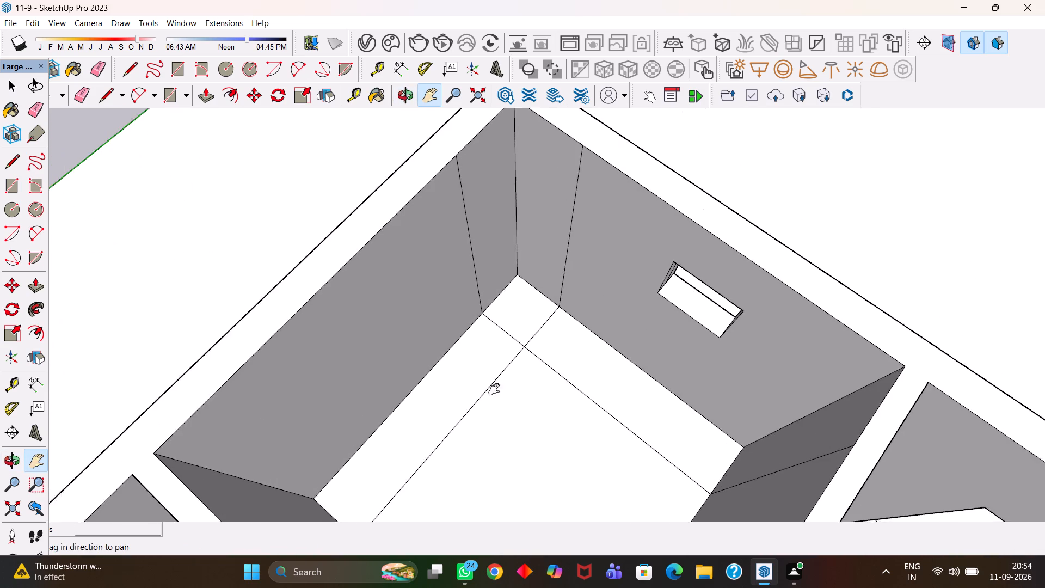
middle_click_drag(527, 411, 508, 383)
scroll(508, 382, "down", 1)
key("e")
left_click_drag(506, 356, 519, 353)
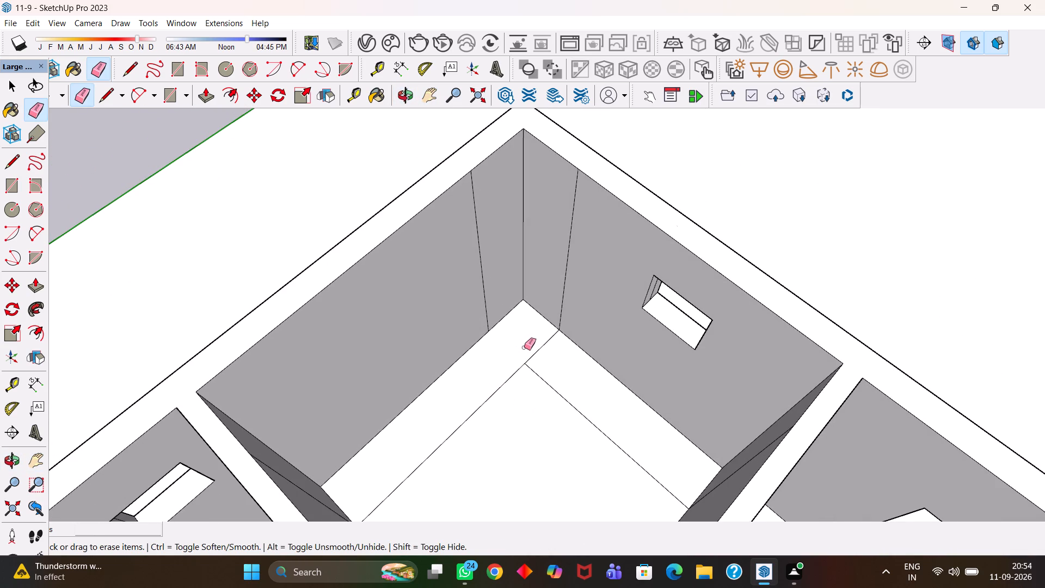
left_click_drag(524, 347, 545, 358)
scroll(545, 358, "down", 4)
Copy the L-shaped floor strip from the corner room onto the open ground outside the house.
key("h")
key("space")
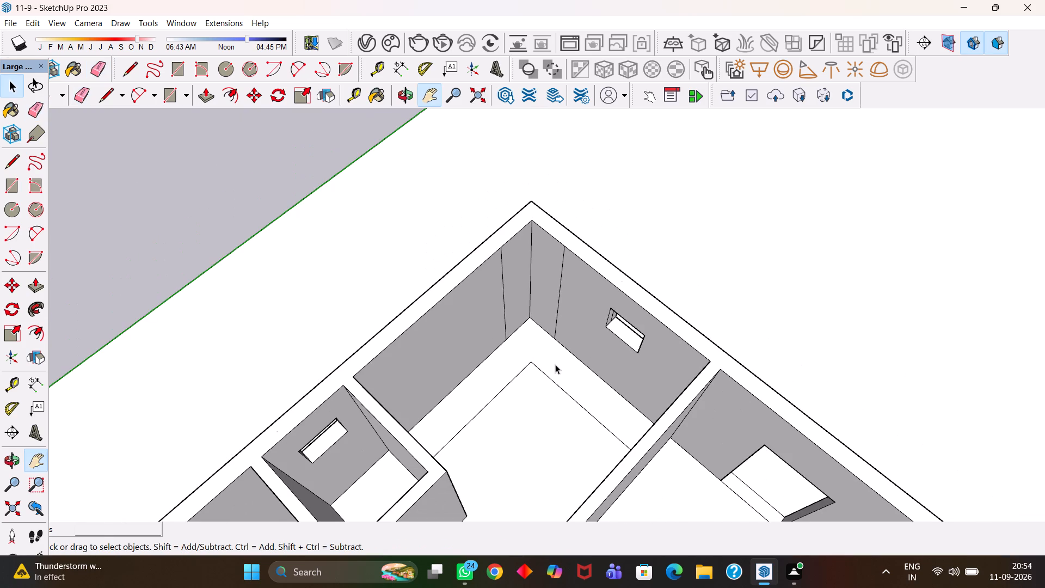
left_click(555, 364)
scroll(555, 364, "down", 4)
key("m")
left_click(555, 364)
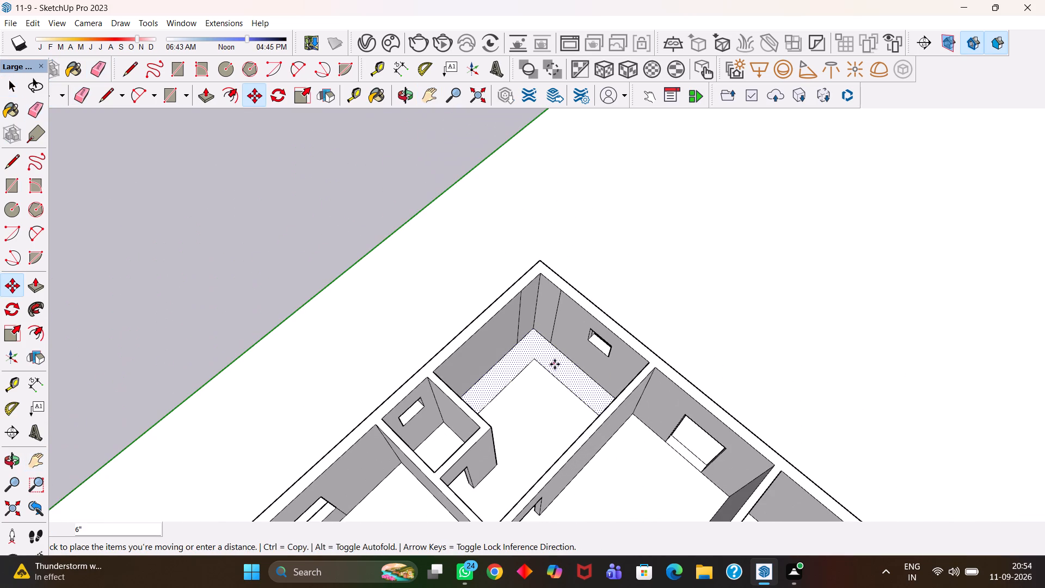
key("h")
scroll(506, 345, "down", 5)
left_click_drag(397, 307, 472, 404)
key("Escape")
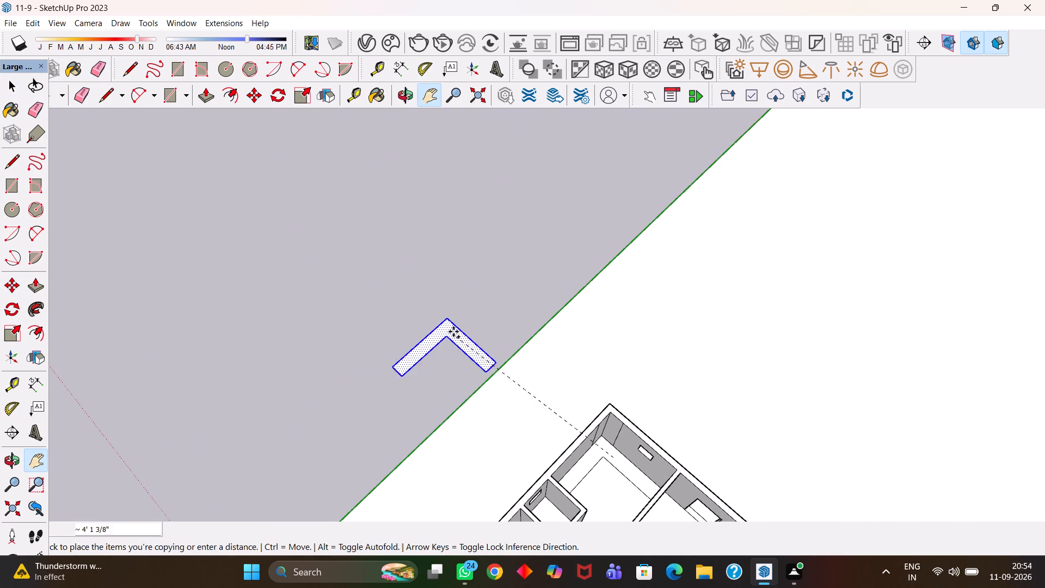
left_click(454, 317)
Extrude the copied L-shaped face up by 2'9" to form the counter block.
scroll(463, 328, "up", 5)
key("p")
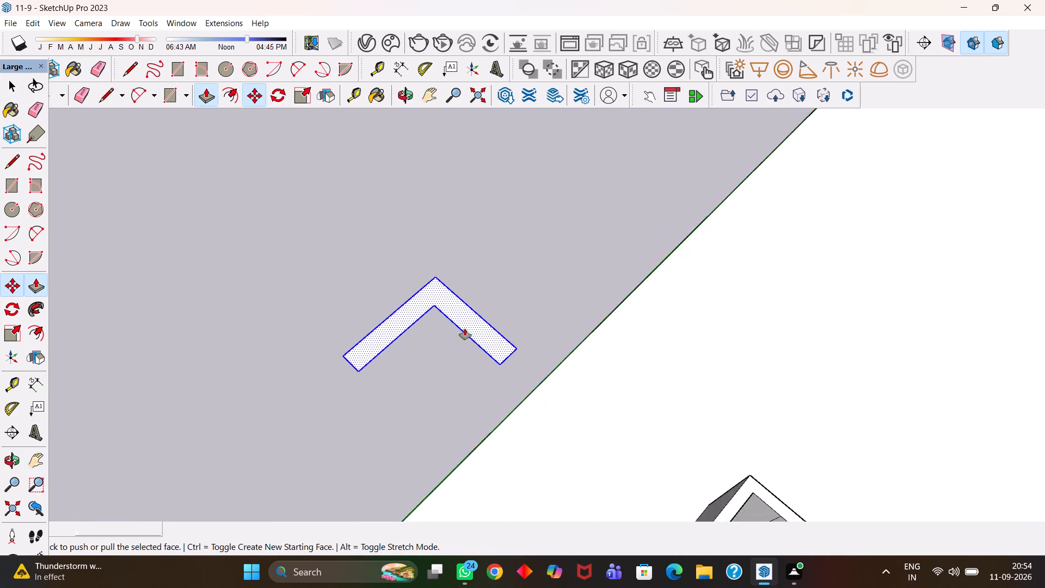
scroll(465, 328, "up", 1)
left_click(491, 333)
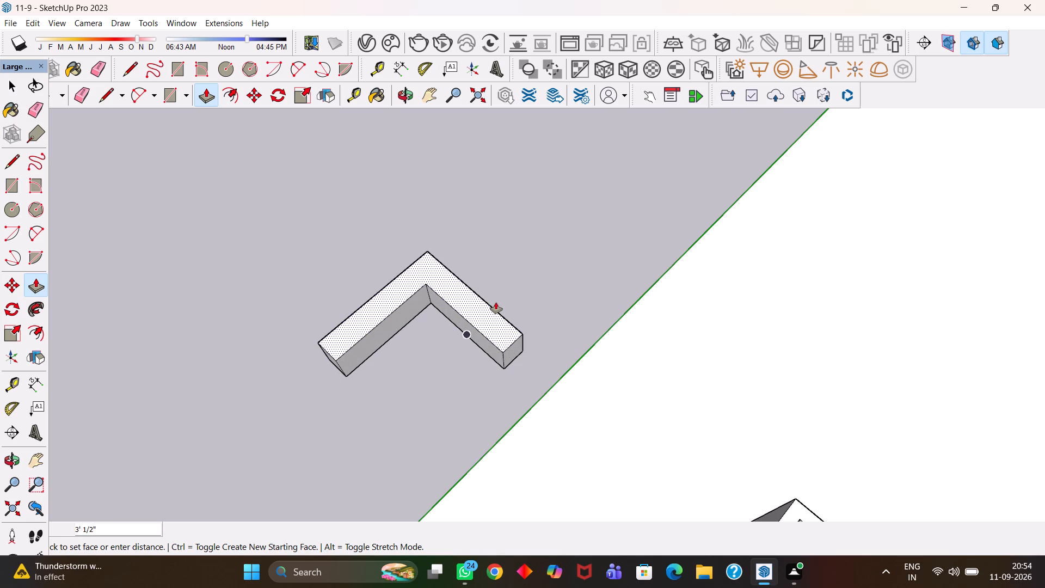
type("2'9\"")
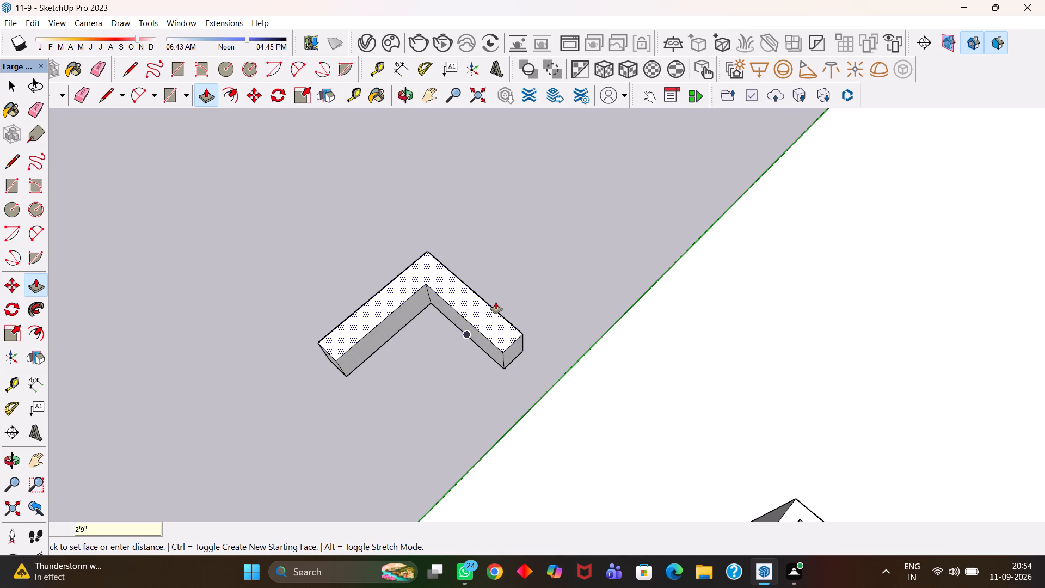
key("Return")
scroll(496, 302, "up", 5)
key("h")
scroll(493, 308, "down", 4)
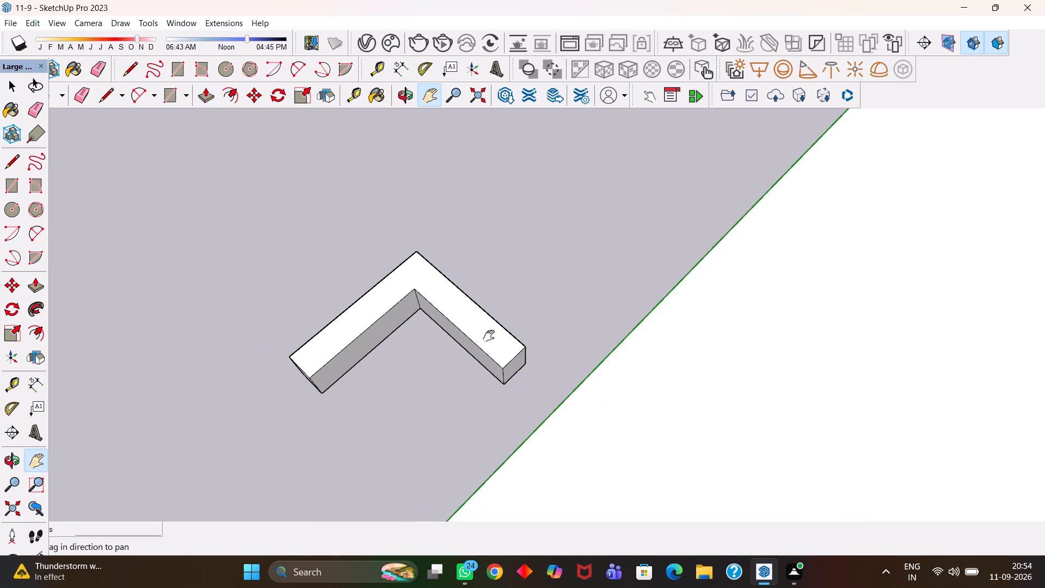
Copy the block's L-shaped top face about 10' 10" away, beyond its outer corner.
key("space")
left_click(487, 336)
scroll(487, 336, "down", 2)
key("m")
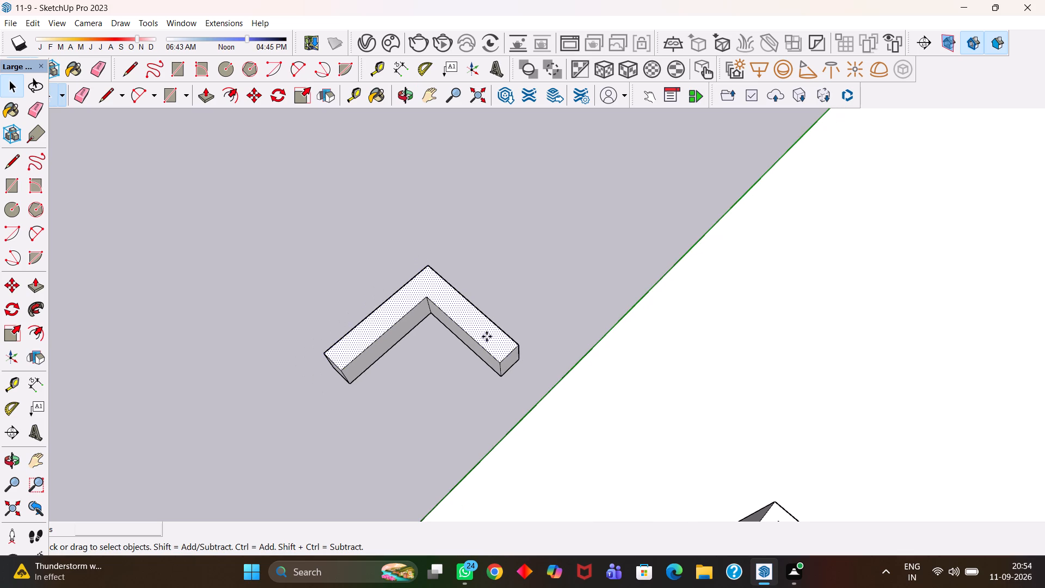
left_click(487, 336)
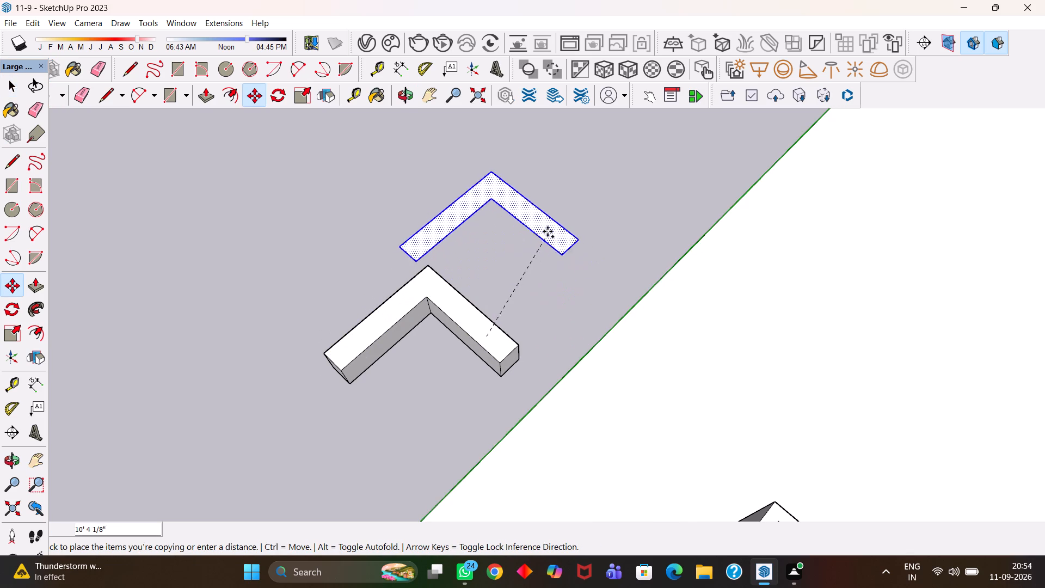
left_click(539, 225)
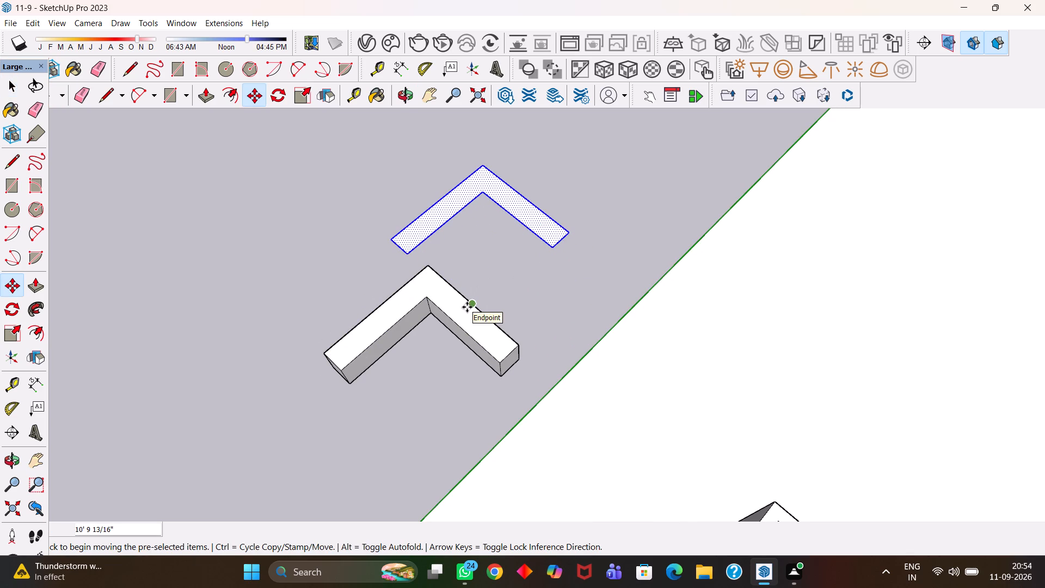
Extrude the copied top face by 1" to form a thin L-shaped slab.
scroll(470, 328, "up", 3)
key("h")
scroll(470, 328, "up", 2)
left_click_drag(526, 287, 511, 383)
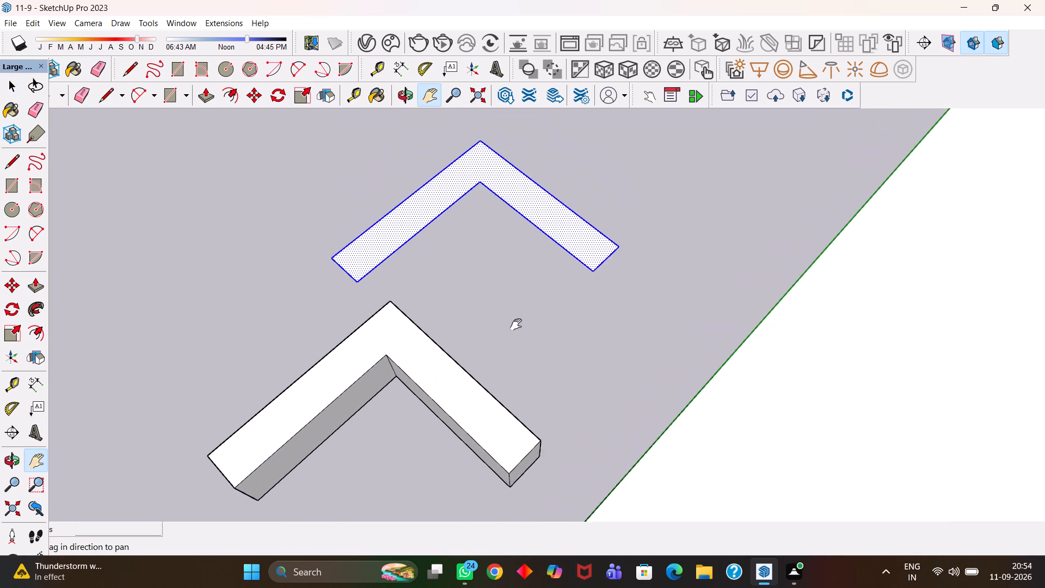
left_click_drag(516, 324, 491, 372)
key("p")
left_click(568, 282)
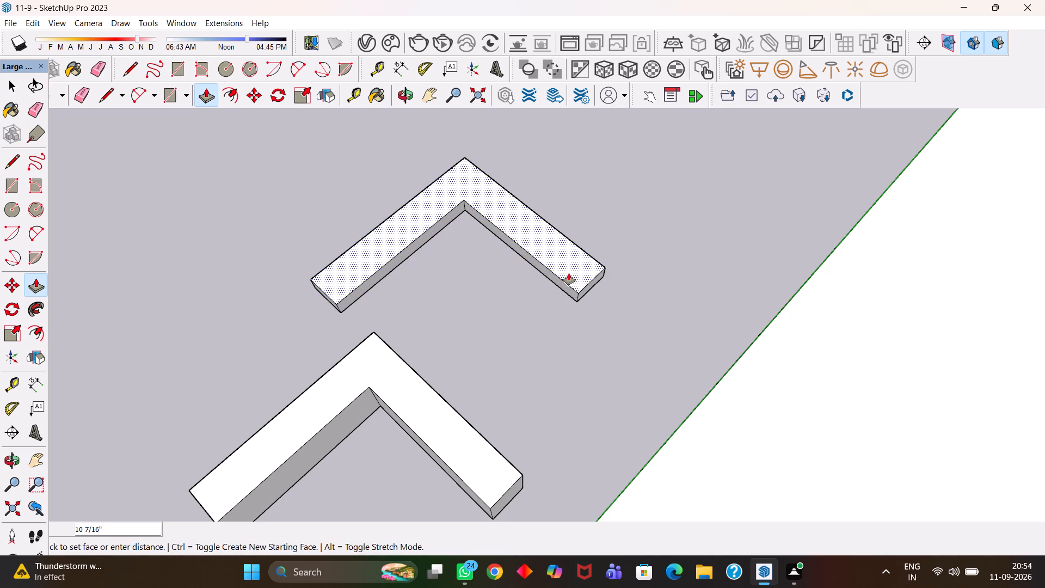
type("1\"")
key("Return")
Select the whole thin L-shaped slab and make it a group.
scroll(569, 273, "up", 9)
middle_click_drag(587, 305, 570, 303)
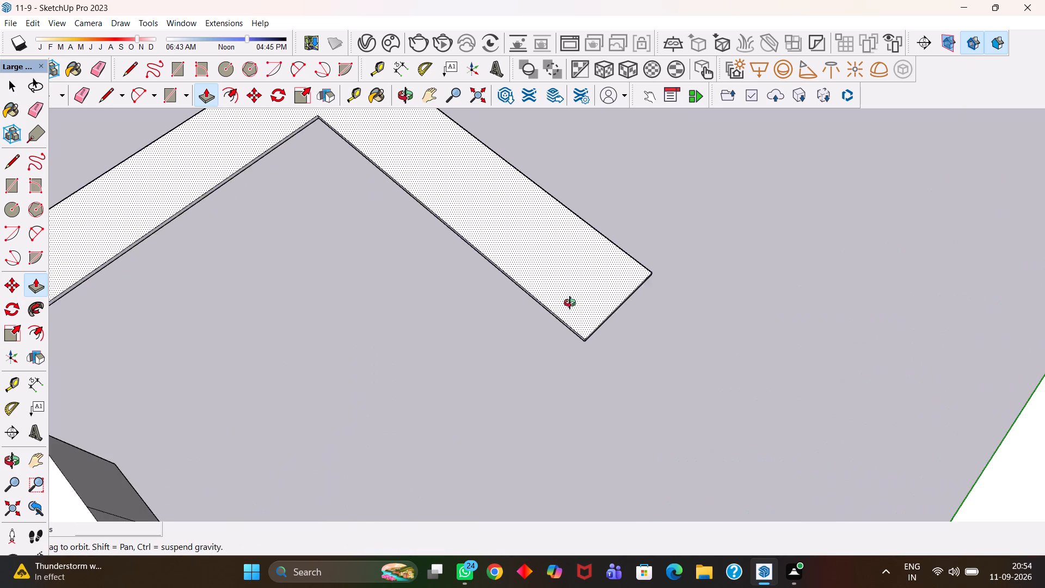
middle_click_drag(570, 303, 587, 285)
scroll(582, 278, "up", 2)
key("h")
scroll(583, 295, "down", 5)
left_click_drag(580, 286, 607, 329)
scroll(606, 326, "down", 5)
scroll(608, 327, "up", 1)
middle_click(586, 330)
scroll(585, 330, "down", 1)
key("space")
triple_click(579, 318)
left_click(579, 318)
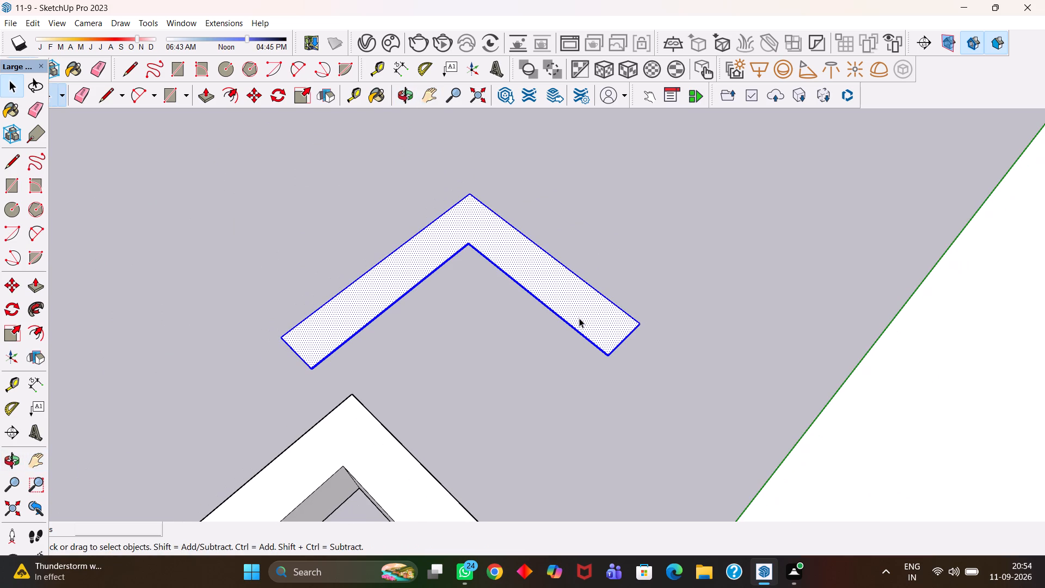
right_click(579, 318)
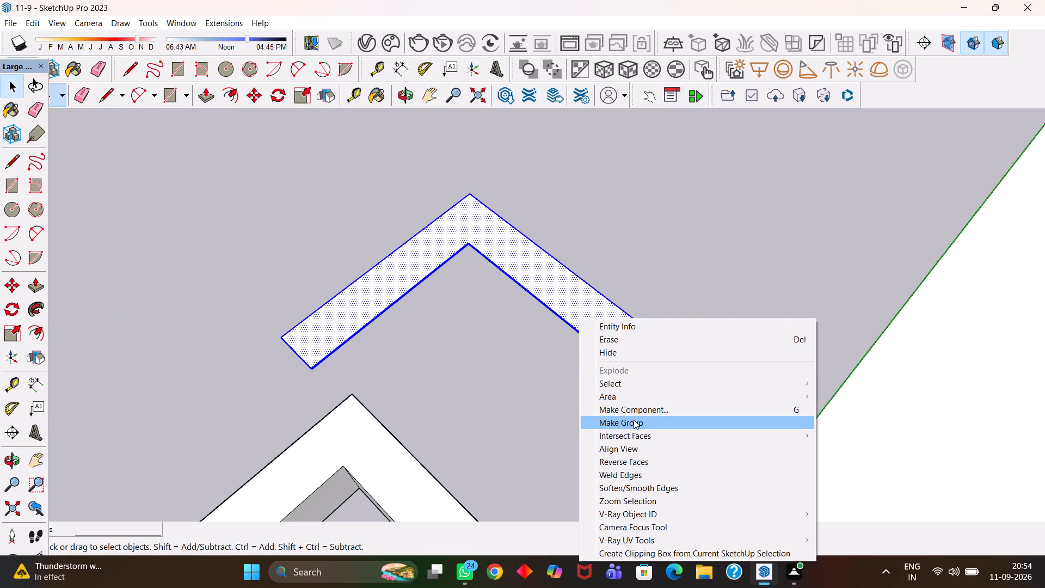
left_click(634, 422)
Place a guide 4" from the bottom edge of the counter block's inner face on the arm nearer the house.
scroll(555, 350, "down", 5)
key("h")
left_click_drag(532, 370, 573, 330)
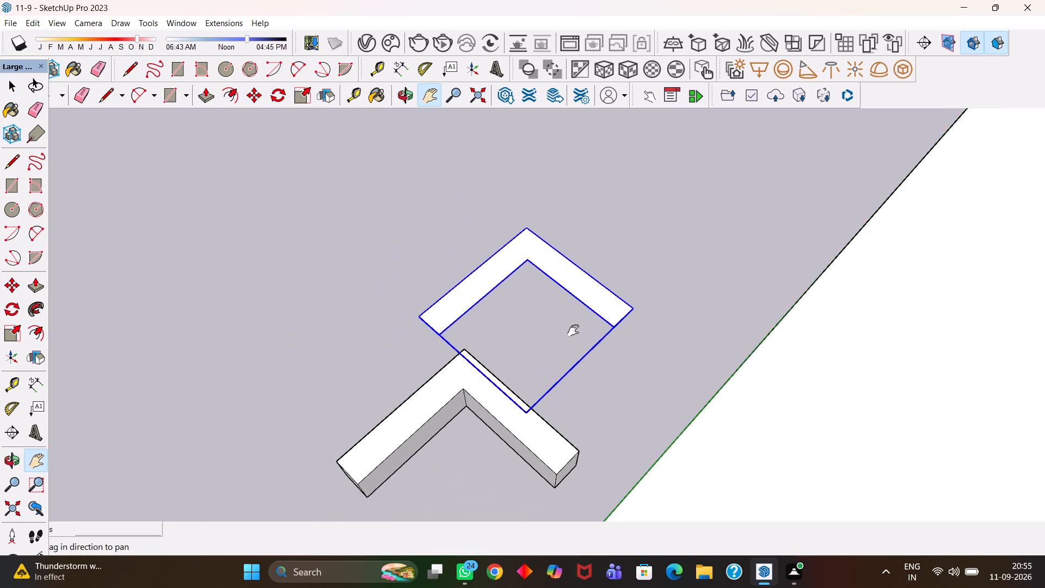
left_click_drag(573, 330, 579, 324)
scroll(520, 398, "up", 3)
left_click_drag(509, 404, 561, 357)
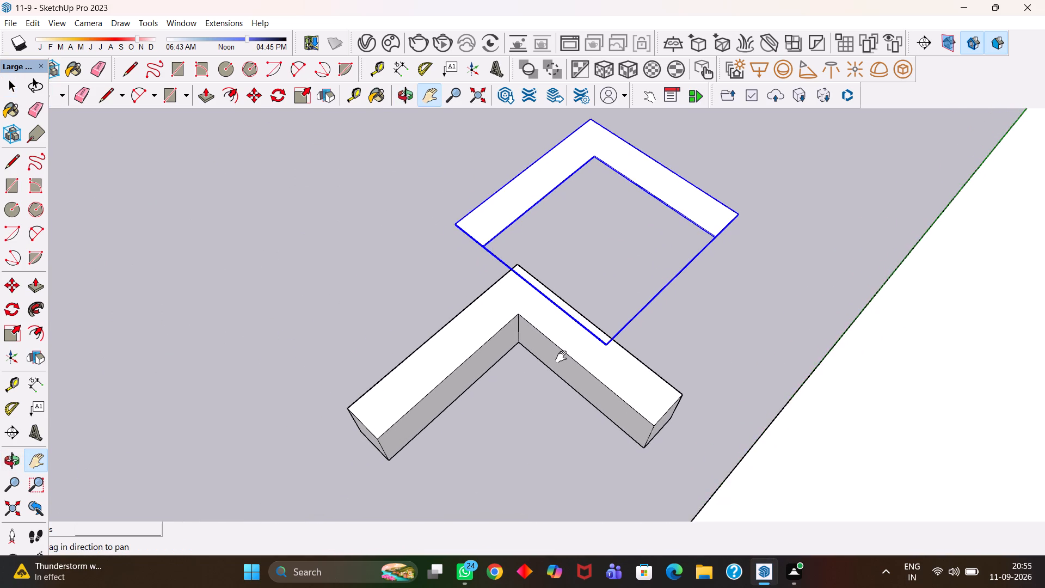
left_click_drag(561, 357, 562, 345)
scroll(577, 375, "up", 5)
middle_click_drag(568, 382, 582, 379)
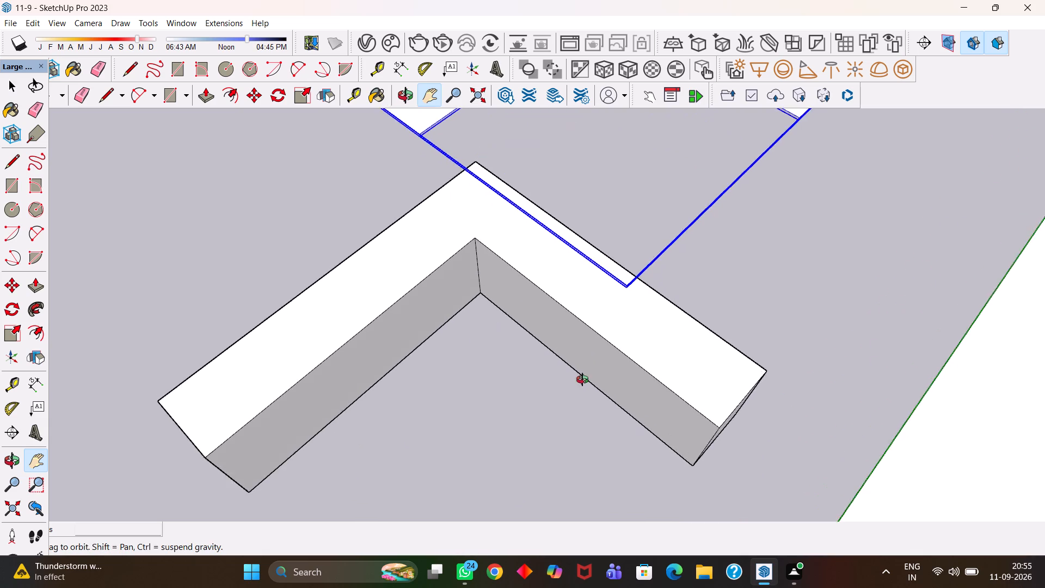
middle_click_drag(582, 379, 622, 357)
scroll(612, 376, "up", 3)
key("h")
left_click_drag(610, 314, 514, 353)
scroll(484, 364, "down", 5)
middle_click_drag(484, 384, 564, 328)
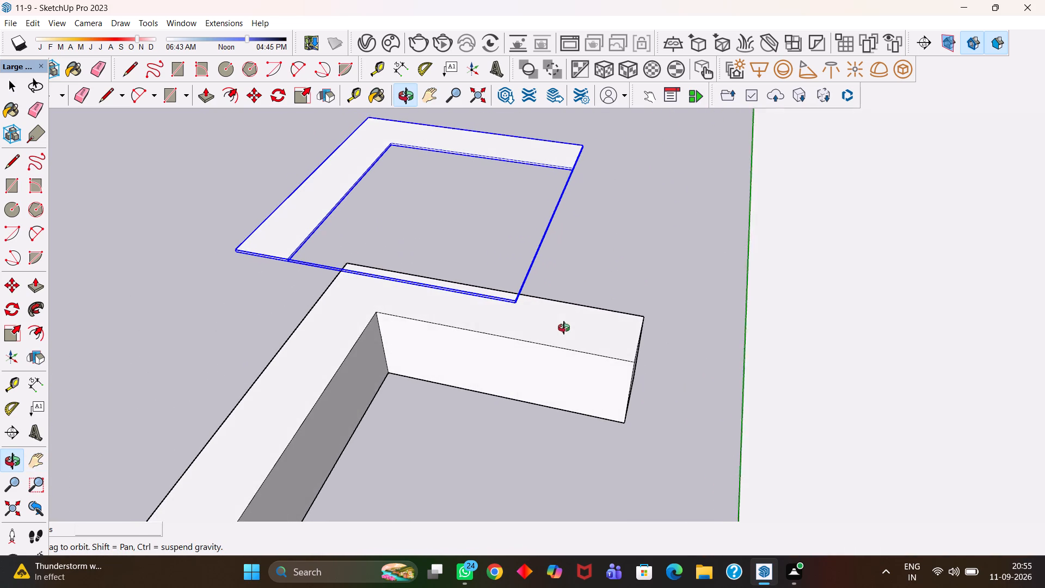
middle_click_drag(564, 328, 565, 327)
scroll(518, 379, "up", 4)
left_click_drag(469, 367, 531, 341)
middle_click_drag(575, 371, 493, 381)
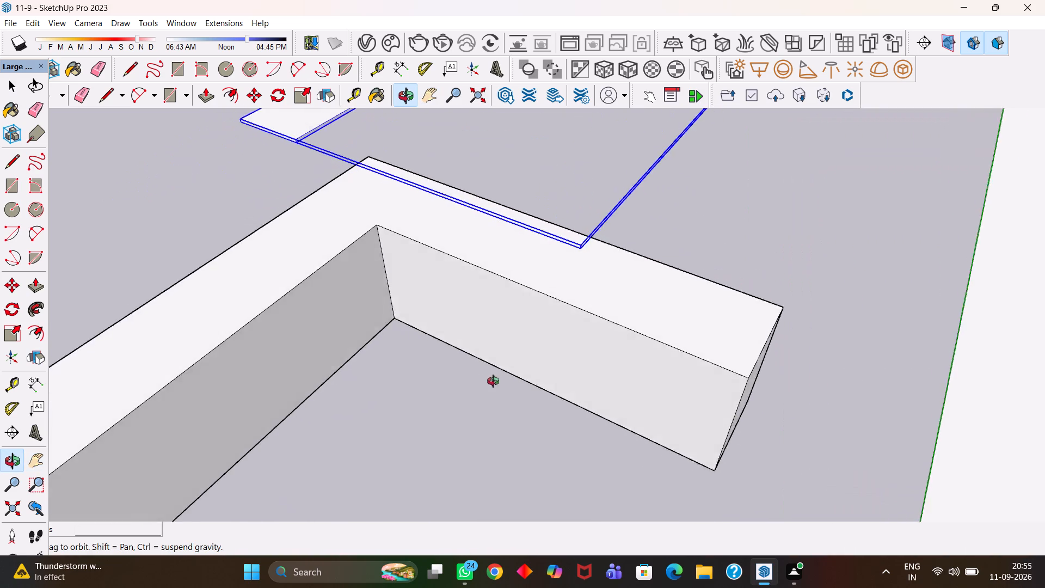
middle_click_drag(493, 381, 472, 362)
scroll(472, 362, "up", 2)
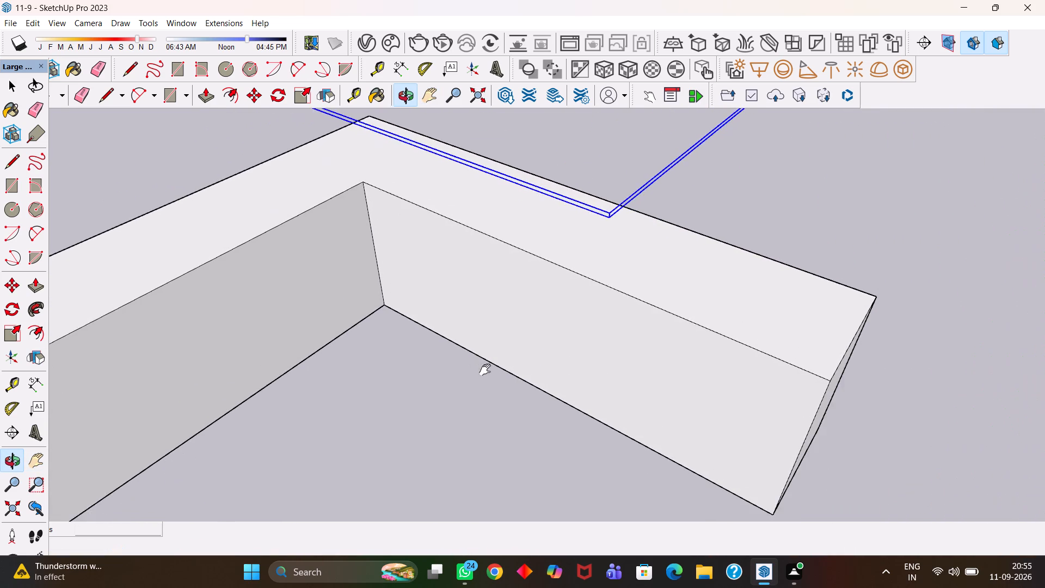
scroll(485, 370, "up", 2)
key("t")
left_click(534, 388)
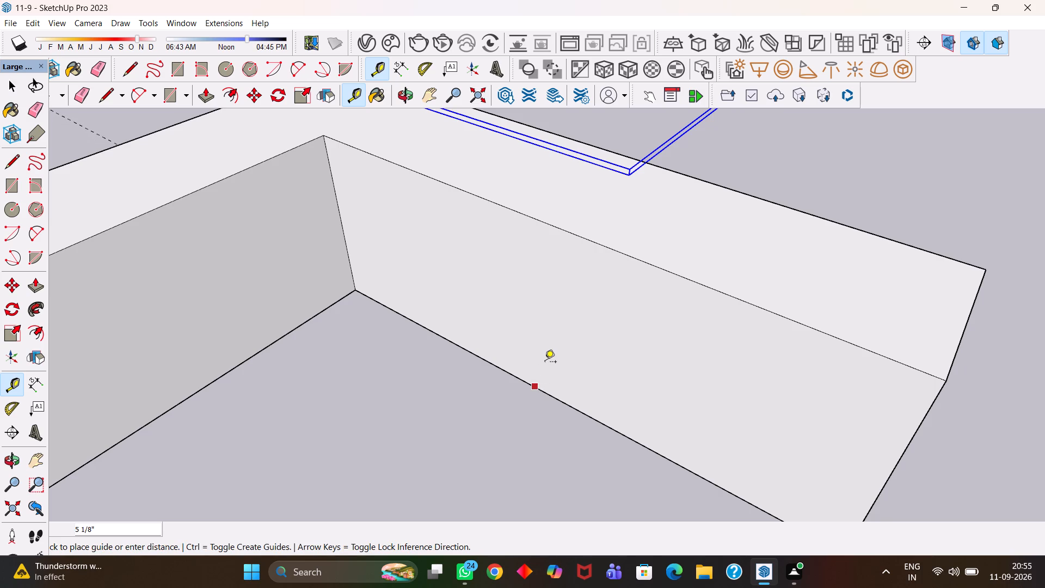
type("4\"")
key("Return")
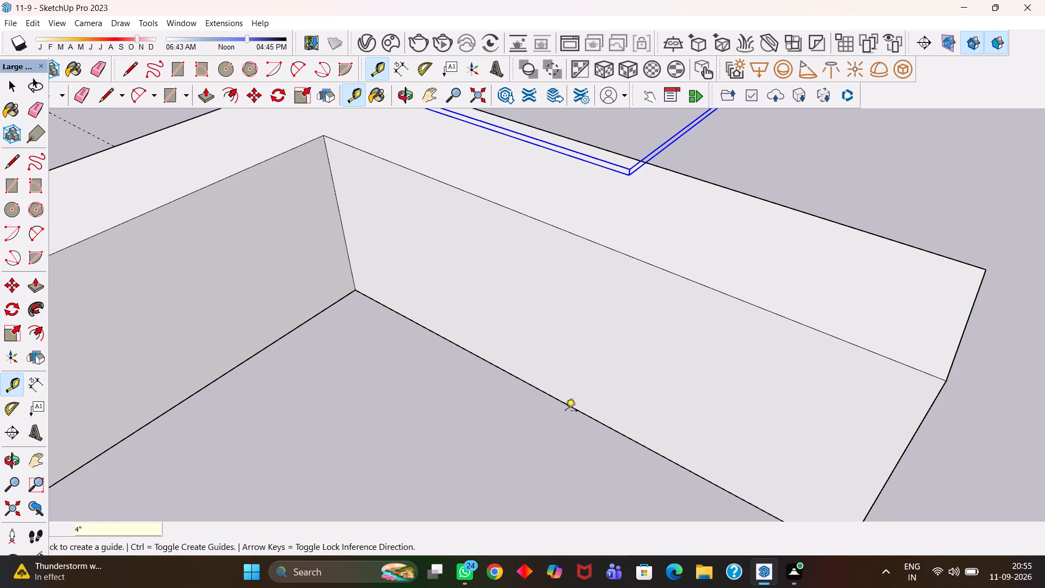
Place two more guides from the same bottom edge, one at 4' and one 4" up the inner face.
left_click(579, 414)
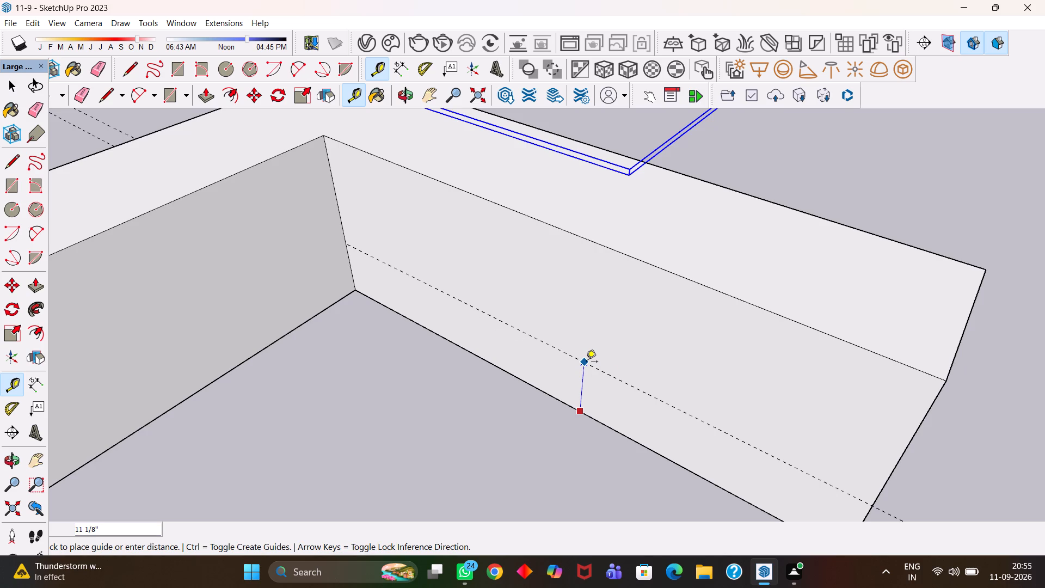
type("4'")
key("Return")
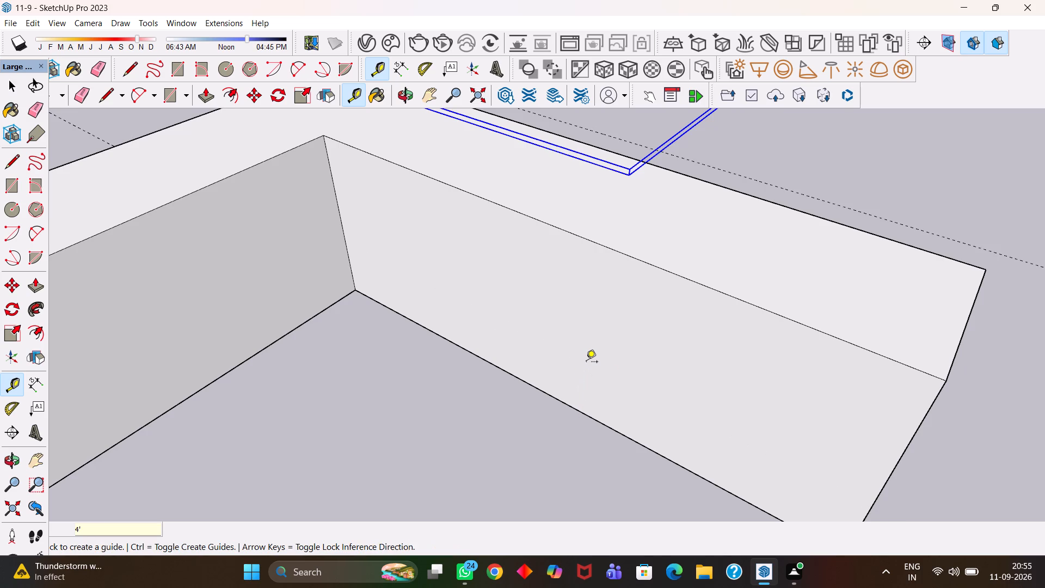
left_click(577, 413)
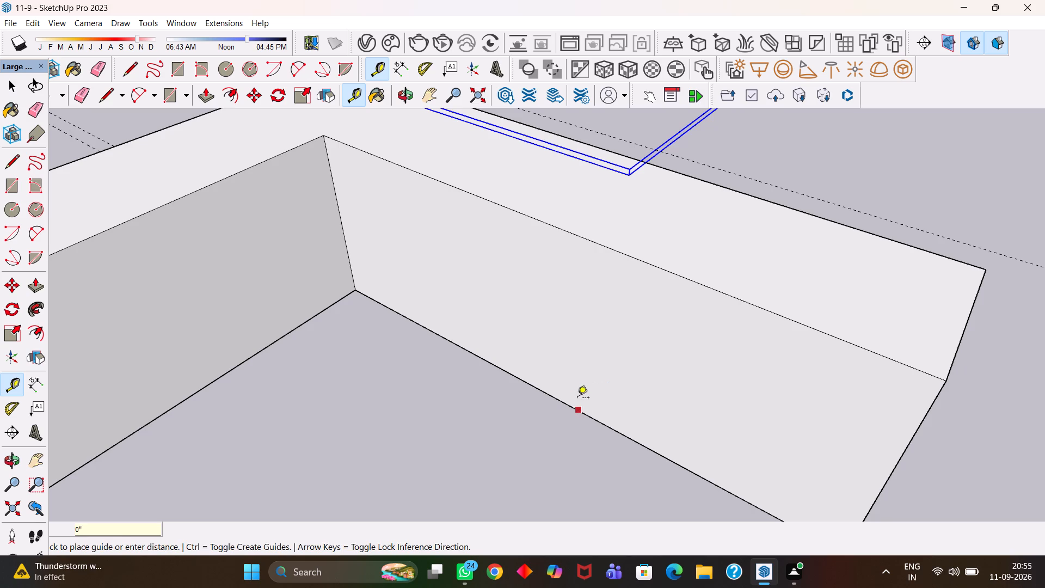
type("4\"")
key("Return")
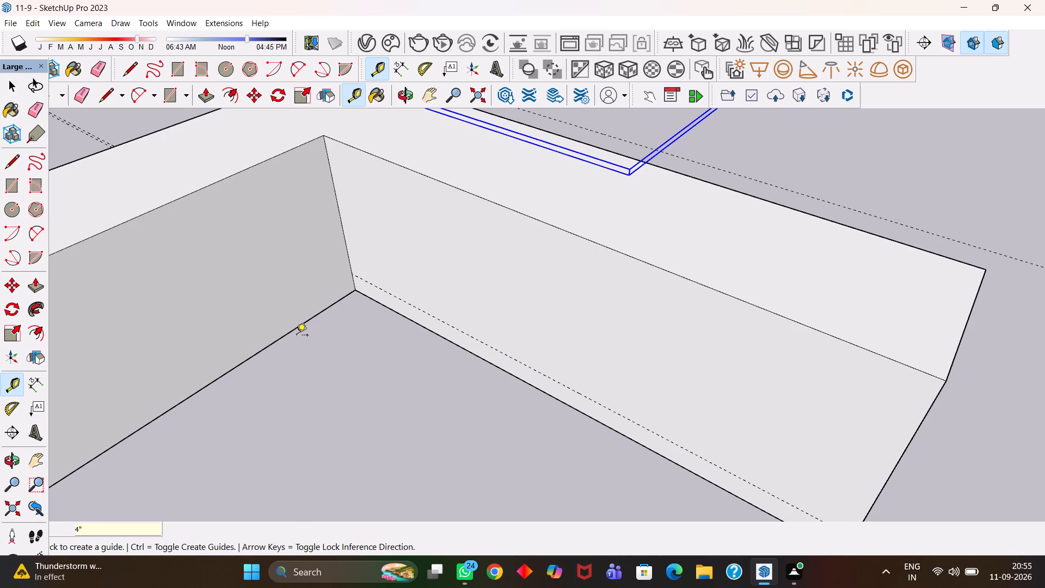
Place a guide 4" above the bottom edge of the inner face on the block's other arm.
left_click(293, 333)
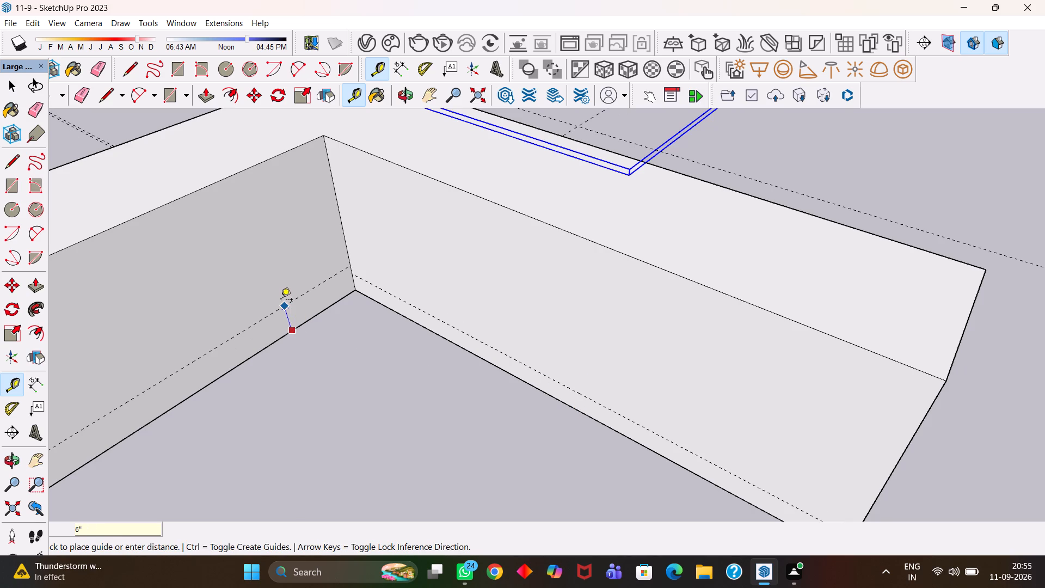
type("4\"")
key("Return")
Examine the guides along the base of both inner faces and where they reach the block's ends.
key("h")
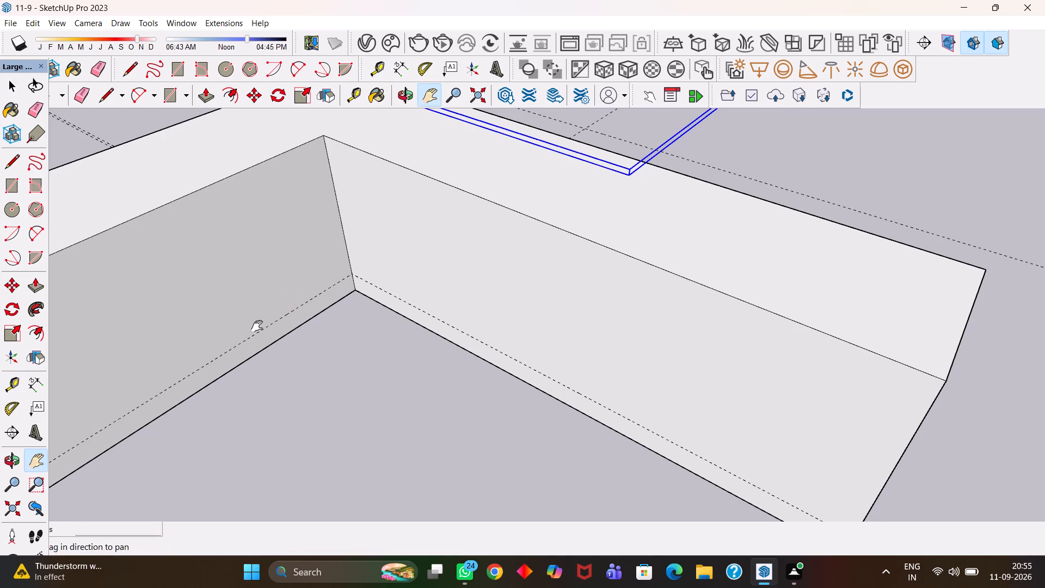
left_click_drag(256, 328, 360, 278)
left_click_drag(255, 343, 325, 298)
left_click_drag(288, 335, 345, 302)
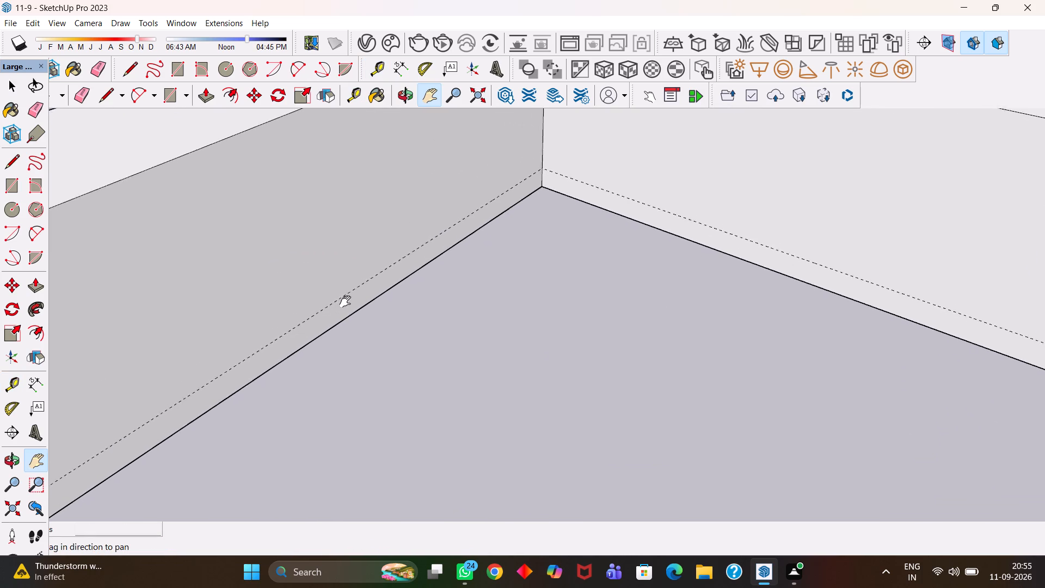
left_click_drag(345, 302, 350, 299)
scroll(333, 317, "down", 8)
left_click_drag(302, 332, 342, 330)
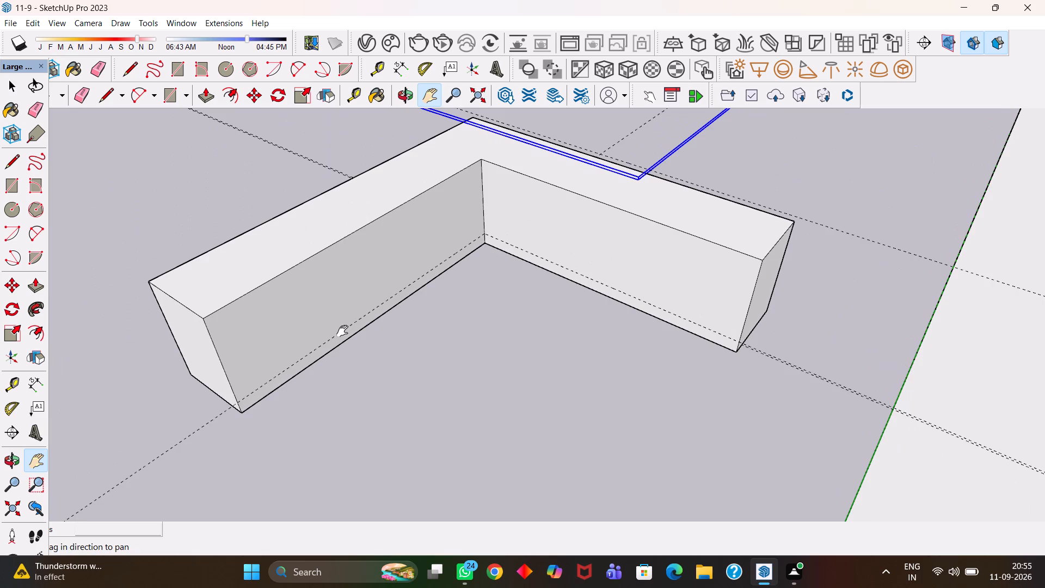
Copy the bottom edge of the inner face up to the 4" guide on the counter arm nearer the house.
left_click_drag(313, 357, 347, 341)
scroll(324, 378, "up", 3)
middle_click_drag(304, 378, 312, 377)
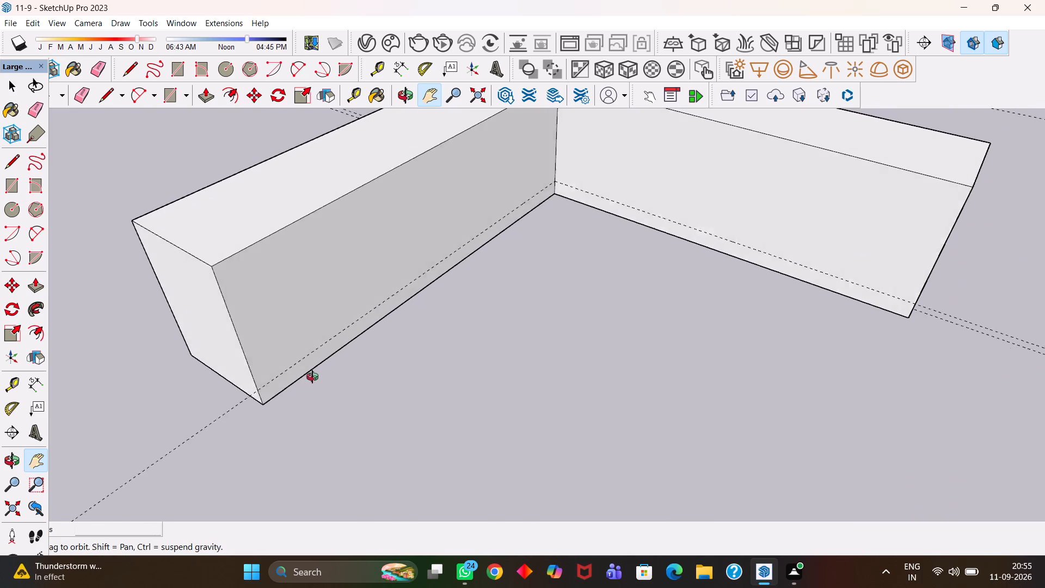
middle_click_drag(312, 377, 318, 370)
scroll(318, 370, "up", 2)
left_click_drag(290, 370, 326, 367)
key("space")
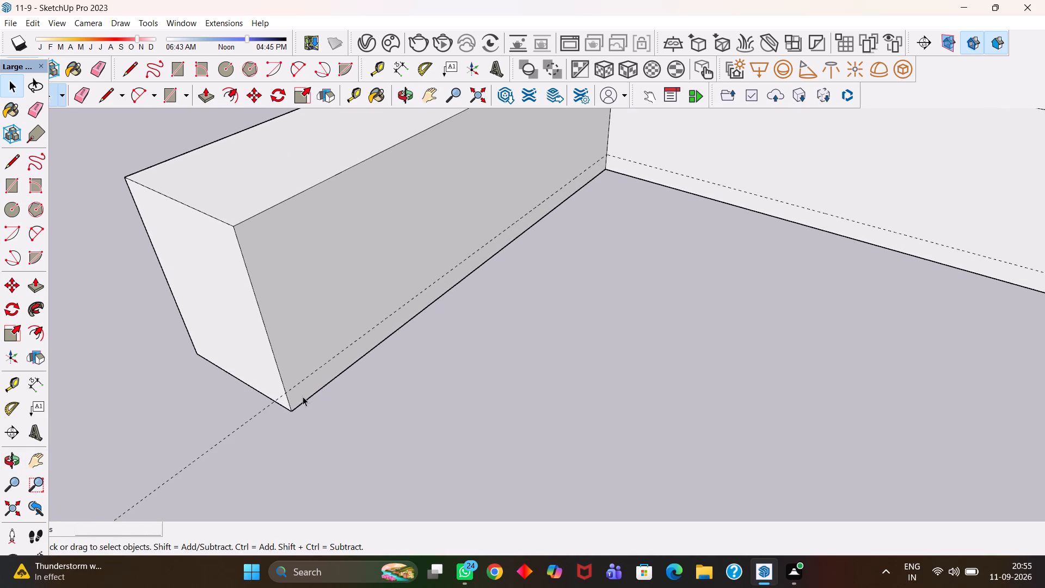
left_click(296, 409)
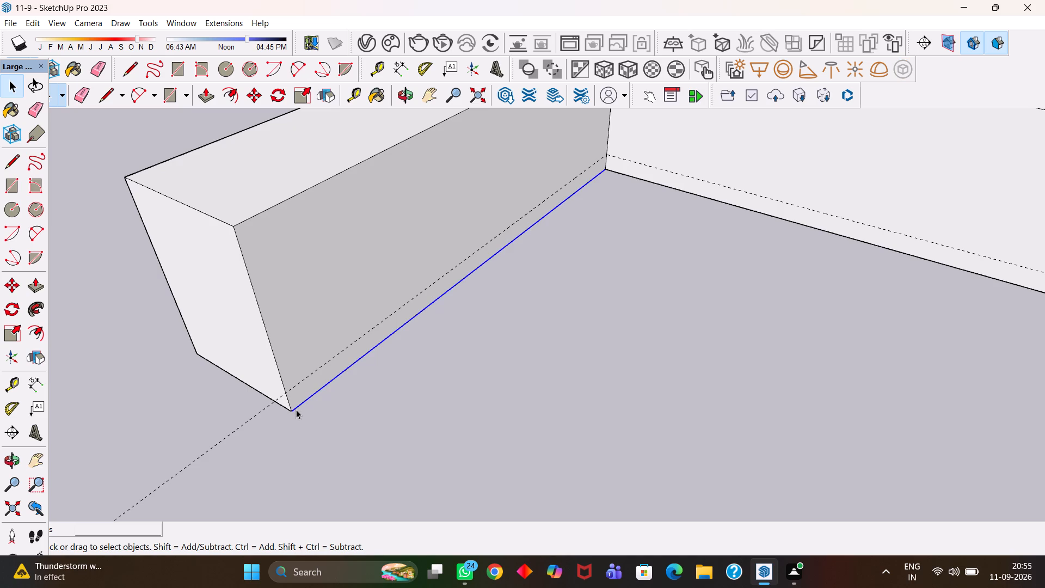
key("m")
left_click(290, 413)
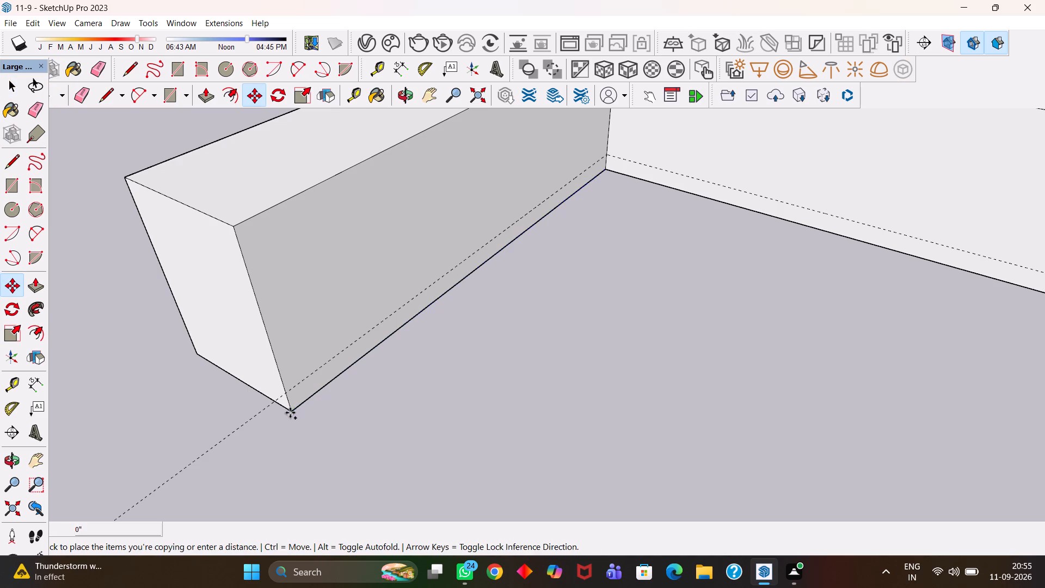
left_click(282, 393)
Copy the other arm's bottom inner edge up to its 4" guide, from the corner at the arm's free end.
key("h")
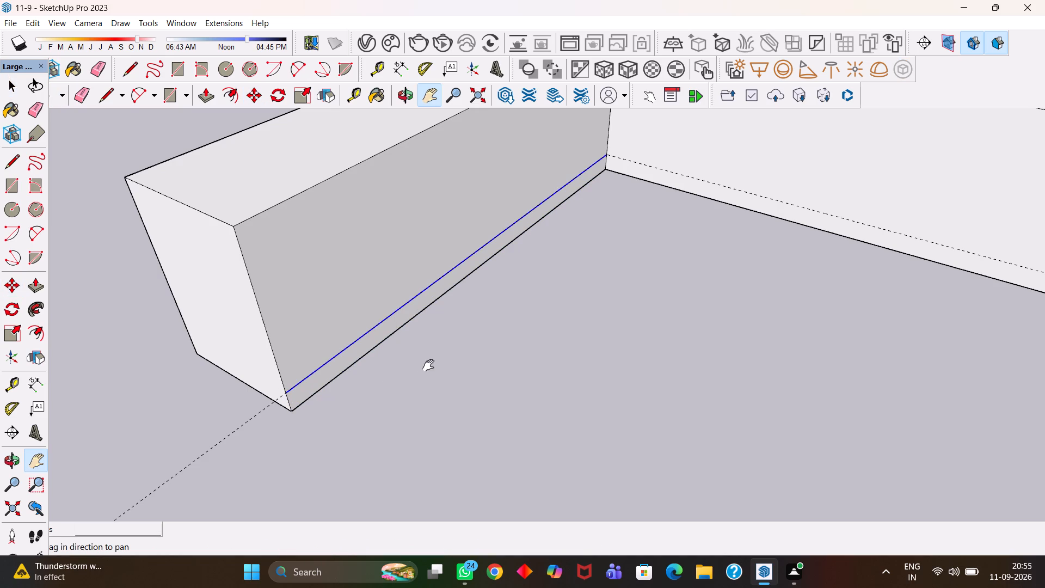
left_click_drag(428, 365, 320, 408)
left_click_drag(455, 359, 345, 412)
scroll(345, 412, "down", 4)
left_click_drag(445, 378, 412, 390)
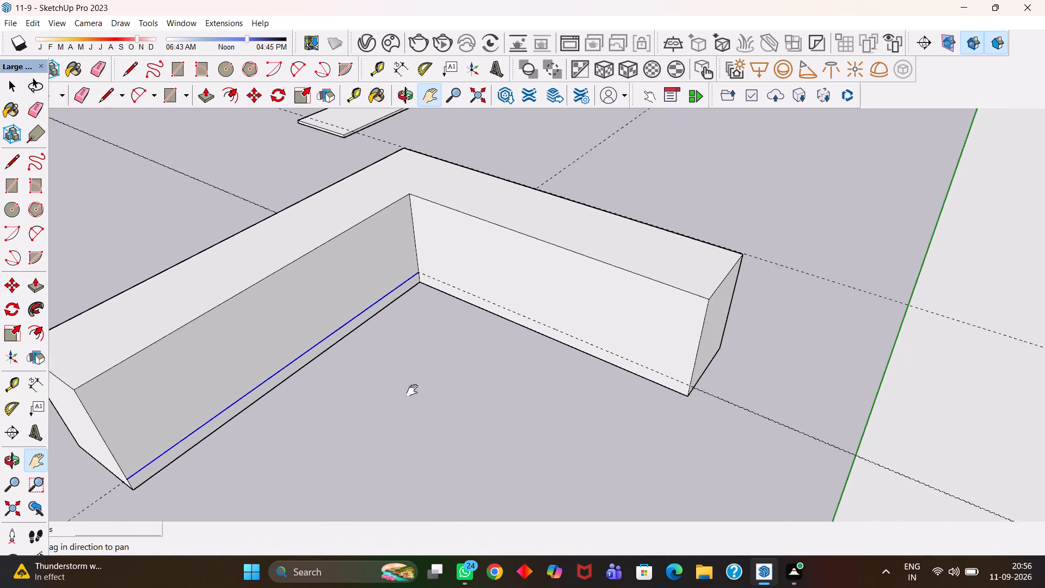
left_click_drag(412, 390, 370, 397)
middle_click_drag(420, 406, 416, 413)
scroll(416, 413, "up", 4)
left_click_drag(585, 411, 445, 410)
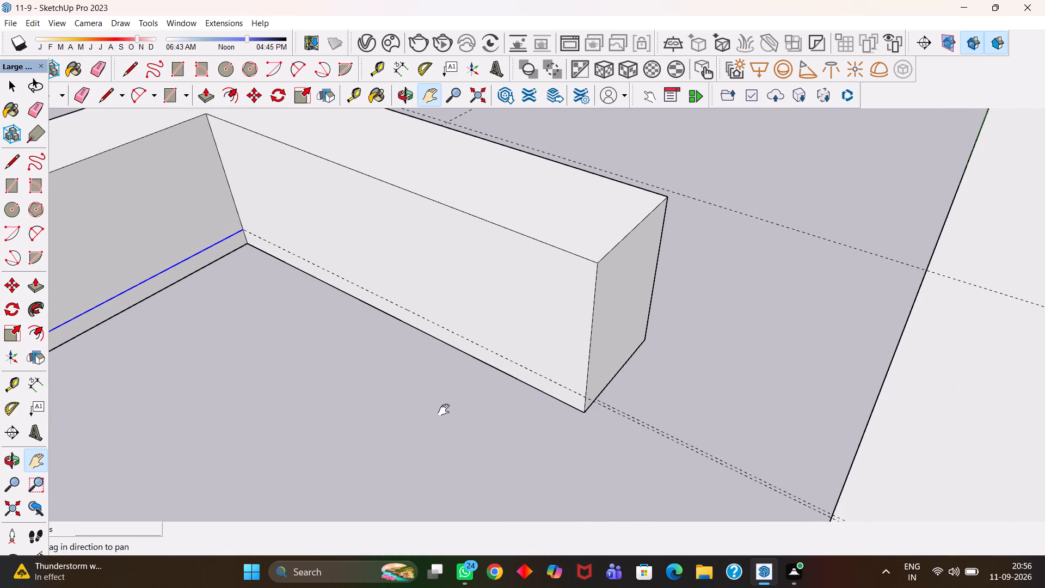
scroll(511, 414, "up", 3)
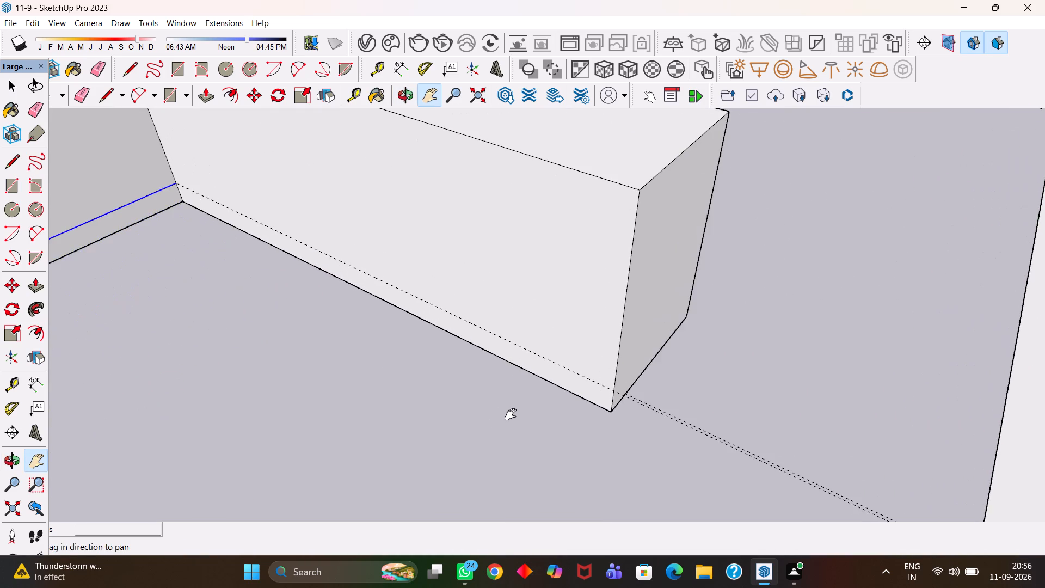
scroll(511, 414, "up", 1)
scroll(511, 414, "down", 1)
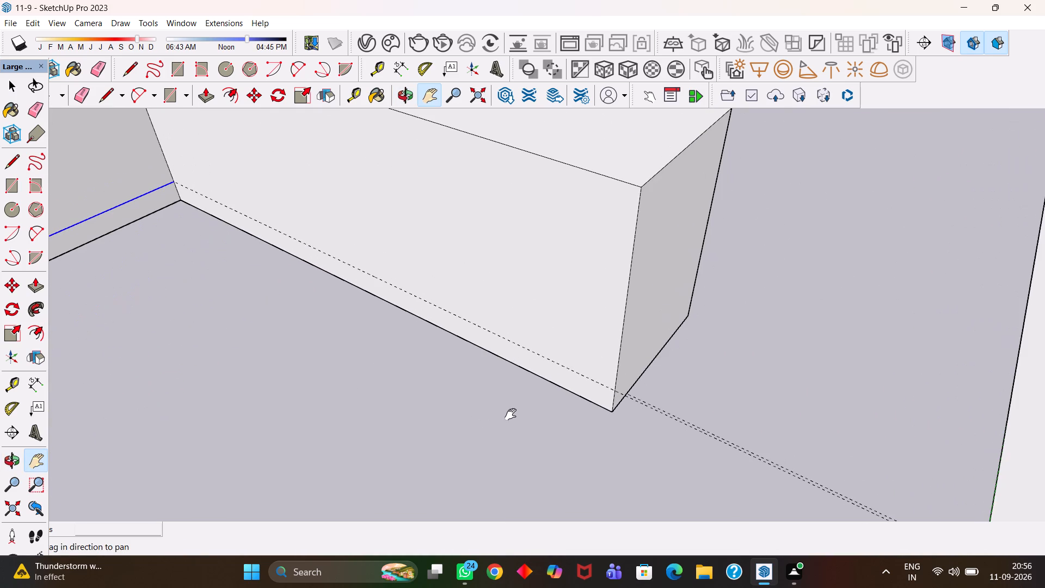
scroll(511, 414, "down", 2)
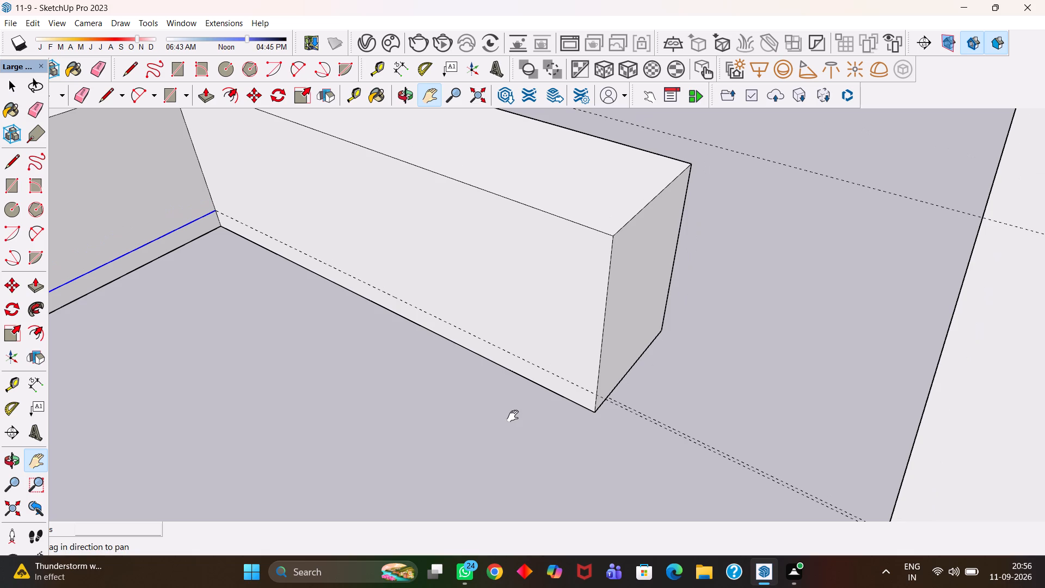
scroll(513, 416, "up", 2)
key("h")
left_click_drag(533, 418, 491, 413)
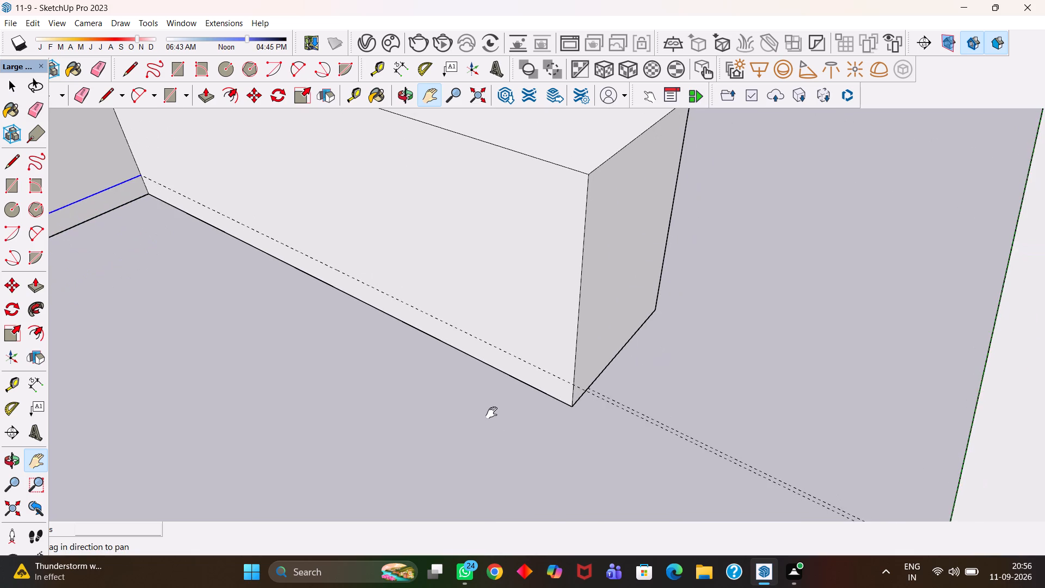
left_click_drag(491, 413, 491, 413)
scroll(490, 413, "down", 4)
left_click_drag(520, 401, 549, 440)
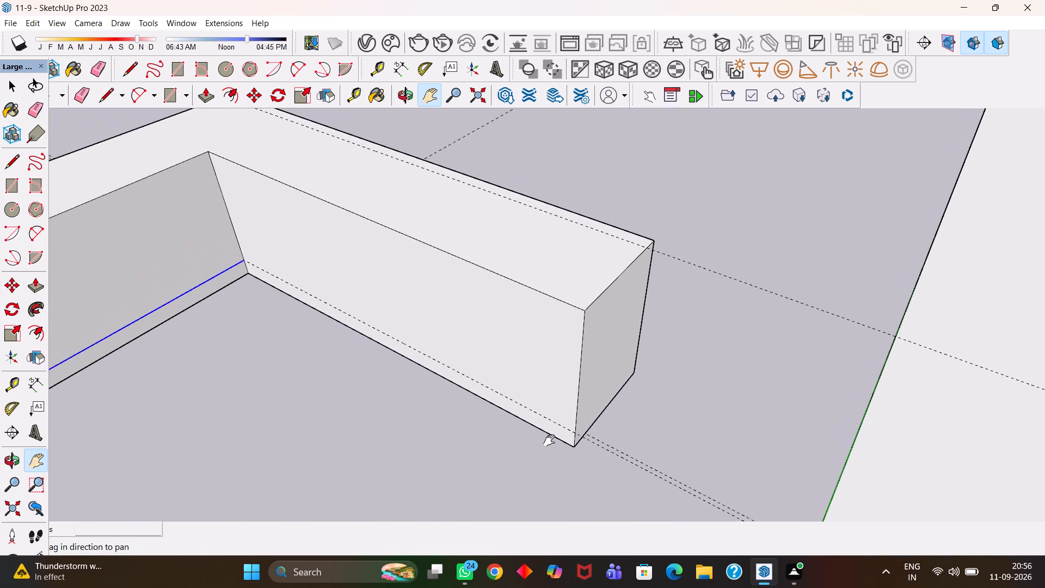
left_click_drag(549, 440, 550, 441)
left_click_drag(580, 446, 470, 402)
middle_click(463, 397)
scroll(463, 397, "up", 6)
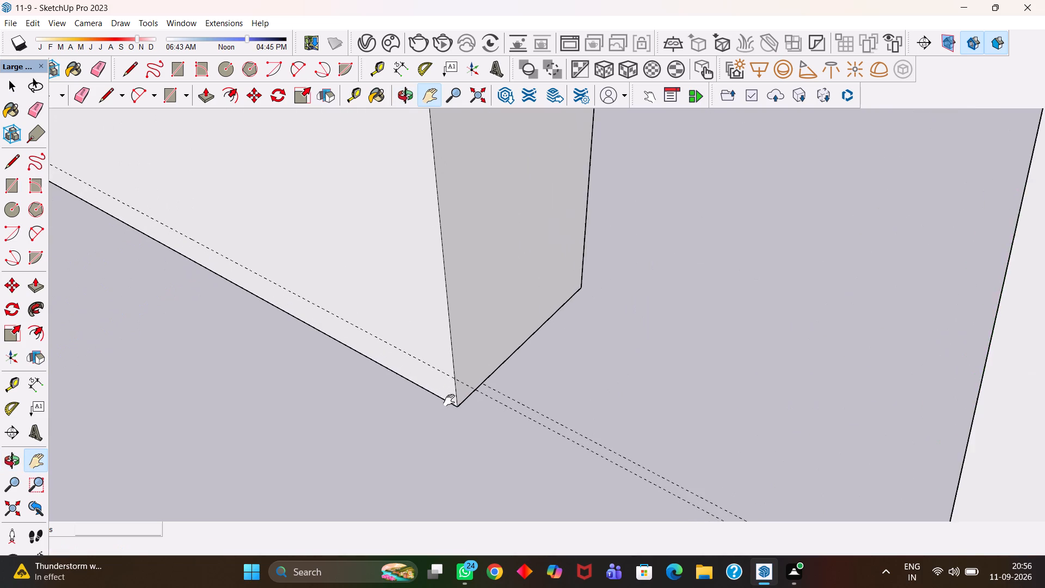
scroll(449, 400, "up", 2)
key("space")
left_click(452, 406)
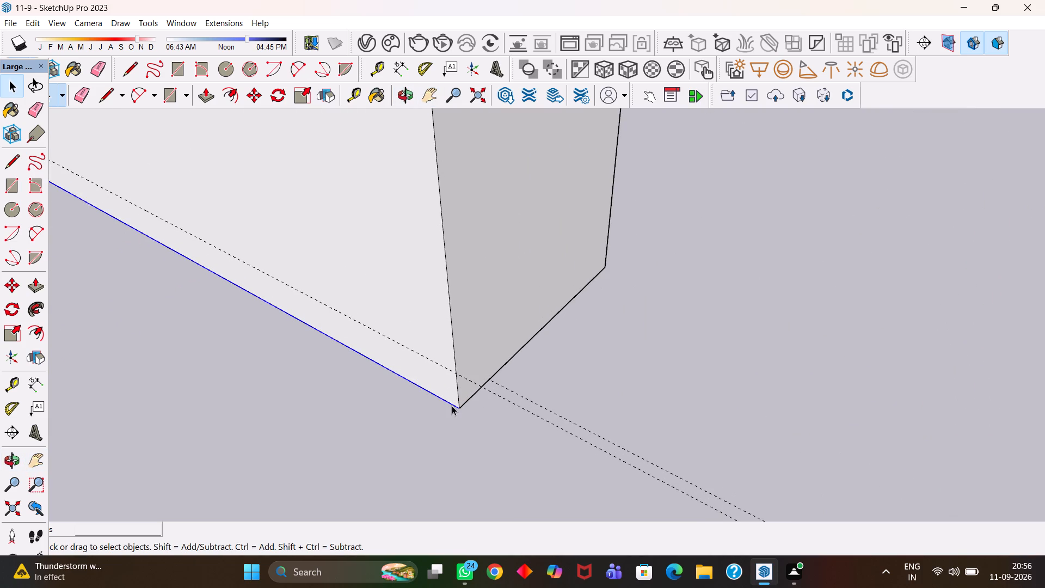
scroll(452, 406, "up", 2)
key("m")
left_click(460, 405)
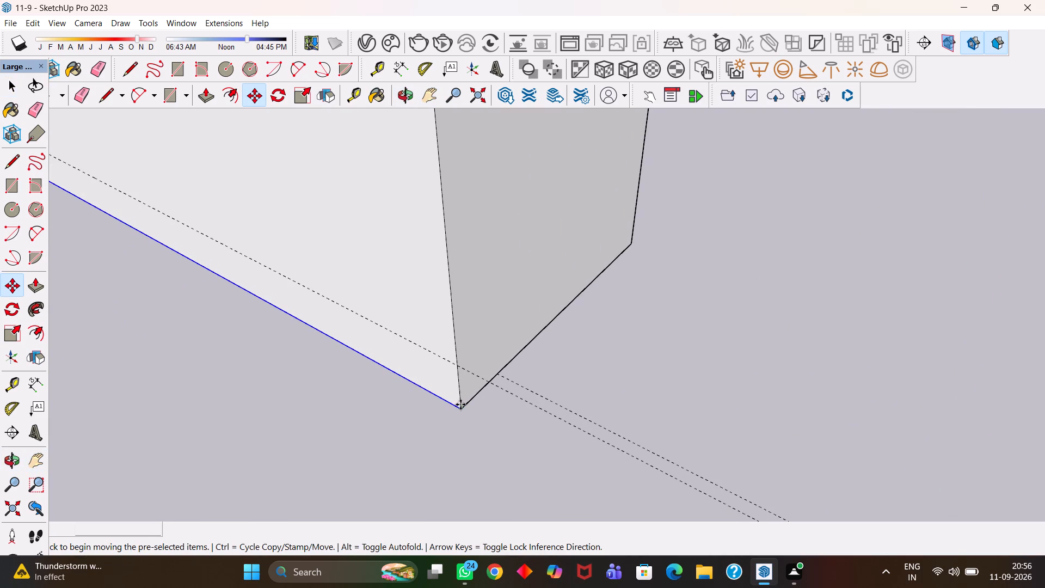
left_click(455, 365)
Divide the top edge of that arm's inner face into 5 equal segments.
key("h")
scroll(455, 365, "down", 2)
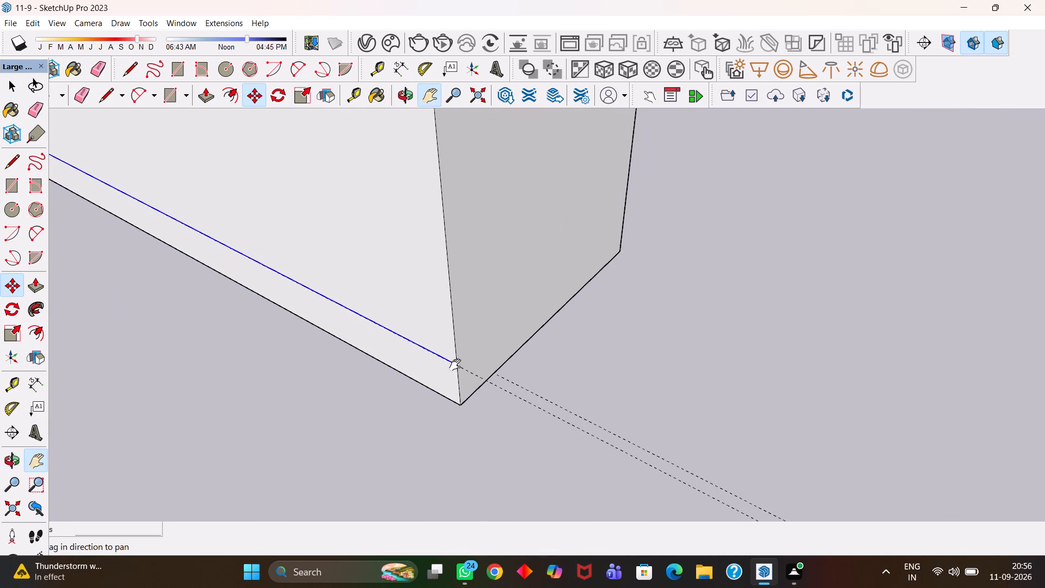
scroll(455, 365, "down", 2)
left_click_drag(407, 342, 552, 436)
scroll(487, 405, "down", 5)
scroll(388, 339, "down", 5)
middle_click_drag(345, 321, 448, 347)
scroll(443, 348, "up", 1)
left_click_drag(362, 315, 361, 315)
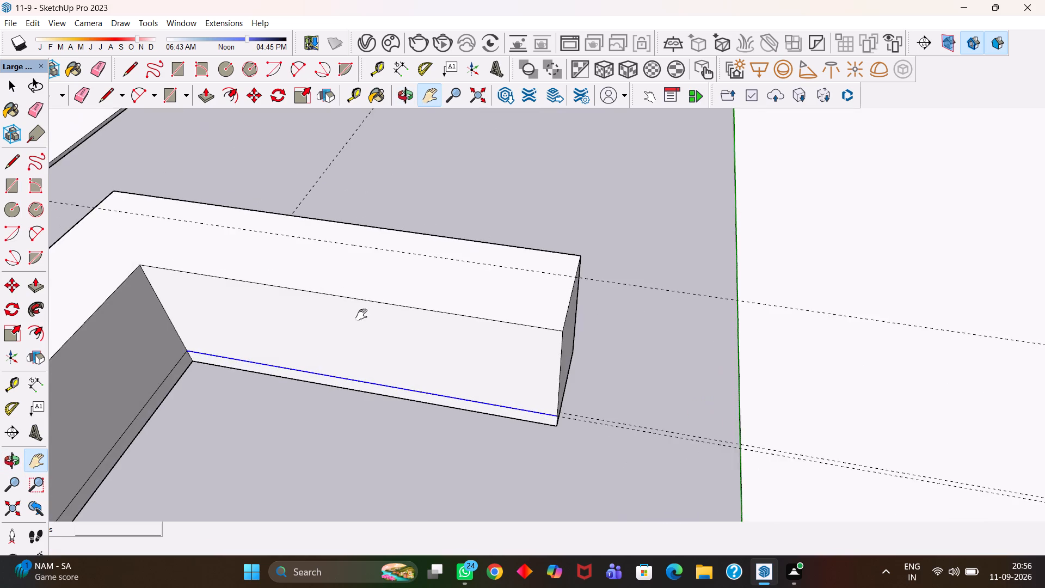
left_click_drag(361, 315, 384, 357)
middle_click_drag(399, 362, 438, 365)
scroll(438, 365, "down", 3)
left_click_drag(349, 370, 411, 362)
middle_click_drag(411, 362, 433, 378)
scroll(433, 378, "up", 3)
key("space")
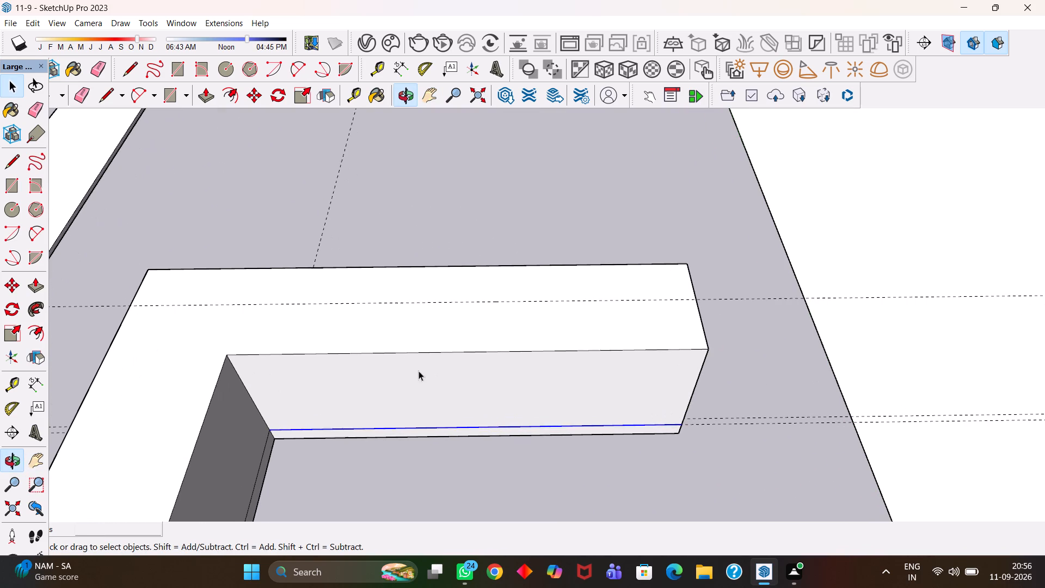
left_click(423, 352)
right_click(423, 352)
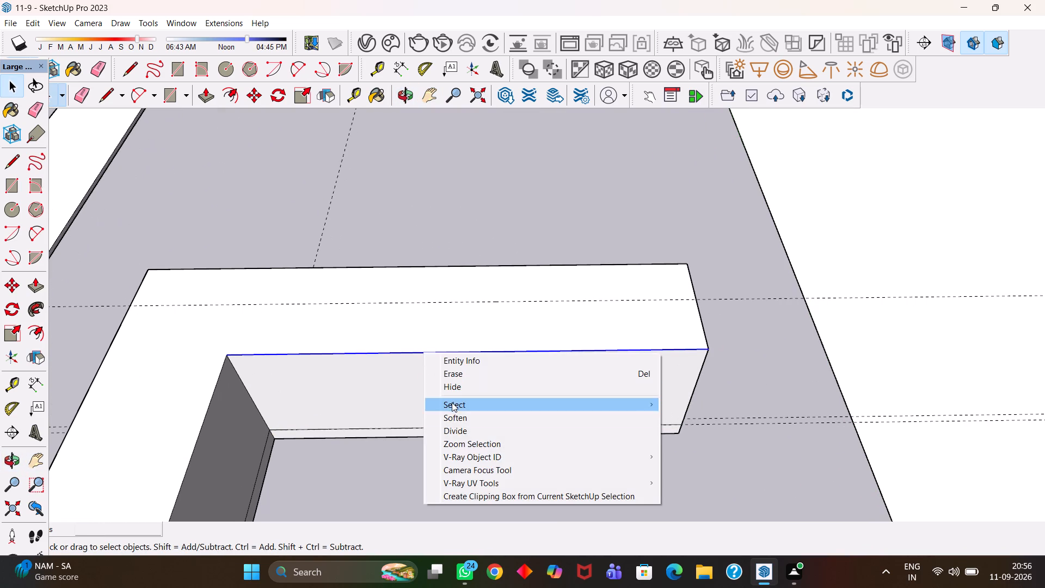
left_click(459, 431)
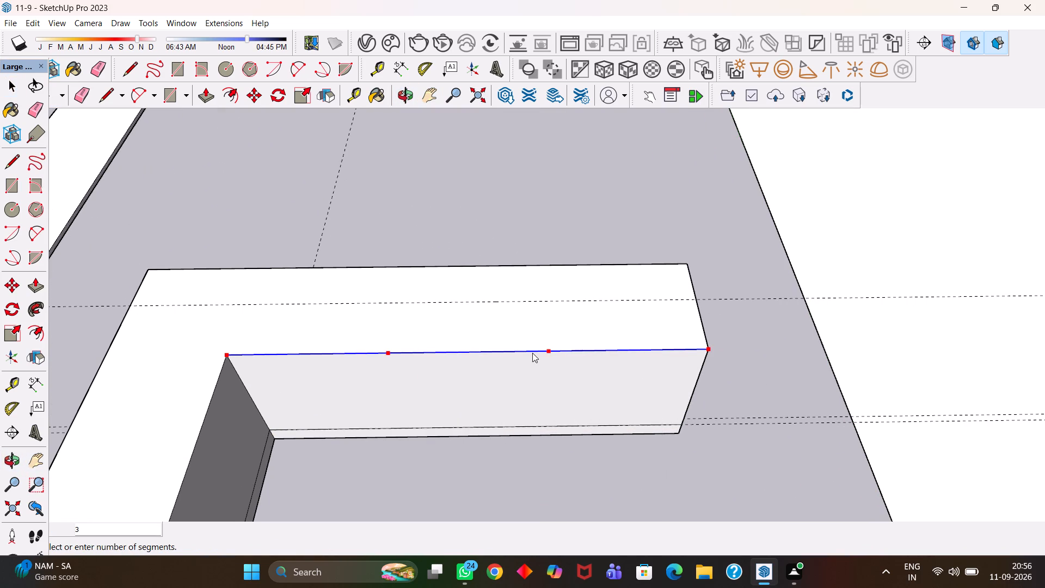
left_click(612, 355)
Place a guide parallel to the inner face's vertical end edge through the division point nearest the arm's free end.
key("t")
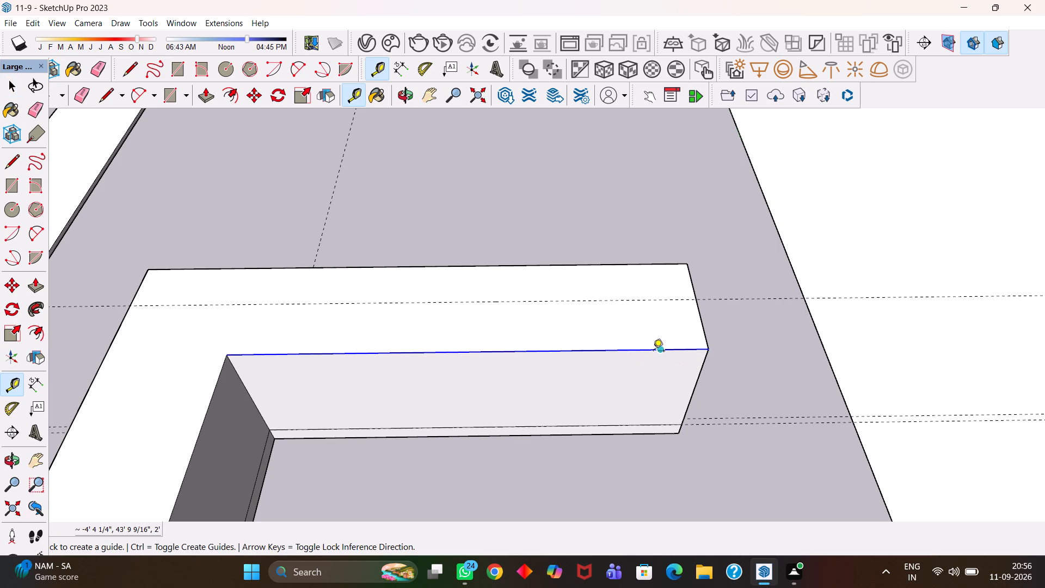
key("space")
left_click(652, 351)
key("t")
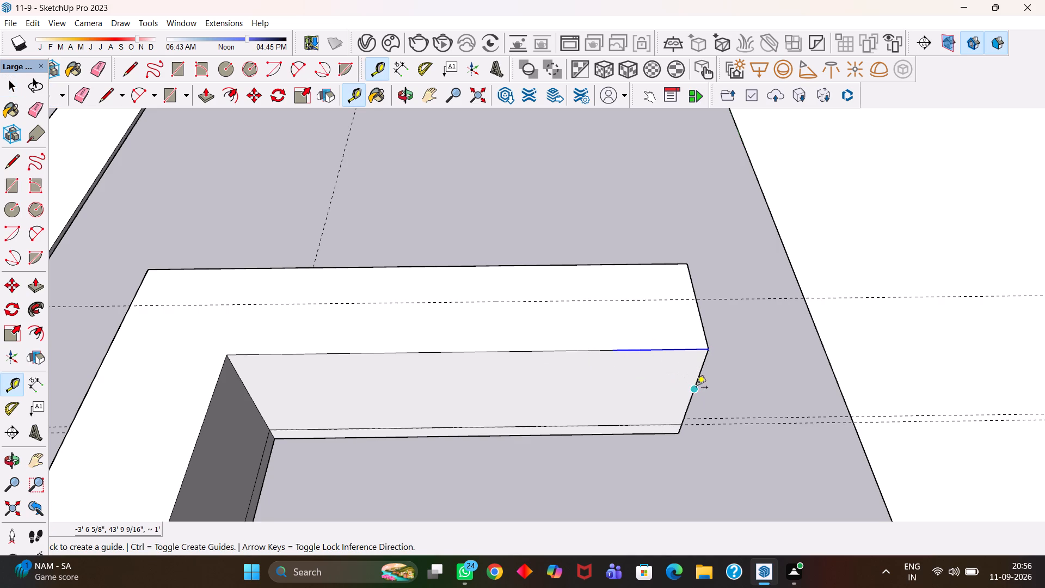
left_click(696, 388)
left_click(613, 352)
Draw a line along the guide from the division point down to the 4" base line on the inner face.
key("h")
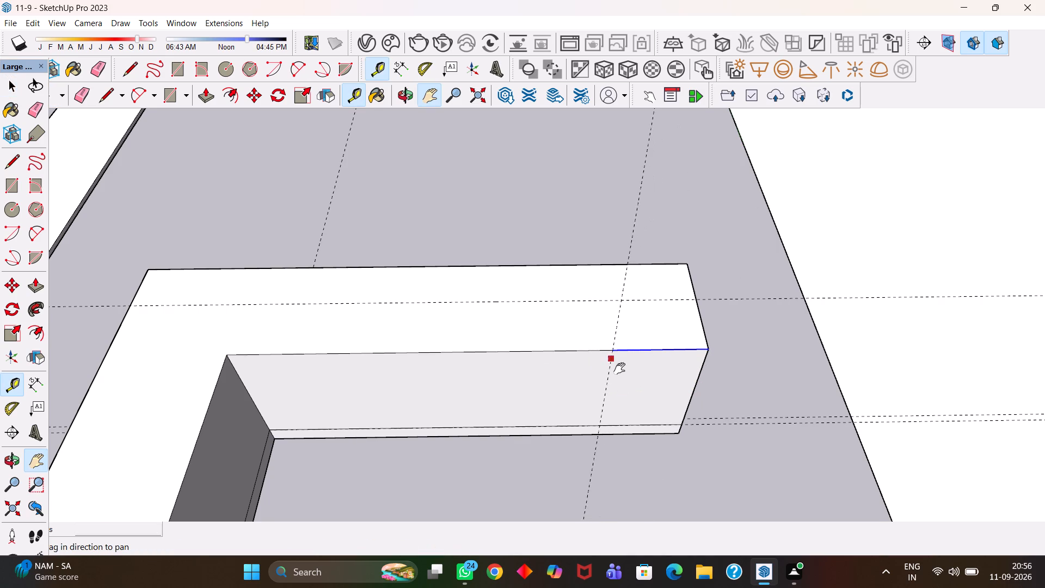
scroll(619, 369, "up", 3)
left_click_drag(649, 384, 602, 382)
scroll(593, 379, "up", 3)
middle_click_drag(593, 379, 603, 377)
key("l")
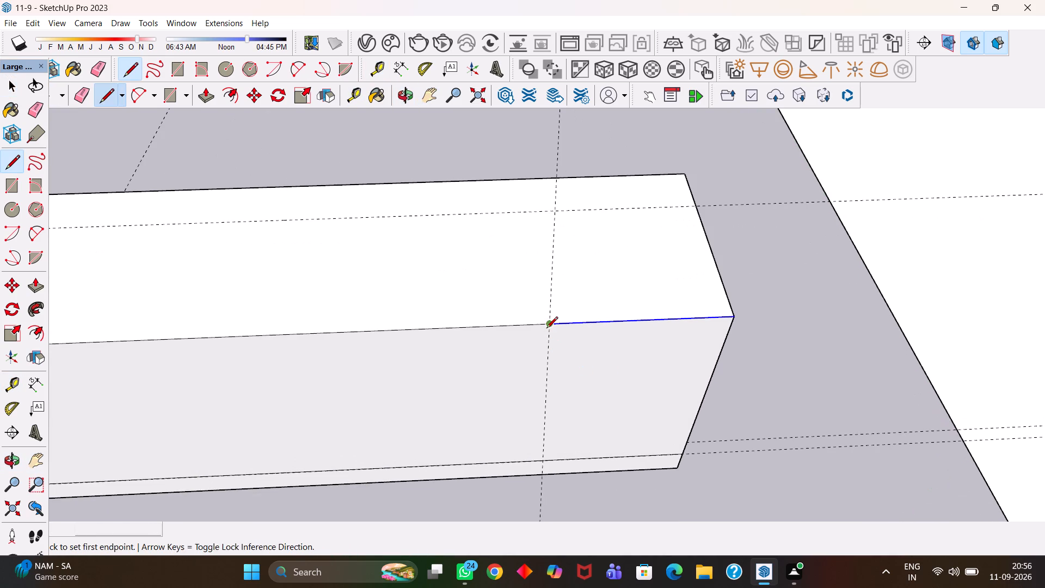
left_click(546, 329)
left_click(541, 462)
Copy the end shutter face above the base line about 1' 8 1/2" away, in front of the counter.
scroll(511, 421, "down", 6)
key("h")
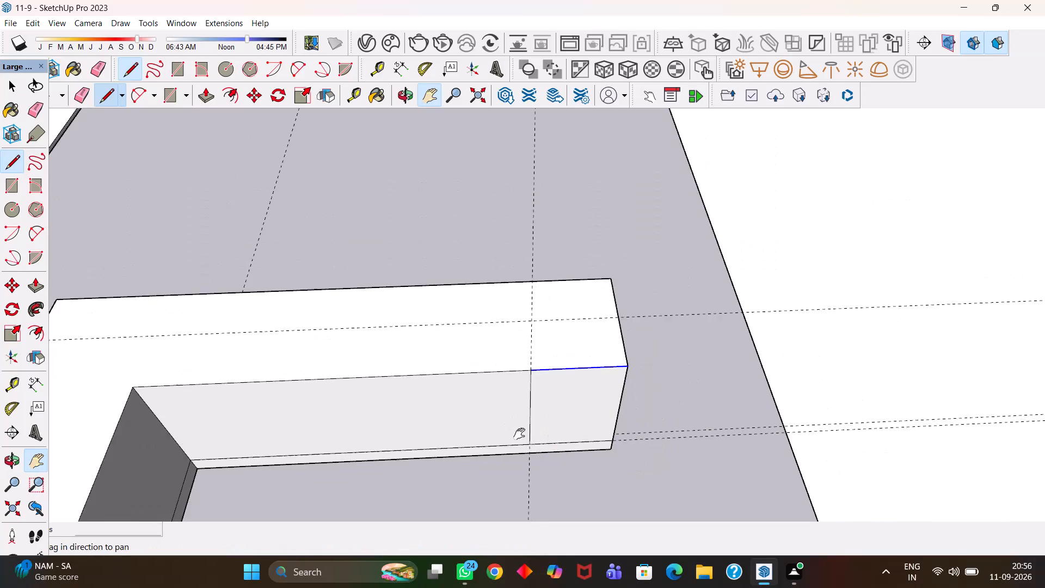
left_click_drag(528, 436, 494, 353)
middle_click_drag(487, 350, 486, 369)
scroll(486, 369, "down", 3)
key("space")
left_click(514, 351)
scroll(514, 351, "up", 3)
key("m")
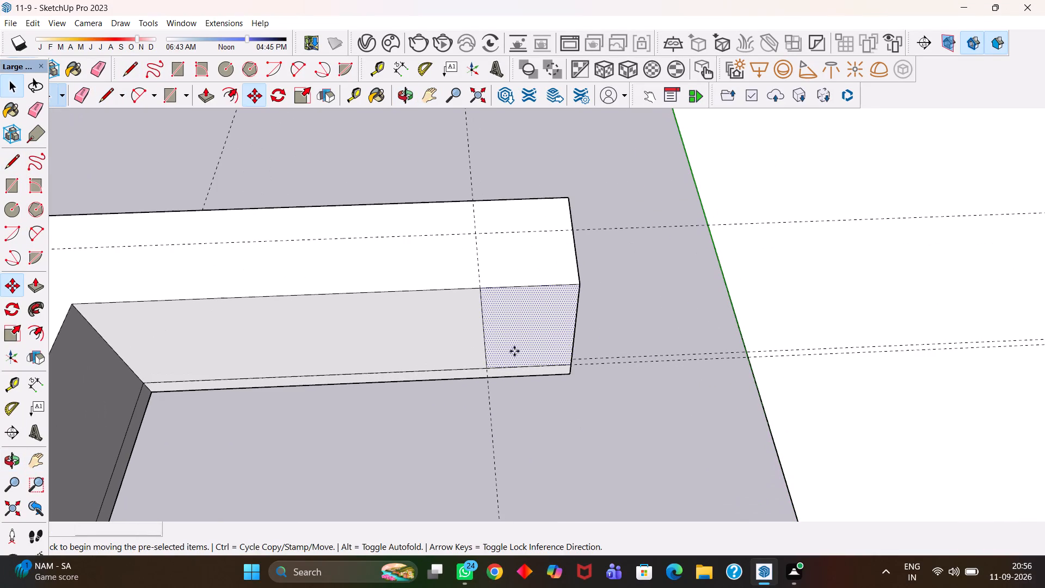
left_click(519, 350)
left_click(537, 434)
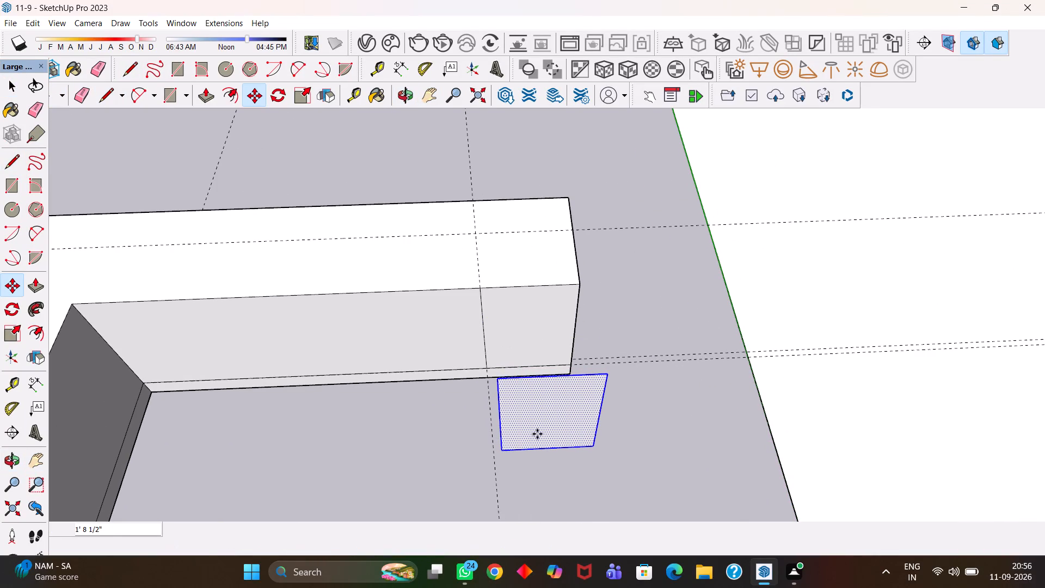
Extrude the copied face 18 mm to make a thin shutter panel.
scroll(537, 434, "up", 2)
key("p")
left_click(537, 434)
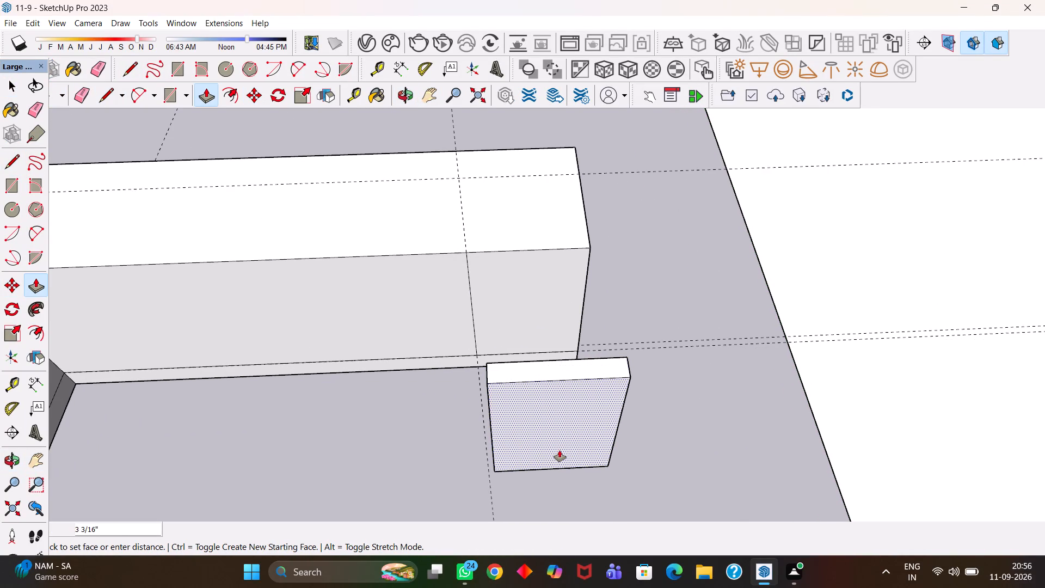
type("18mm")
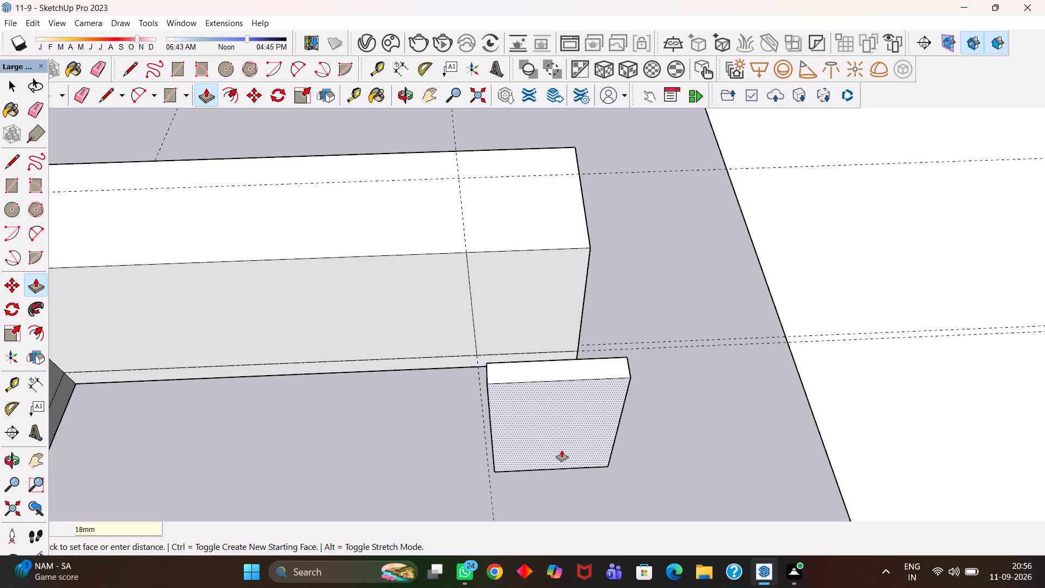
key("Return")
Push the panel's narrow vertical side face inward by 5 mm.
scroll(551, 434, "up", 3)
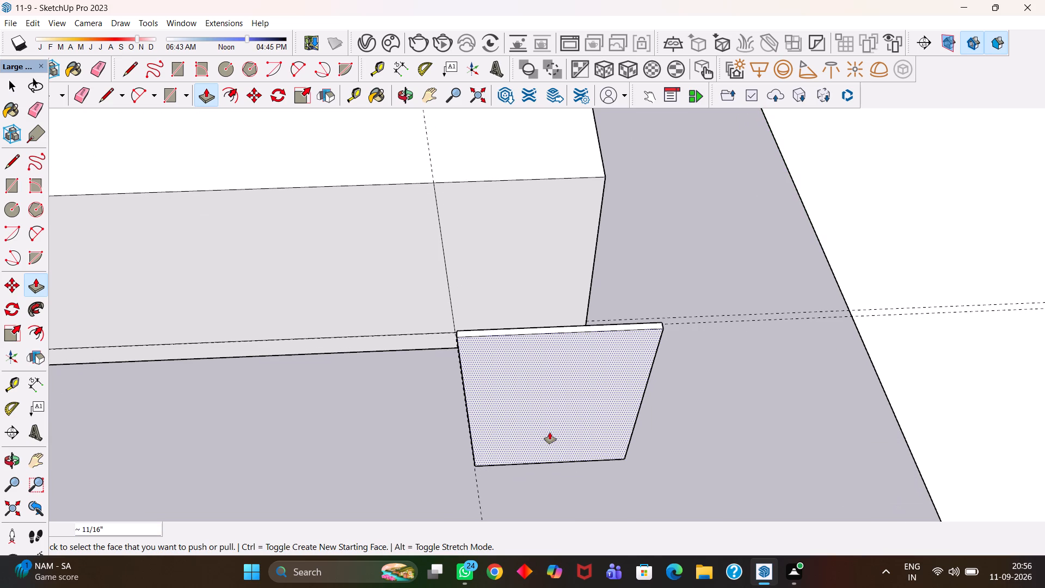
scroll(555, 438, "up", 2)
middle_click_drag(528, 445, 658, 435)
scroll(657, 435, "up", 1)
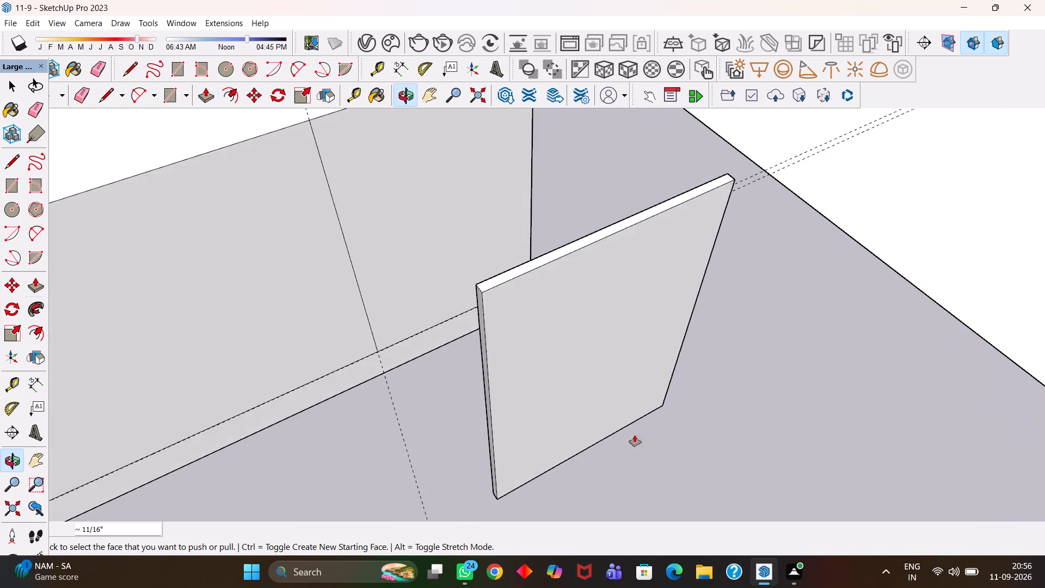
scroll(532, 435, "up", 5)
left_click(486, 444)
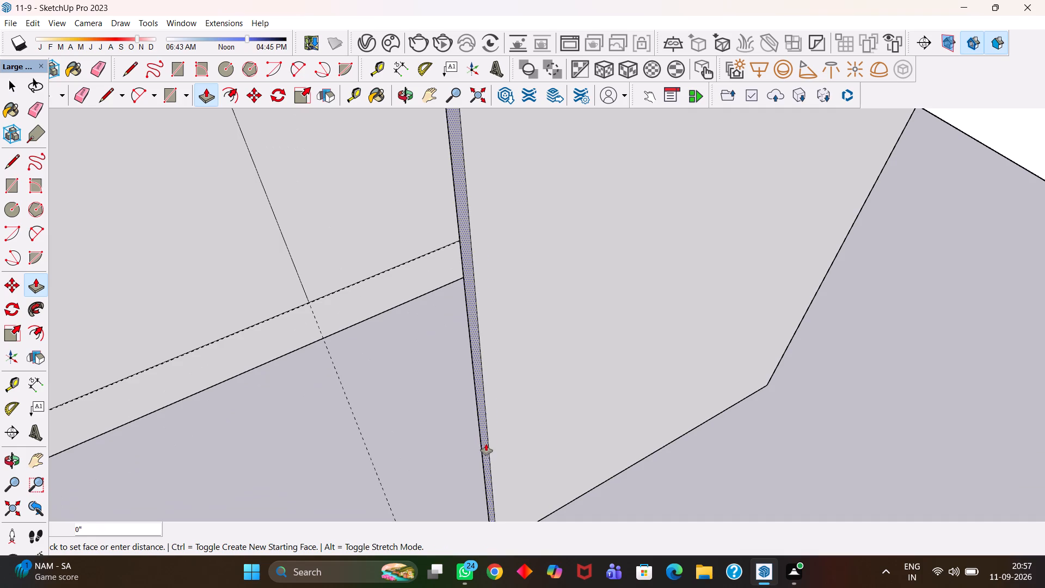
type("5mm")
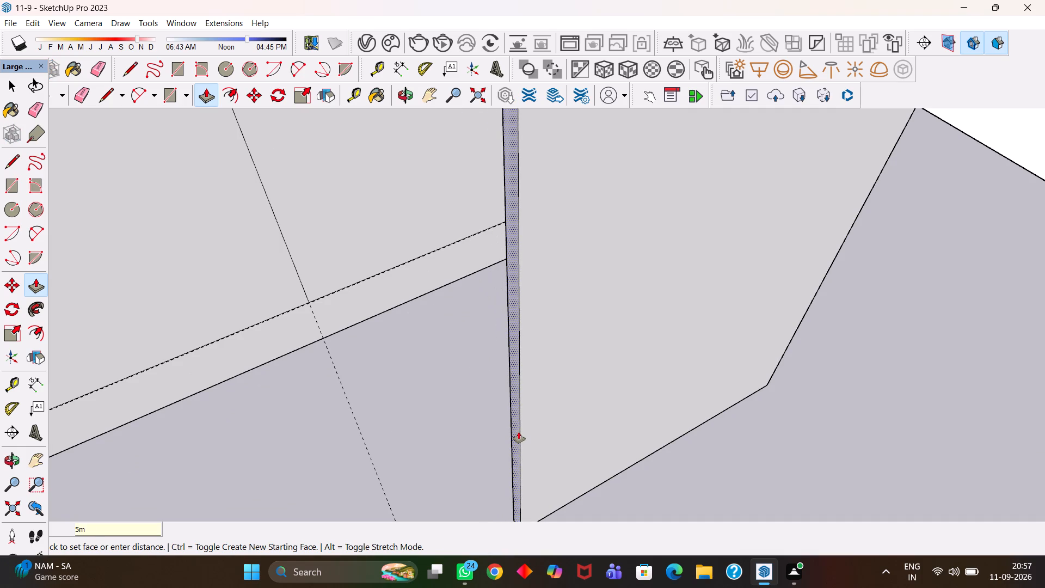
key("Return")
Erase the dashed guide running through the counter's division line and past the loose shutter panel.
key("h")
scroll(515, 430, "down", 14)
middle_click_drag(563, 402, 442, 444)
middle_click_drag(481, 419, 500, 447)
scroll(500, 447, "up", 3)
scroll(510, 428, "down", 4)
key("space")
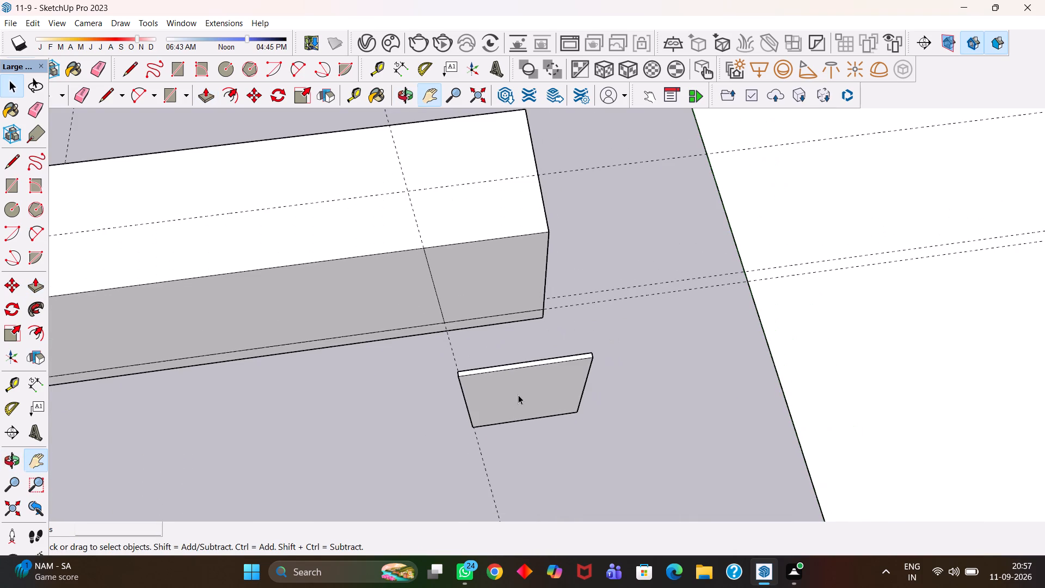
triple_click(518, 395)
middle_click_drag(558, 387, 587, 379)
key("e")
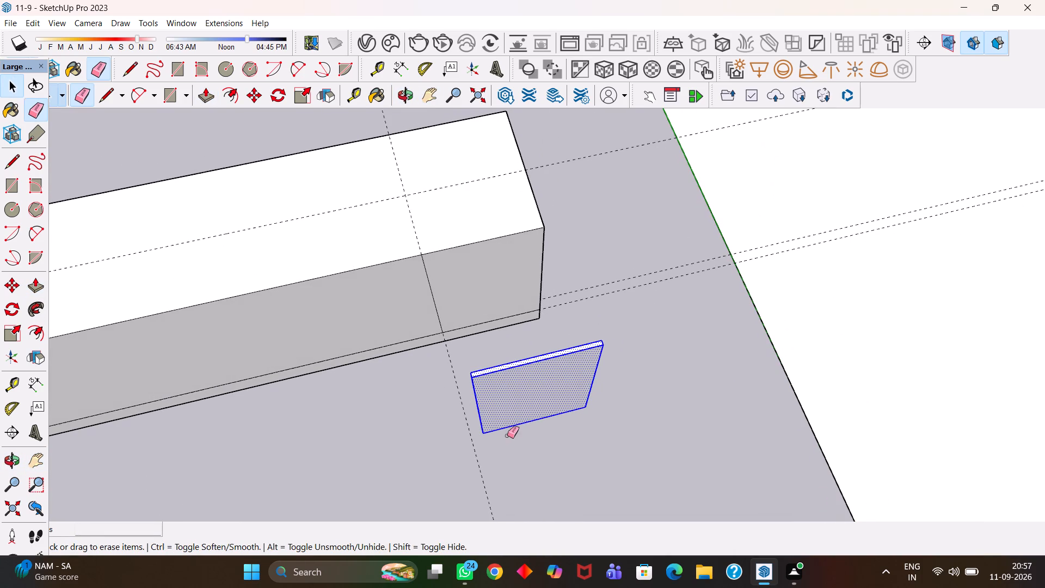
left_click_drag(506, 437, 477, 471)
Select the whole loose shutter panel and make it a group.
key("space")
triple_click(508, 403)
left_click(508, 403)
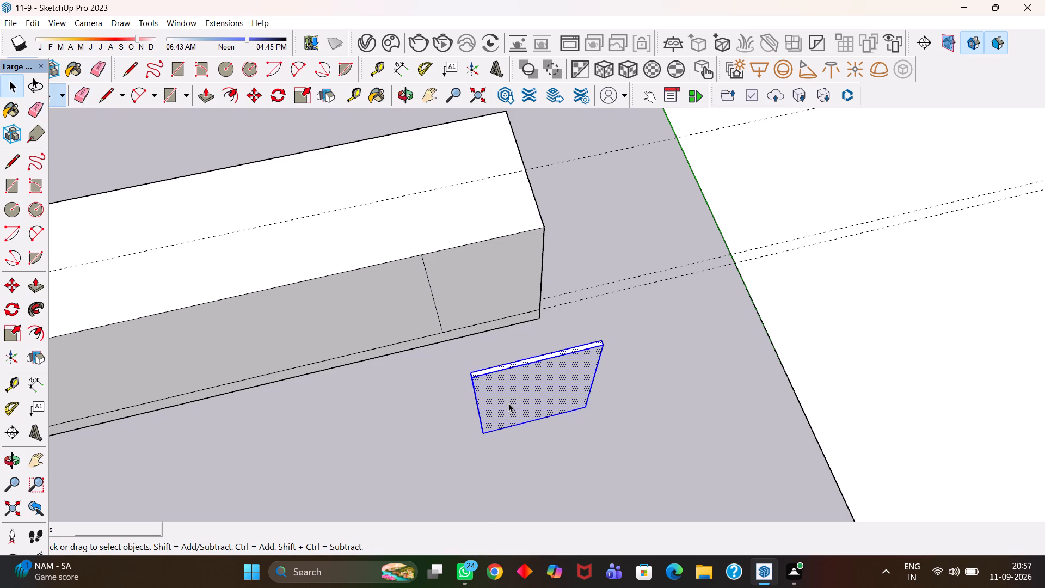
right_click(511, 397)
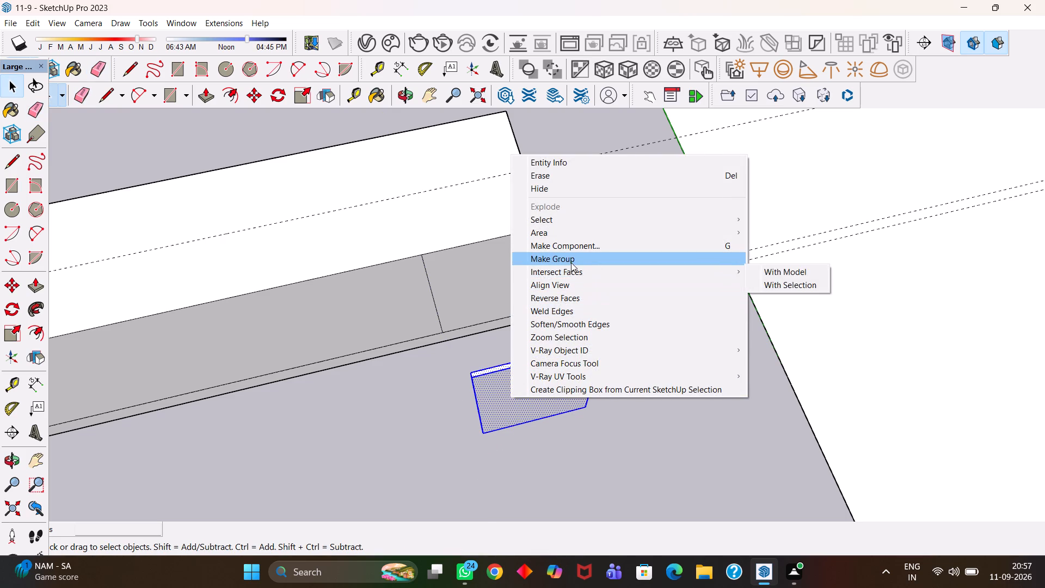
left_click(570, 261)
Move the grouped panel by its back top corner about 1' 8 1/2" onto the counter's end top corner.
middle_click_drag(553, 340, 542, 356)
scroll(542, 356, "up", 5)
key("m")
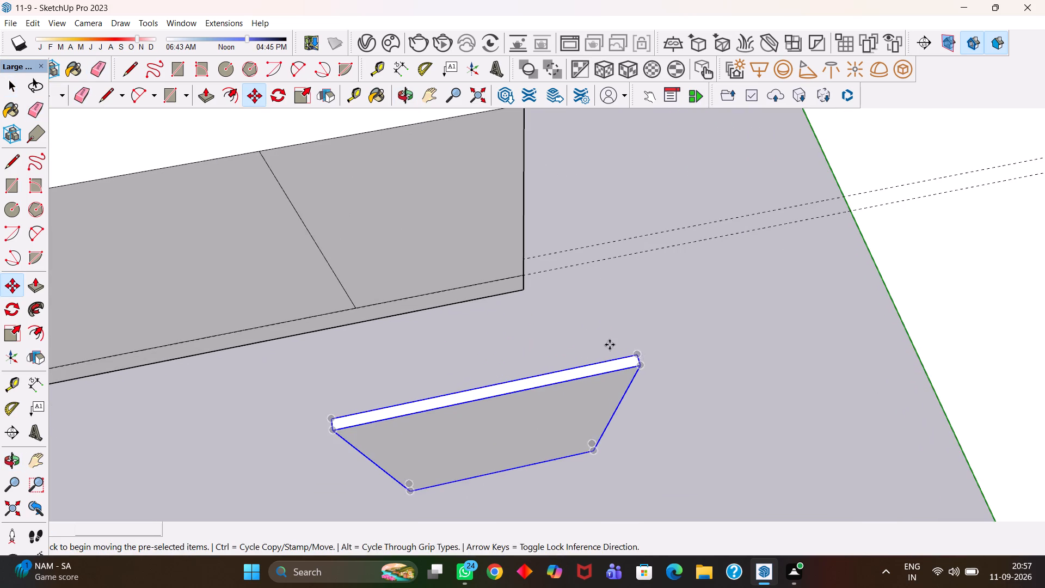
left_click(641, 350)
scroll(600, 320, "down", 6)
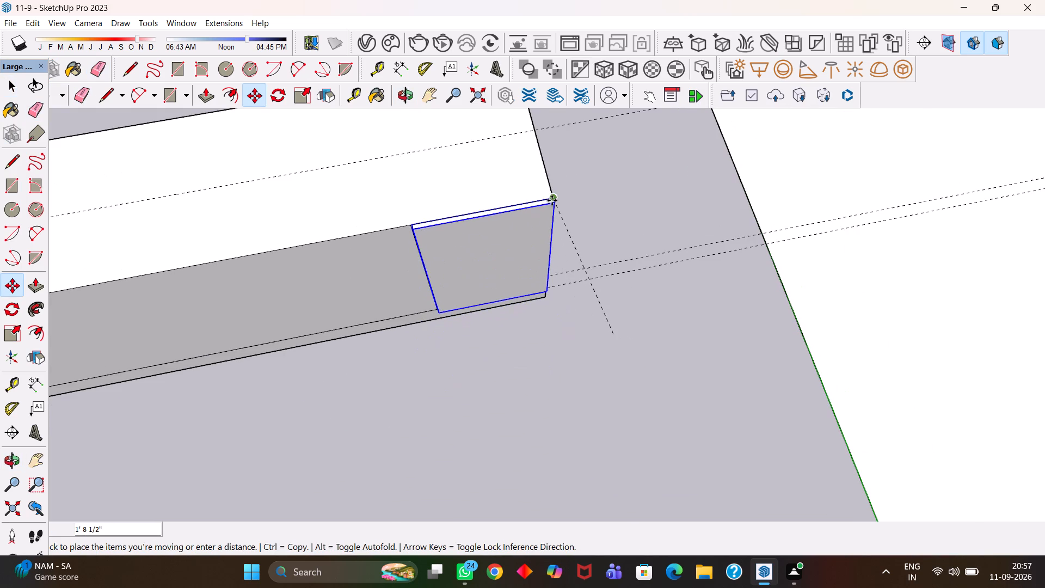
left_click(554, 199)
Copy the shutter panel about 6' 5" along the counter's front so it meets the inner corner.
scroll(501, 209, "up", 6)
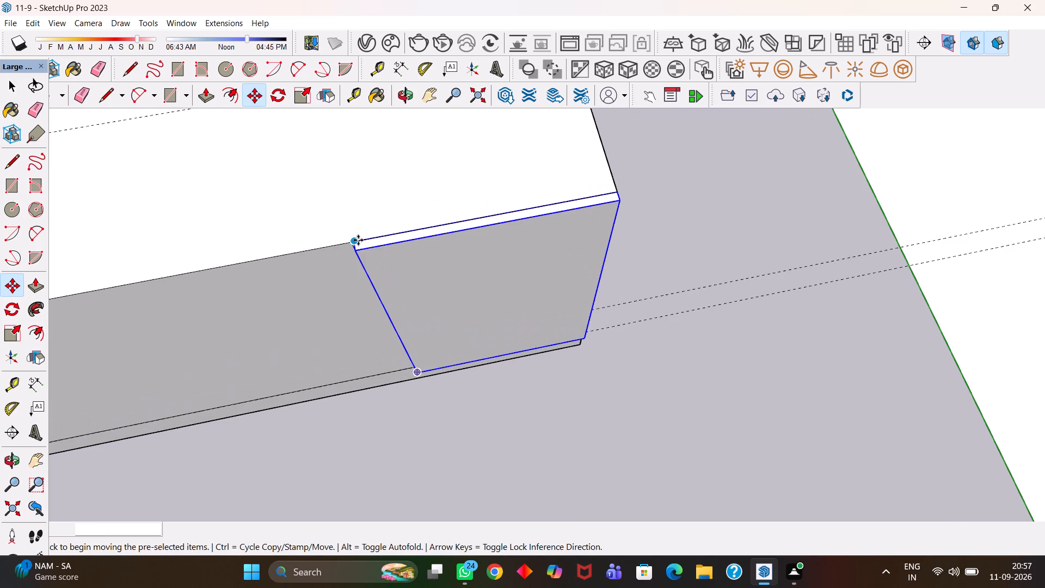
left_click(354, 242)
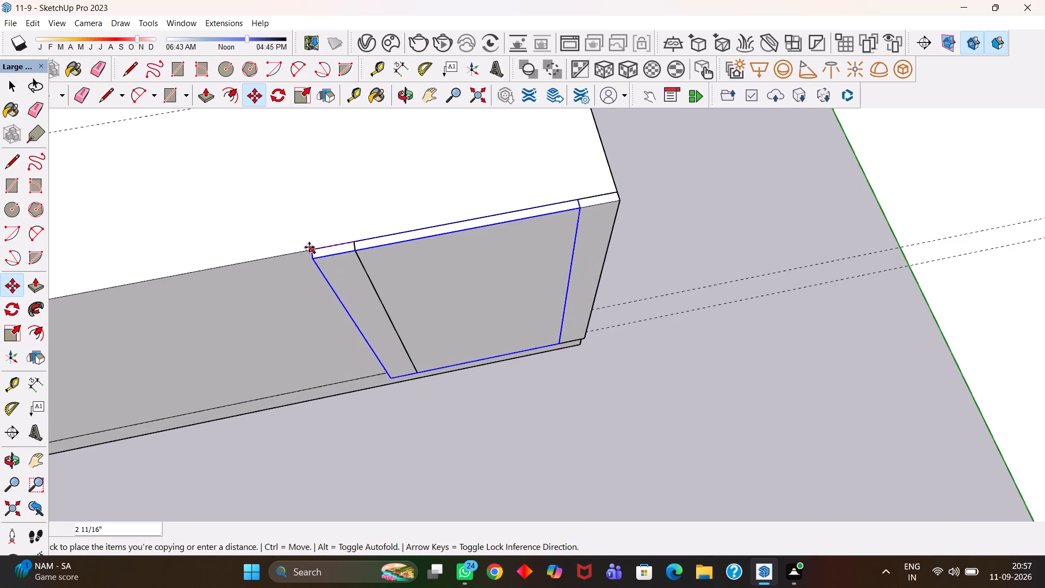
scroll(303, 248, "down", 6)
key("h")
left_click_drag(260, 257, 491, 265)
scroll(352, 274, "down", 1)
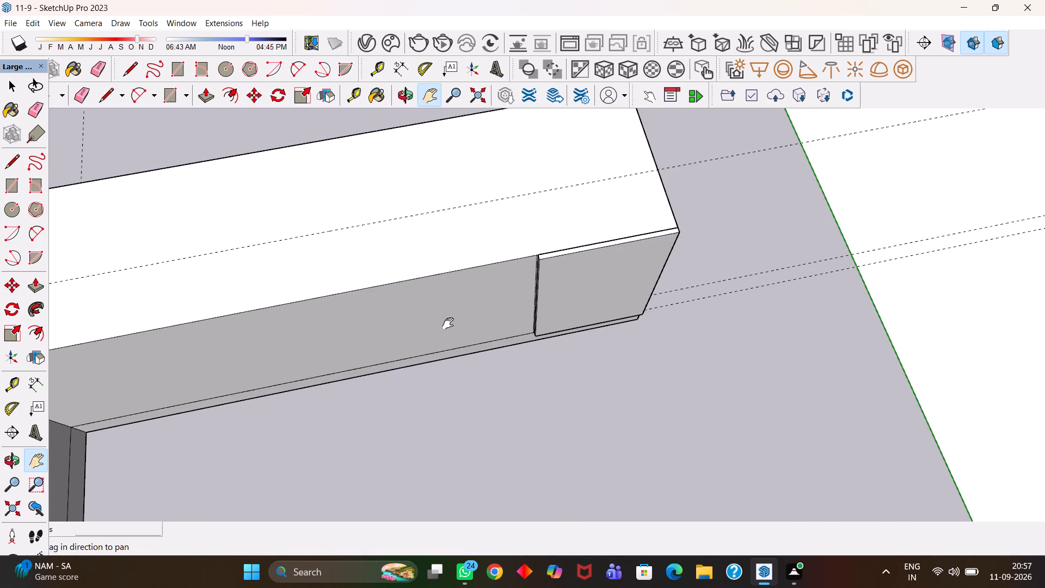
middle_click_drag(408, 328, 309, 291)
left_click_drag(299, 269, 508, 367)
left_click_drag(371, 302, 438, 336)
middle_click_drag(361, 333, 399, 335)
scroll(399, 335, "up", 2)
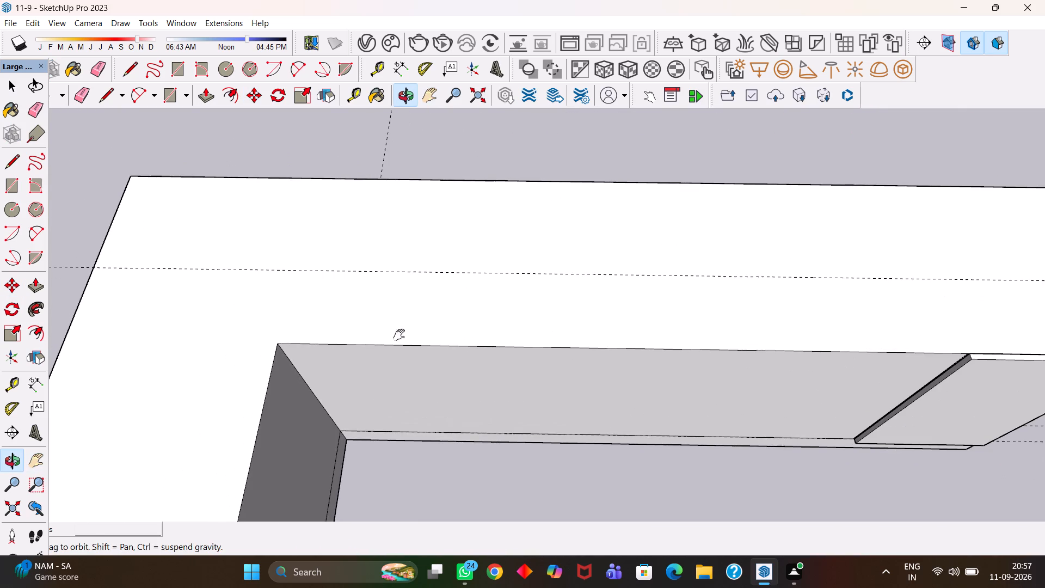
key("Escape")
left_click(284, 347)
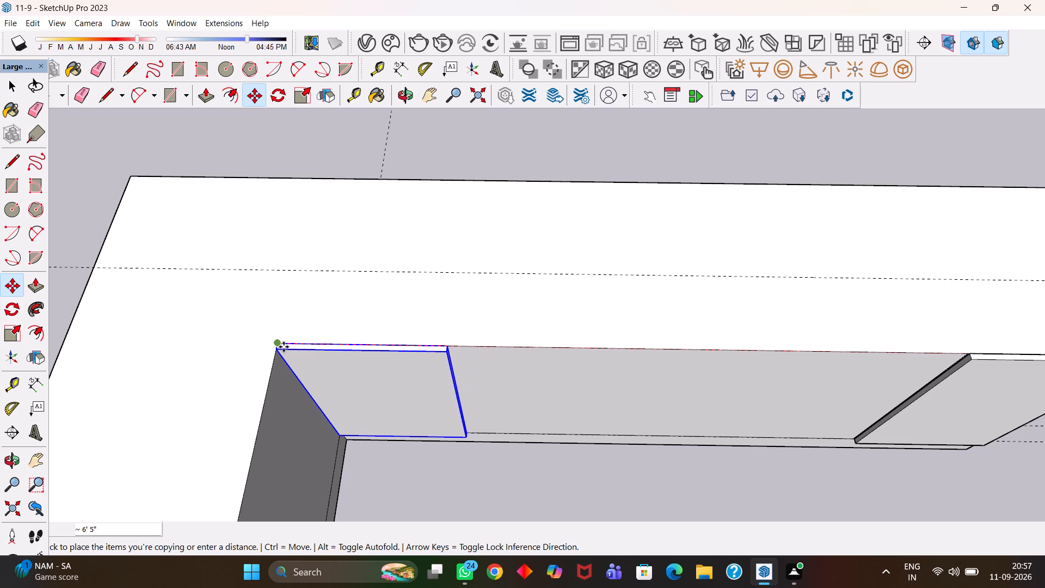
Divide the copy distance by 4 to fill the counter front with evenly spaced shutter panels.
type("/5")
key("Return")
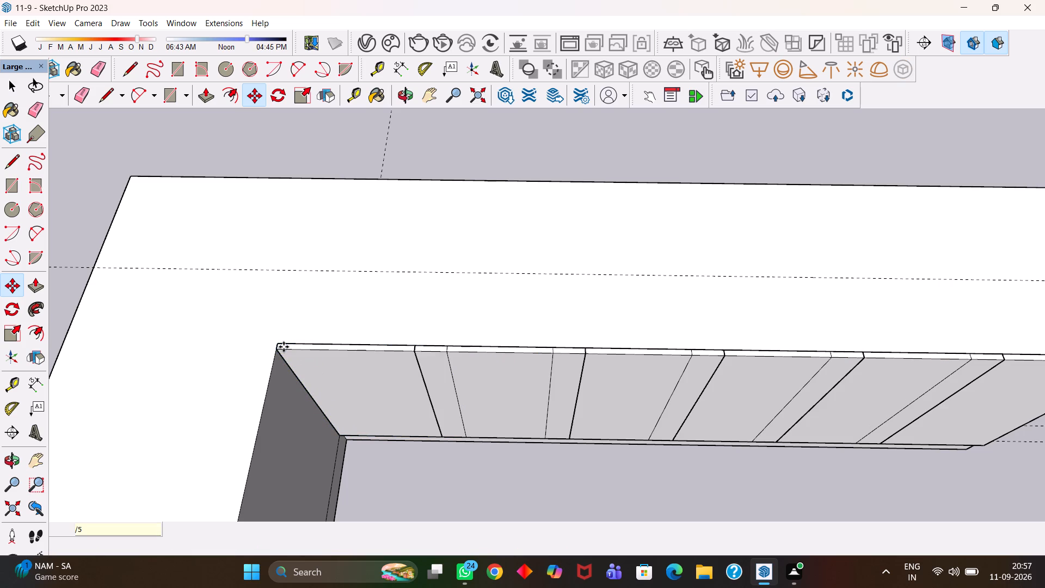
type("/4")
key("Return")
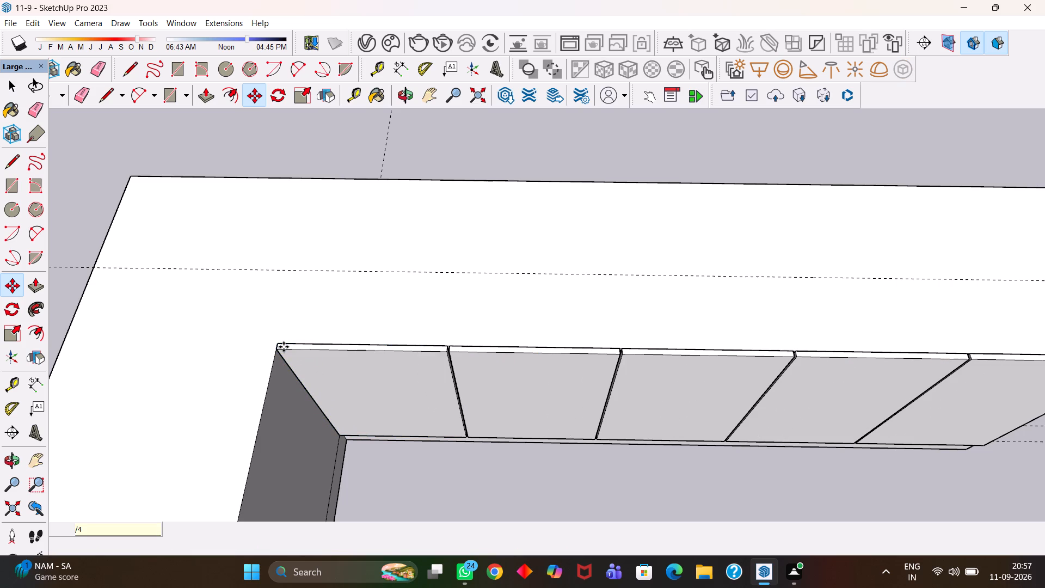
Place a vertical guide on the other counter arm's inner face, 1'4" from the inner corner edge.
key("h")
scroll(286, 348, "down", 15)
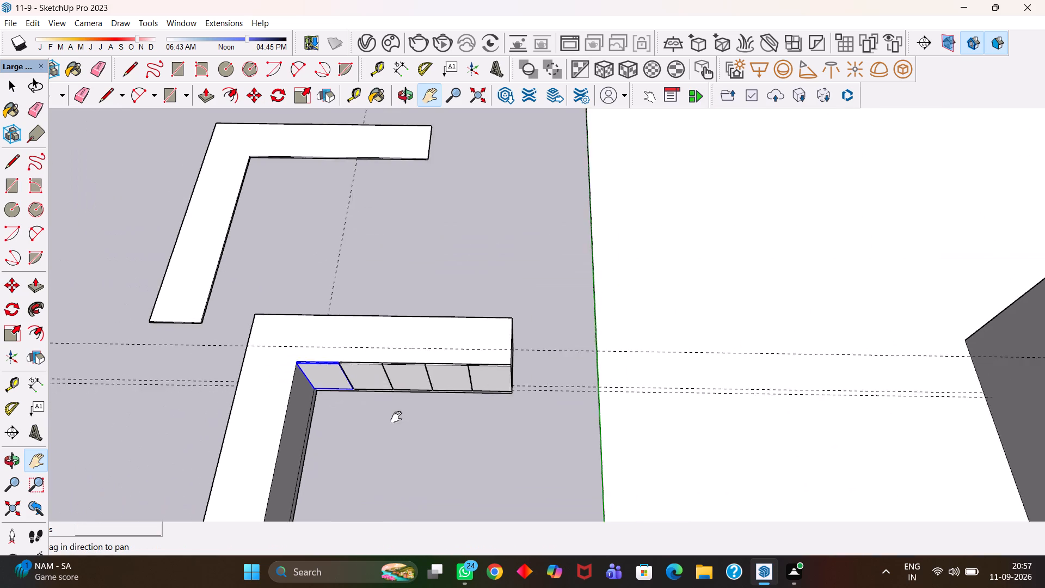
middle_click_drag(405, 420, 371, 340)
scroll(370, 341, "up", 7)
key("h")
left_click_drag(327, 348, 452, 354)
scroll(452, 359, "down", 5)
middle_click_drag(551, 409, 457, 439)
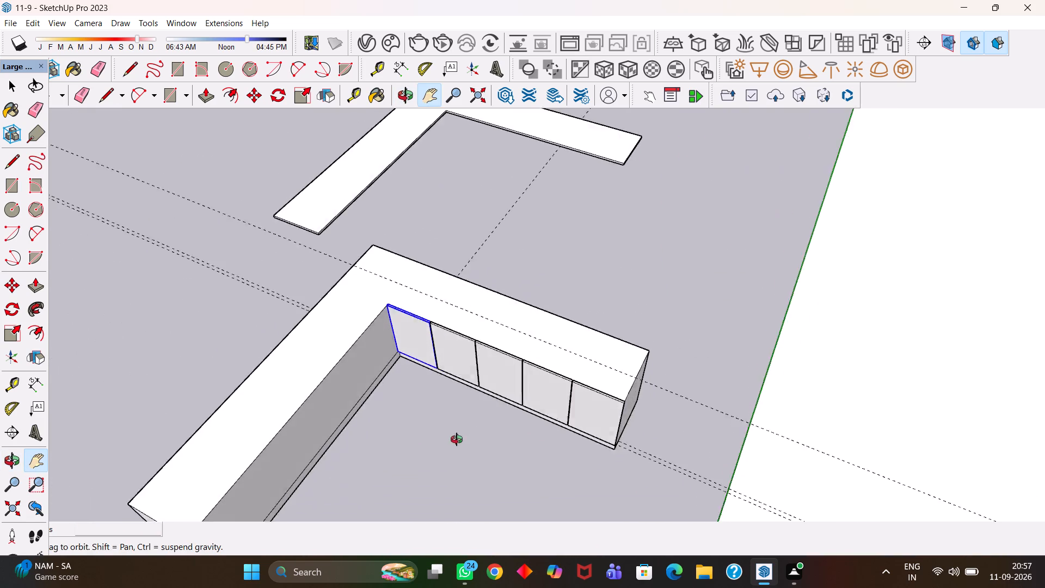
middle_click_drag(457, 439, 416, 436)
scroll(418, 436, "up", 3)
left_click_drag(373, 387, 515, 407)
scroll(515, 407, "down", 3)
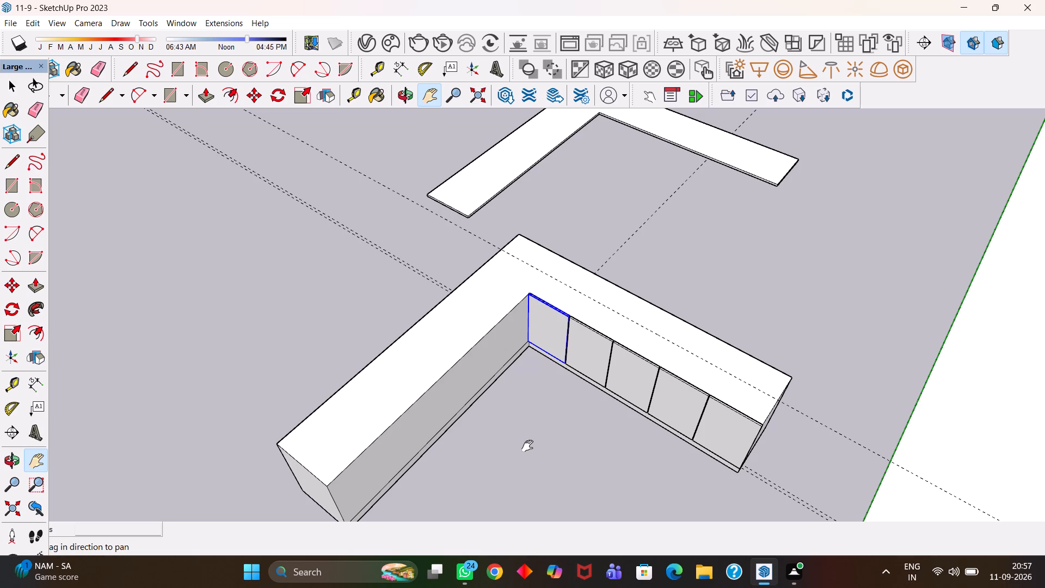
scroll(527, 446, "up", 6)
middle_click_drag(523, 435, 451, 463)
scroll(448, 463, "down", 3)
left_click_drag(440, 385, 574, 455)
middle_click_drag(548, 471, 478, 393)
scroll(566, 426, "up", 3)
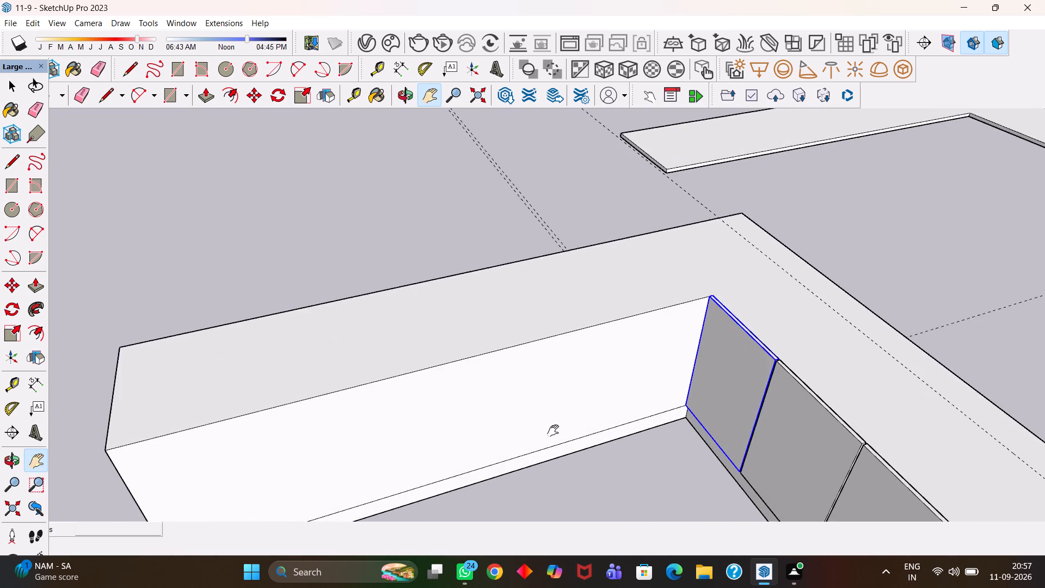
scroll(553, 431, "down", 5)
middle_click_drag(561, 439, 509, 431)
scroll(505, 433, "up", 8)
key("t")
double_click(670, 397)
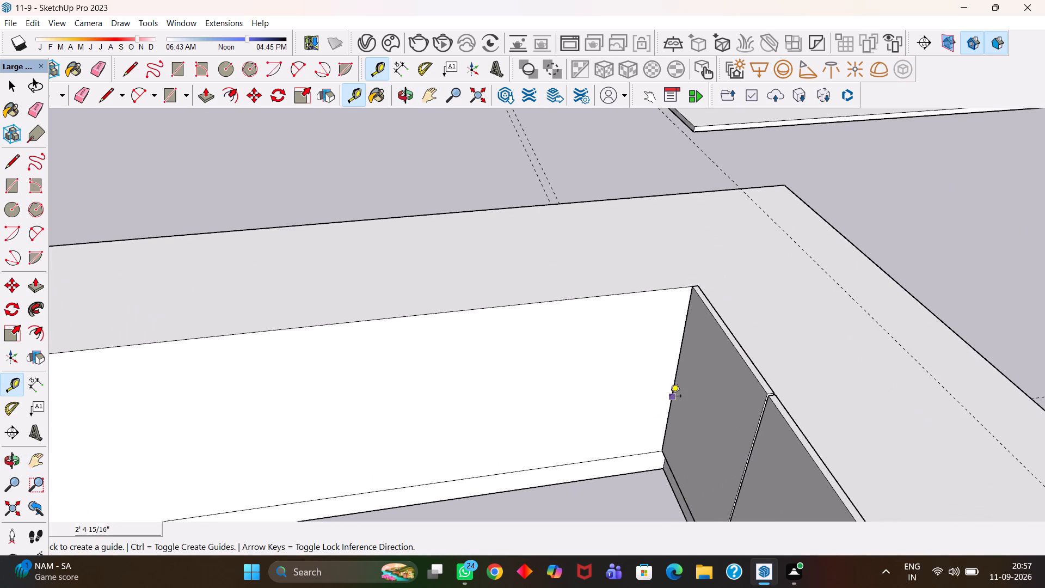
left_click(673, 393)
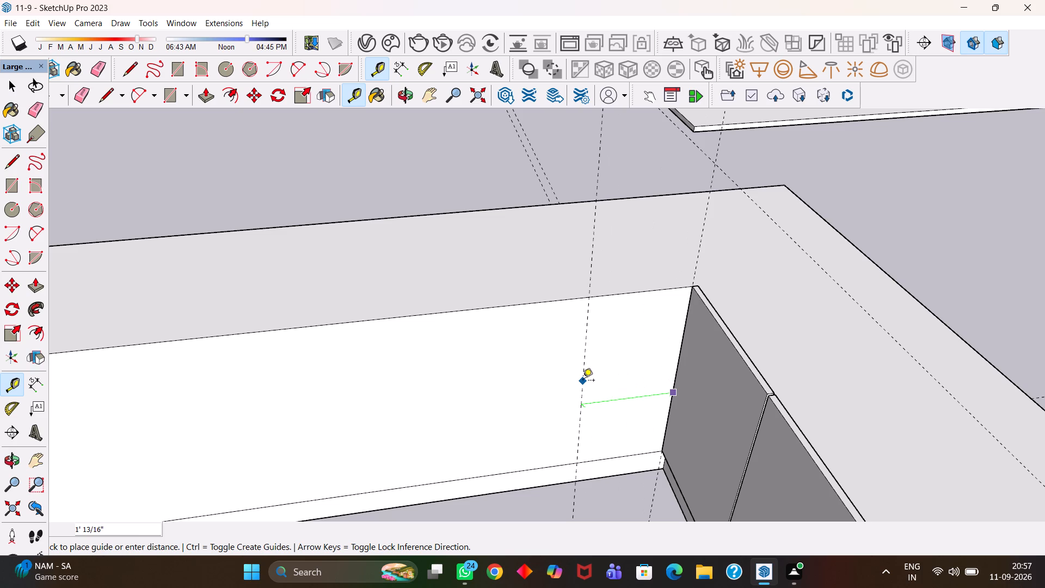
type("1'4\"")
key("Return")
Add two more vertical guides on that face, 1' beyond the first guide and 2' beyond that.
scroll(573, 366, "down", 3)
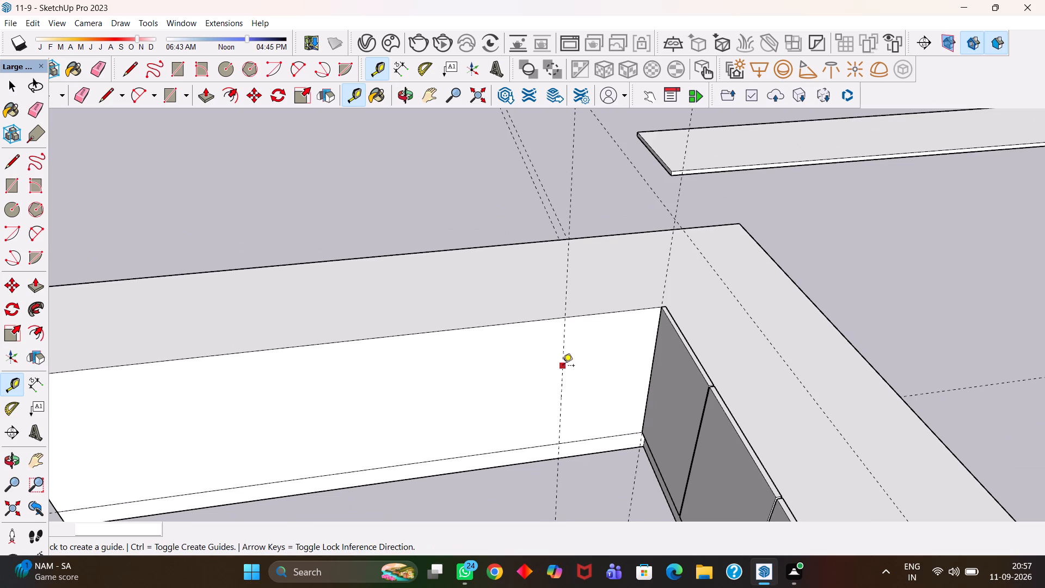
left_click(562, 366)
type("1'")
key("Return")
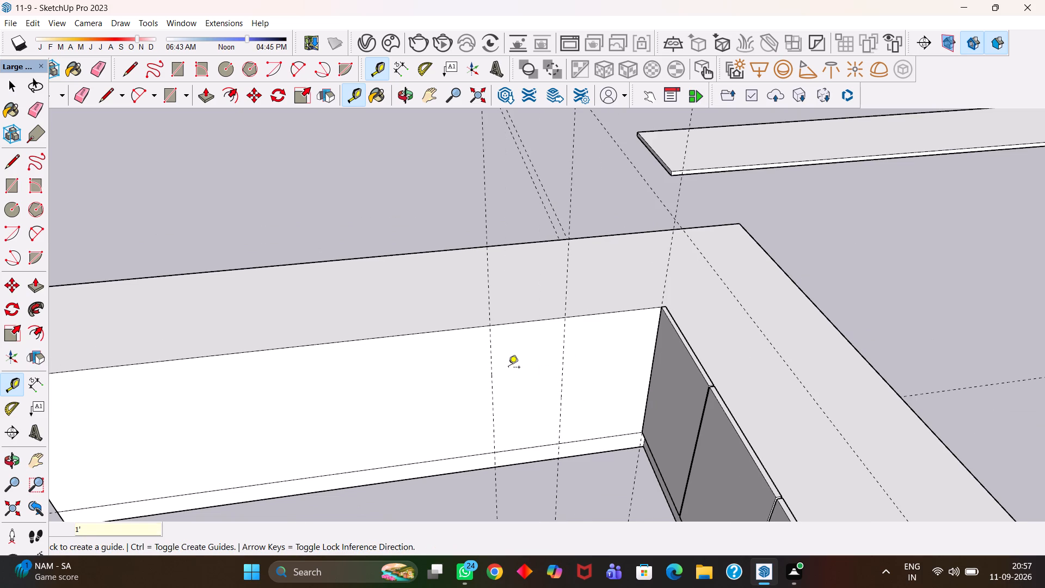
scroll(503, 371, "down", 5)
left_click(496, 373)
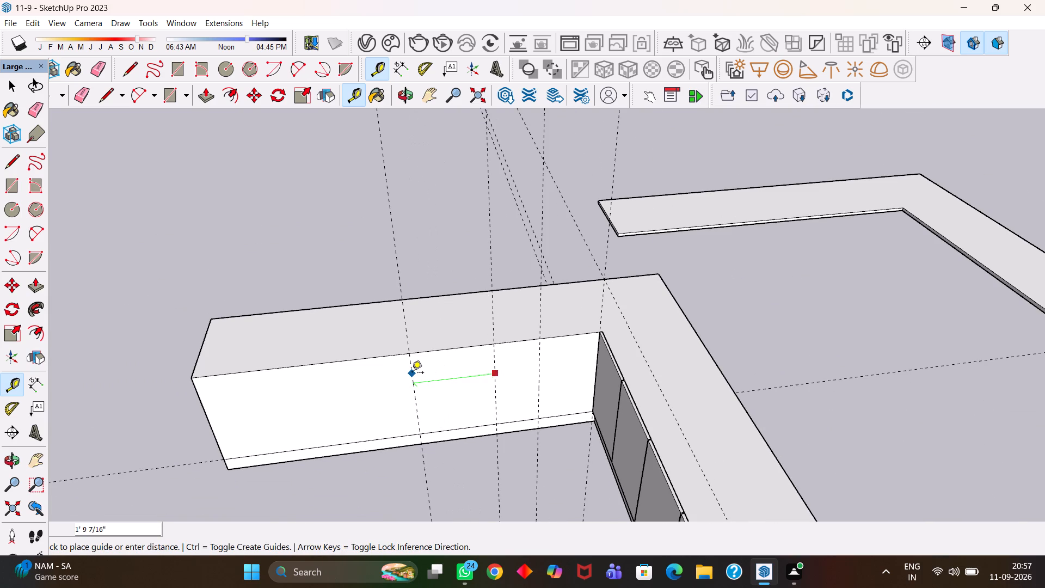
type("2'")
key("Return")
Add another vertical guide 2' from the last one, toward the free end of the counter arm.
key("h")
scroll(412, 373, "up", 2)
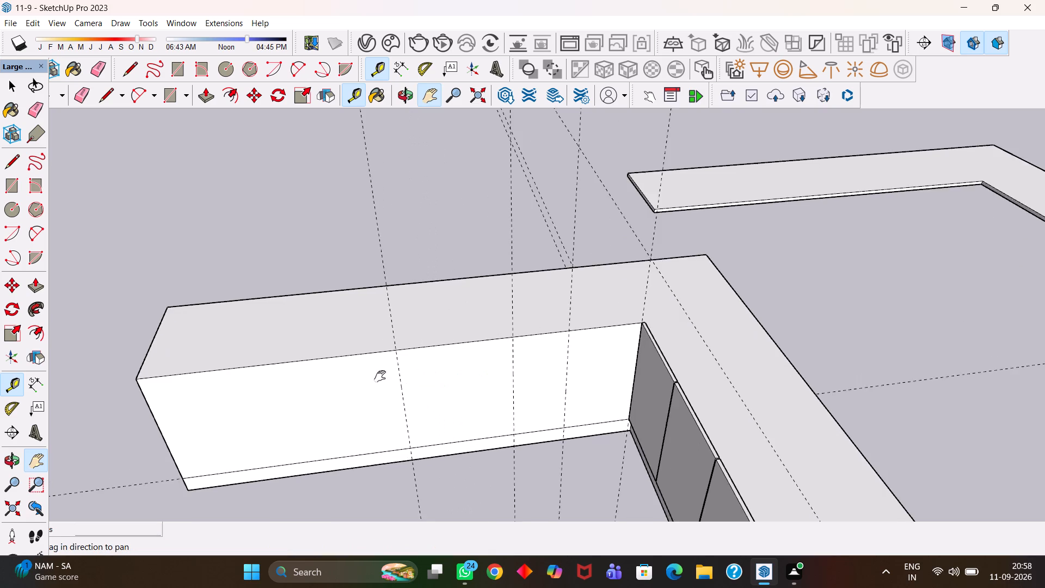
left_click_drag(373, 376, 461, 375)
scroll(481, 384, "down", 3)
middle_click_drag(495, 396, 469, 401)
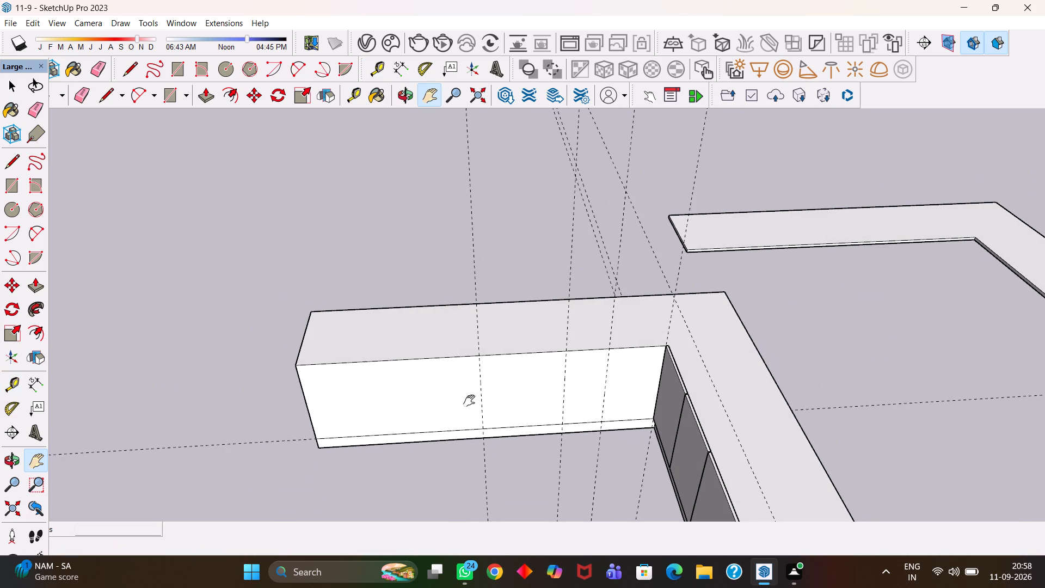
scroll(469, 401, "up", 2)
middle_click_drag(469, 402, 491, 402)
key("t")
left_click(491, 394)
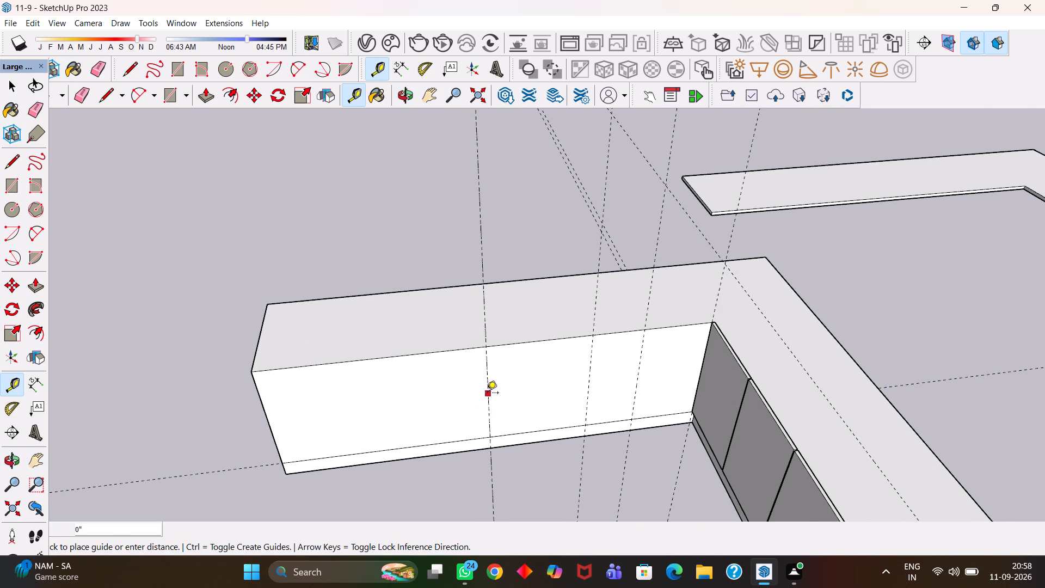
type("2'")
key("Return")
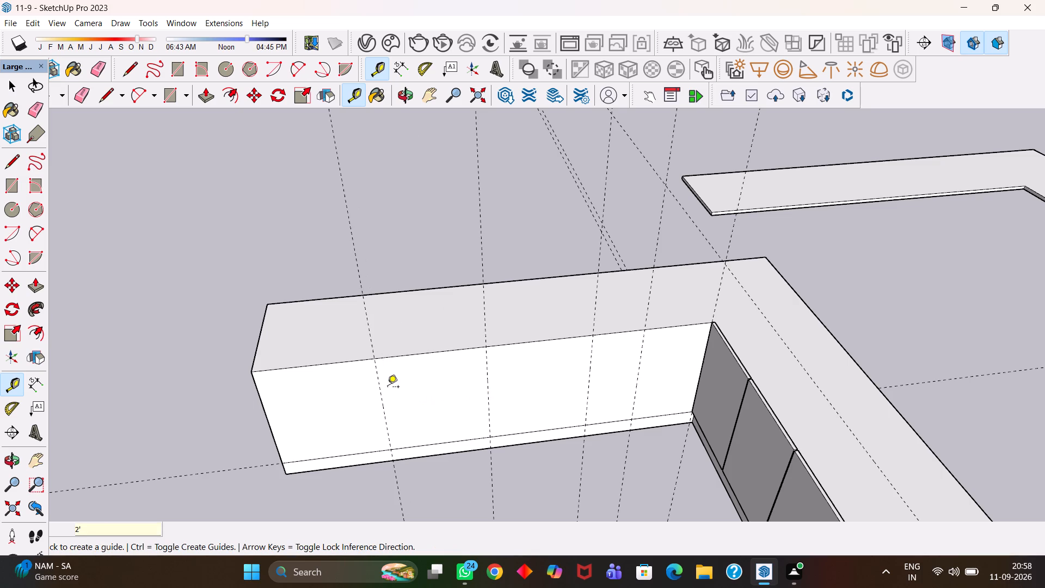
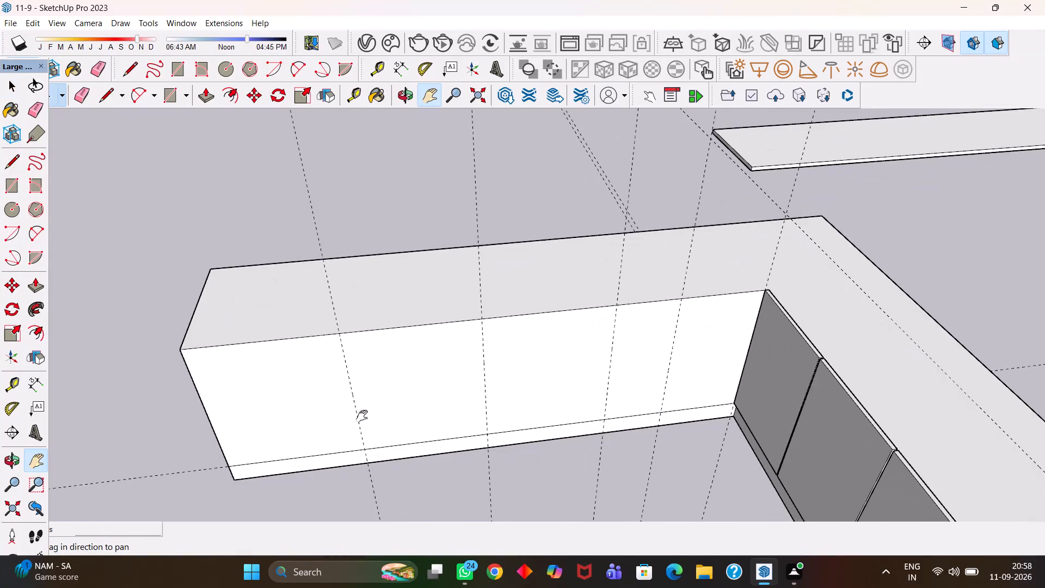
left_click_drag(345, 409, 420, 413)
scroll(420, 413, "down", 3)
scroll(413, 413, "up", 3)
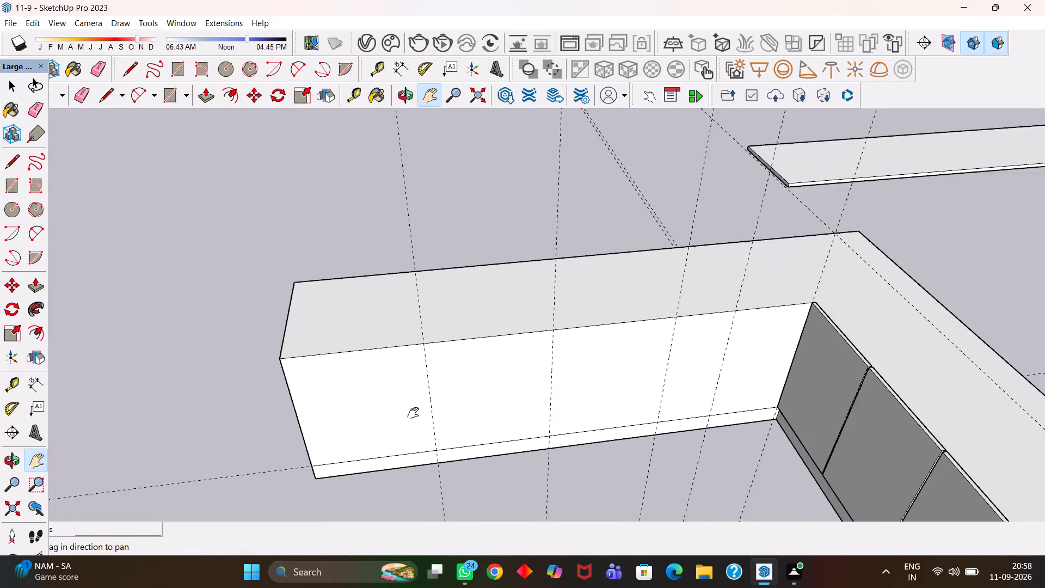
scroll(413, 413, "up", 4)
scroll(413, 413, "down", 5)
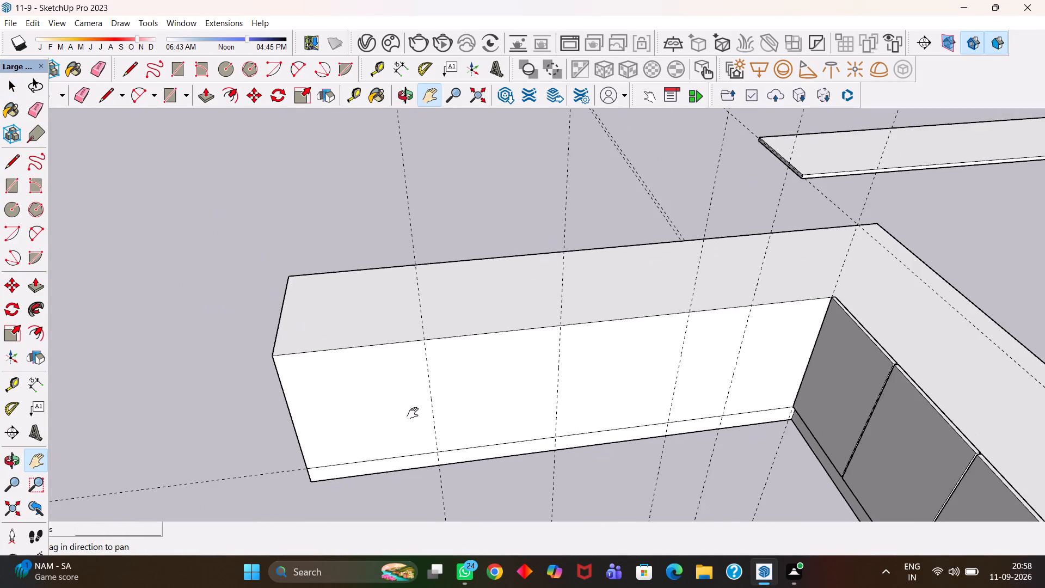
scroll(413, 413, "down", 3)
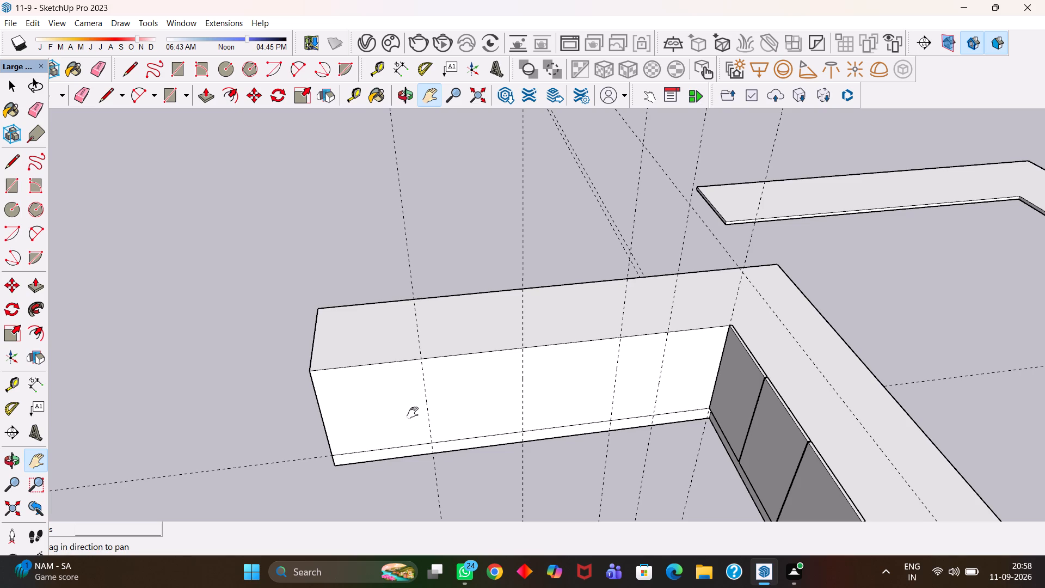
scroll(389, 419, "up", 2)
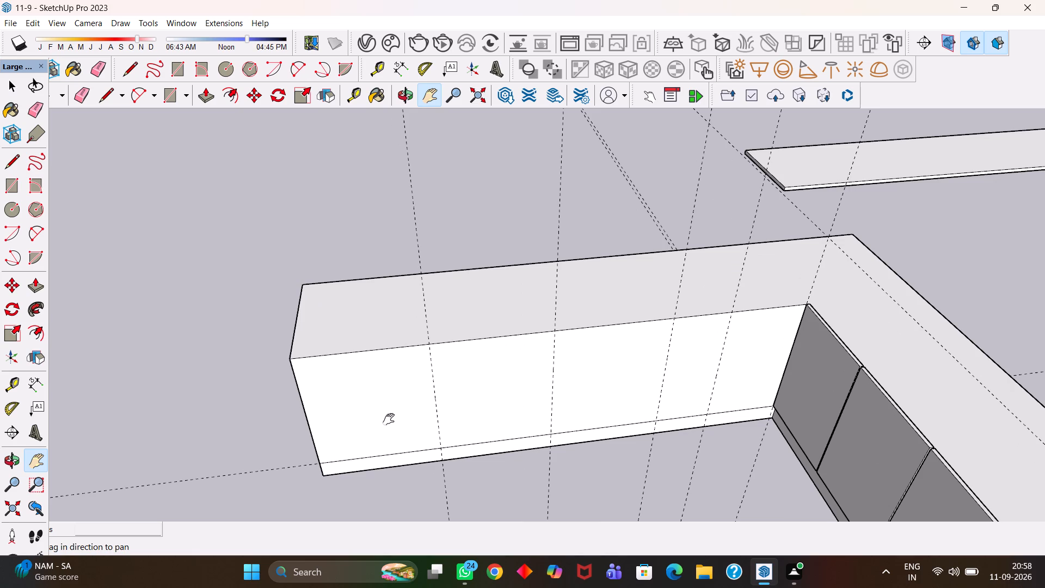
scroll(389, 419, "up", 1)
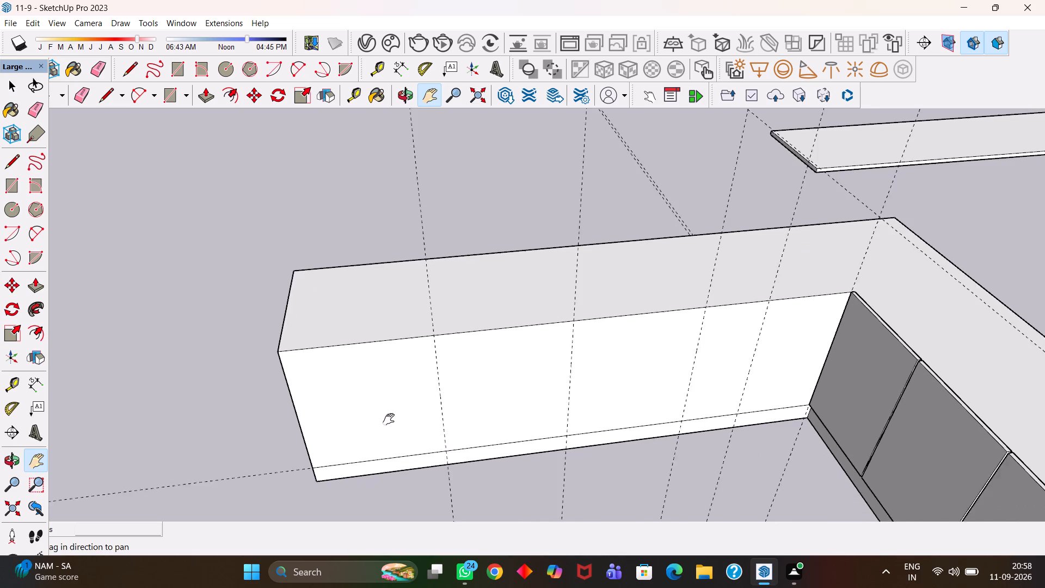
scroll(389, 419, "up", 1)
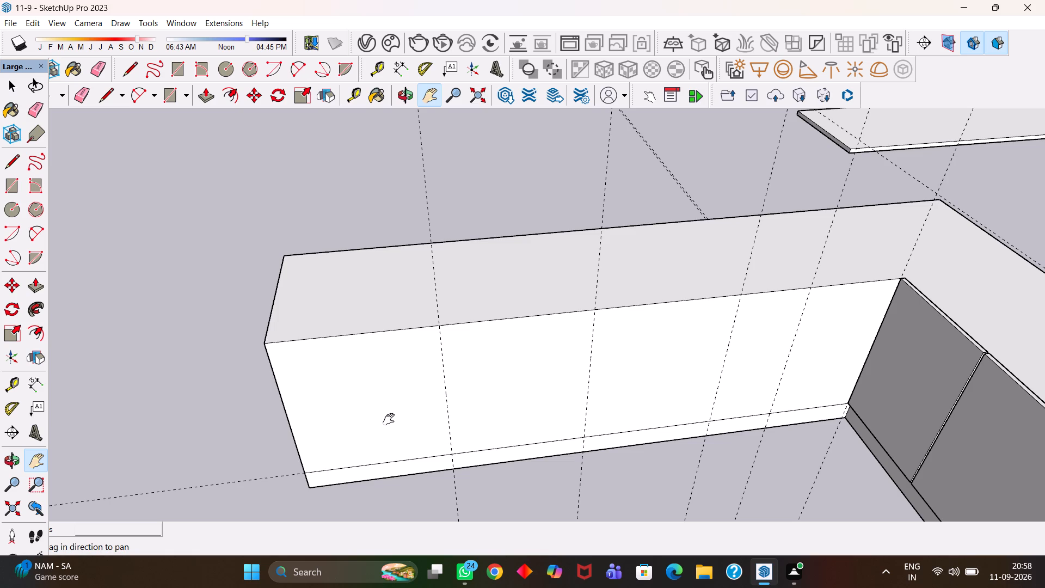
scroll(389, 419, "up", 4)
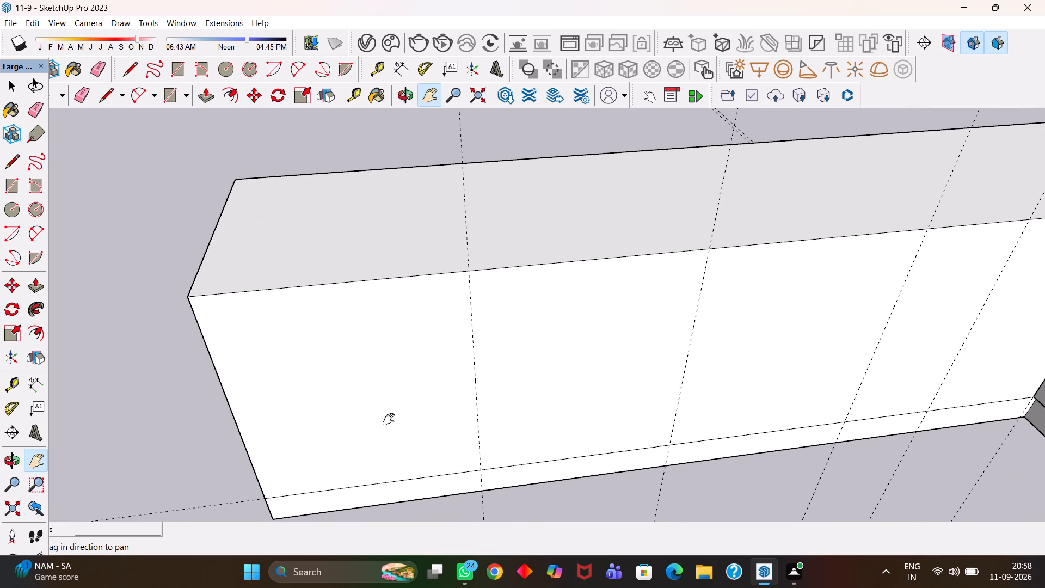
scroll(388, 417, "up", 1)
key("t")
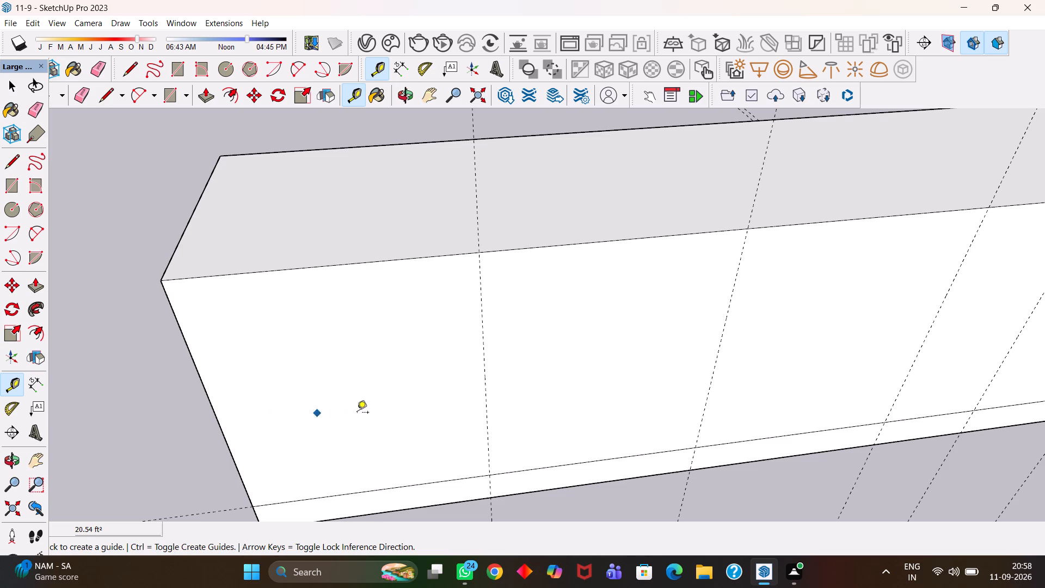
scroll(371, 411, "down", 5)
Draw a 2' by 2'5" rectangle on the counter arm's inner face, between the two guides nearest its free end.
key("r")
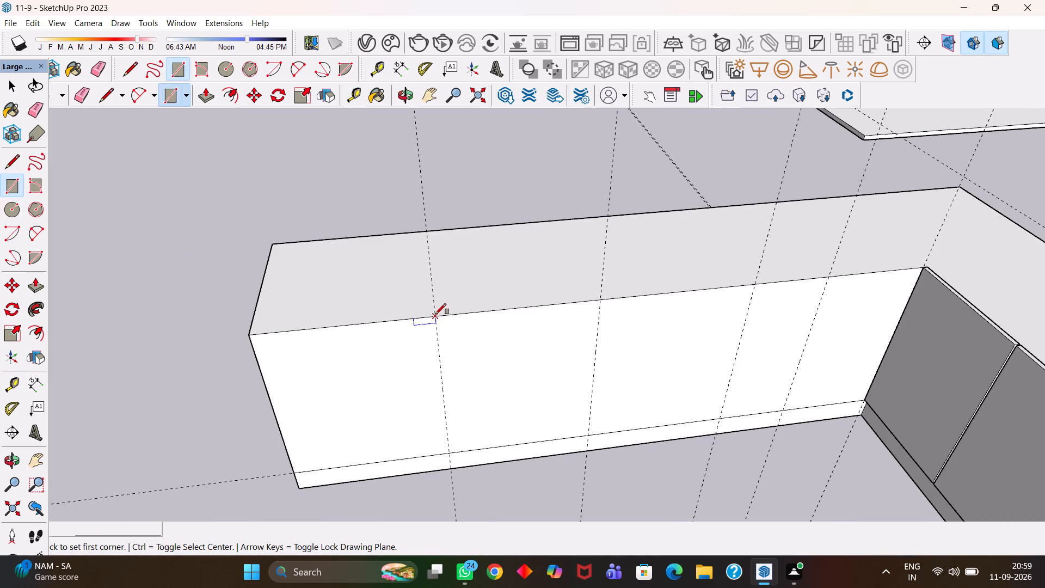
left_click(434, 314)
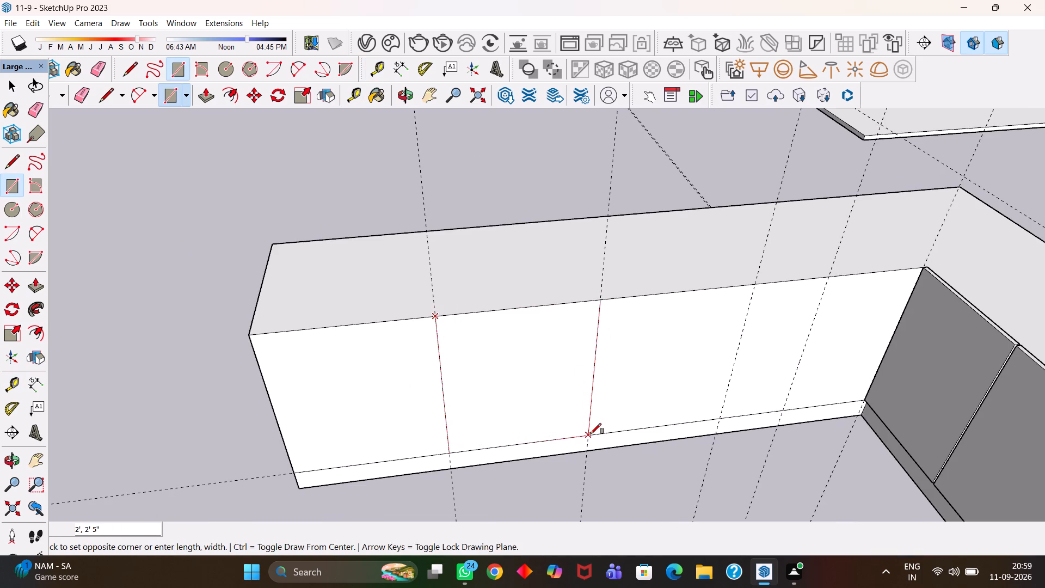
left_click(591, 434)
Draw a rectangle between the two vertical guides nearest the inner corner, from the face's upper edge down to the plinth line.
key("h")
left_click_drag(626, 424, 567, 424)
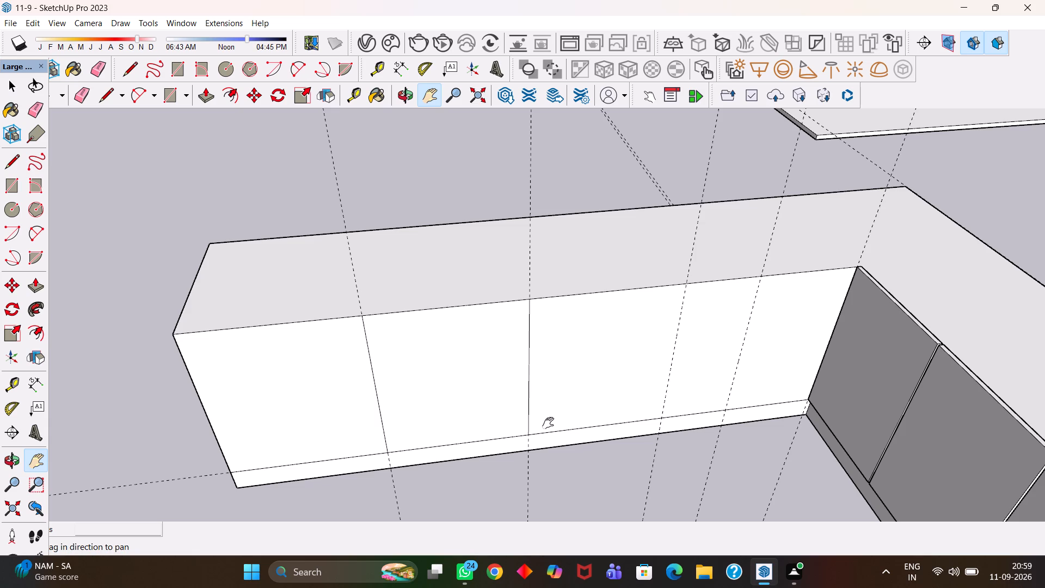
key("h")
left_click_drag(622, 443, 487, 429)
middle_click_drag(524, 414, 501, 419)
left_click_drag(511, 386, 550, 434)
middle_click_drag(554, 435, 562, 436)
key("r")
left_click(569, 326)
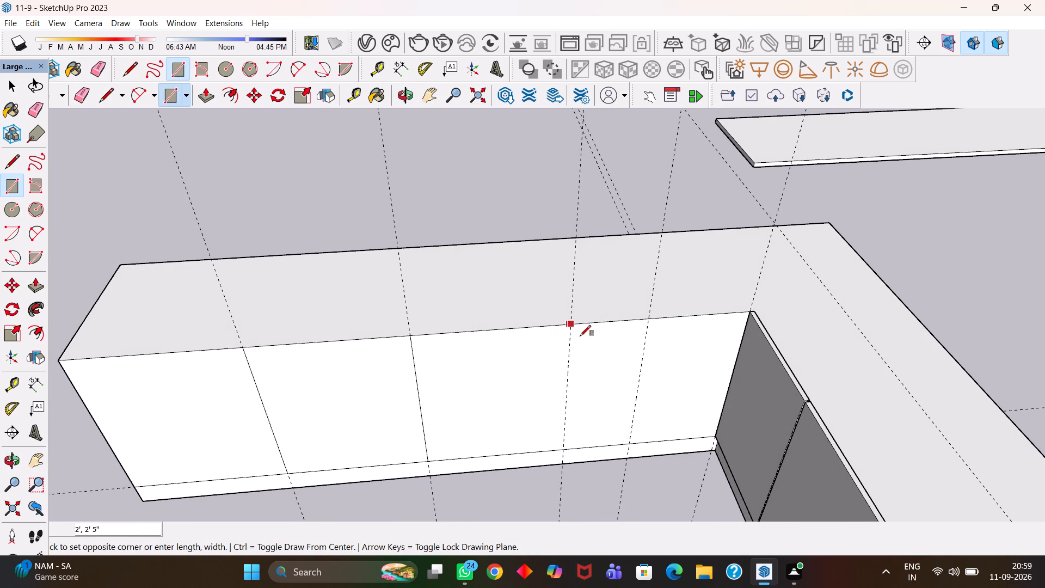
key("h")
scroll(601, 430, "up", 4)
left_click_drag(599, 425, 571, 429)
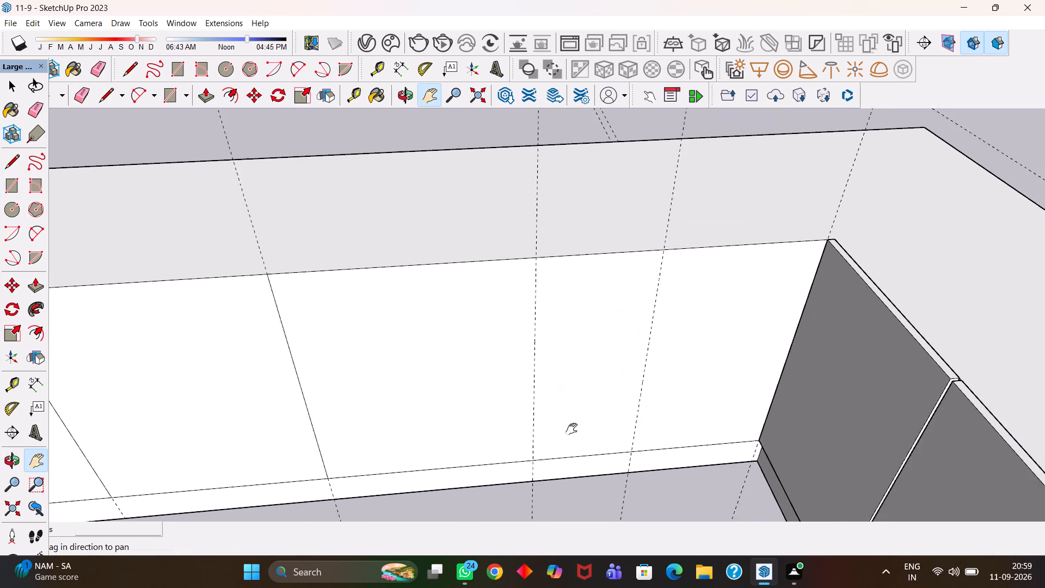
left_click_drag(571, 429, 571, 426)
key("r")
key("space")
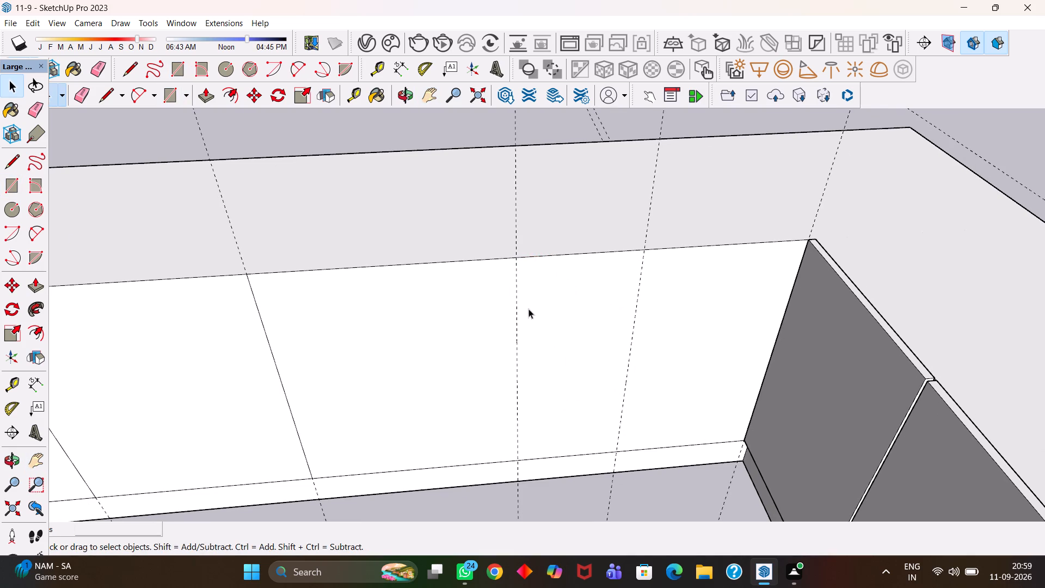
key("r")
left_click(516, 259)
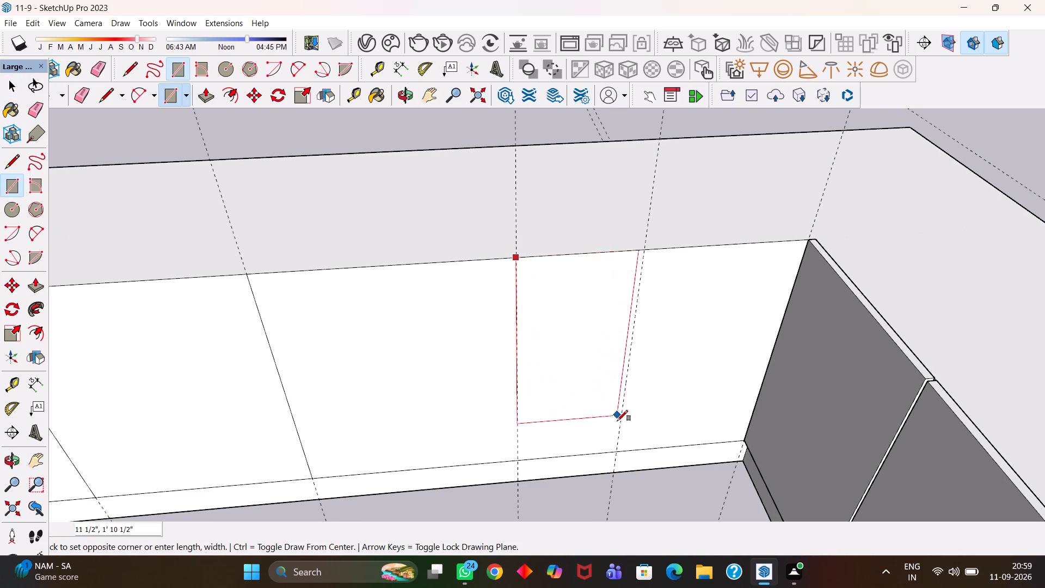
left_click(618, 450)
Place a horizontal guide about 1' above the plinth line and draw a line along it across the two 2' bays.
scroll(589, 417, "down", 5)
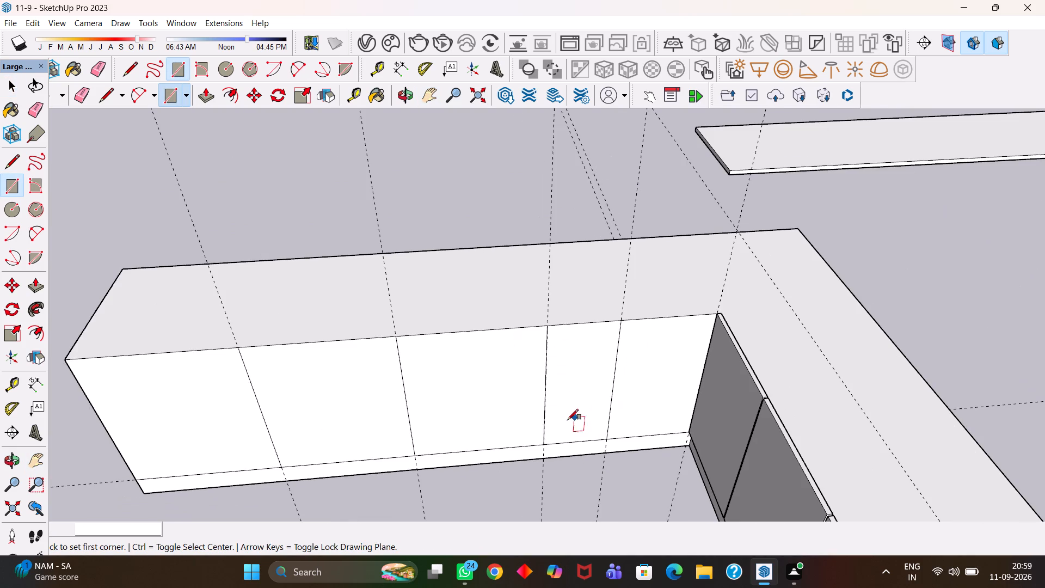
key("t")
left_click(480, 448)
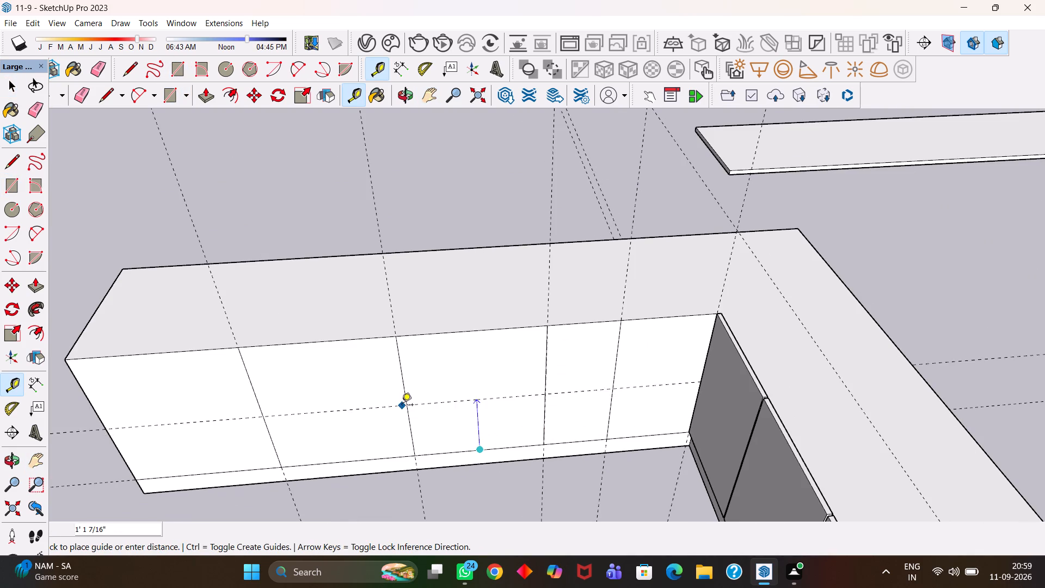
left_click(408, 407)
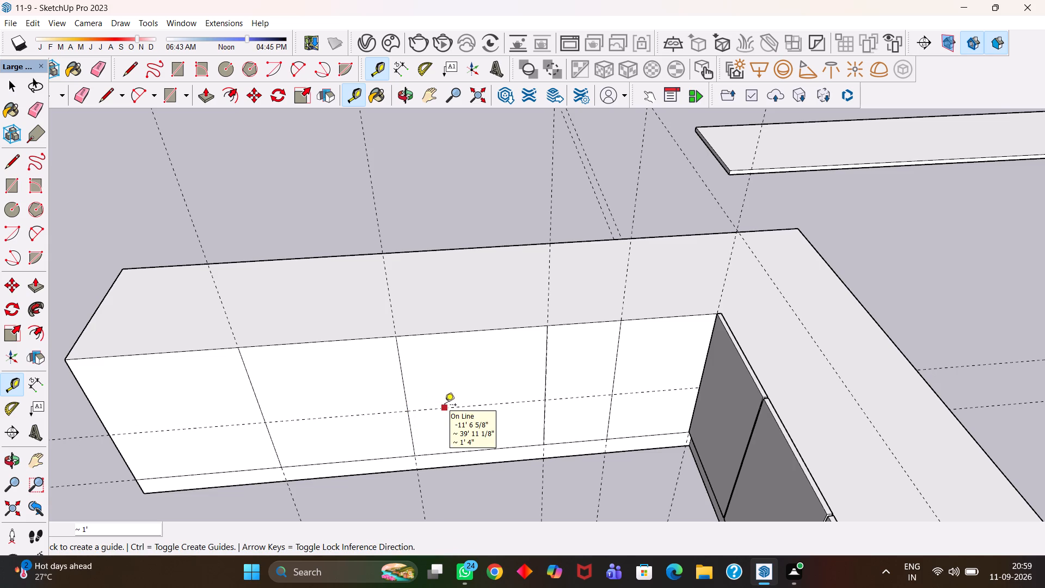
scroll(446, 406, "down", 4)
key("l")
left_click(513, 403)
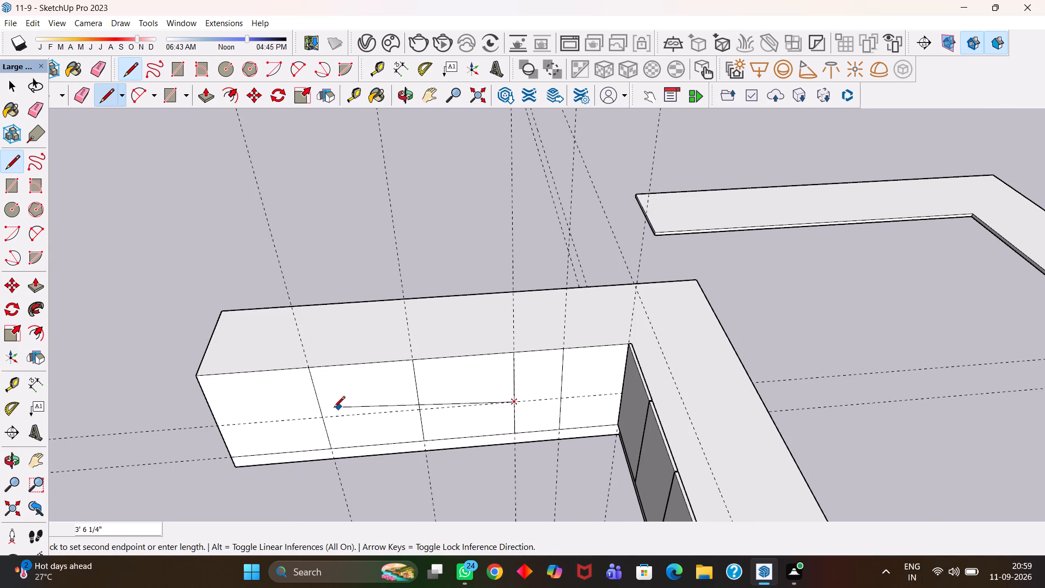
left_click(321, 416)
Place a horizontal guide about 8 1/2" above that dividing line and draw a 4' line along it across the same two bays.
key("t")
left_click(366, 412)
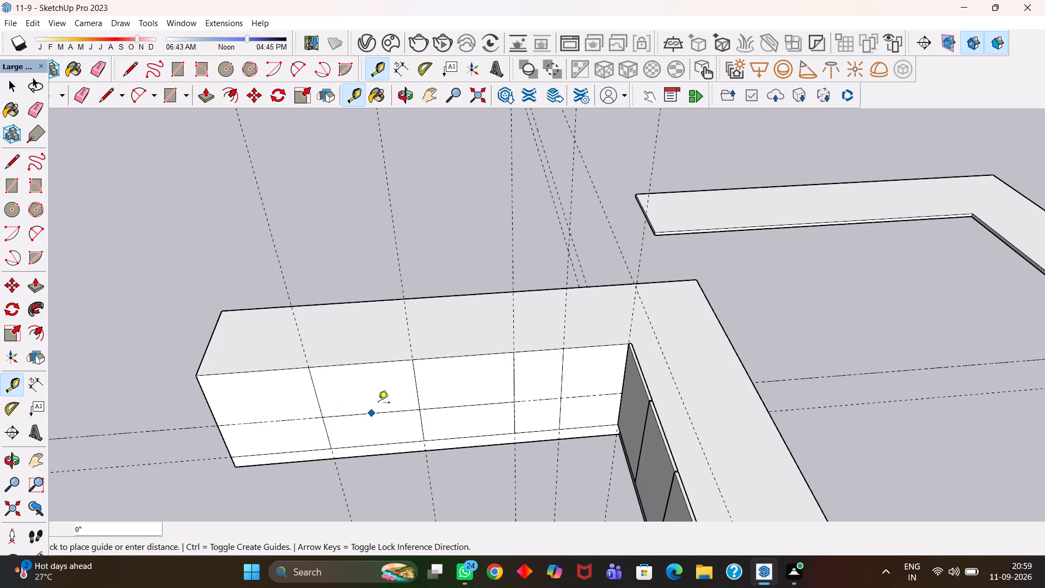
left_click(416, 385)
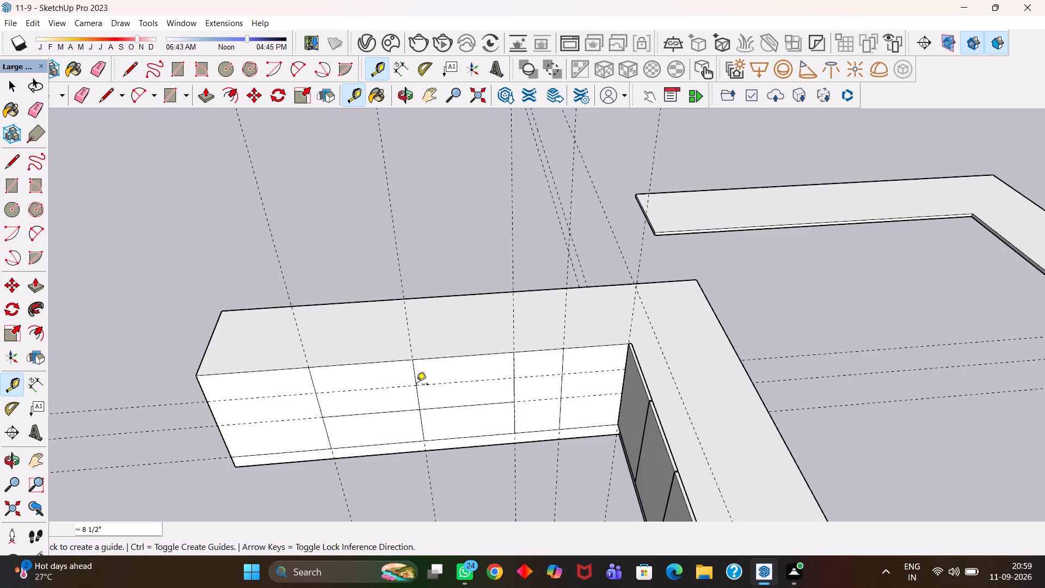
key("l")
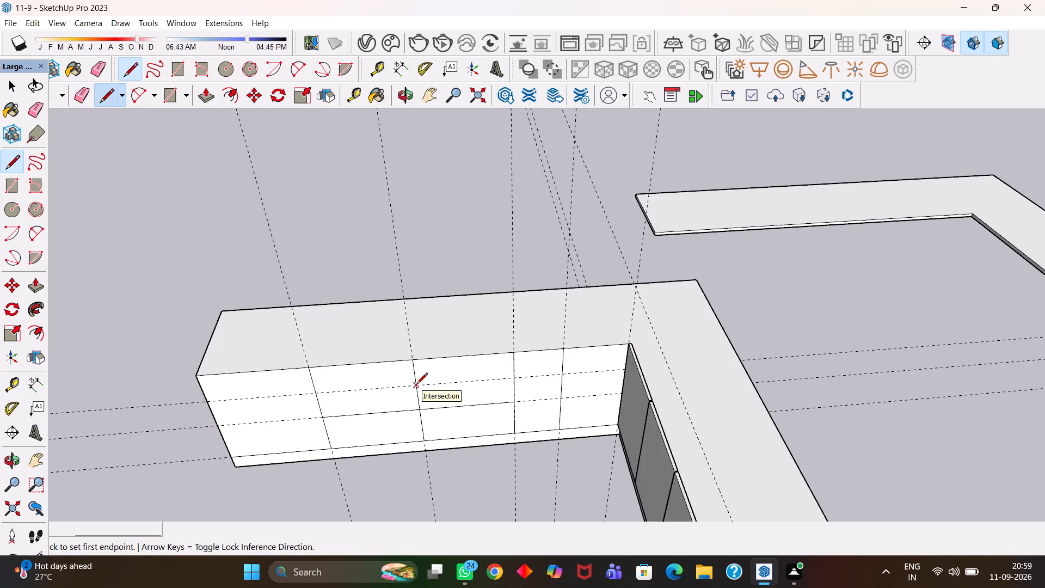
key("Return")
left_click(318, 397)
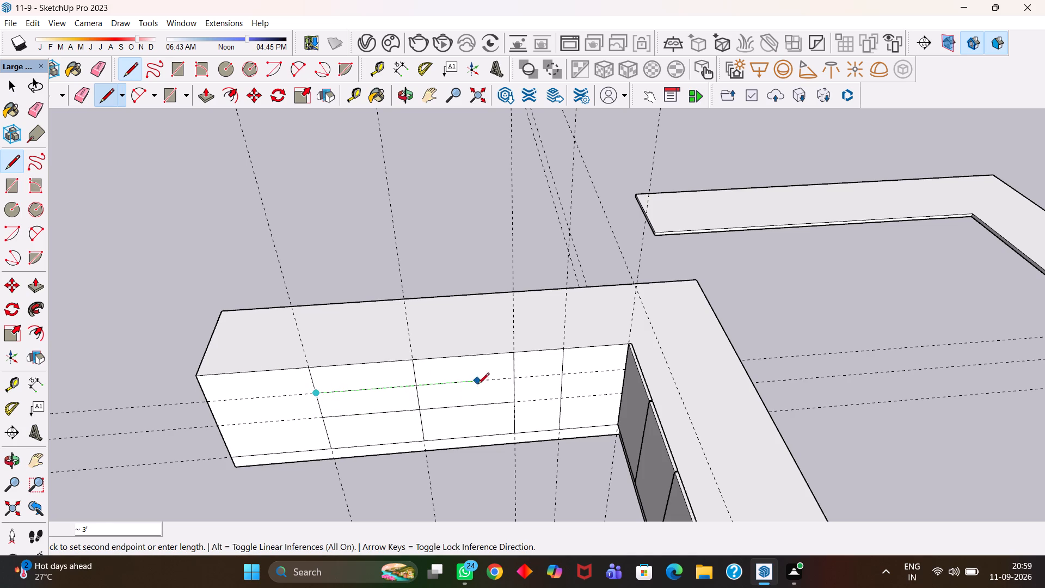
left_click(515, 379)
Erase the upper horizontal guide and the upper dividing line's segment in the 2' bay nearer the corner.
key("e")
left_click_drag(458, 383, 466, 383)
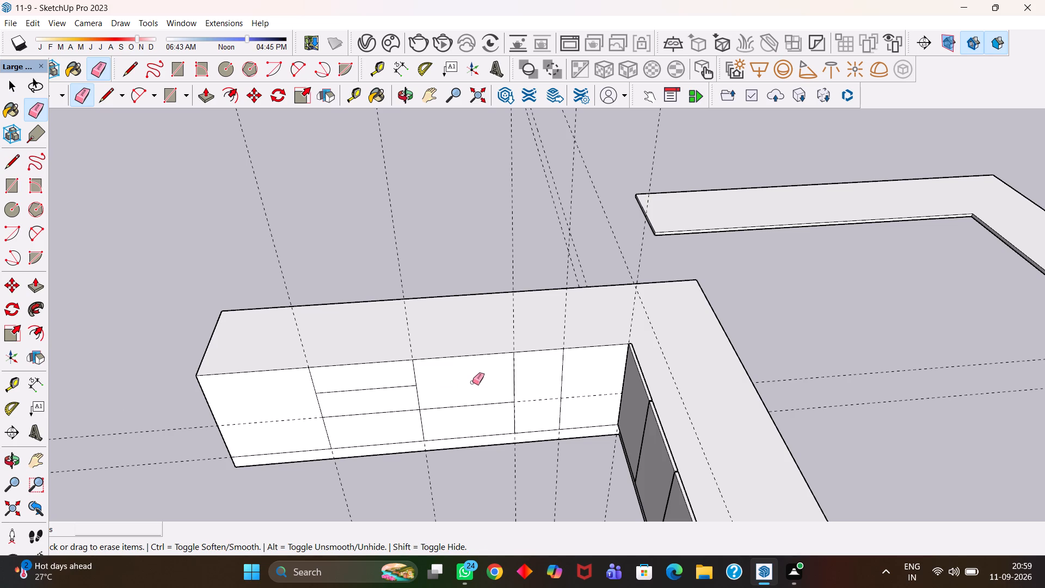
Place a vertical guide about 1' 5/8" into the free-end bay and draw a 2'5" dividing line along it.
scroll(472, 382, "down", 3)
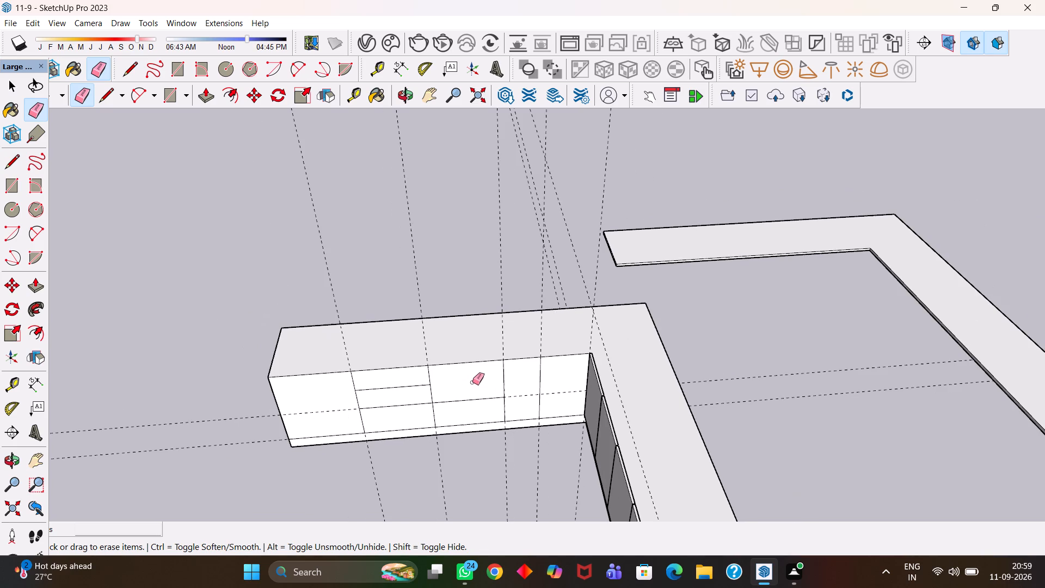
scroll(513, 366, "down", 4)
middle_click_drag(481, 419, 454, 416)
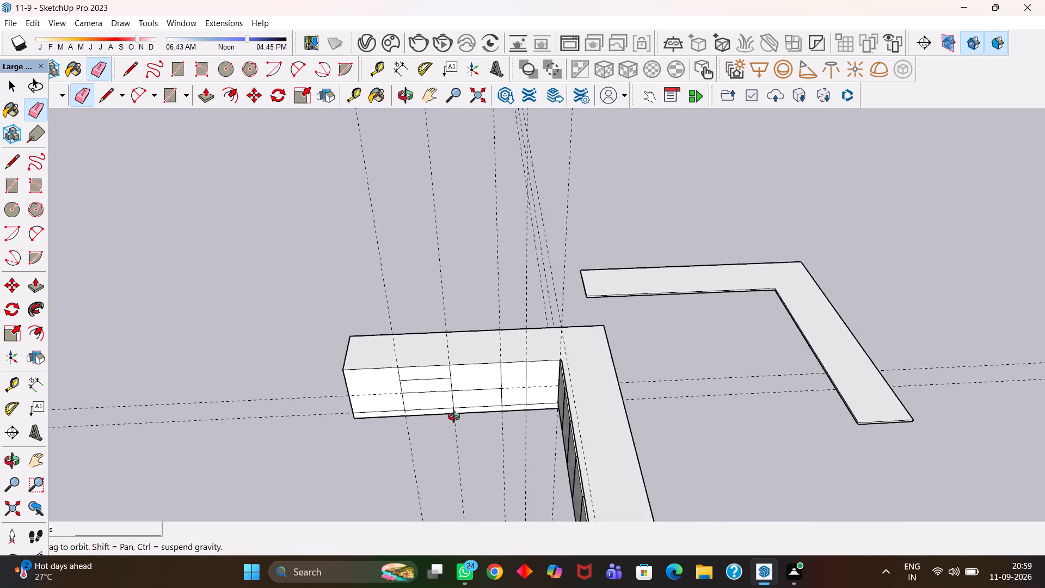
middle_click_drag(454, 416, 448, 416)
scroll(451, 416, "up", 8)
key("h")
middle_click_drag(379, 379, 411, 388)
scroll(411, 388, "up", 1)
left_click_drag(333, 371, 453, 395)
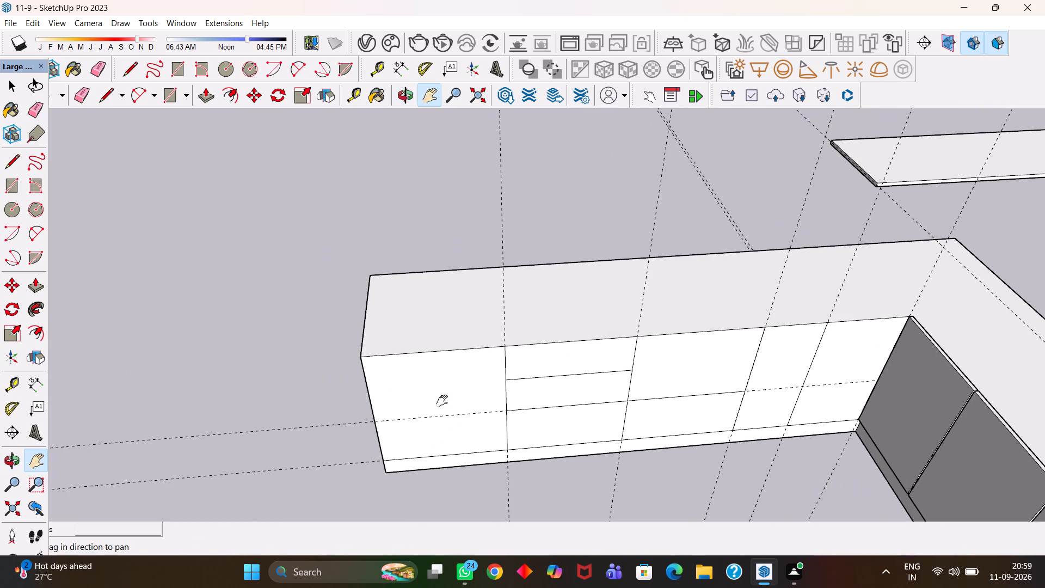
key("t")
left_click(508, 392)
left_click(433, 354)
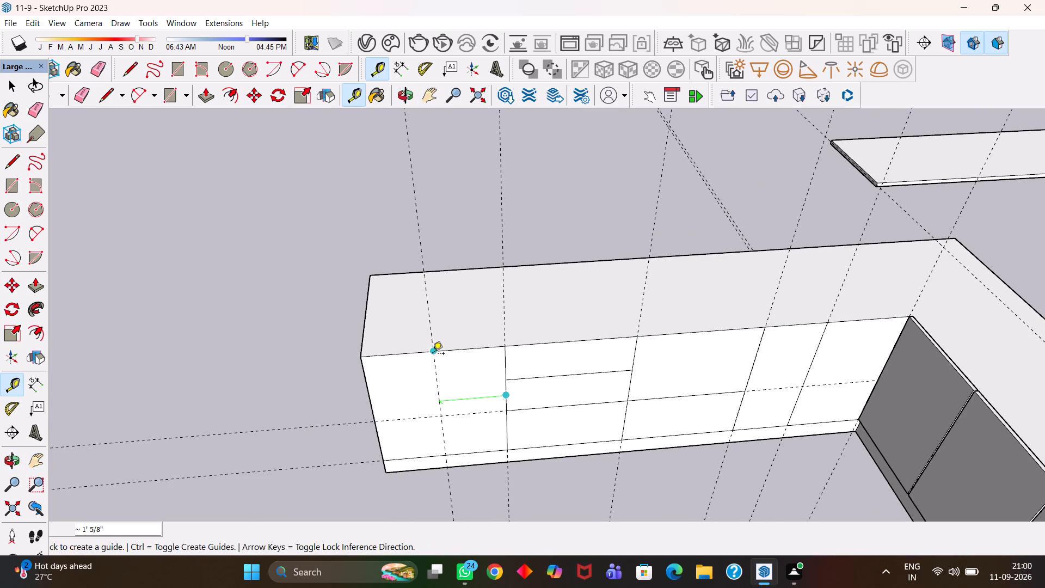
key("l")
left_click(434, 354)
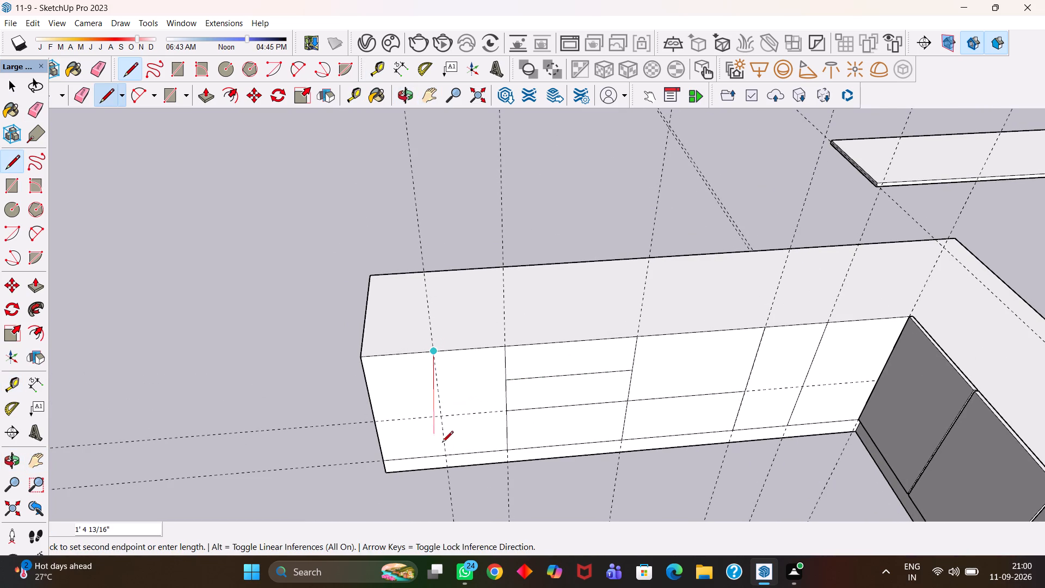
left_click(446, 454)
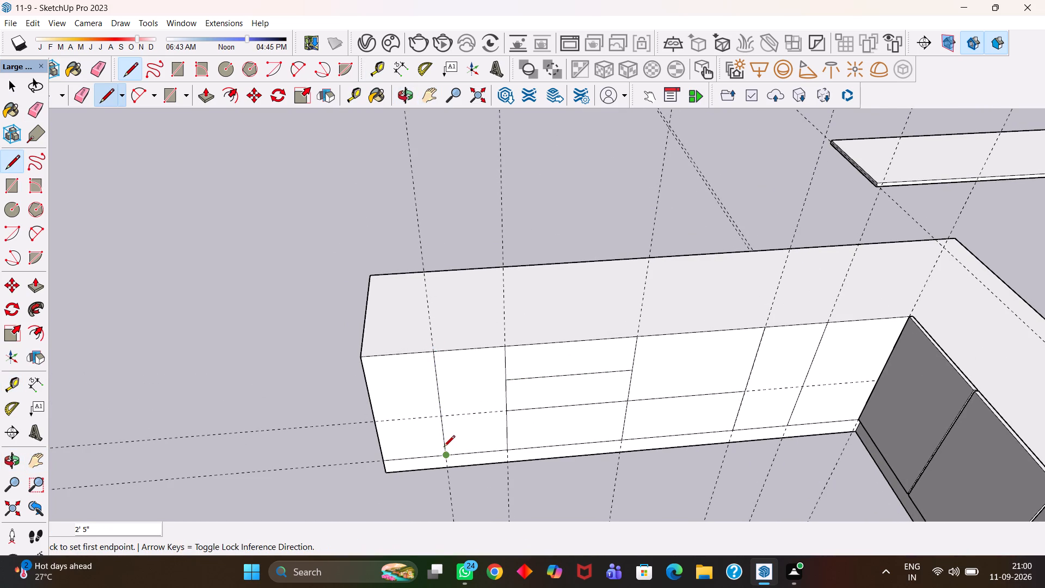
Erase the leftover horizontal and vertical guides around the divided counter front.
key("e")
left_click_drag(418, 414, 425, 427)
left_click_drag(452, 486, 423, 488)
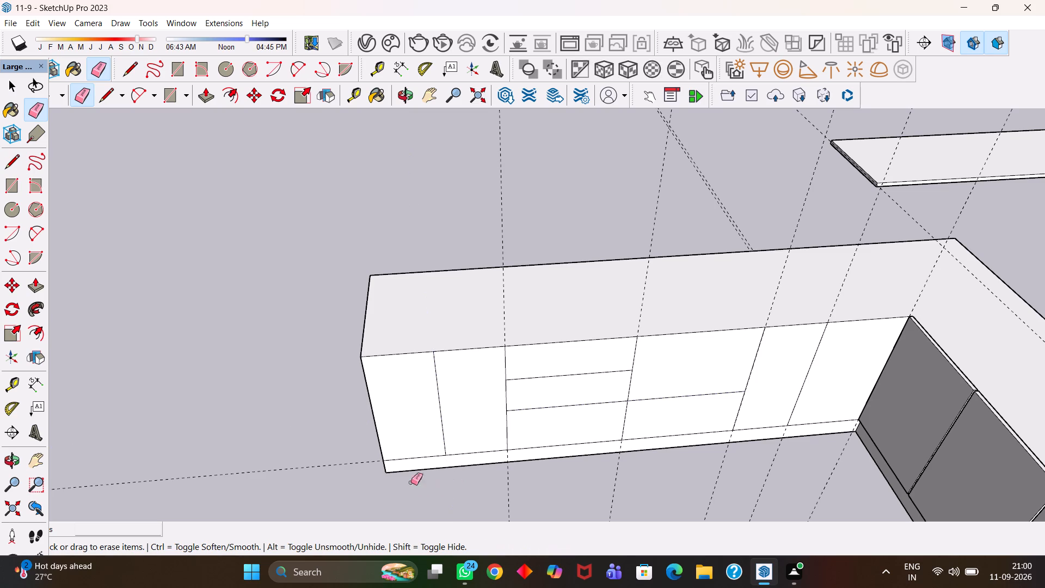
left_click_drag(371, 458, 342, 461)
left_click_drag(361, 464, 370, 467)
left_click_drag(472, 486, 650, 483)
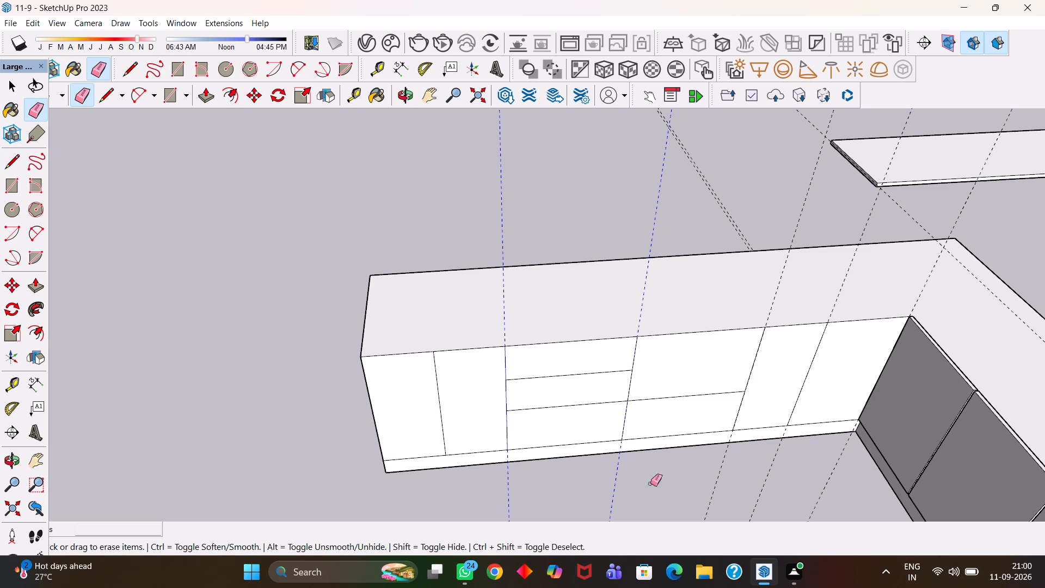
left_click_drag(650, 483, 838, 491)
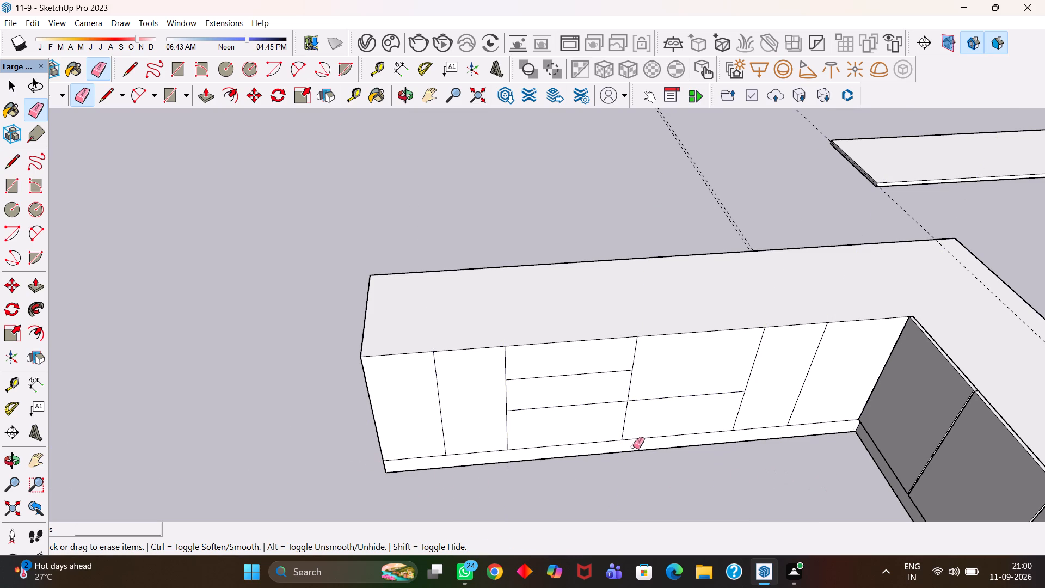
key("h")
scroll(609, 444, "down", 1)
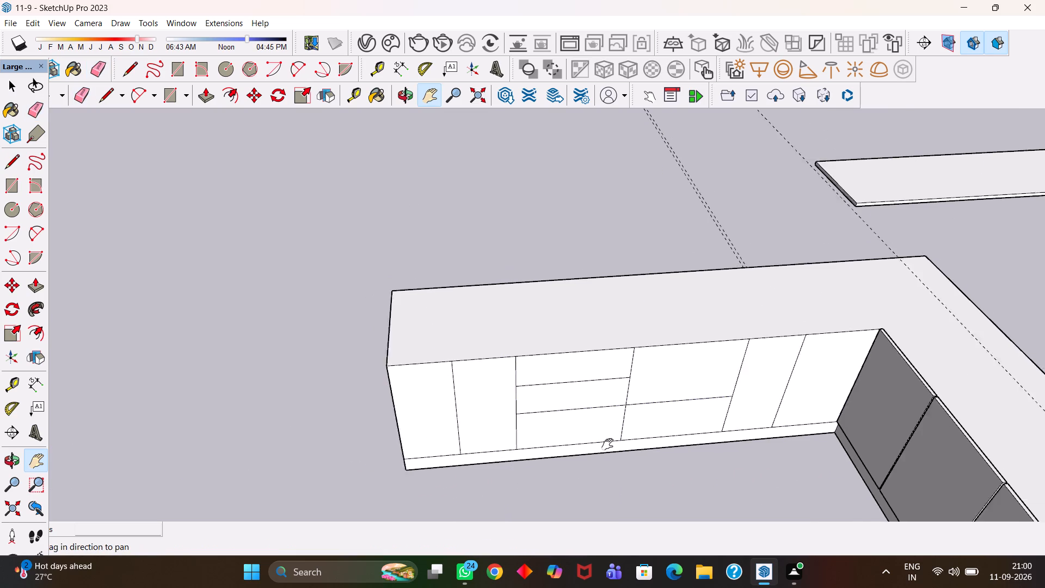
Copy the free-end bay's front face about 1'6" out in front of the counter.
scroll(607, 444, "down", 1)
scroll(556, 436, "up", 4)
key("h")
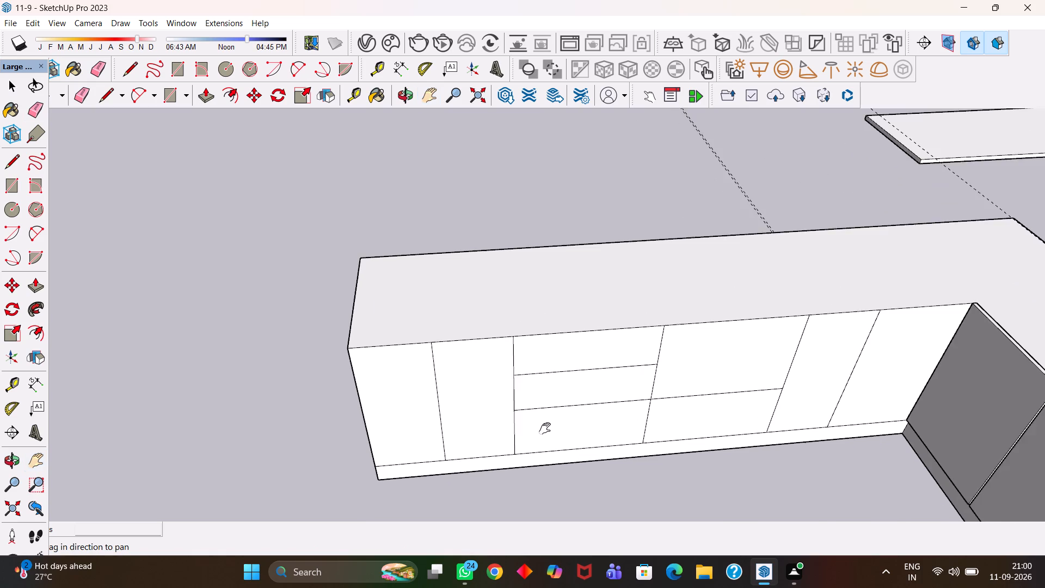
scroll(543, 430, "down", 4)
left_click_drag(429, 428, 441, 389)
middle_click_drag(432, 390, 438, 416)
scroll(438, 416, "up", 1)
key("space")
left_click(448, 401)
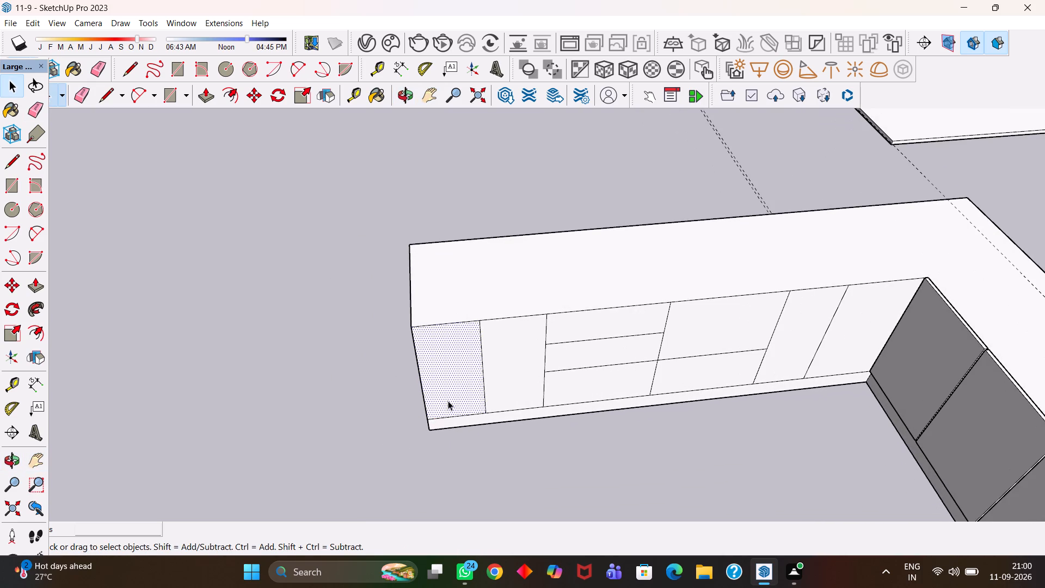
scroll(448, 401, "down", 2)
key("m")
left_click(448, 401)
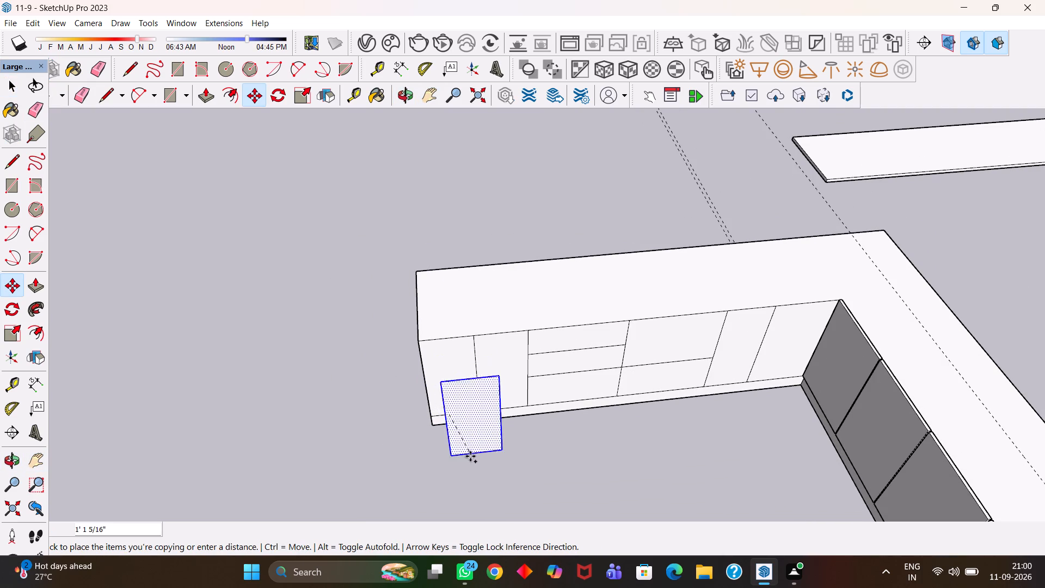
left_click(475, 470)
Push/Pull the copied face to a thickness of 18 mm to form a shutter panel.
scroll(469, 446, "up", 2)
key("p")
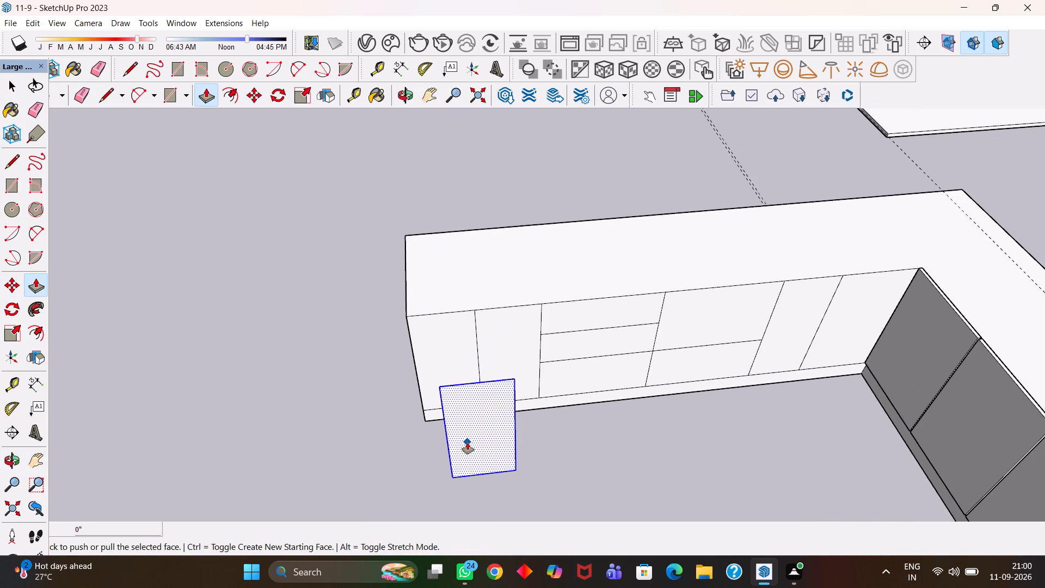
left_click(476, 440)
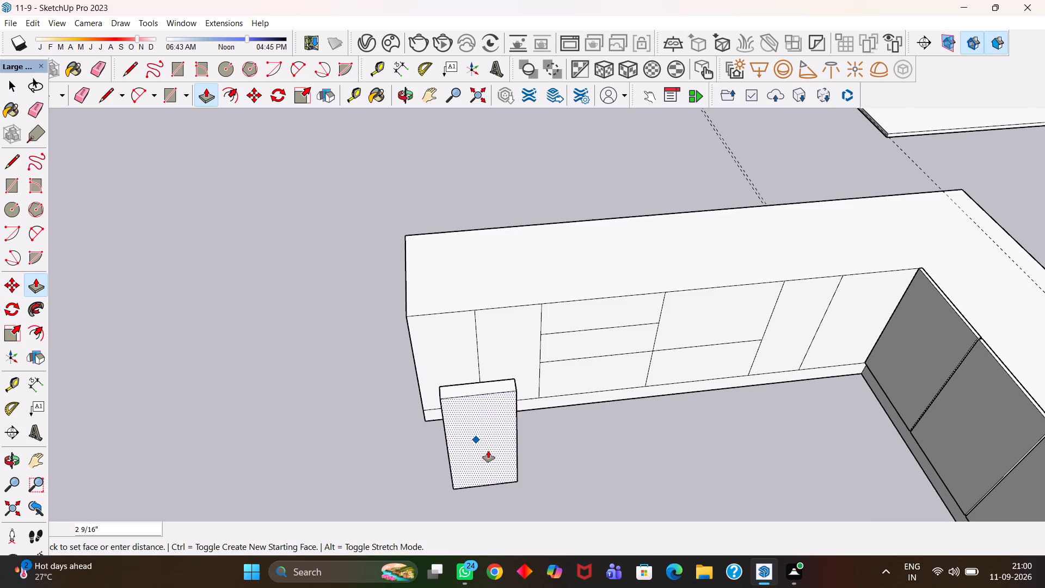
type("18mm")
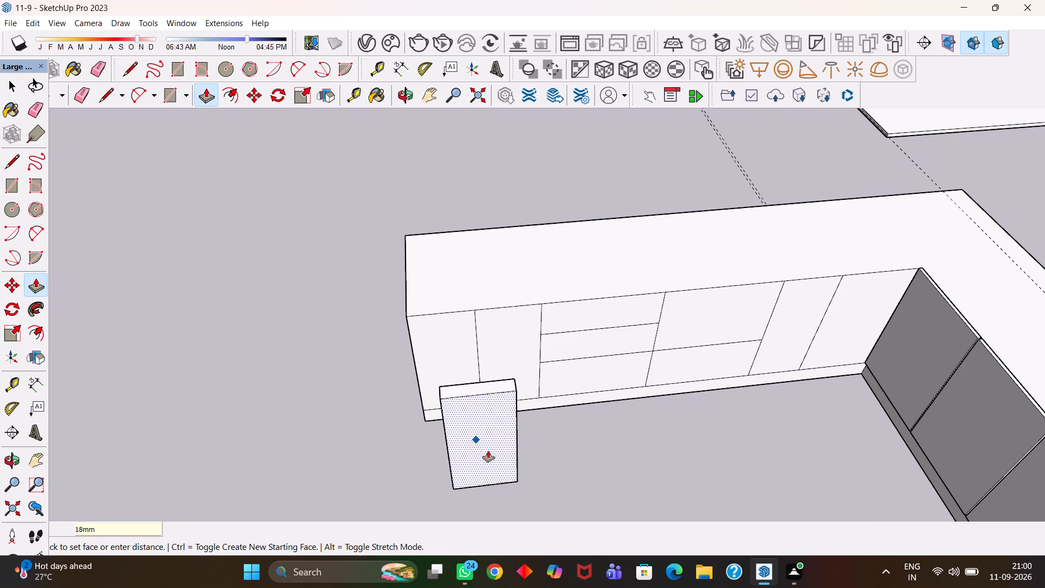
key("Return")
Select the whole 18 mm shutter panel and make it a group.
key("h")
scroll(488, 451, "up", 2)
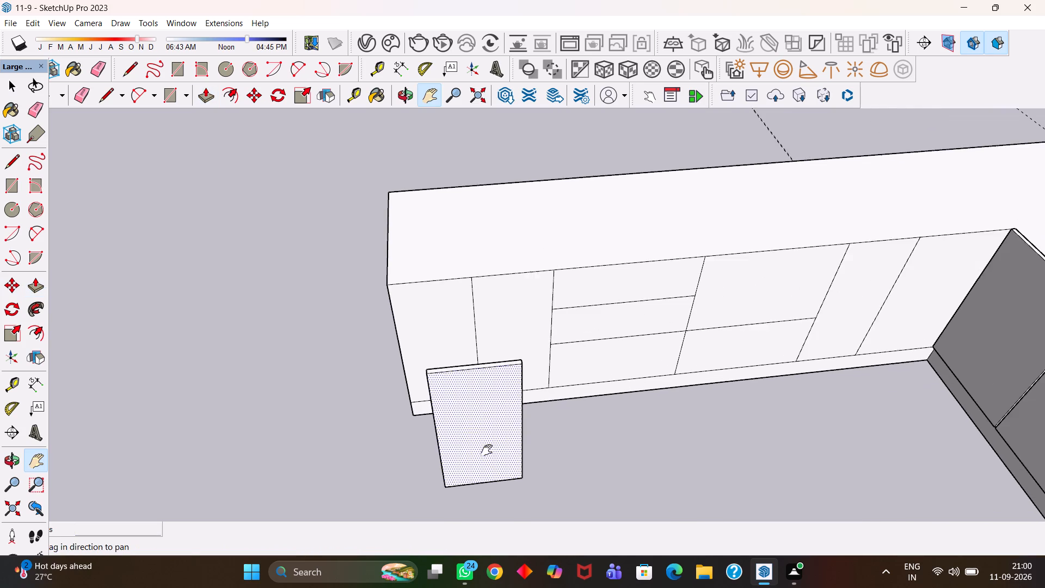
scroll(485, 449, "down", 3)
middle_click_drag(470, 428, 474, 463)
scroll(474, 463, "up", 7)
middle_click_drag(471, 443, 477, 456)
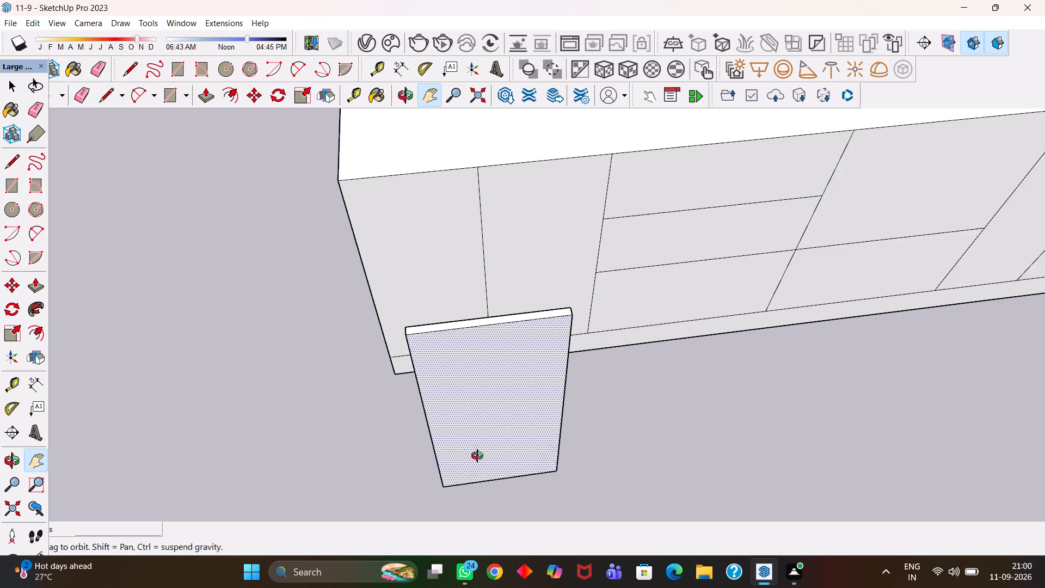
middle_click_drag(477, 456, 484, 469)
scroll(484, 469, "up", 2)
key("space")
triple_click(482, 446)
triple_click(482, 446)
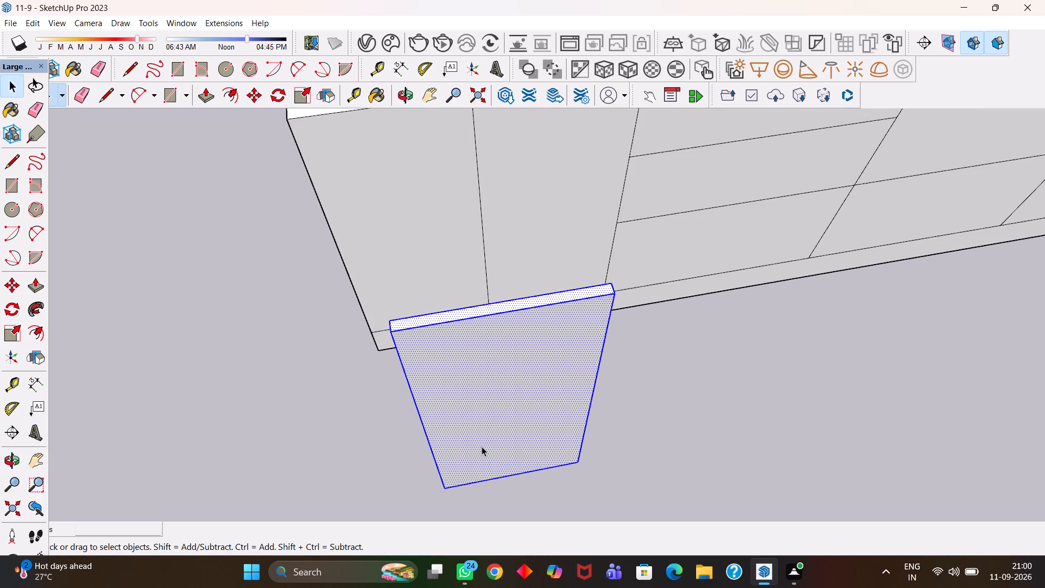
right_click(482, 446)
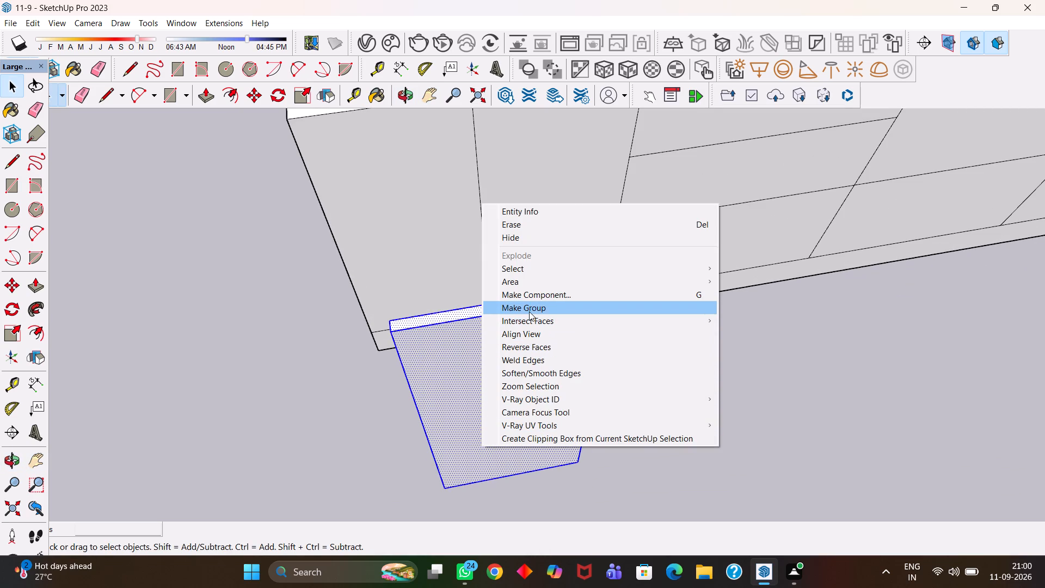
left_click(529, 310)
Move the shutter group by its back top corner onto the free-end bay of the counter front.
key("h")
scroll(491, 342, "down", 4)
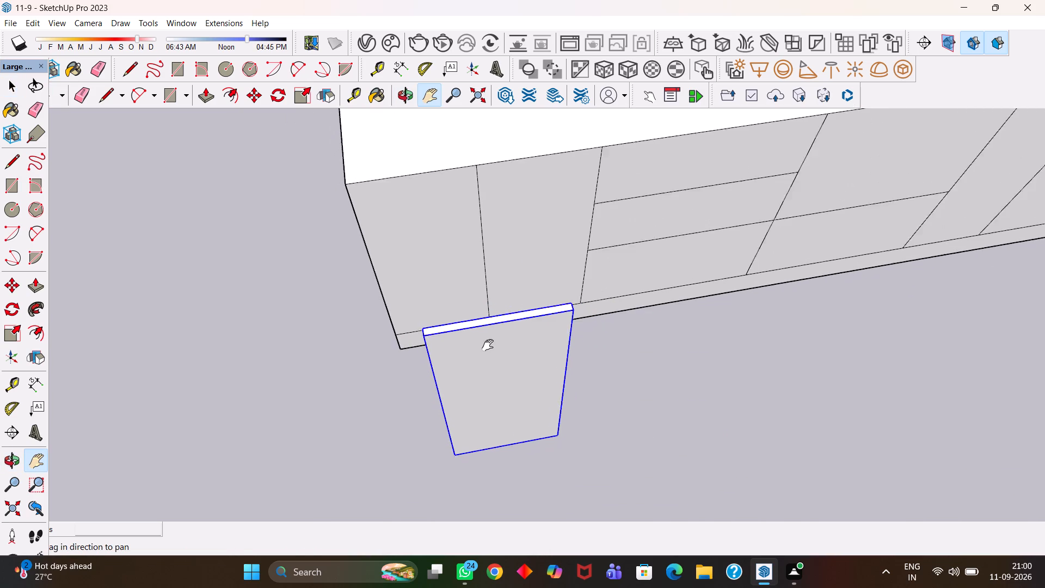
scroll(488, 345, "down", 1)
left_click_drag(474, 308, 528, 399)
scroll(517, 403, "down", 4)
middle_click_drag(516, 435, 528, 438)
scroll(528, 438, "up", 3)
key("m")
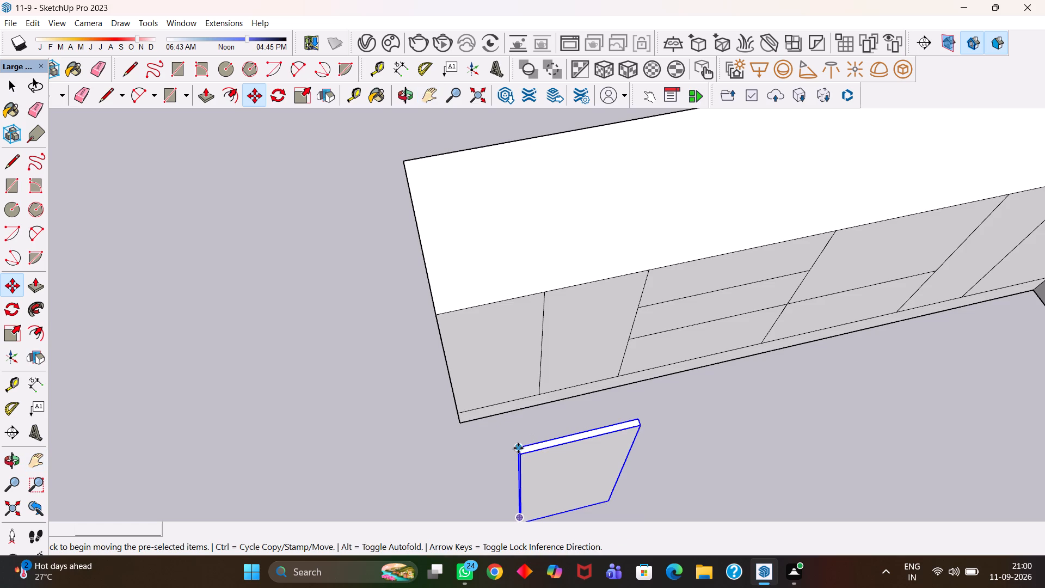
left_click(518, 445)
left_click(439, 317)
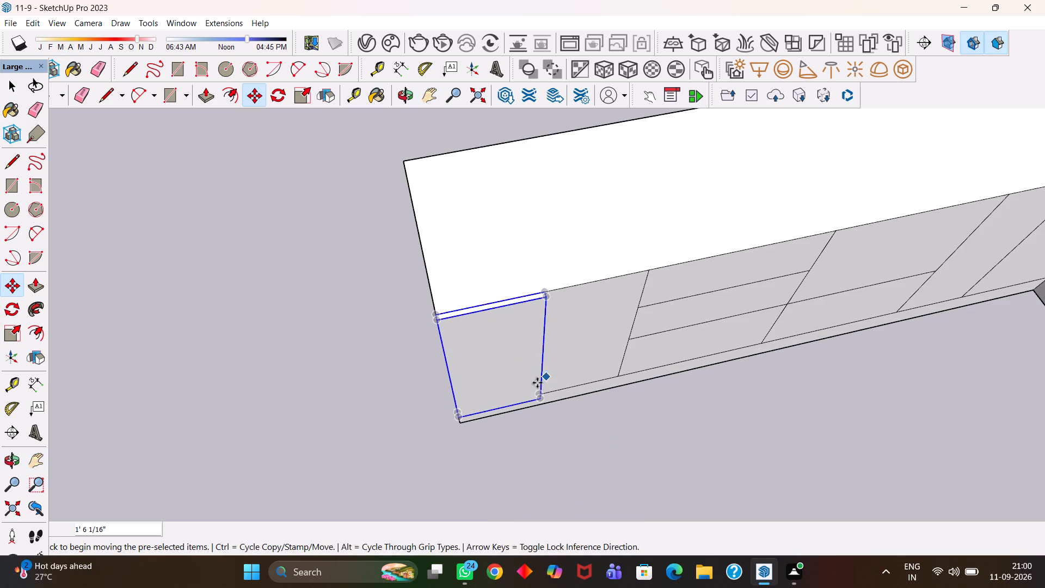
Inside the shutter group, push the side face next to the adjoining bay inward 5 mm and close the group.
middle_click_drag(491, 401, 371, 375)
scroll(372, 376, "up", 1)
middle_click_drag(491, 369, 418, 390)
scroll(418, 390, "up", 1)
key("h")
left_click_drag(506, 334, 555, 407)
scroll(594, 383, "up", 3)
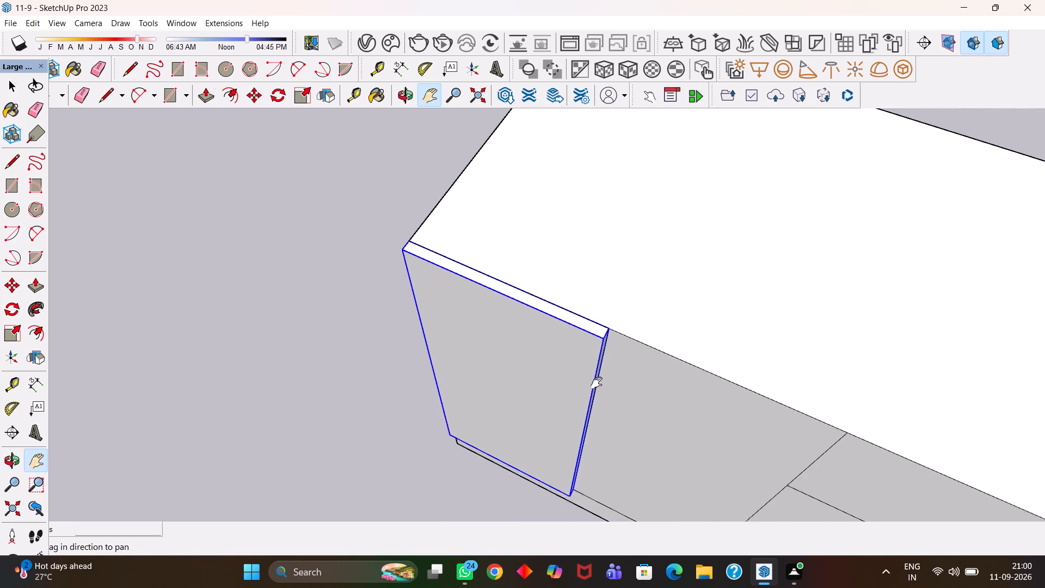
scroll(597, 383, "up", 3)
middle_click_drag(613, 389, 498, 401)
scroll(498, 401, "up", 3)
left_click_drag(524, 366, 480, 409)
scroll(483, 408, "up", 2)
middle_click_drag(505, 407, 490, 408)
scroll(490, 408, "down", 1)
key("space")
double_click(506, 406)
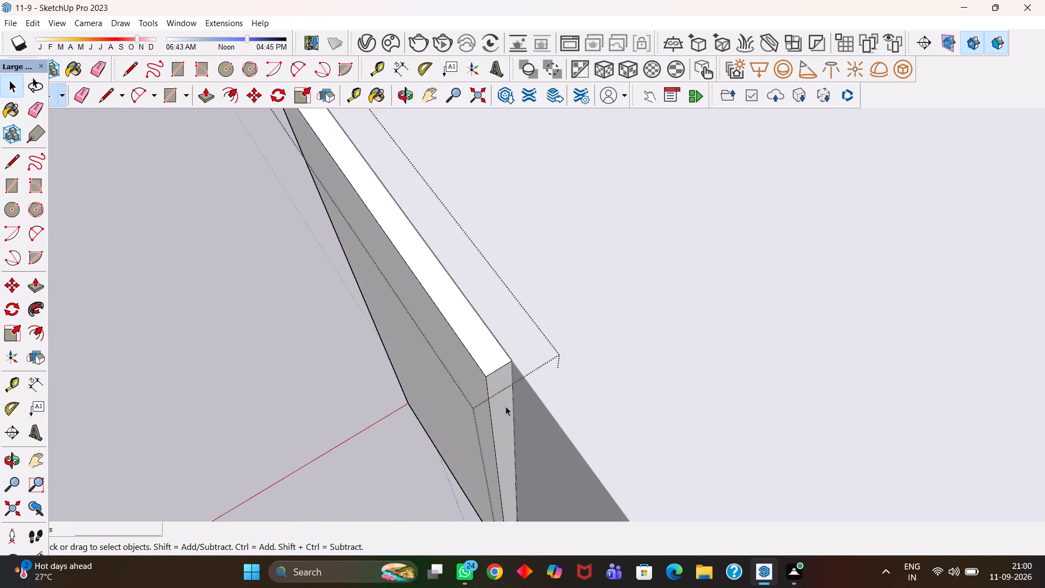
left_click(504, 401)
key("p")
left_click(504, 401)
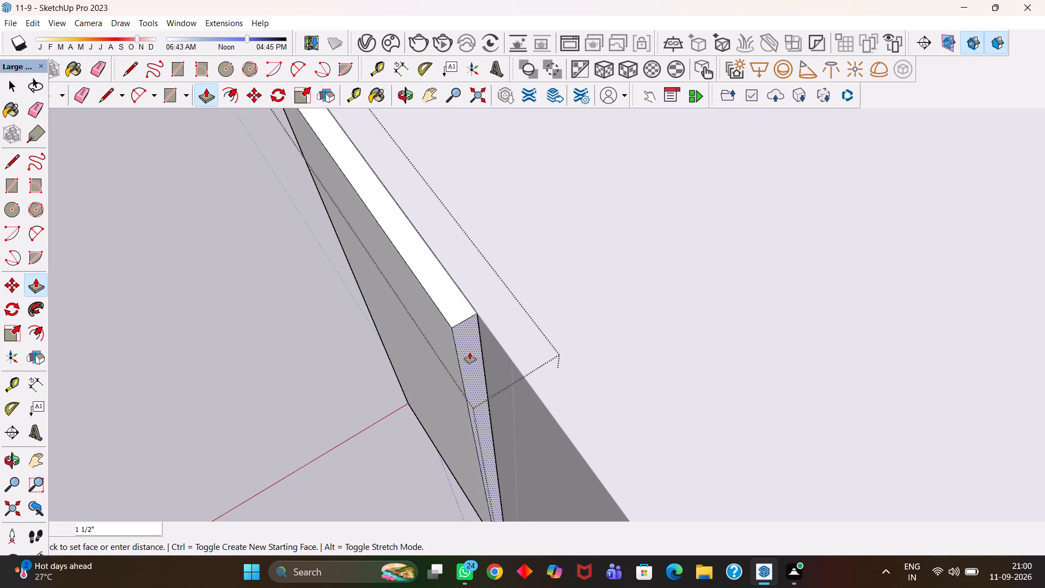
type("5mm")
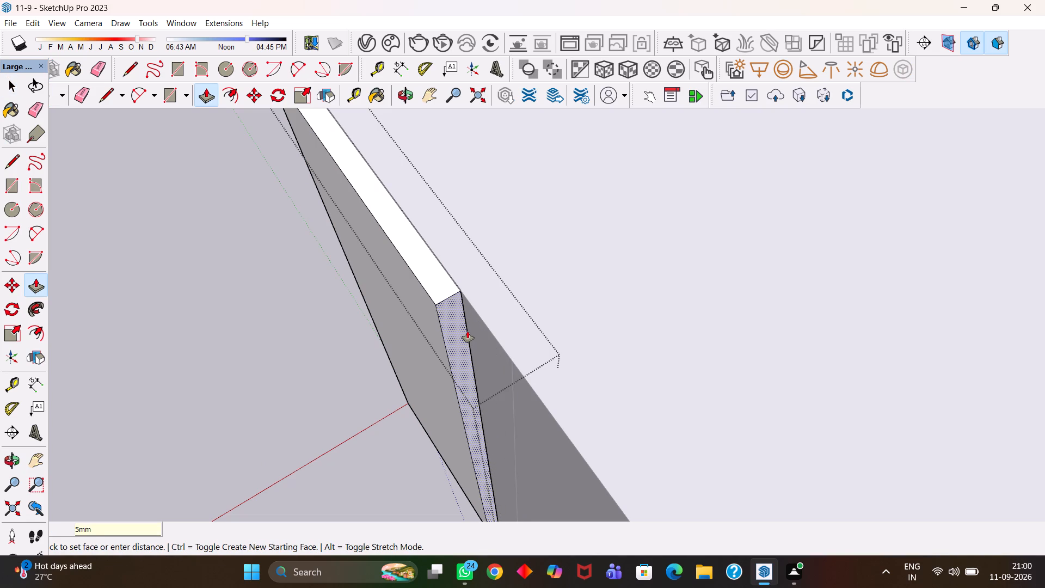
key("Return")
key("h")
scroll(468, 331, "down", 17)
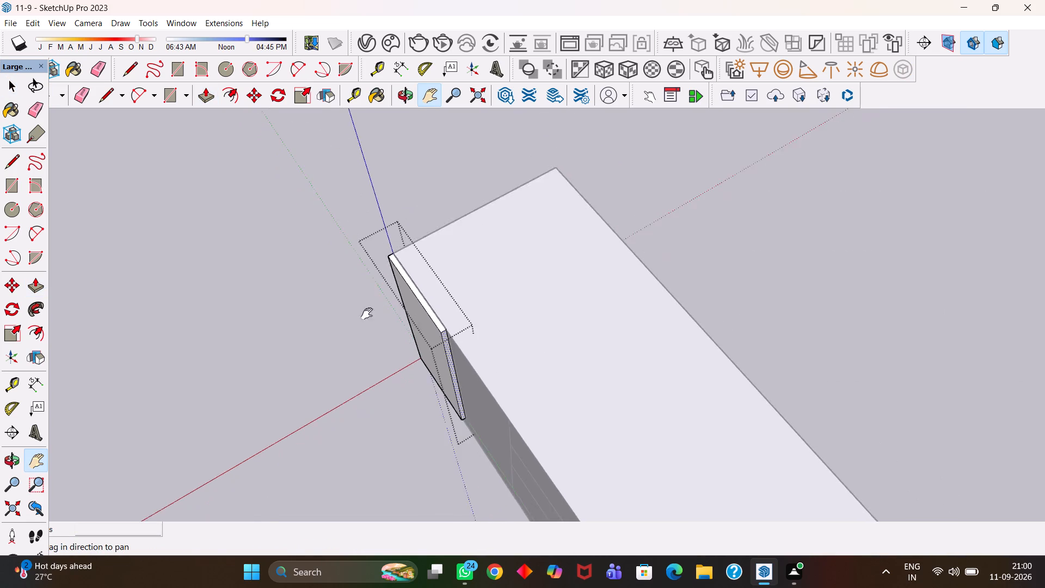
scroll(367, 314, "down", 4)
middle_click_drag(332, 358, 401, 366)
scroll(392, 371, "up", 2)
key("space")
left_click(376, 441)
Copy the shutter group about 1' 5/8" along the counter front onto the adjoining bay.
scroll(401, 369, "down", 4)
middle_click_drag(371, 362, 481, 362)
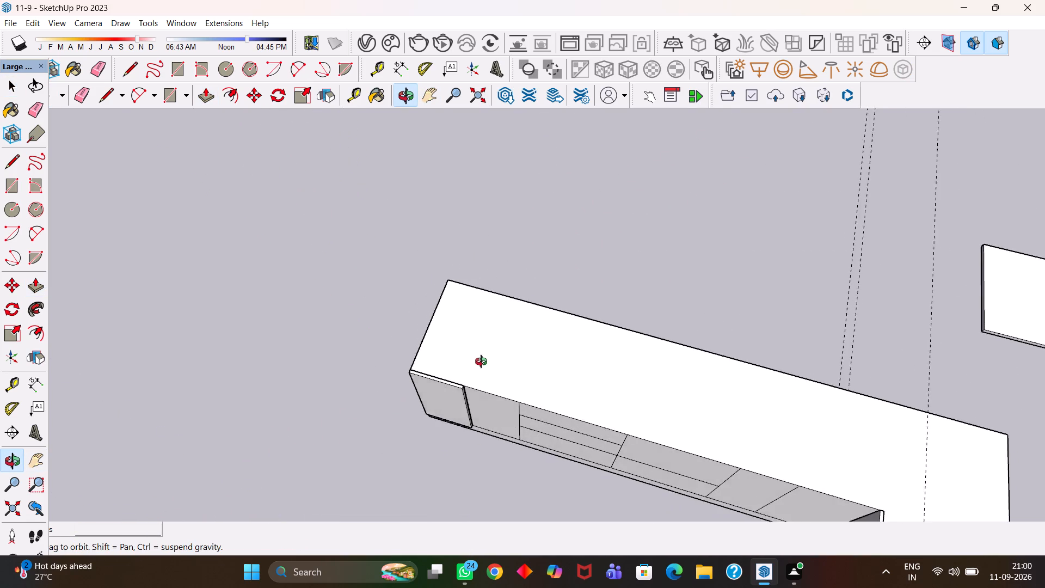
middle_click_drag(481, 362, 499, 359)
scroll(491, 360, "up", 4)
middle_click_drag(367, 447, 495, 437)
scroll(482, 441, "up", 4)
key("h")
left_click_drag(500, 445, 399, 385)
scroll(396, 382, "down", 5)
middle_click_drag(399, 387, 371, 412)
scroll(371, 412, "up", 4)
key("space")
left_click(375, 388)
middle_click_drag(380, 385, 381, 403)
scroll(381, 403, "up", 3)
key("m")
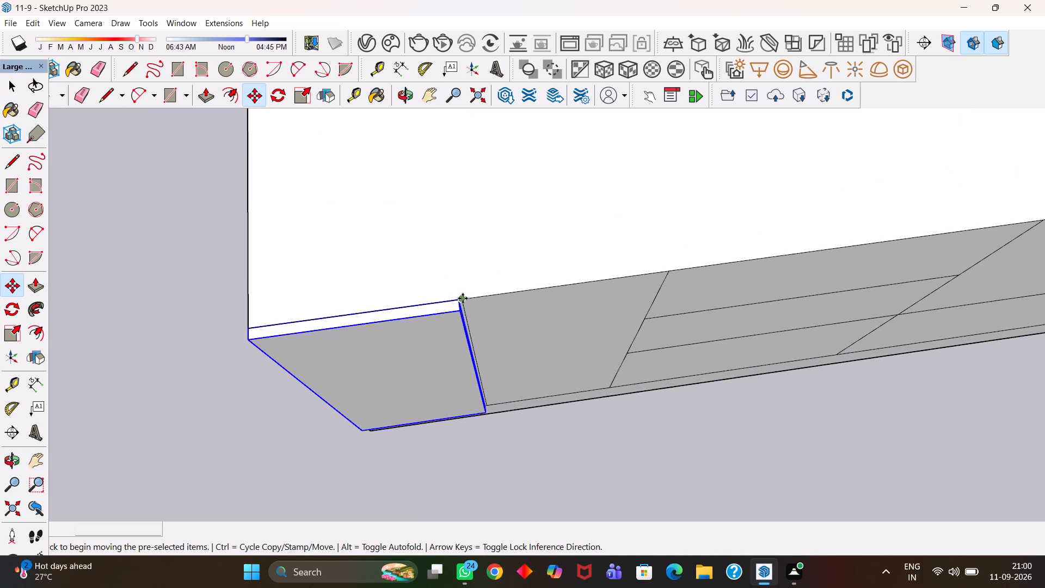
left_click(463, 298)
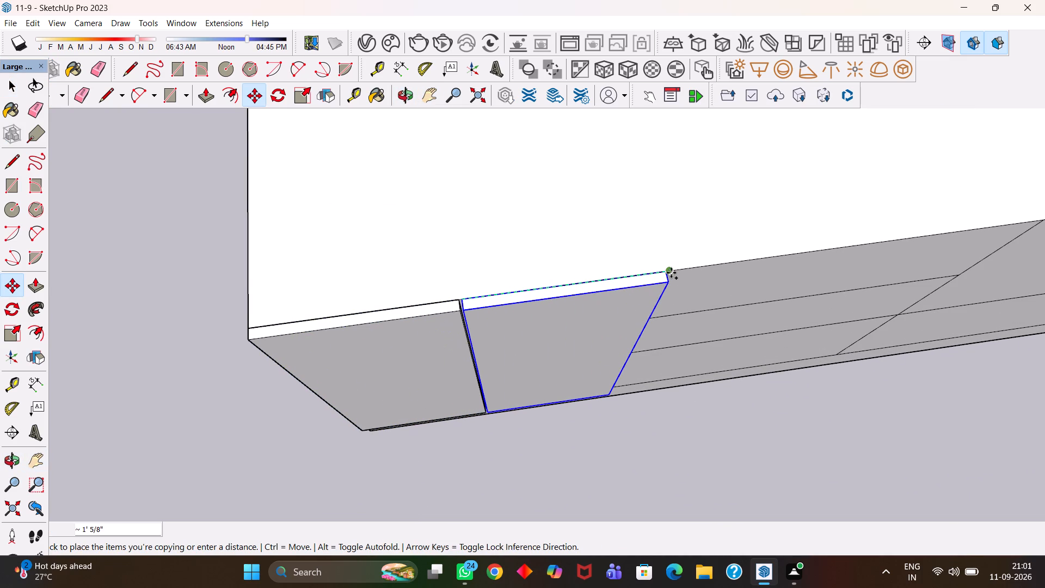
left_click(671, 273)
Copy the second shutter group about 6' 4 3/16" along the counter front to the inner corner.
key("h")
scroll(570, 272, "down", 9)
scroll(517, 322, "down", 3)
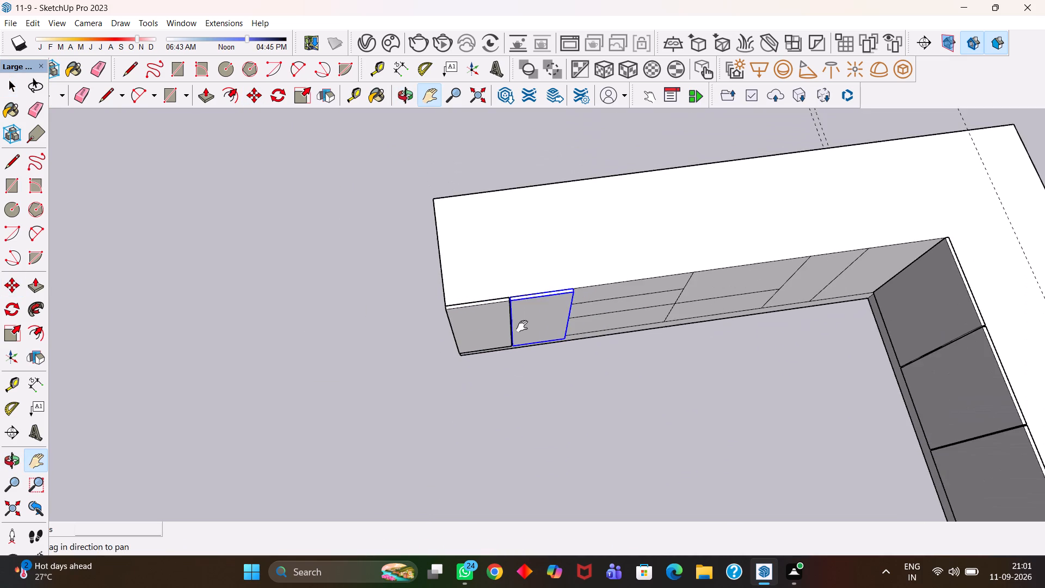
left_click_drag(592, 320, 472, 365)
scroll(472, 361, "up", 3)
scroll(473, 360, "down", 5)
middle_click_drag(484, 376, 487, 361)
scroll(487, 361, "up", 2)
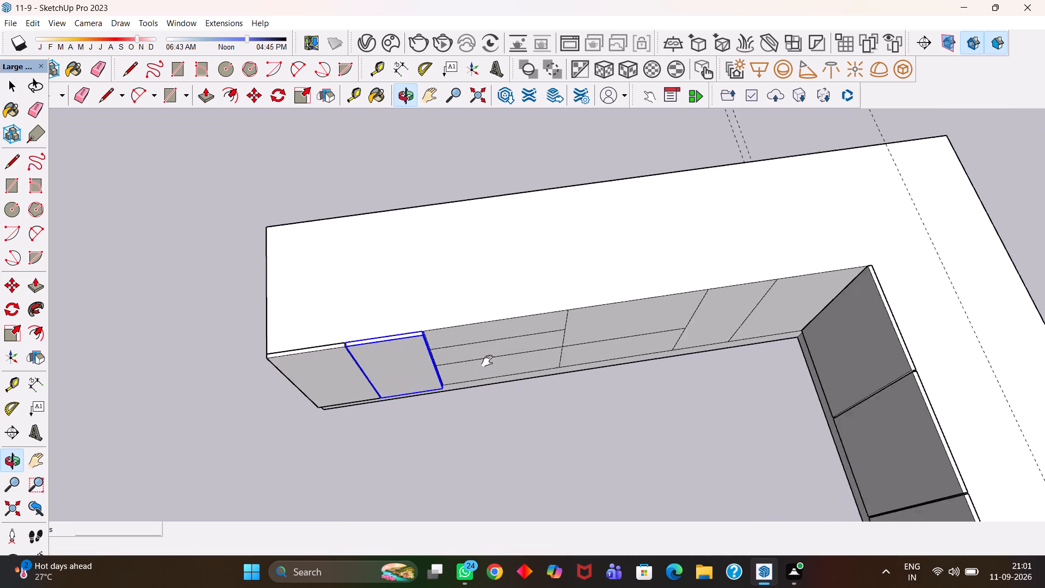
key("h")
scroll(487, 361, "up", 2)
left_click_drag(497, 361, 445, 363)
scroll(444, 363, "down", 4)
middle_click_drag(454, 354, 444, 359)
scroll(444, 359, "up", 2)
key("m")
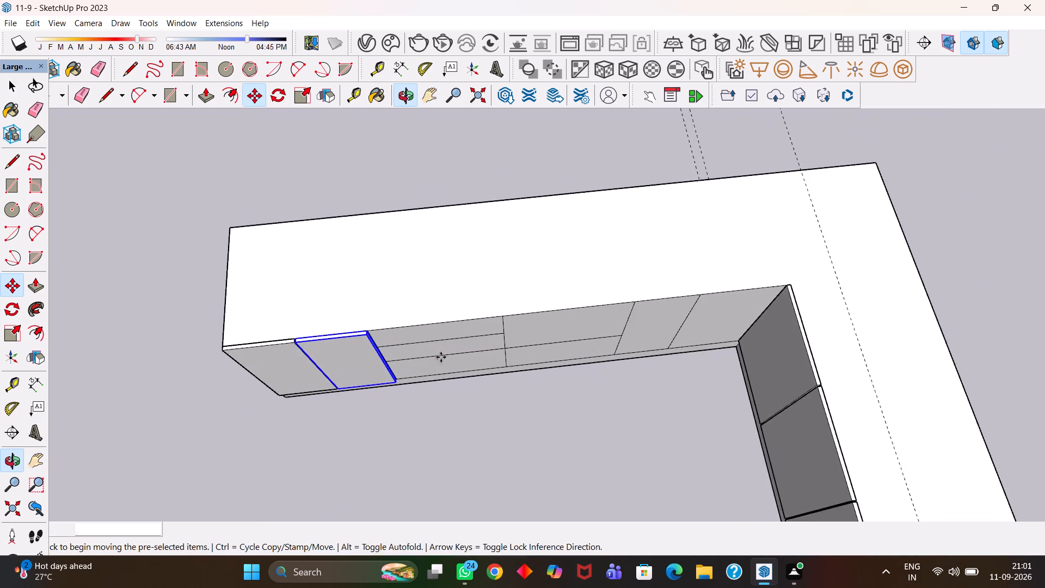
scroll(441, 357, "up", 3)
left_click(373, 325)
key("h")
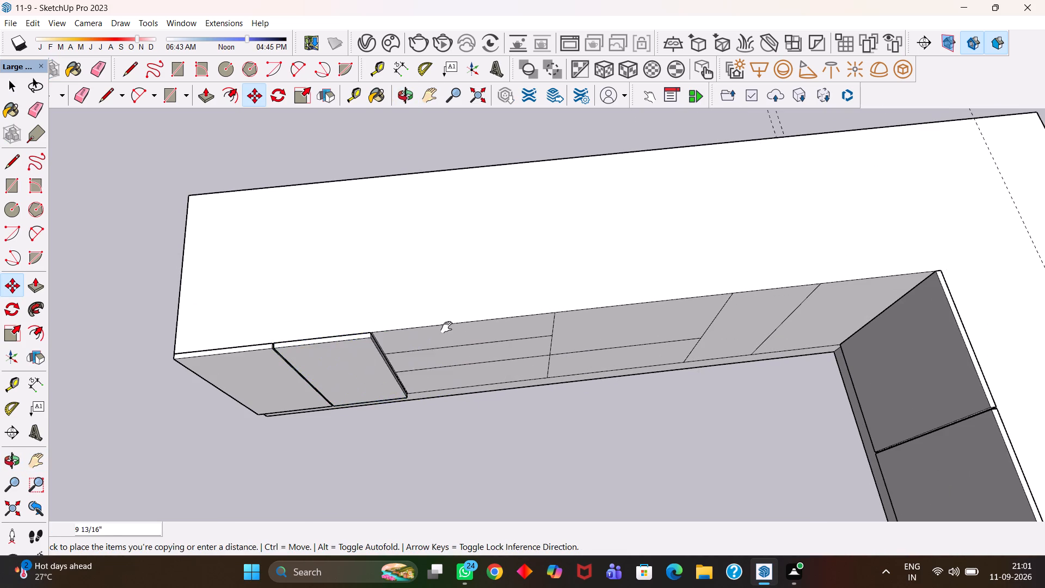
scroll(446, 327, "down", 6)
left_click_drag(577, 337, 450, 353)
scroll(507, 344, "up", 2)
key("Escape")
scroll(579, 316, "up", 3)
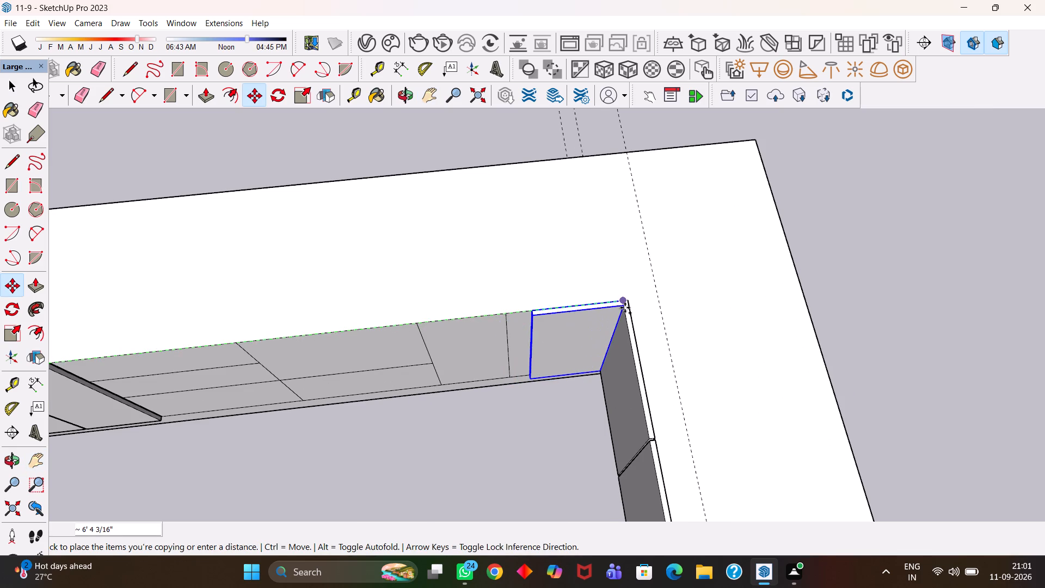
left_click(616, 301)
Open the corner shutter group and extend its exposed side face about 3 9/16" to the bay's dividing line.
scroll(508, 312, "up", 8)
middle_click_drag(517, 329, 561, 317)
key("h")
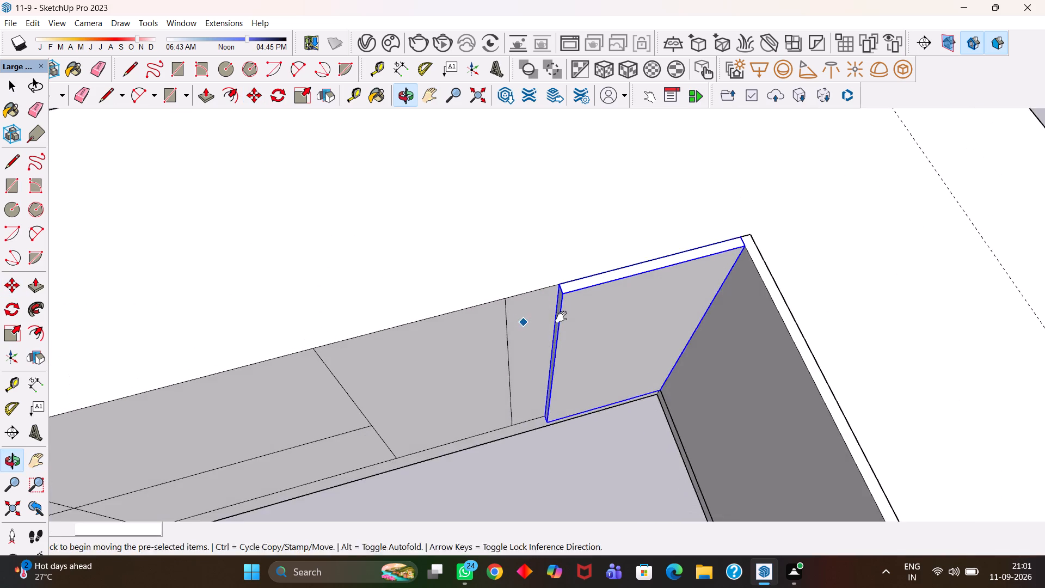
scroll(561, 317, "up", 3)
middle_click_drag(524, 340, 540, 340)
scroll(540, 340, "up", 2)
left_click_drag(522, 332, 551, 369)
scroll(549, 371, "up", 3)
middle_click(549, 371)
key("space")
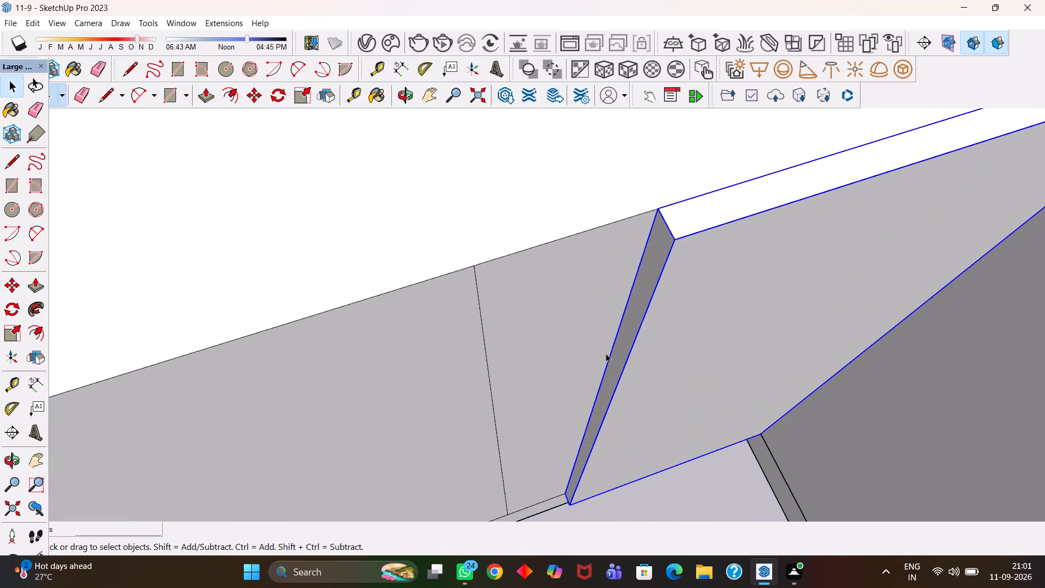
double_click(615, 355)
left_click(623, 351)
key("p")
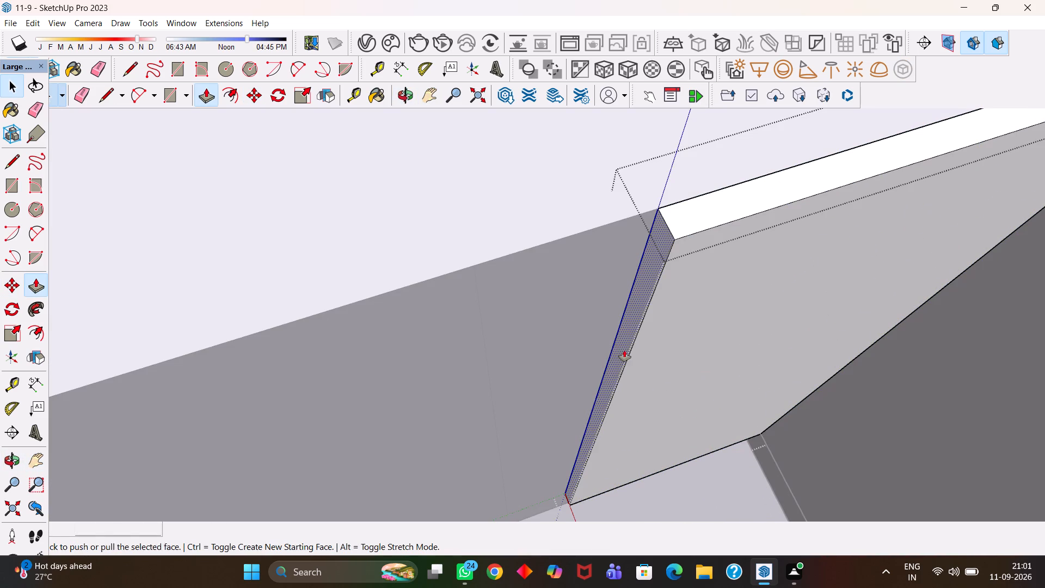
left_click(624, 350)
left_click(472, 274)
Push the corner shutter's extended side face back 5 mm from the dividing line.
scroll(493, 315, "up", 3)
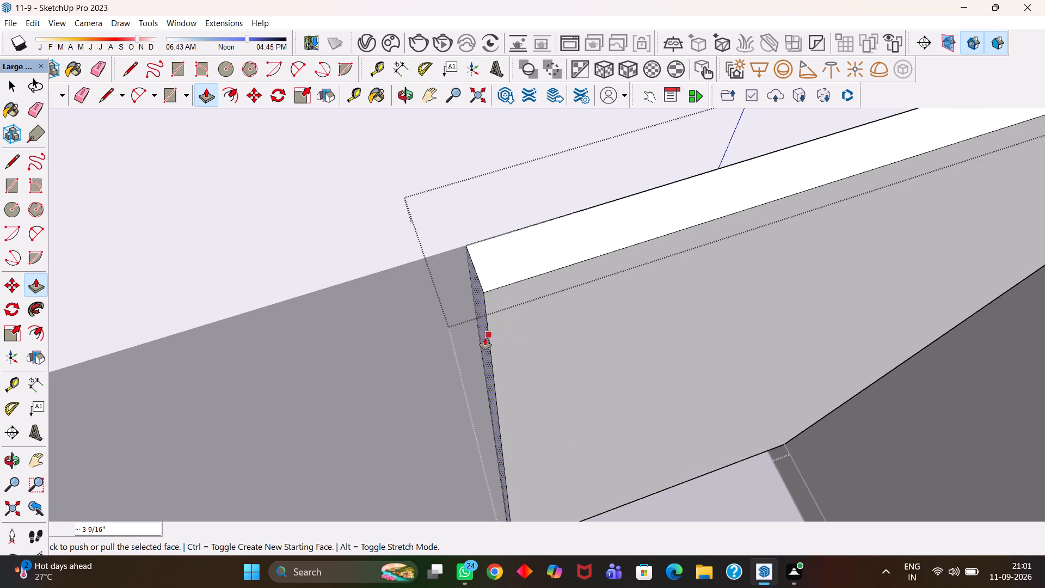
left_click(485, 343)
type("5mm")
key("Return")
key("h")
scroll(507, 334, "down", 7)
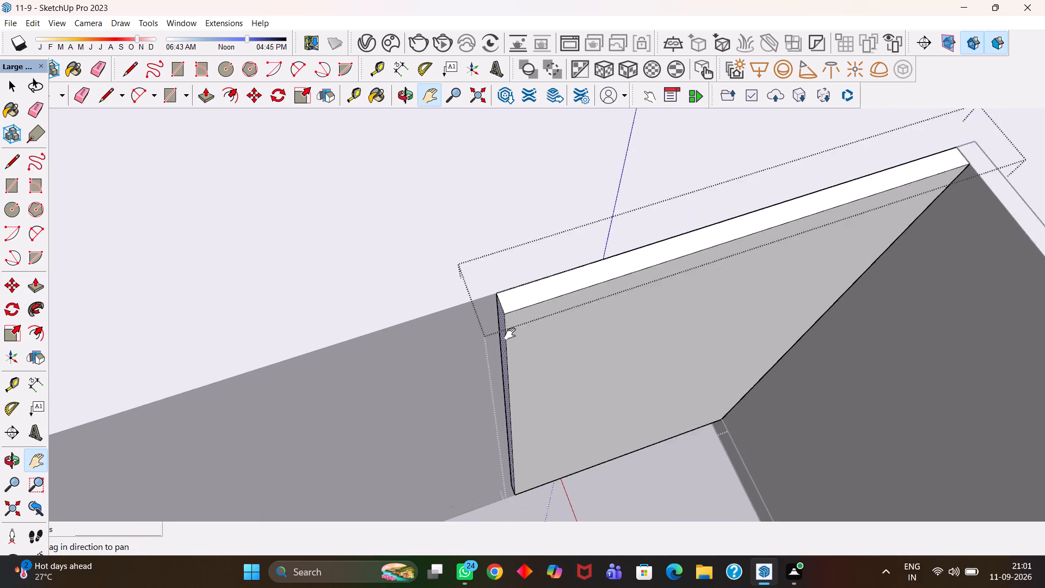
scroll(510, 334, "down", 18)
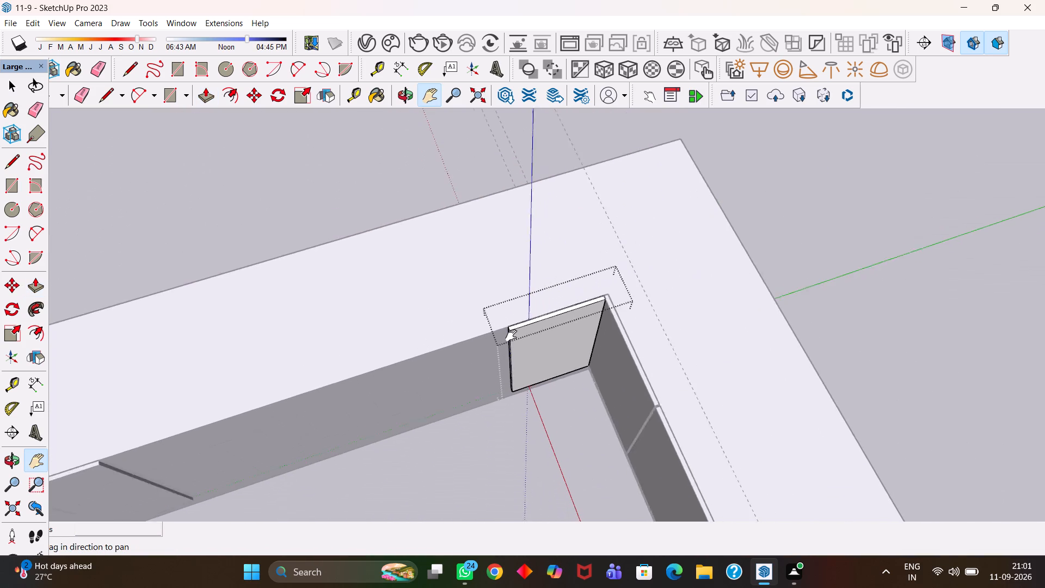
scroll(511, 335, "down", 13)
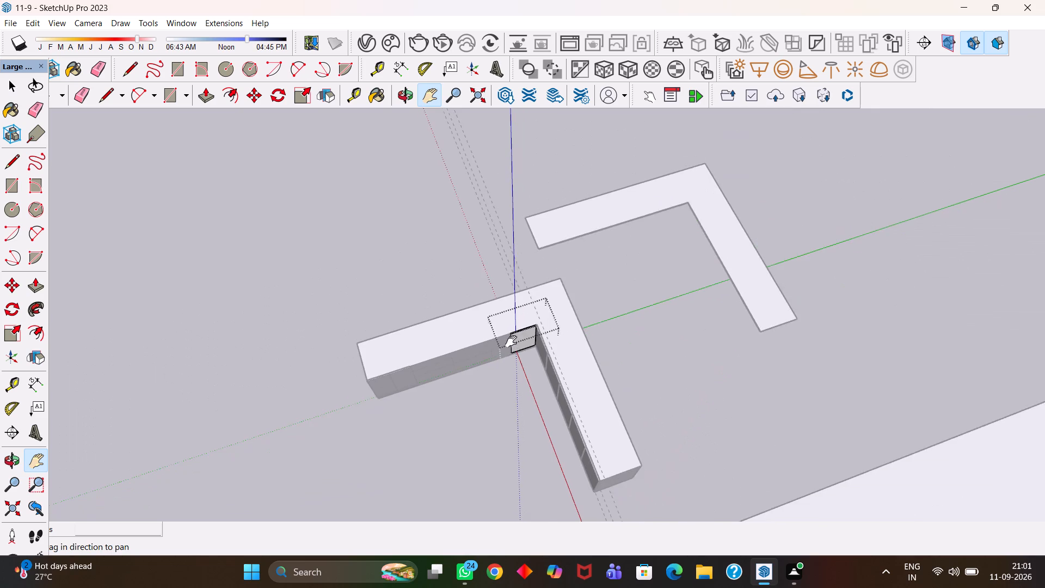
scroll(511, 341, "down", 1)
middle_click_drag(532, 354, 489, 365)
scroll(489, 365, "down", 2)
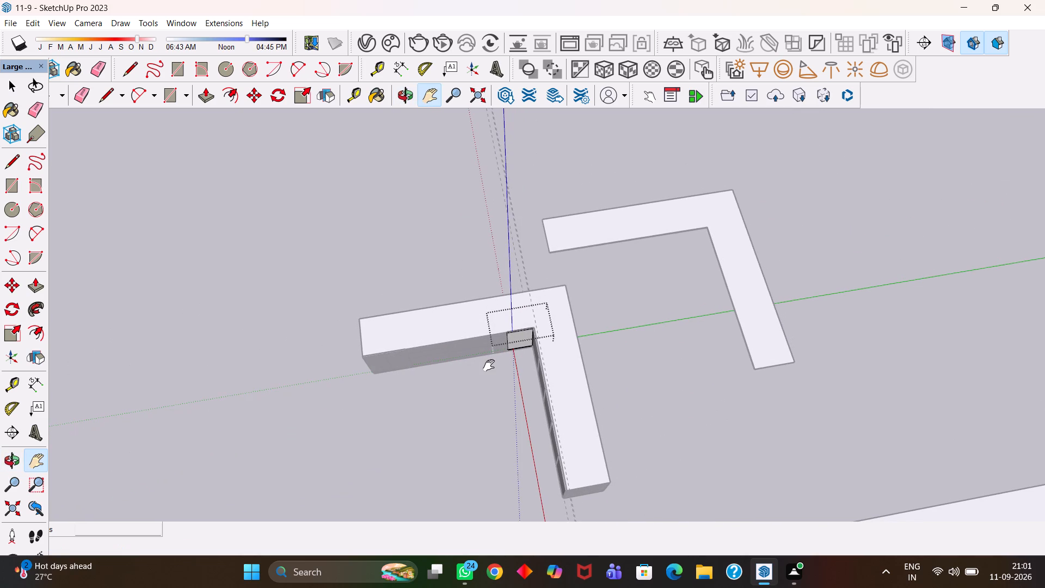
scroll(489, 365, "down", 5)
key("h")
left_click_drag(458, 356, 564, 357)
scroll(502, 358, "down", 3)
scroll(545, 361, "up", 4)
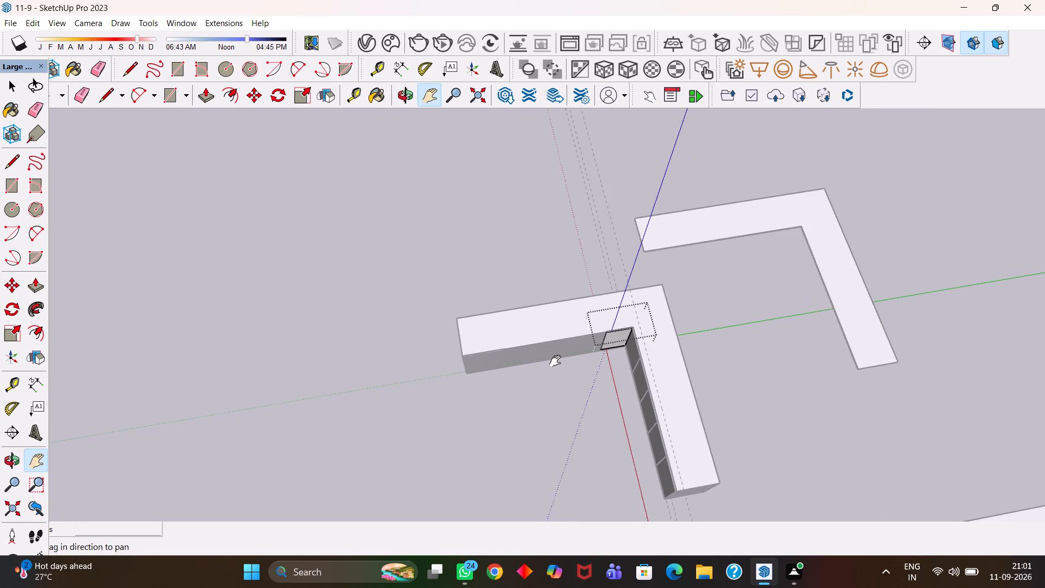
Close the corner shutter group and copy it 1' 4" along the counter front onto the adjoining bay.
scroll(555, 361, "up", 12)
key("space")
left_click(576, 390)
scroll(594, 389, "up", 1)
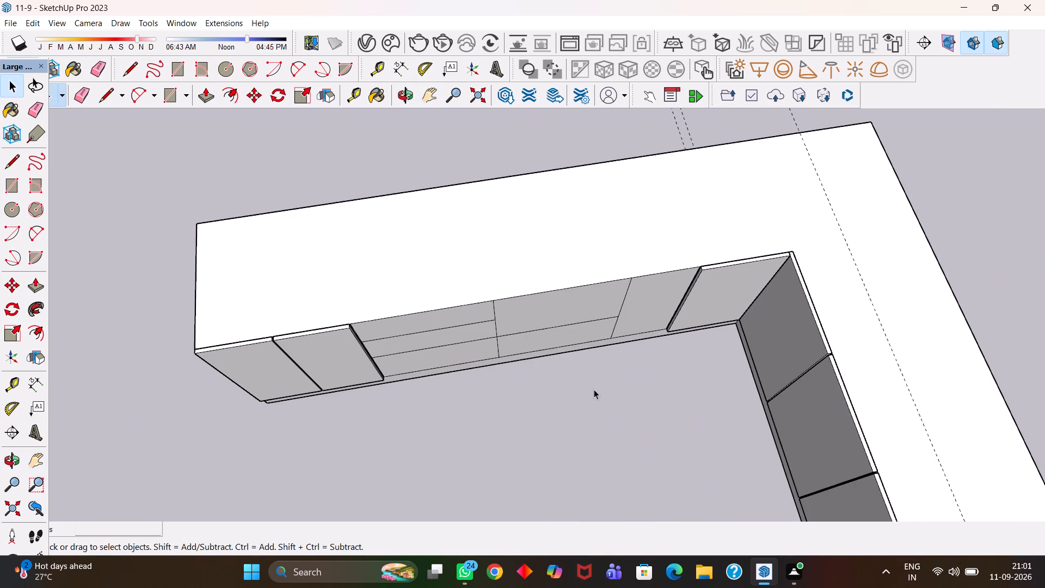
middle_click_drag(581, 390, 574, 389)
scroll(574, 389, "up", 2)
scroll(575, 388, "down", 1)
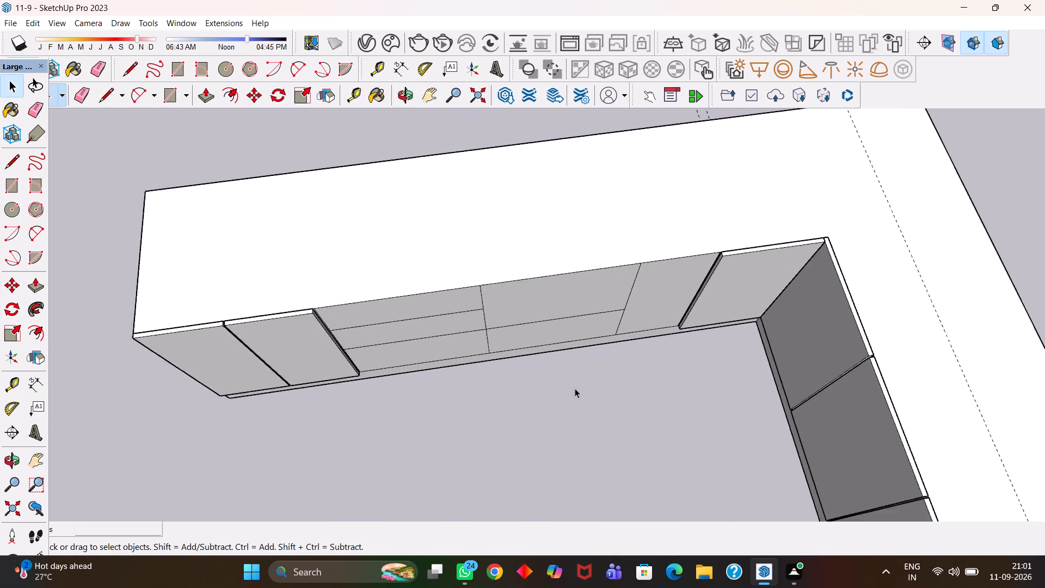
scroll(575, 388, "down", 2)
key("h")
left_click_drag(569, 369, 598, 396)
middle_click_drag(600, 398, 603, 389)
scroll(603, 389, "up", 1)
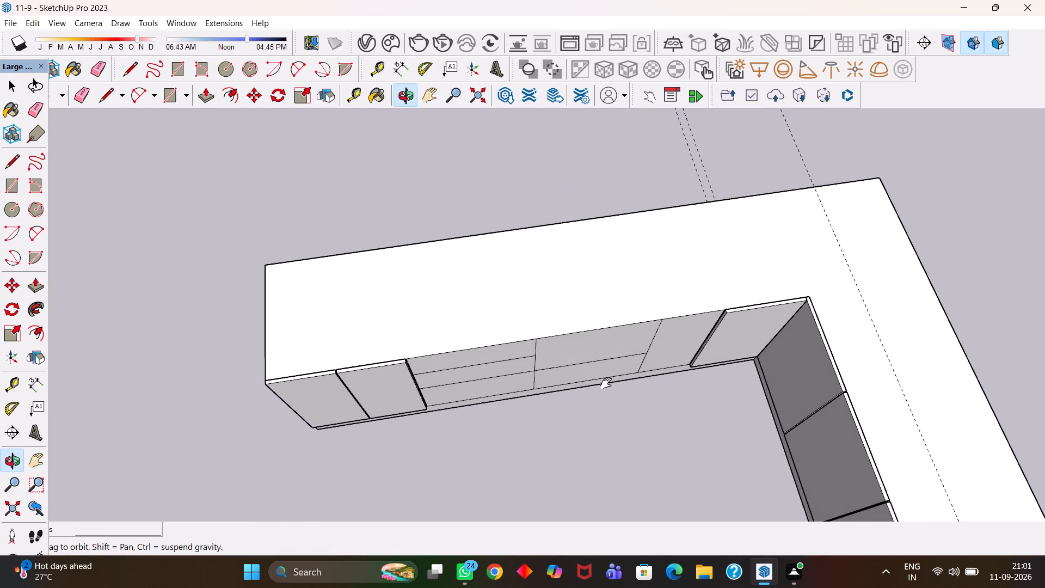
scroll(607, 382, "up", 1)
scroll(607, 382, "down", 2)
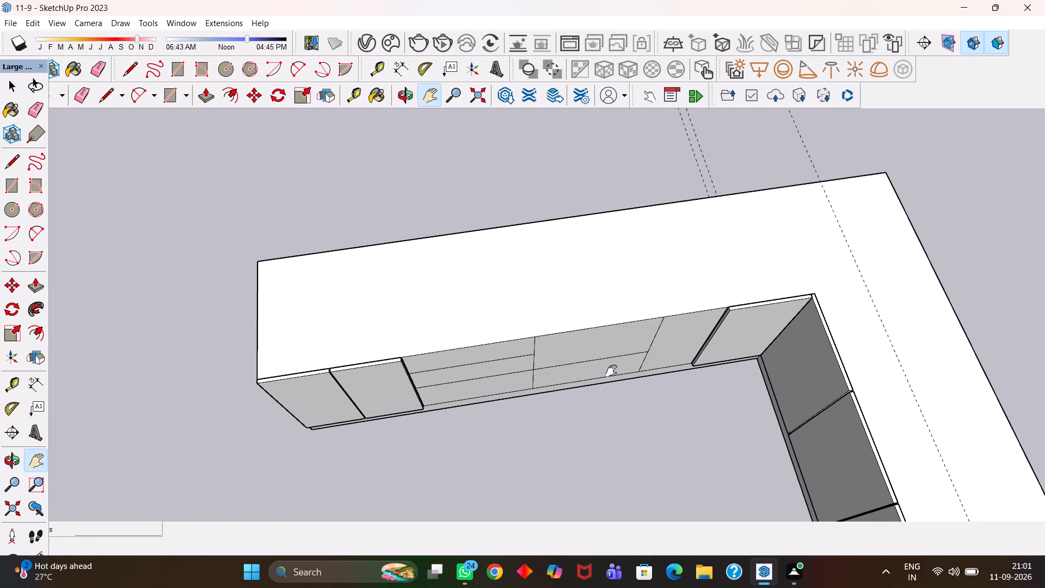
left_click_drag(611, 371, 609, 379)
middle_click_drag(628, 394, 620, 395)
key("space")
left_click(722, 356)
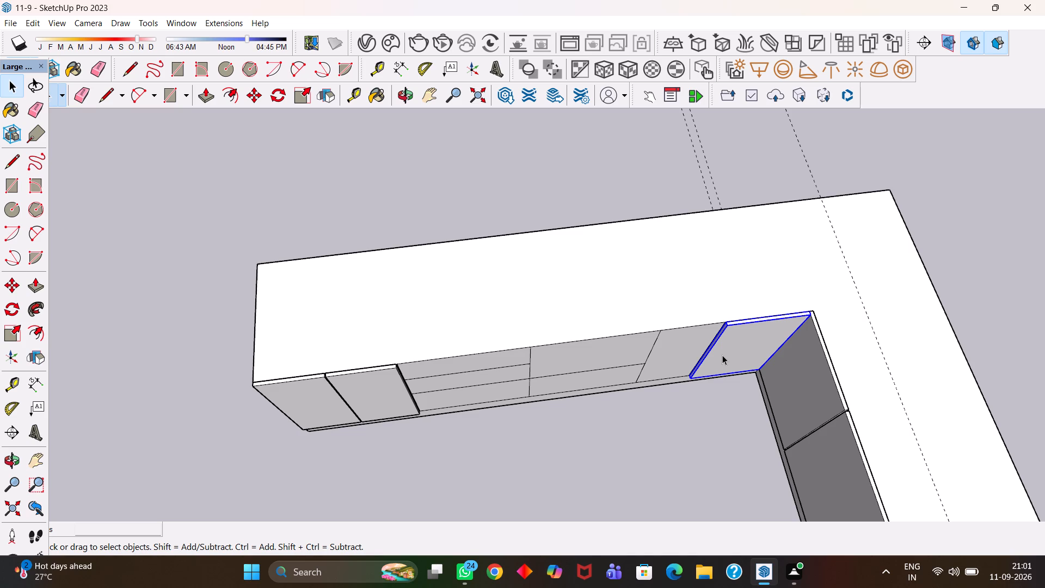
scroll(722, 355, "up", 3)
key("m")
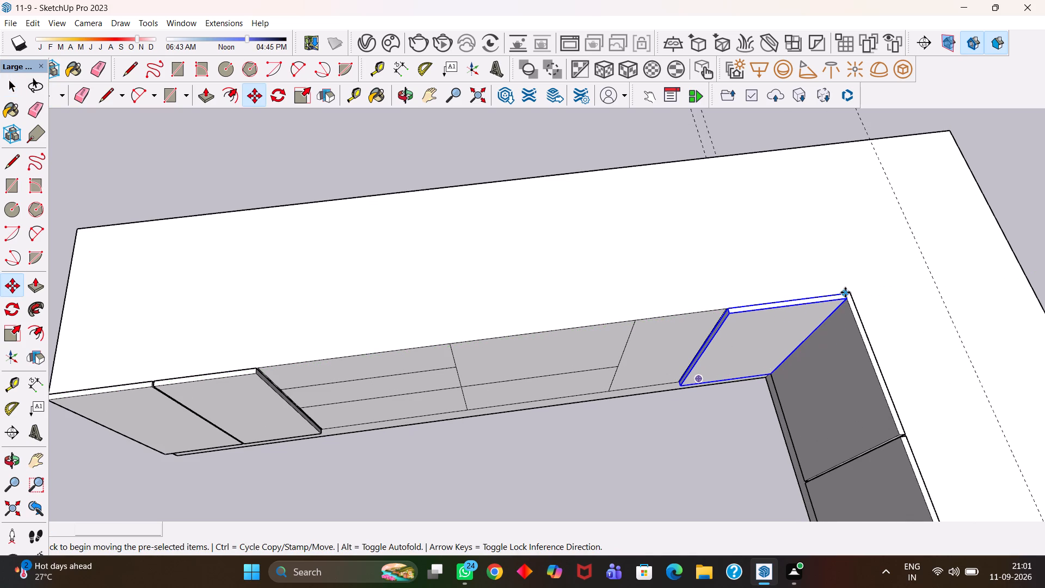
left_click(845, 292)
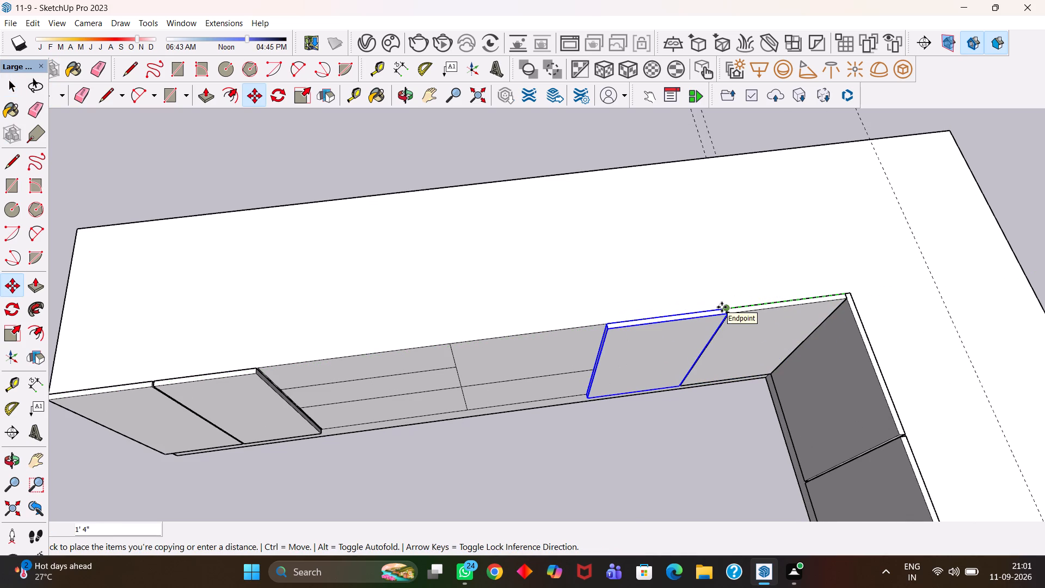
left_click(722, 307)
Open the copied shutter group and push its exposed side face in about 3 3/4" to the bay's dividing line.
scroll(724, 308, "up", 17)
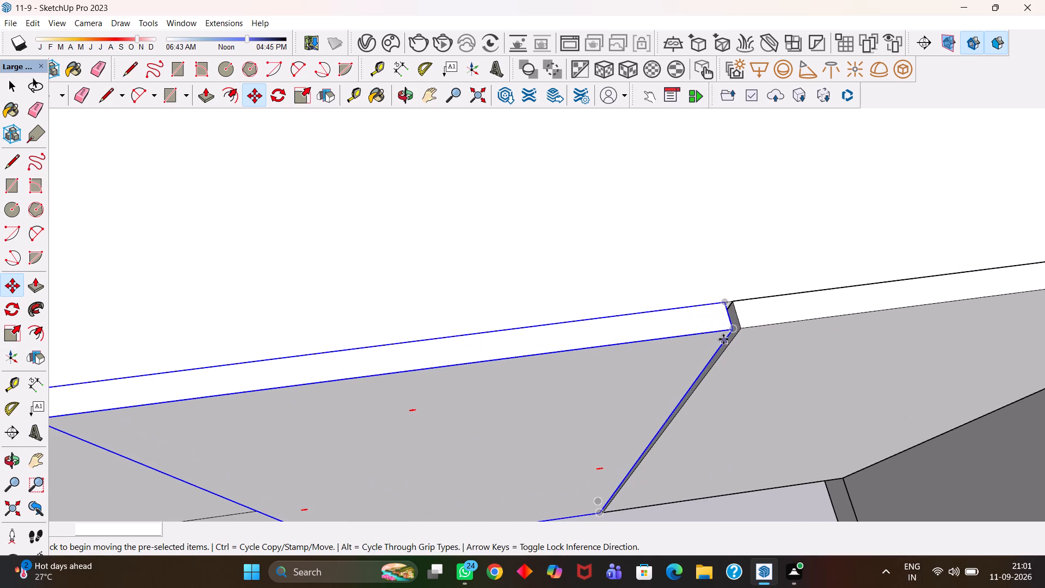
key("h")
left_click_drag(735, 364, 528, 323)
middle_click_drag(522, 365, 515, 321)
scroll(515, 321, "down", 4)
key("h")
left_click_drag(433, 336, 729, 307)
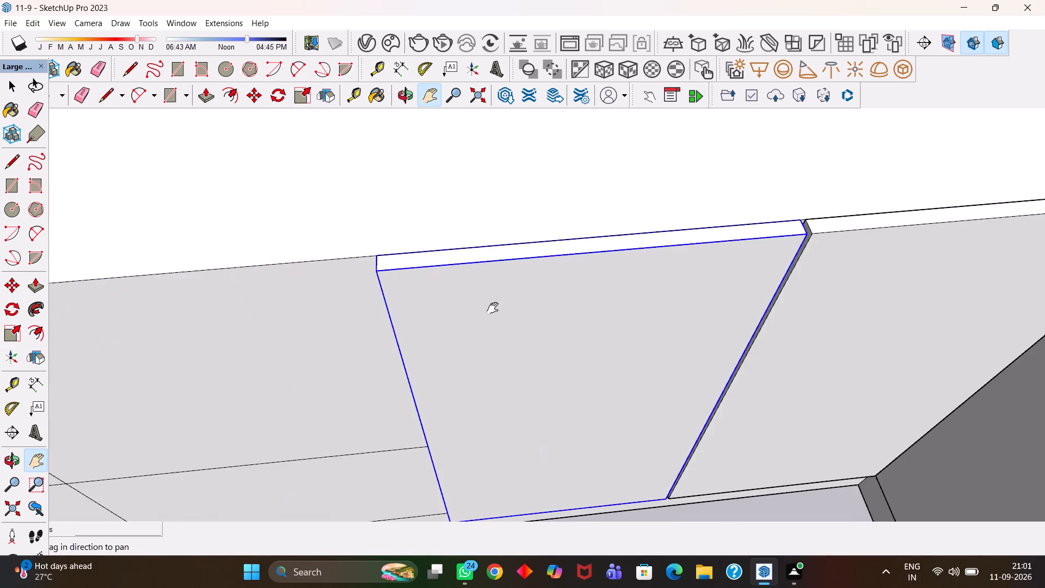
left_click_drag(410, 326, 549, 308)
scroll(537, 320, "down", 5)
scroll(519, 363, "up", 1)
middle_click_drag(530, 365, 568, 364)
scroll(568, 364, "up", 3)
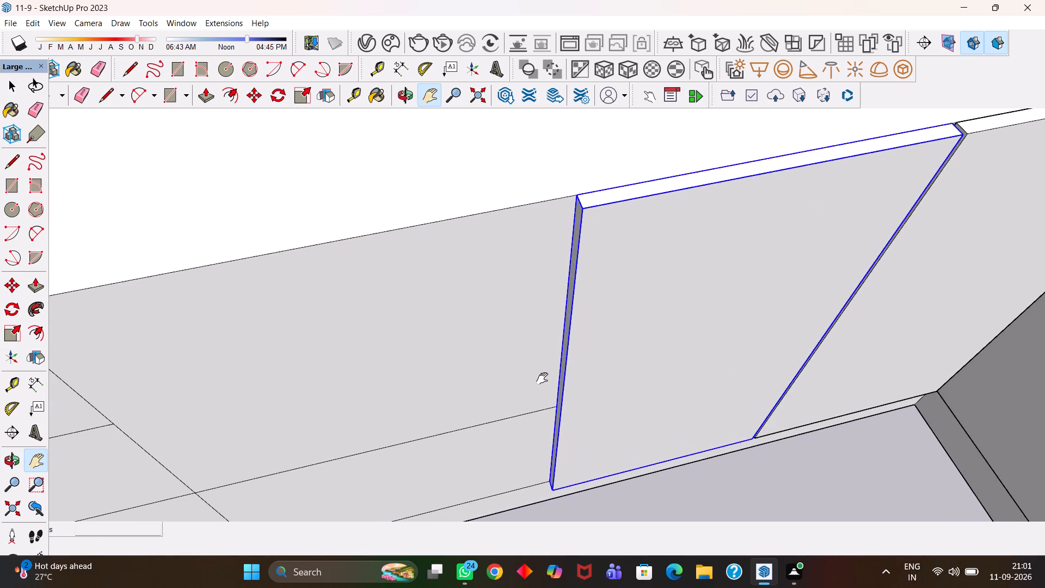
scroll(542, 378, "up", 3)
middle_click_drag(533, 384, 590, 390)
scroll(536, 385, "up", 1)
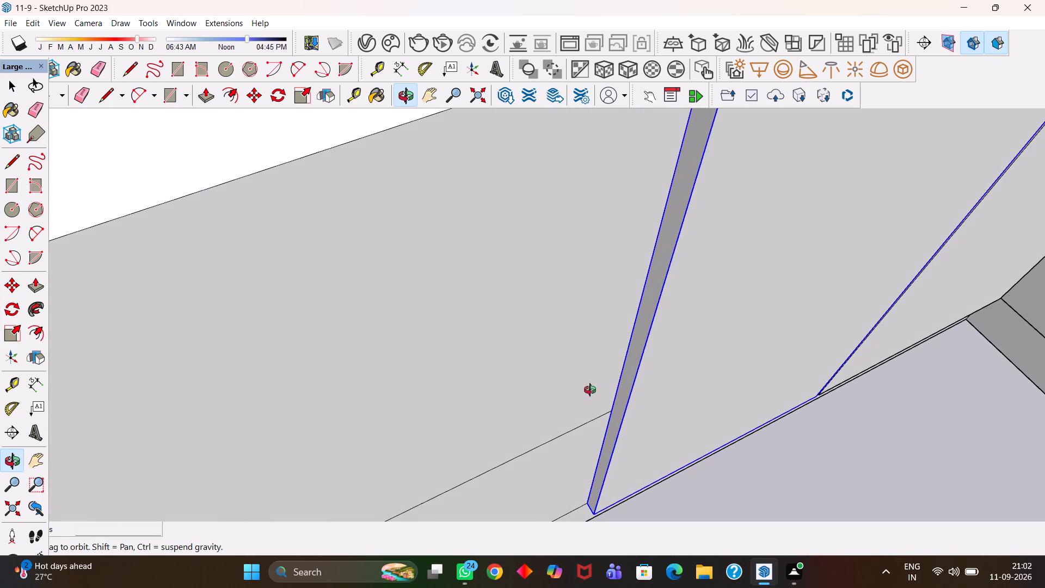
middle_click_drag(590, 390, 593, 390)
scroll(593, 390, "up", 2)
key("space")
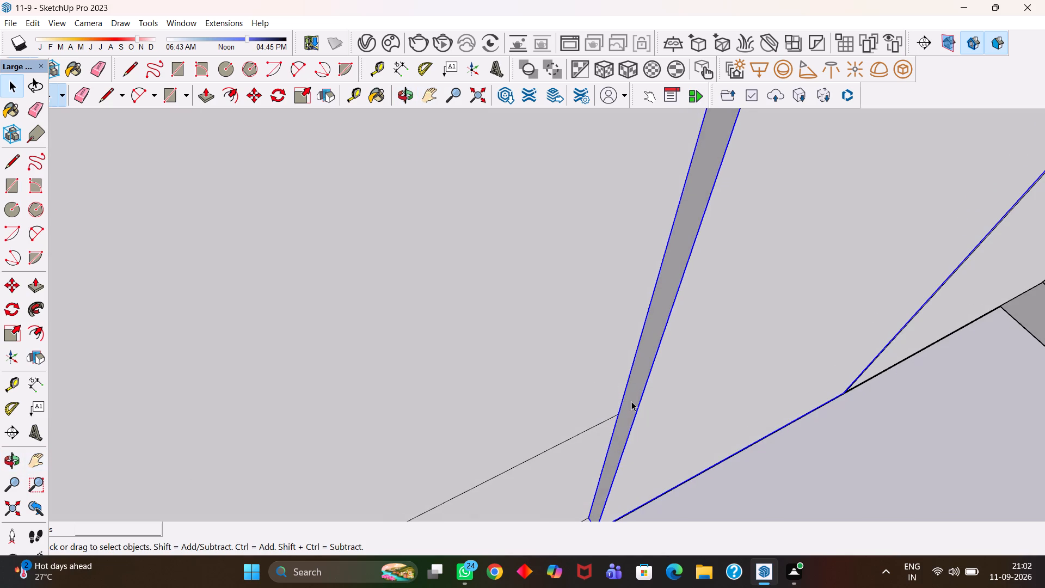
triple_click(632, 402)
left_click(631, 402)
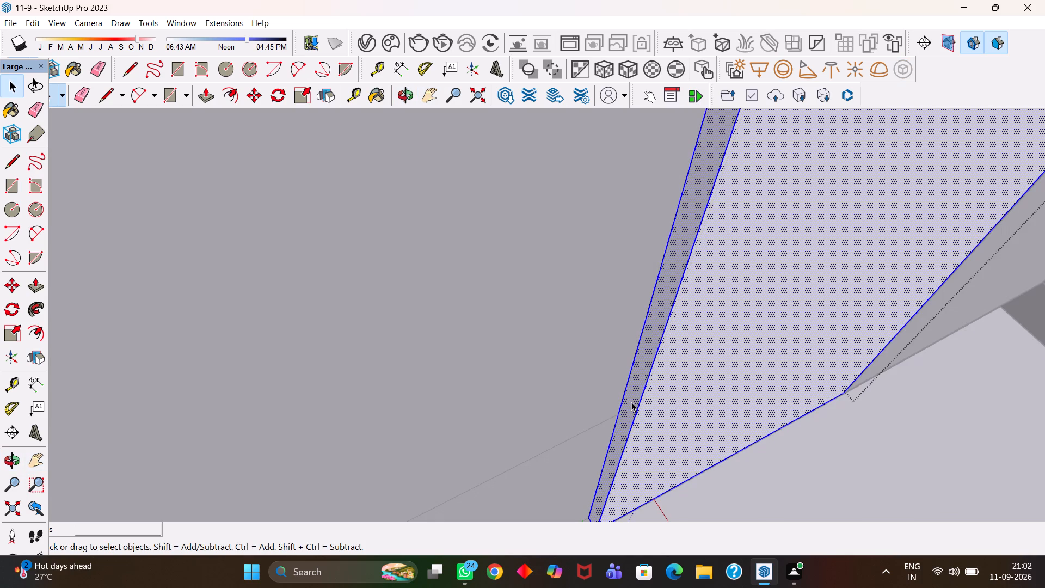
left_click(631, 402)
key("p")
left_click(631, 402)
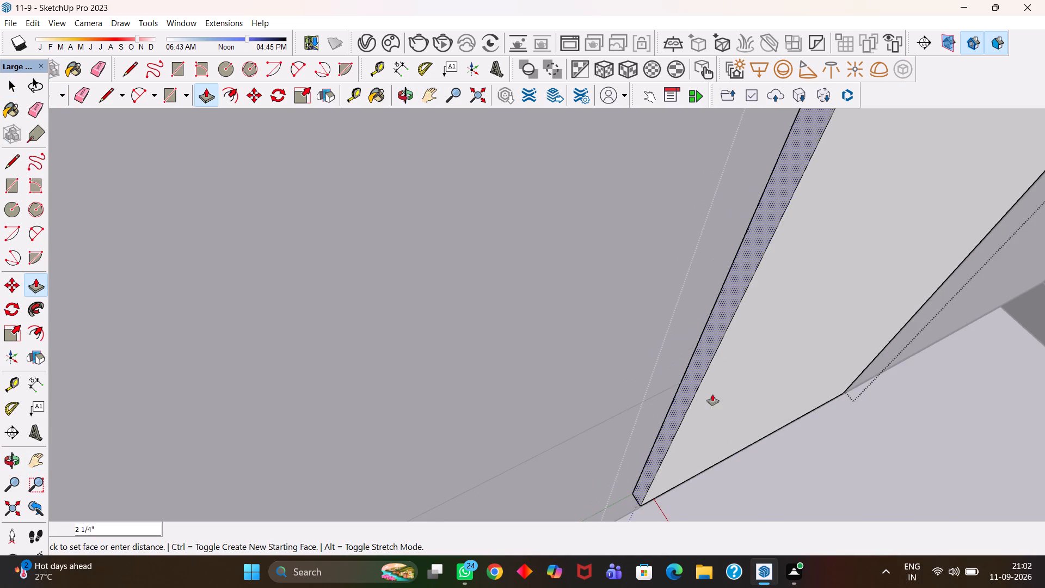
middle_click_drag(778, 407, 714, 406)
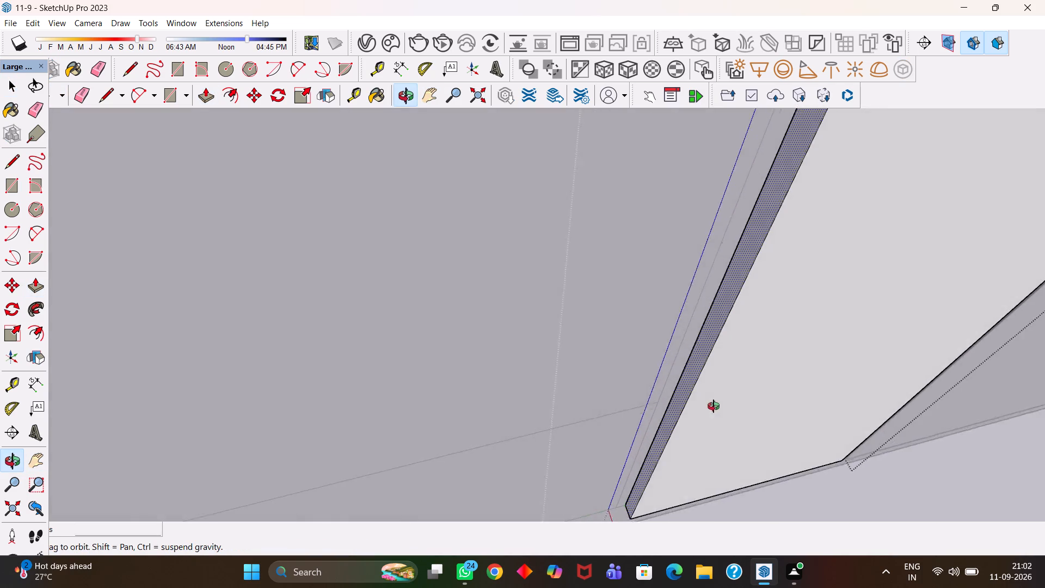
middle_click_drag(714, 406, 693, 404)
key("h")
left_click_drag(699, 403, 631, 278)
middle_click_drag(593, 390, 616, 409)
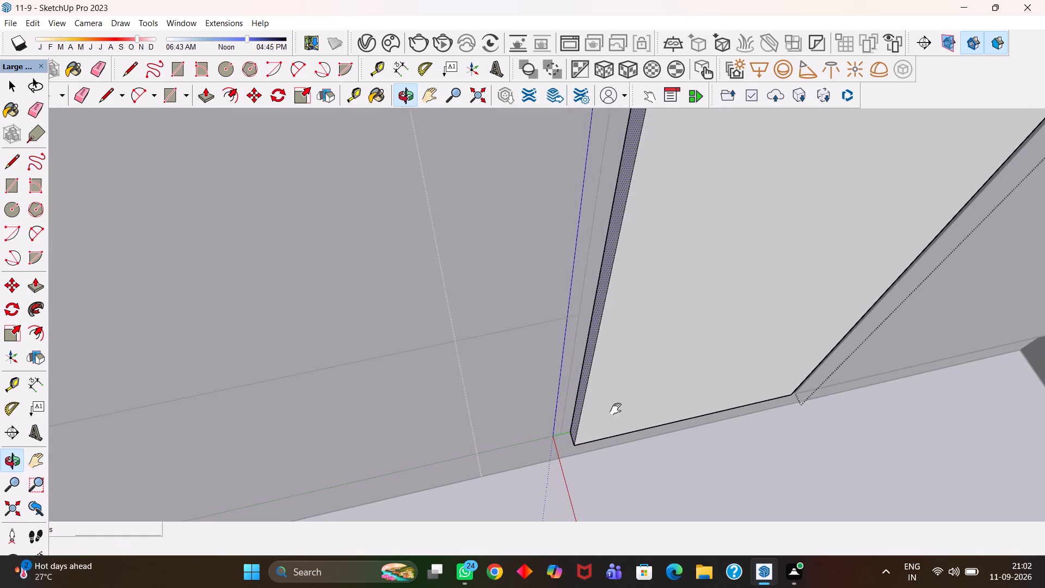
key("Escape")
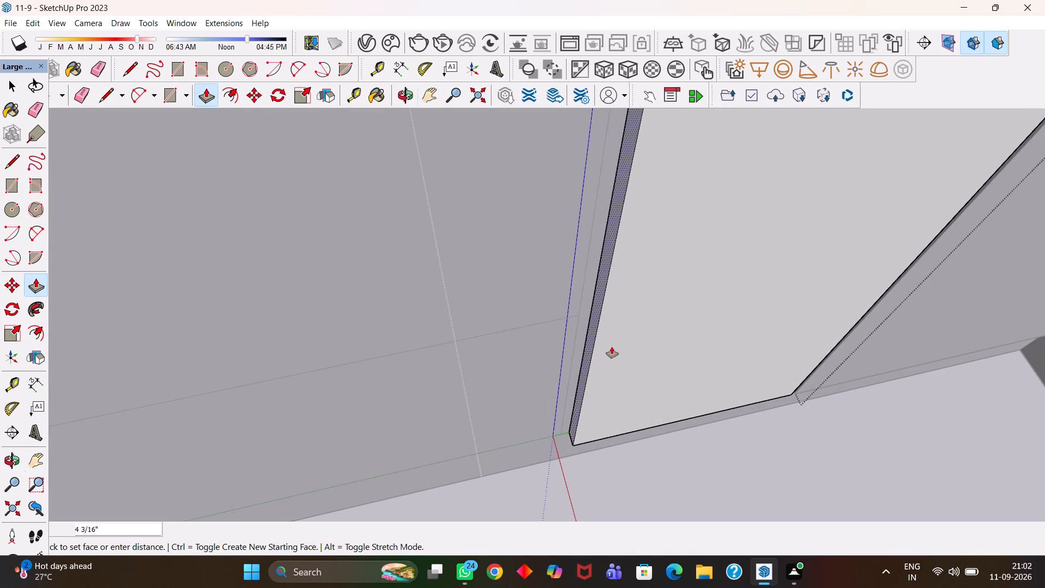
key("h")
left_click_drag(611, 325, 605, 403)
scroll(609, 399, "down", 8)
left_click_drag(610, 345, 581, 416)
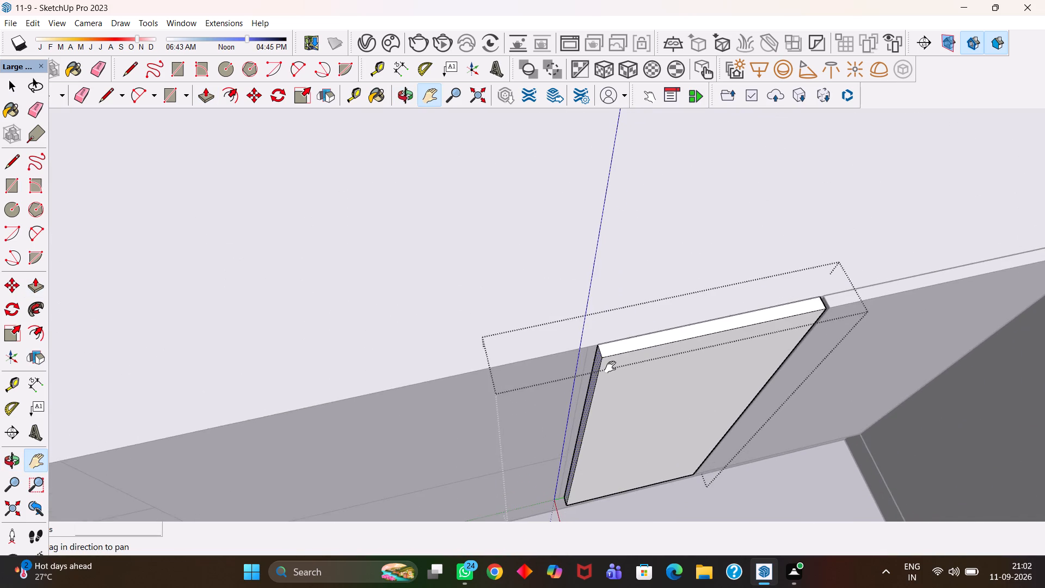
left_click_drag(610, 367, 586, 393)
key("Escape")
left_click(565, 384)
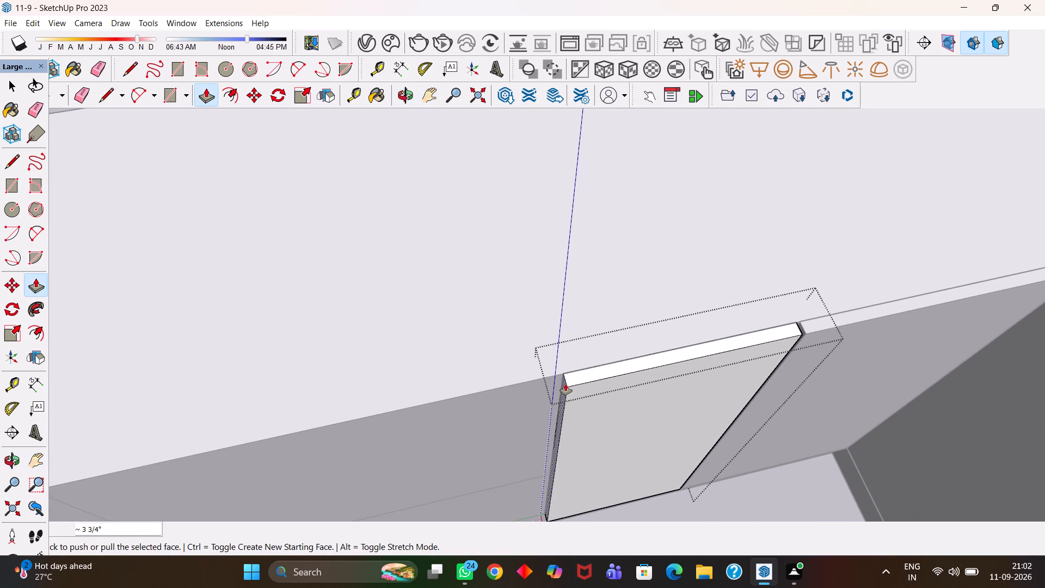
scroll(565, 384, "down", 9)
key("h")
middle_click_drag(602, 409, 538, 420)
scroll(538, 420, "down", 2)
left_click_drag(561, 450, 569, 381)
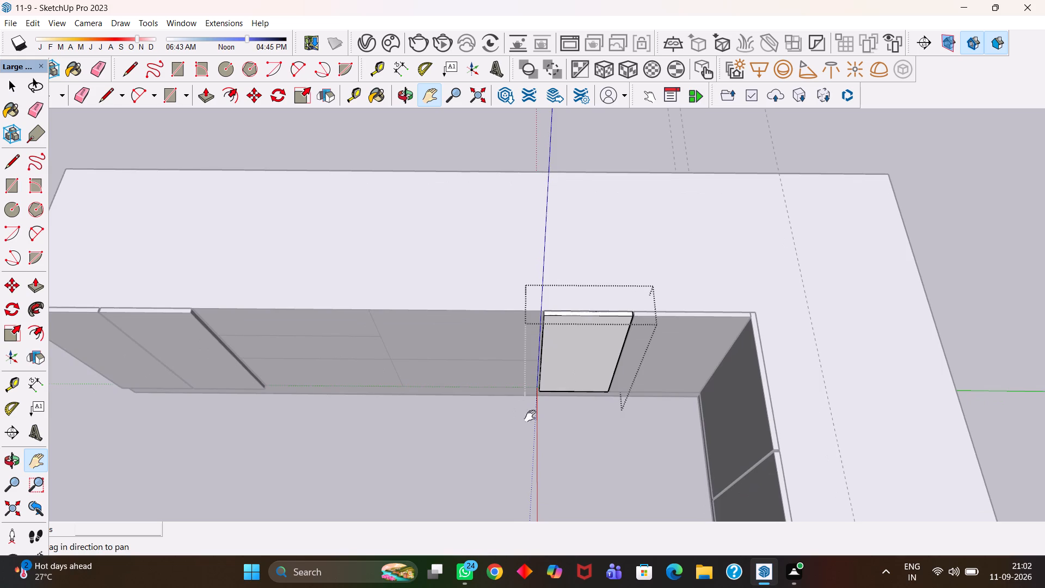
middle_click_drag(545, 417, 552, 418)
scroll(552, 418, "up", 1)
key("space")
left_click(489, 436)
Copy the narrowed shutter group about 1' 1 7/8" along the counter front onto the drawer bay.
middle_click_drag(567, 399, 583, 400)
scroll(579, 400, "up", 1)
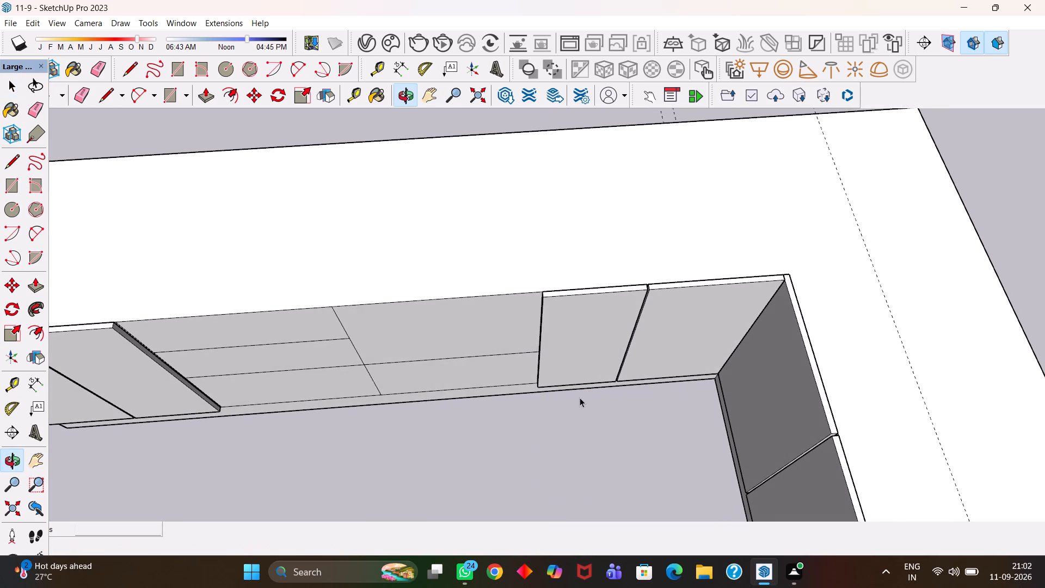
key("m")
left_click(566, 361)
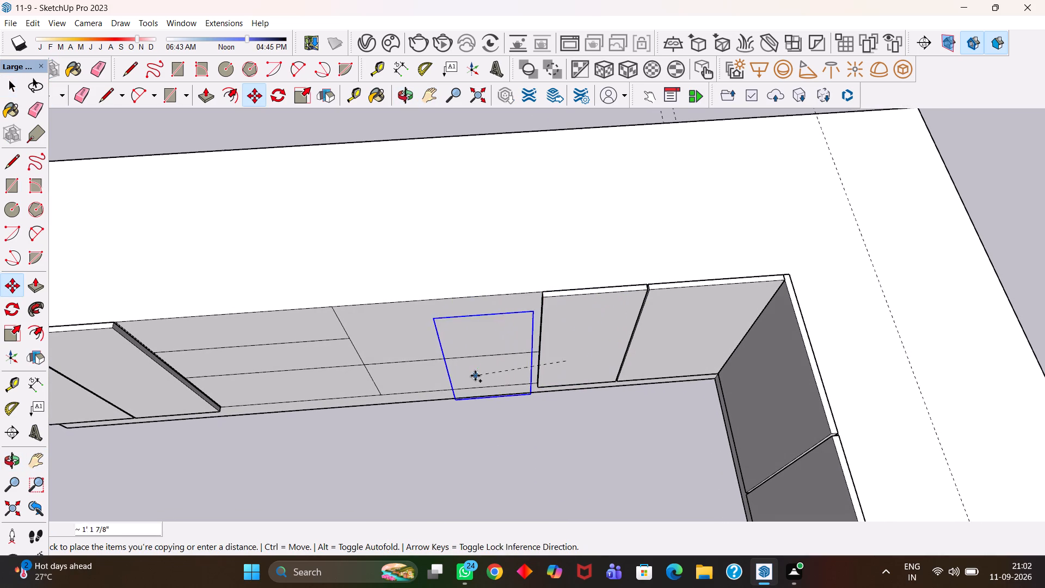
left_click(477, 374)
Align the copied panel with the neighbouring shutter's edge and offset it 5 mm away along the counter front.
scroll(517, 320, "up", 5)
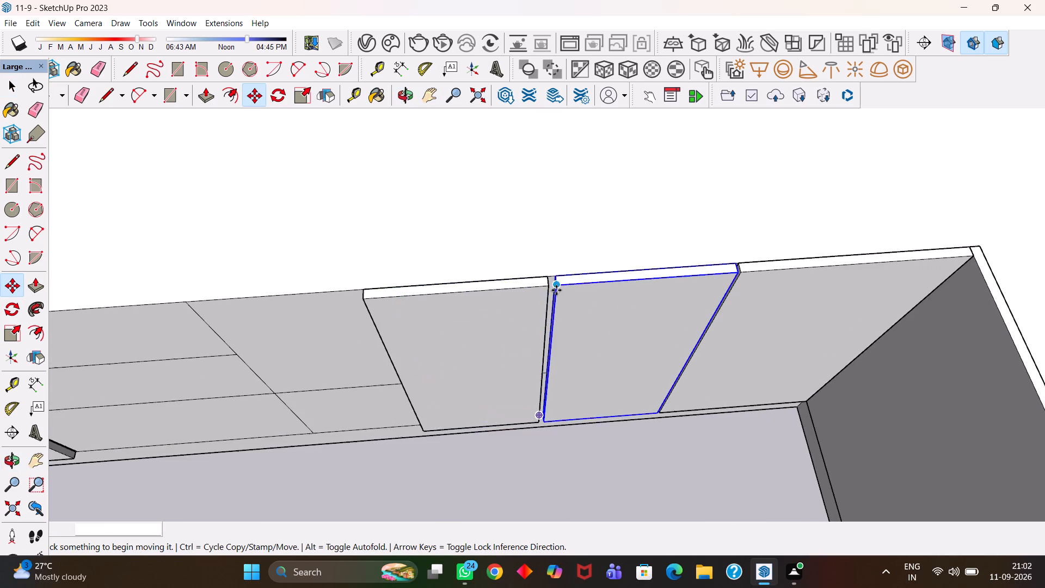
middle_click_drag(556, 290, 557, 322)
scroll(546, 320, "up", 2)
key("m")
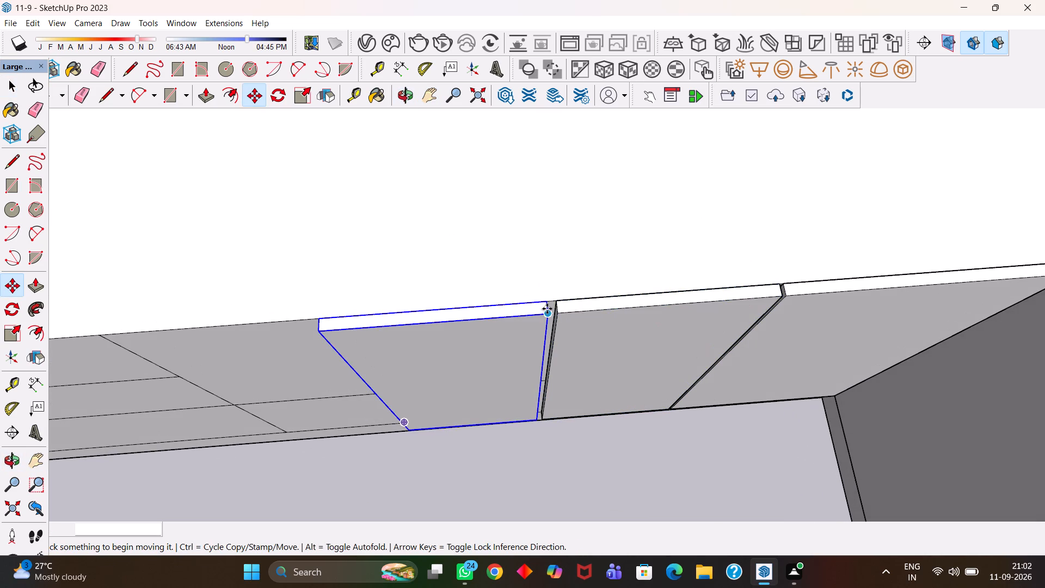
left_click(547, 304)
left_click(554, 303)
left_click(558, 302)
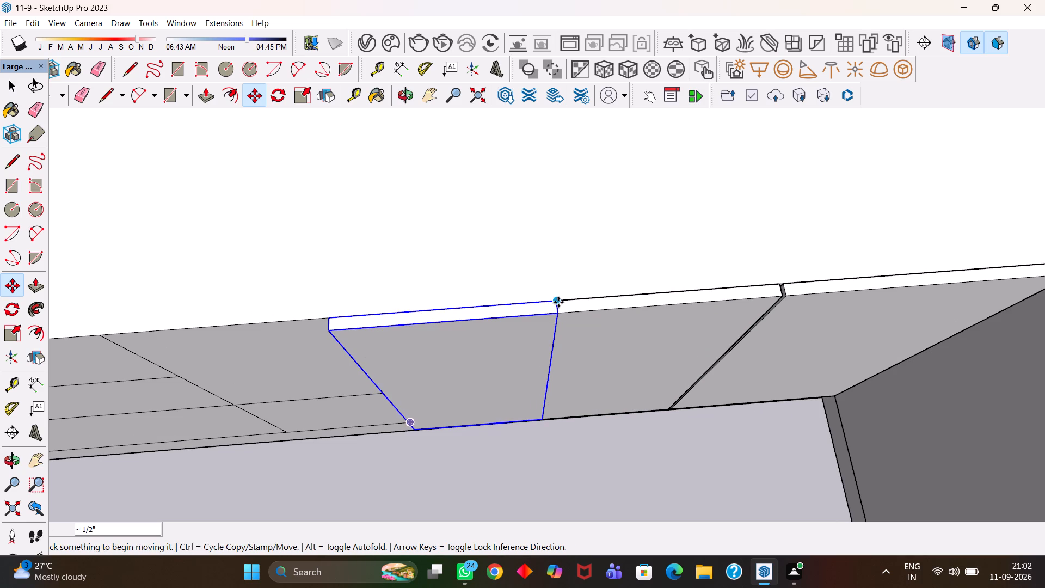
type("5mm")
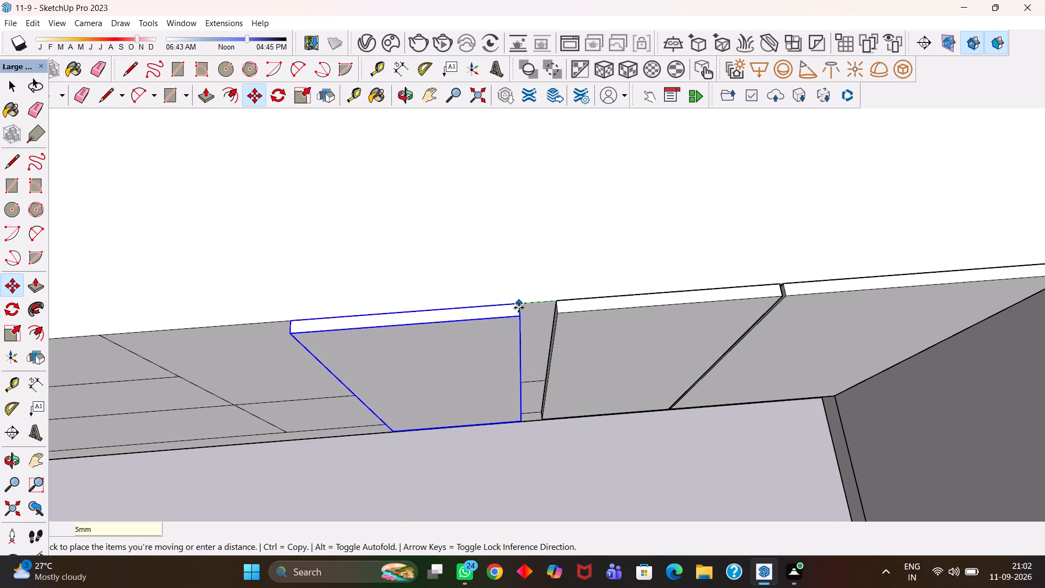
key("Return")
Open the copied panel group and push its top face down about 1' 5" to the lowest drawer's dividing line.
scroll(521, 308, "up", 3)
key("space")
double_click(505, 309)
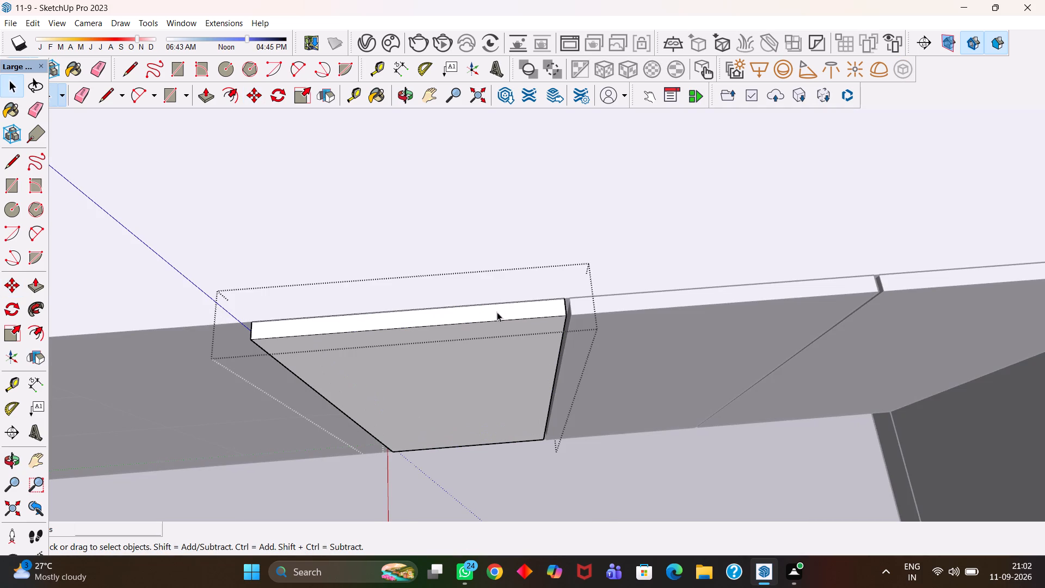
left_click(497, 312)
key("p")
left_click(497, 312)
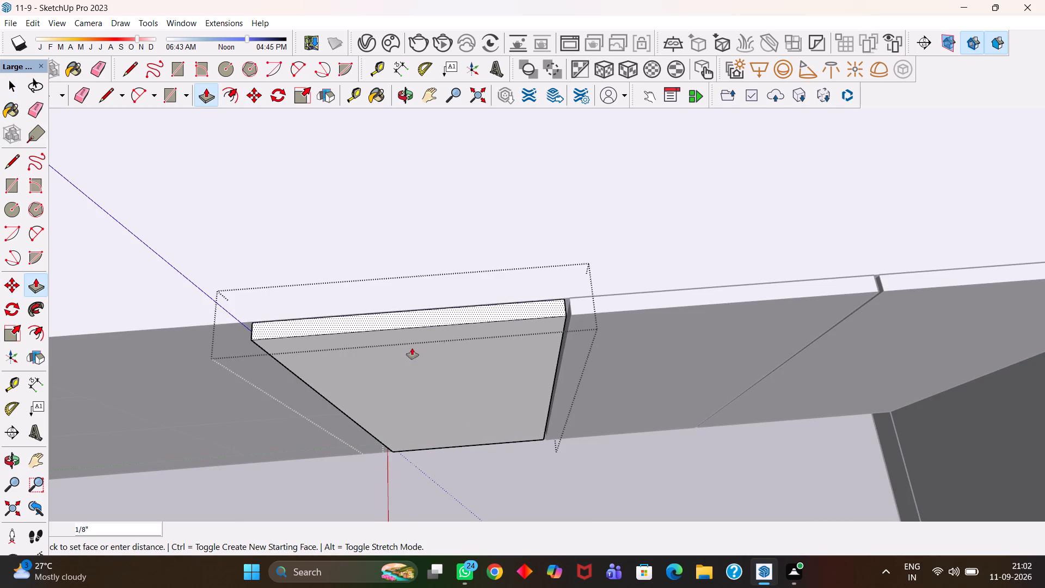
key("h")
left_click_drag(318, 416, 452, 371)
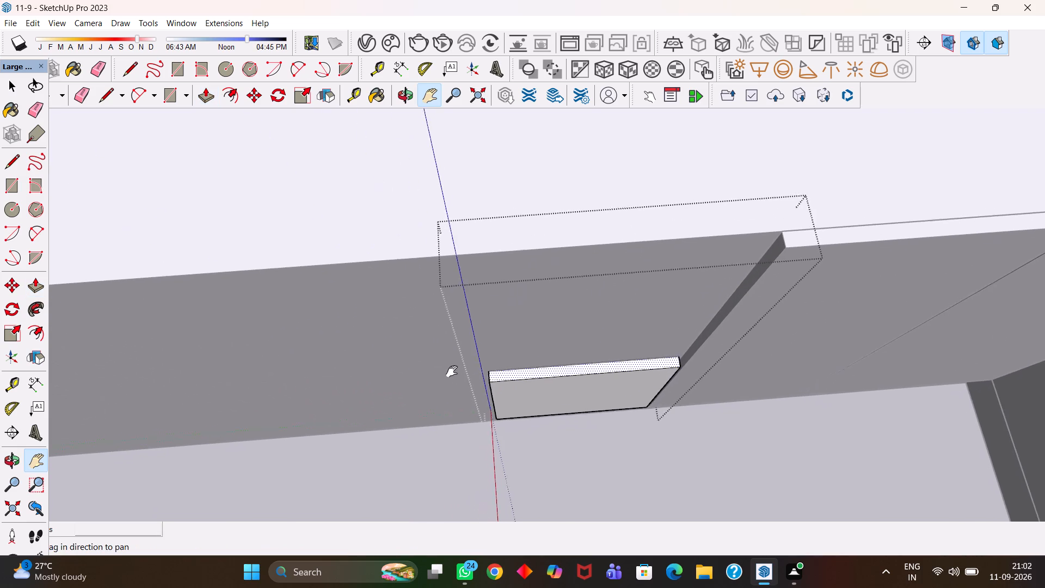
left_click_drag(452, 371, 456, 360)
scroll(460, 362, "up", 3)
middle_click_drag(442, 367, 481, 325)
scroll(468, 341, "up", 1)
key("Escape")
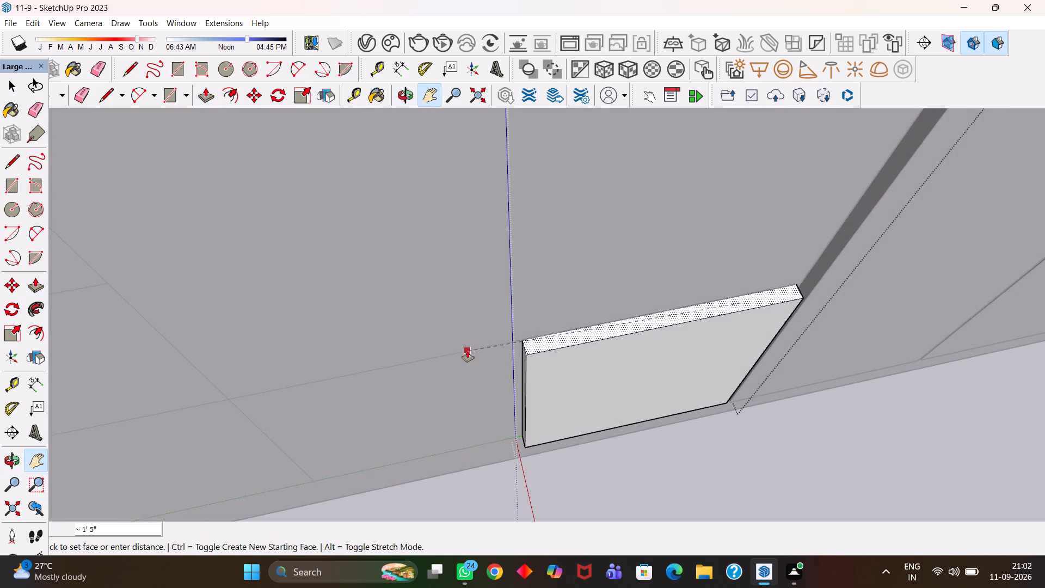
left_click(468, 353)
scroll(468, 353, "down", 1)
scroll(562, 359, "up", 3)
Push the drawer panel's top face down another 5 mm from the dividing line and close the group.
key("h")
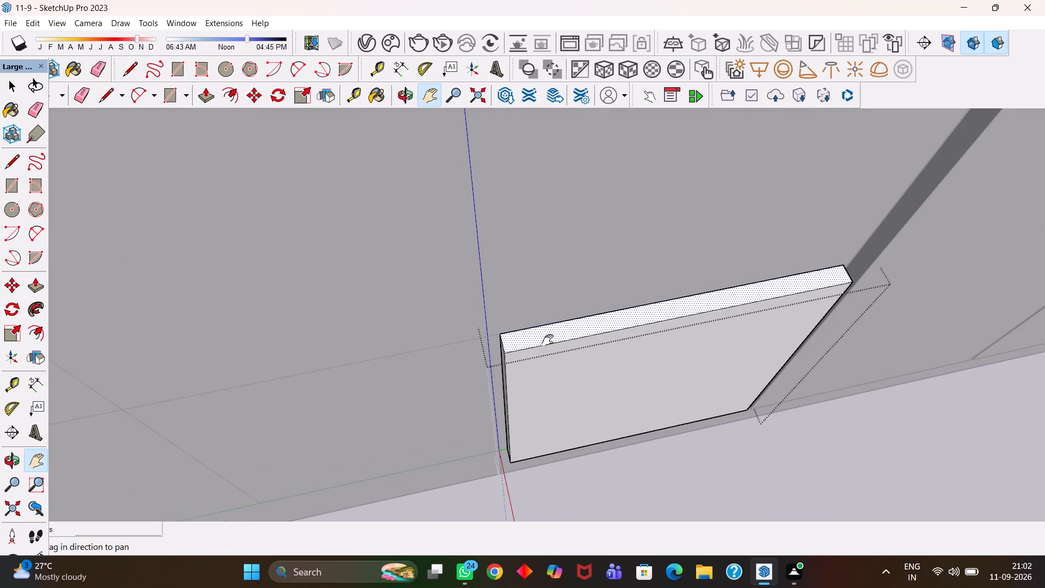
key("p")
left_click(542, 340)
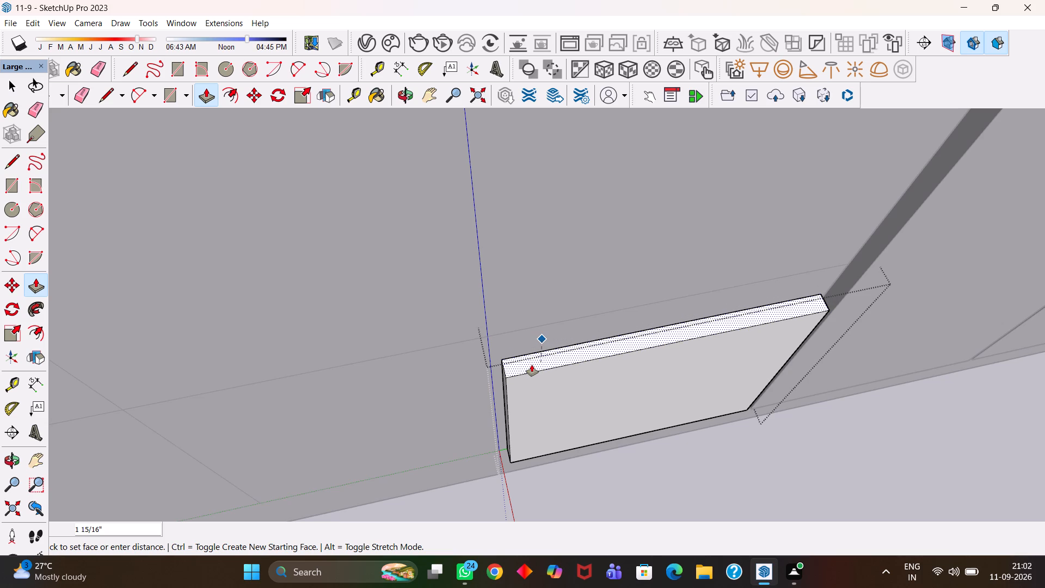
type("5mm")
key("Return")
key("h")
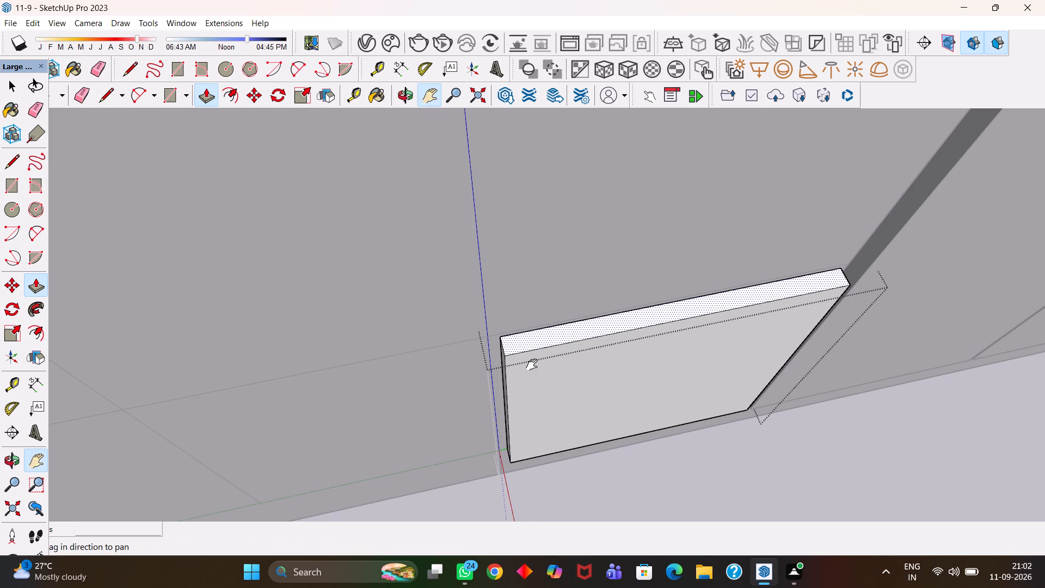
scroll(532, 365, "down", 14)
middle_click_drag(548, 361, 511, 375)
scroll(509, 375, "up", 2)
key("space")
left_click(620, 428)
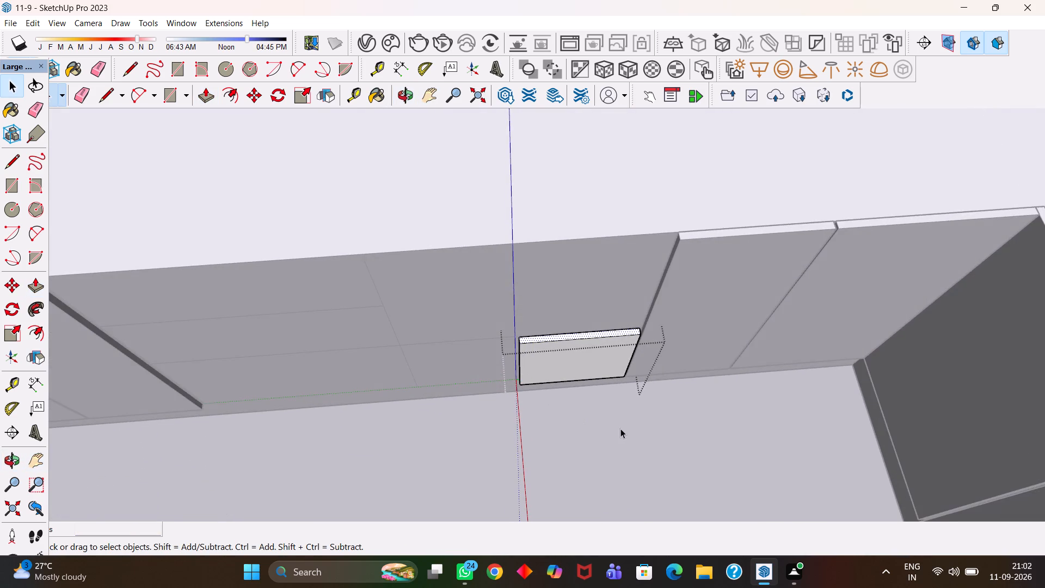
Open the lowest drawer panel group, pull its side face out about 1' 3/4" to the bay's vertical dividing line, and close the group.
left_click(567, 371)
middle_click_drag(567, 367, 624, 334)
scroll(624, 334, "up", 8)
middle_click_drag(487, 360, 515, 356)
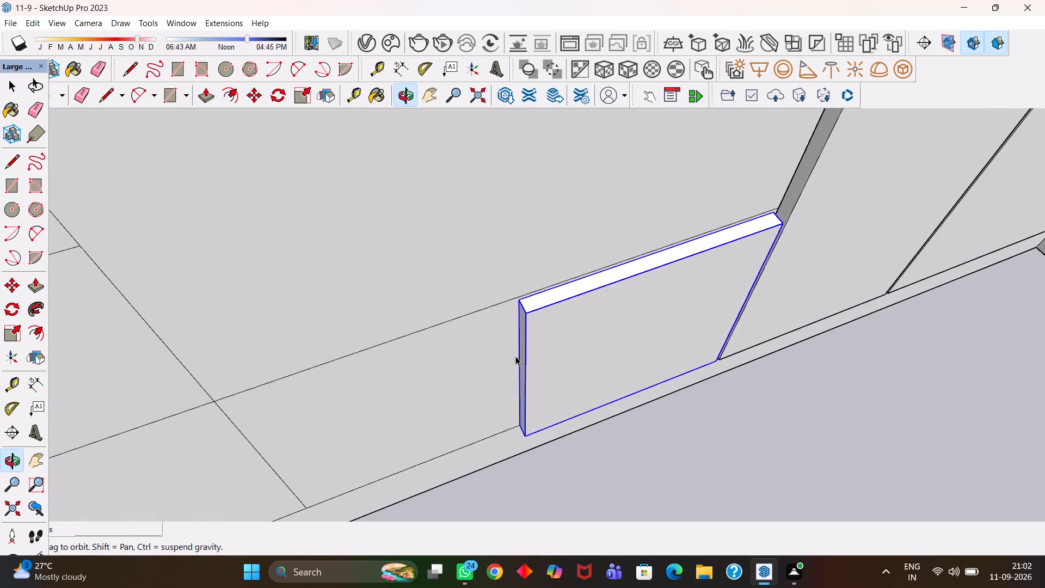
middle_click_drag(515, 356, 515, 357)
key("space")
double_click(524, 362)
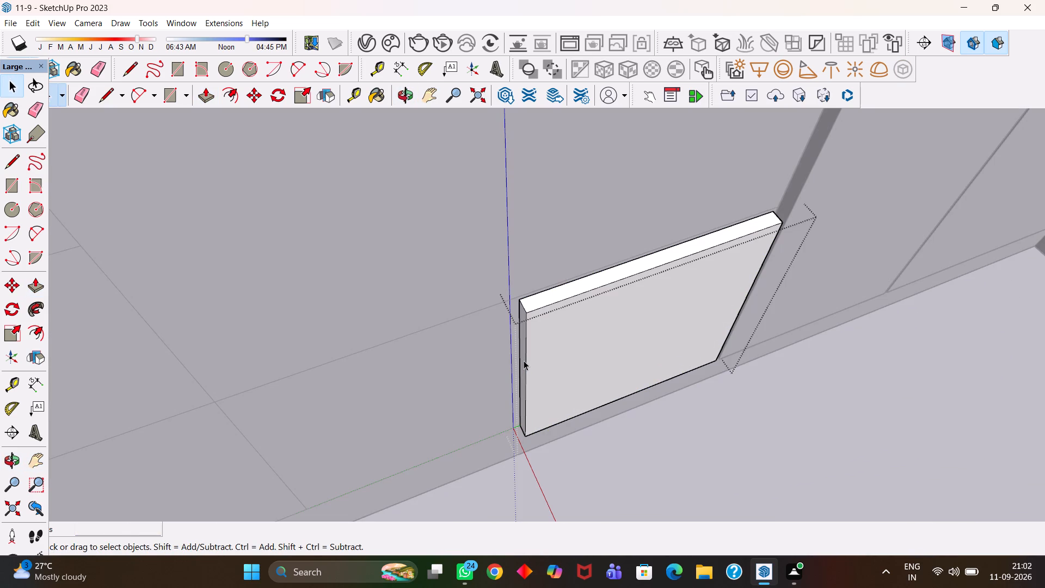
left_click(524, 360)
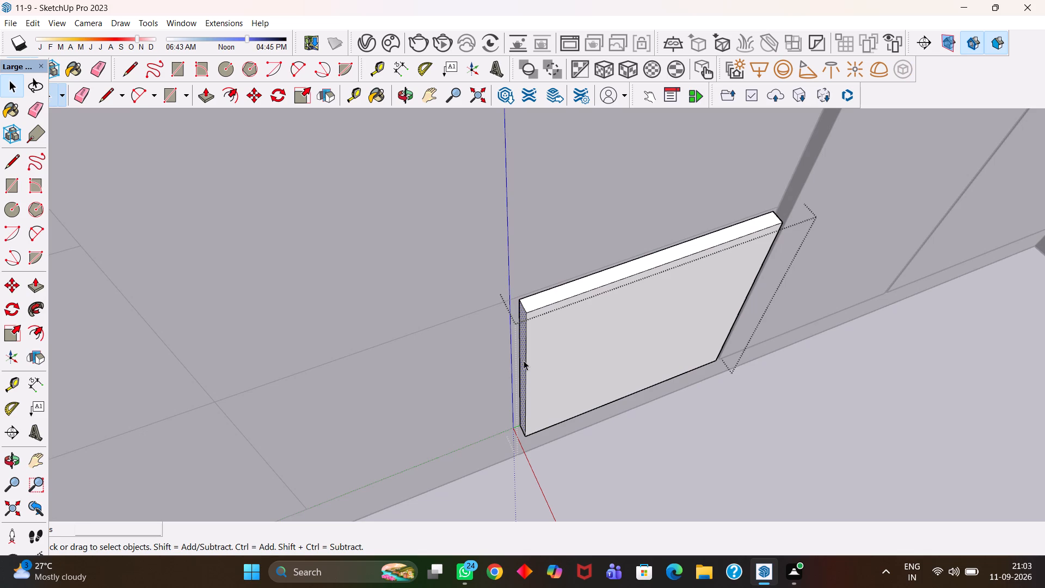
scroll(524, 360, "up", 1)
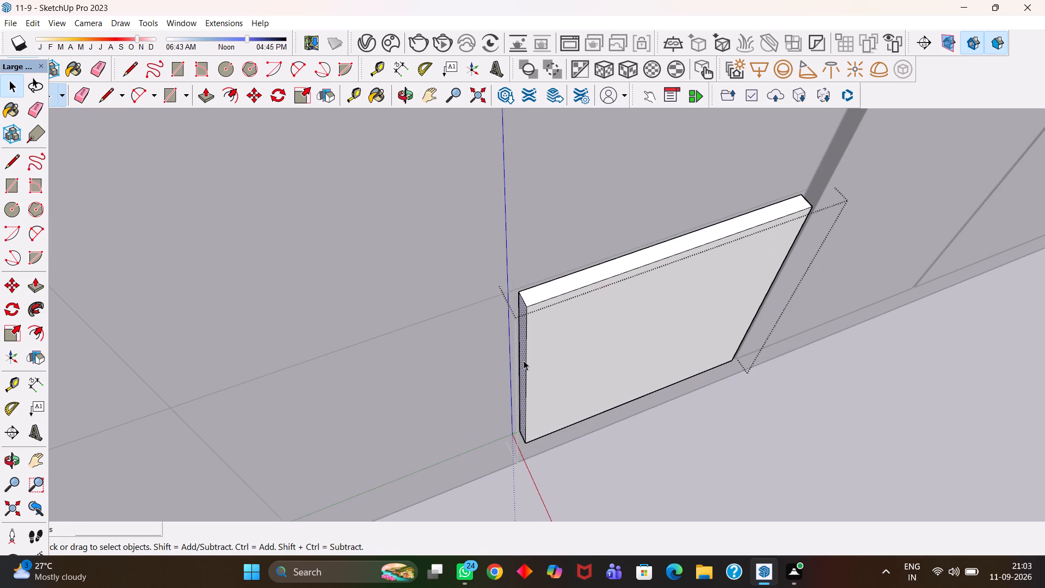
scroll(524, 360, "up", 4)
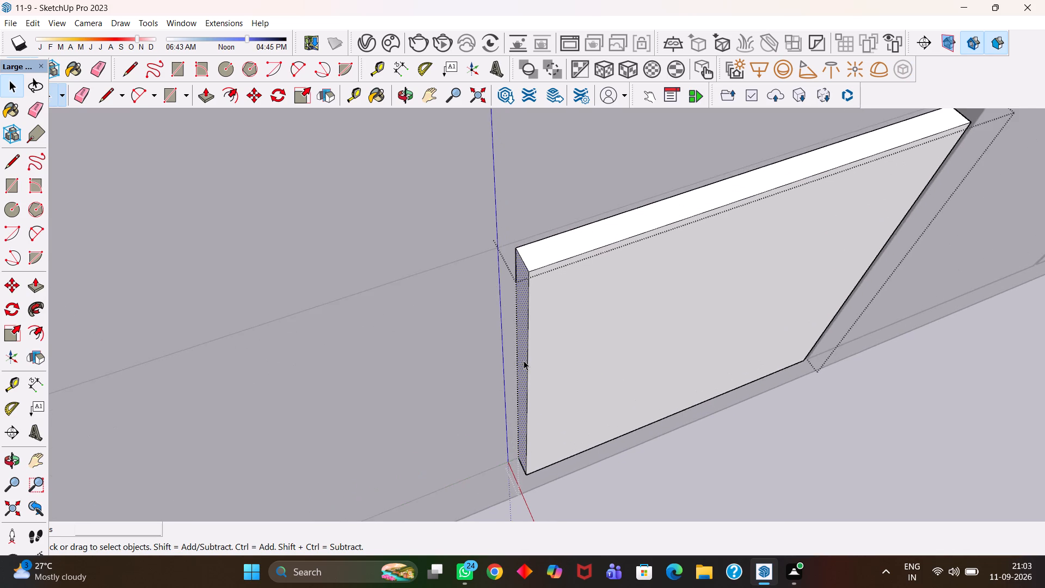
scroll(524, 360, "up", 2)
key("p")
left_click(524, 360)
scroll(377, 365, "down", 7)
key("h")
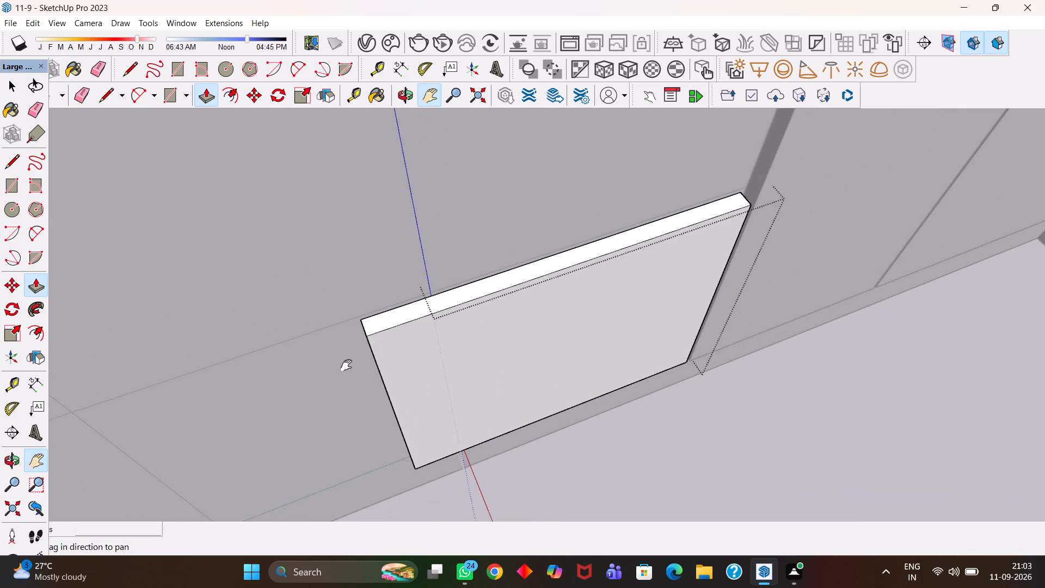
left_click_drag(328, 362, 493, 345)
scroll(483, 346, "down", 5)
middle_click_drag(454, 369, 376, 345)
left_click_drag(341, 332, 383, 358)
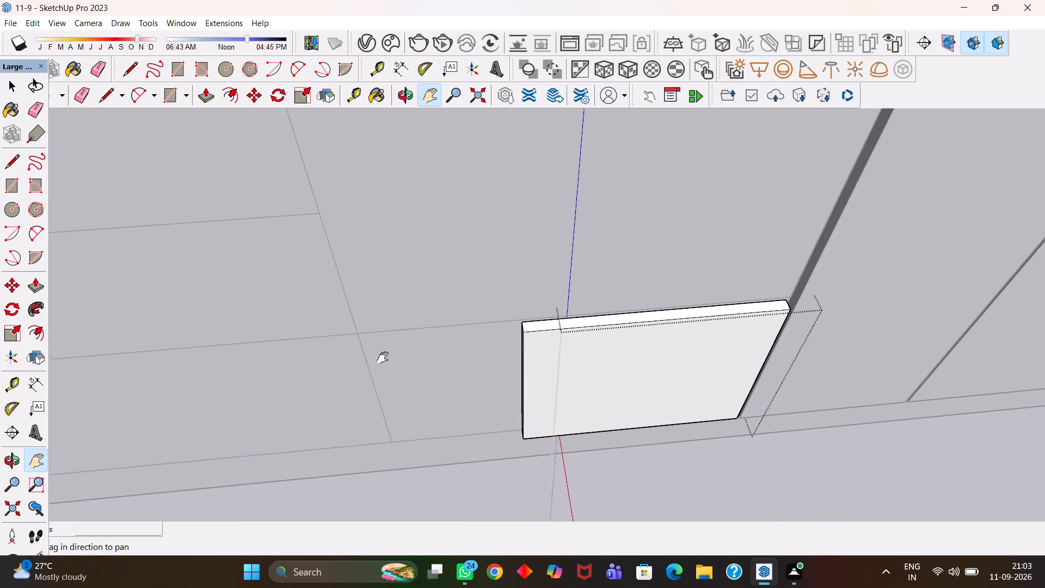
left_click_drag(383, 358, 383, 358)
middle_click_drag(367, 353, 378, 355)
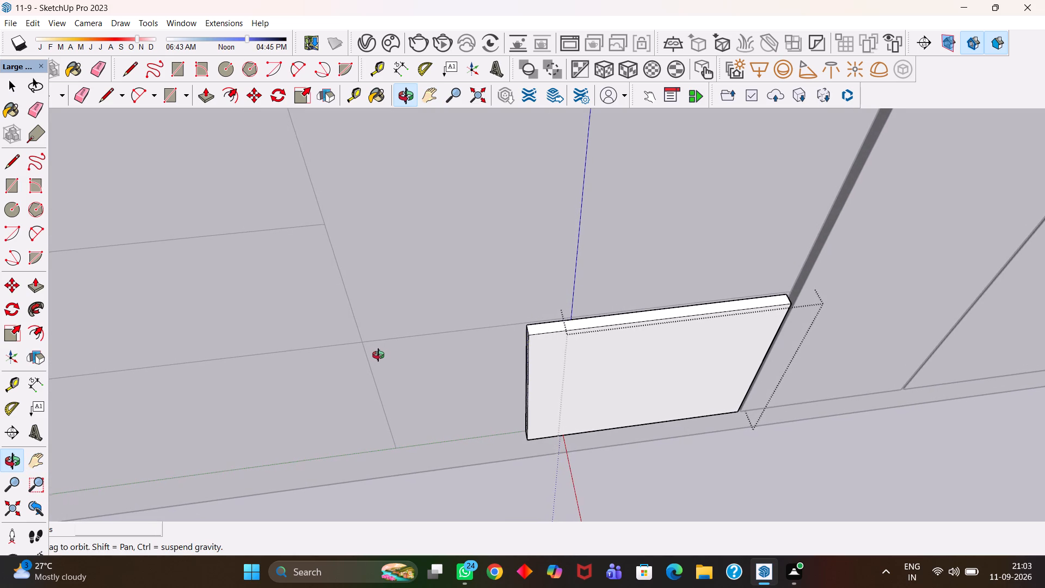
middle_click_drag(378, 355, 378, 355)
key("Escape")
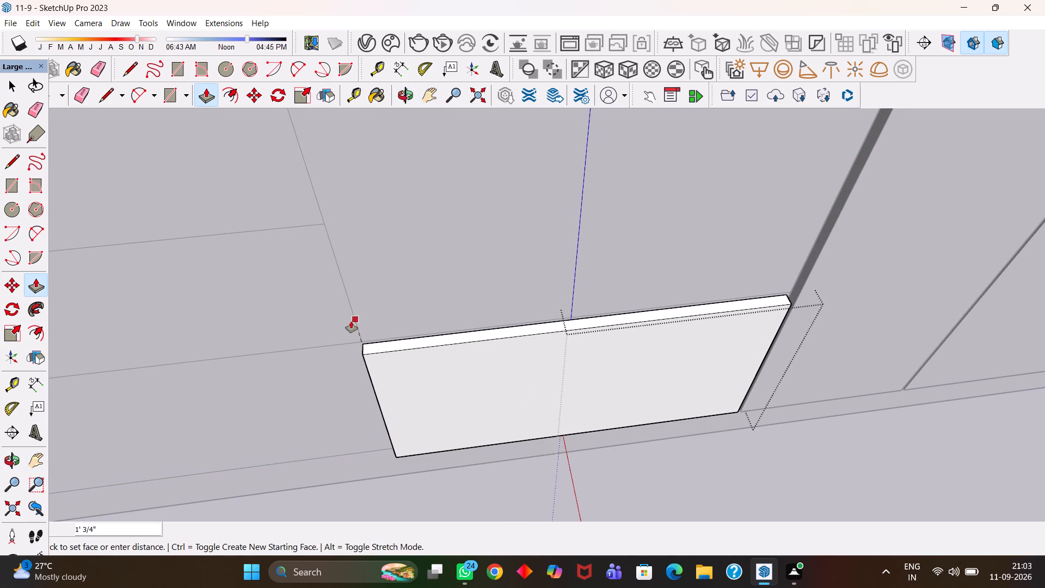
left_click(355, 317)
key("h")
scroll(450, 330, "down", 4)
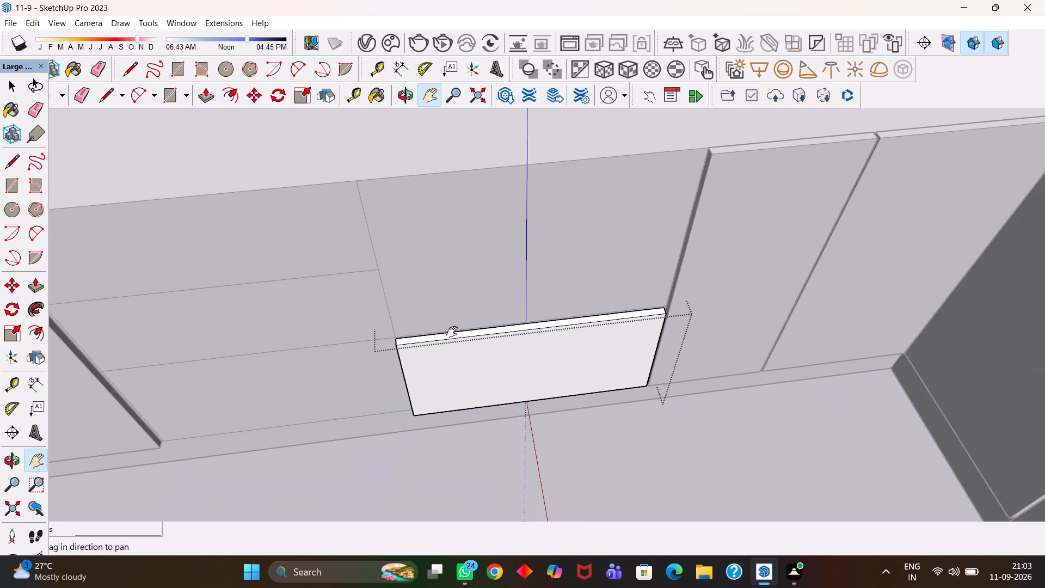
scroll(452, 332, "down", 4)
key("space")
left_click(556, 449)
Copy the widened drawer panel up about 1' 4 1/4" so its top meets the underside of the countertop.
left_click(464, 377)
middle_click_drag(442, 366, 531, 342)
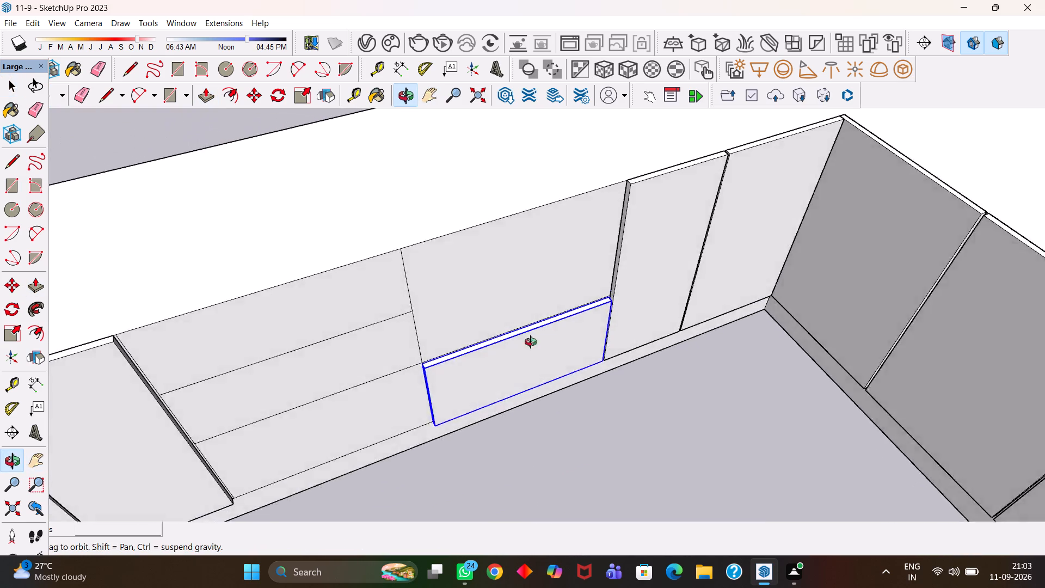
middle_click_drag(531, 342, 547, 327)
middle_click_drag(418, 376, 422, 274)
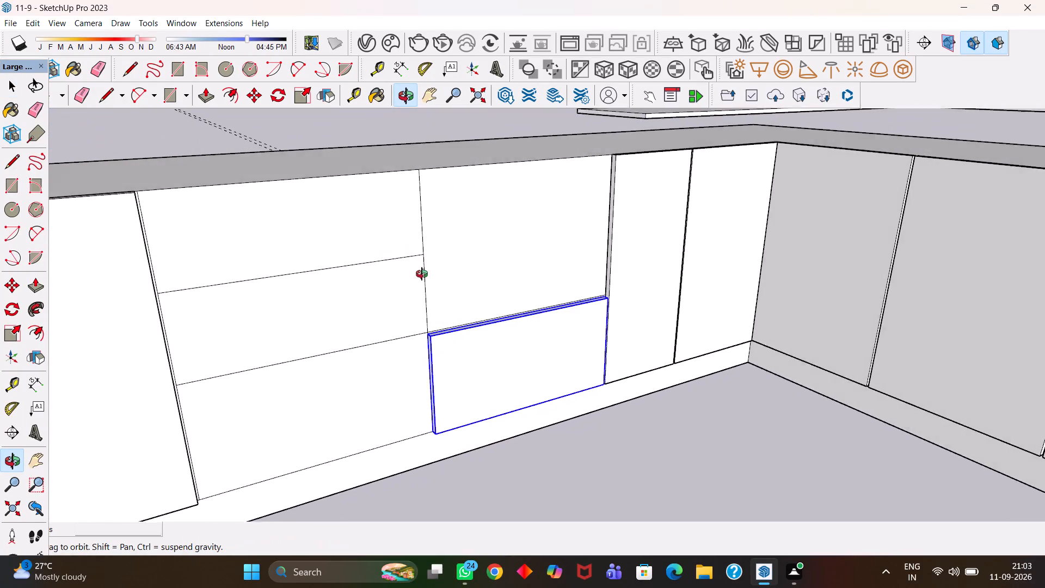
middle_click_drag(422, 274, 450, 341)
scroll(449, 340, "up", 3)
key("m")
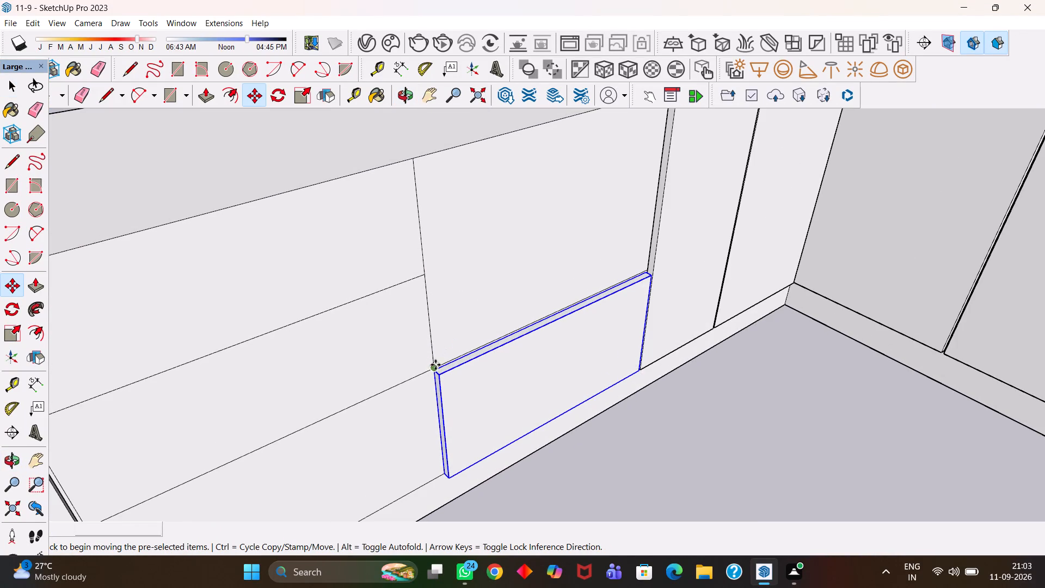
left_click(435, 365)
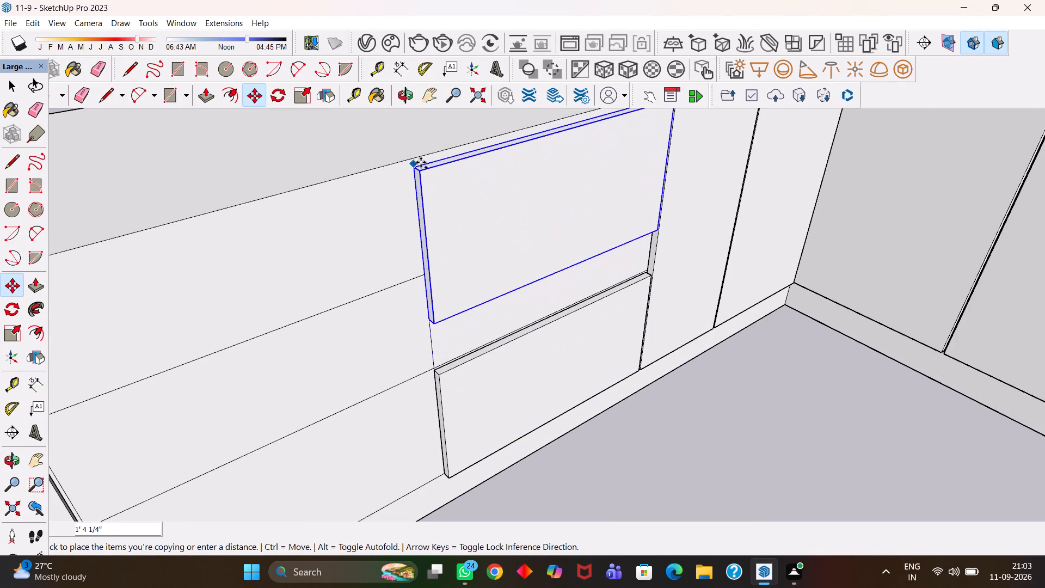
left_click(414, 160)
Inspect the two stacked drawer panels and measure the height of the lowest drawer row beside them.
scroll(442, 291, "down", 7)
middle_click_drag(588, 376, 475, 384)
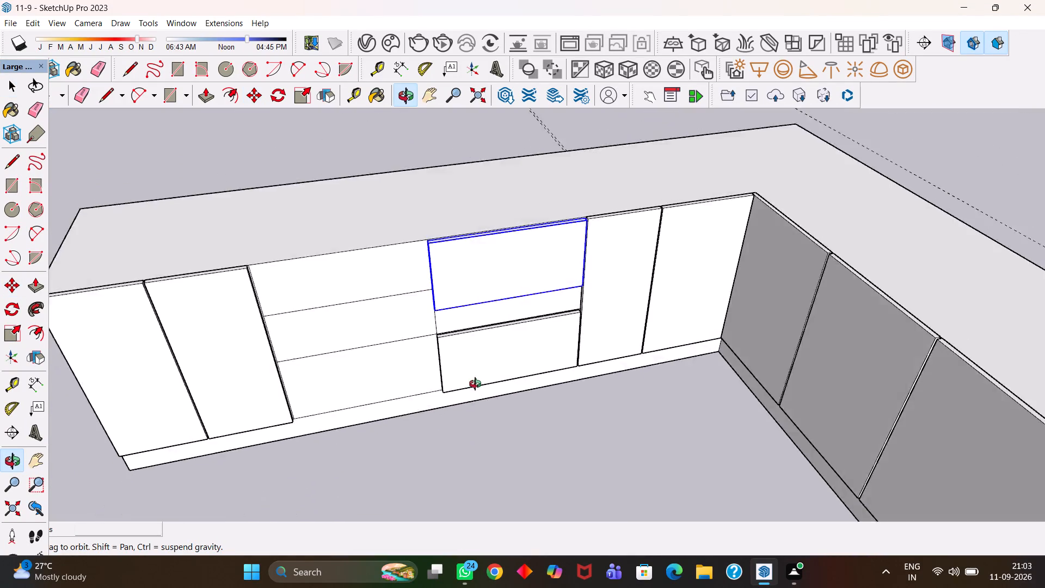
middle_click_drag(475, 384, 451, 334)
scroll(451, 334, "up", 2)
key("h")
scroll(466, 313, "up", 5)
left_click_drag(455, 299, 470, 321)
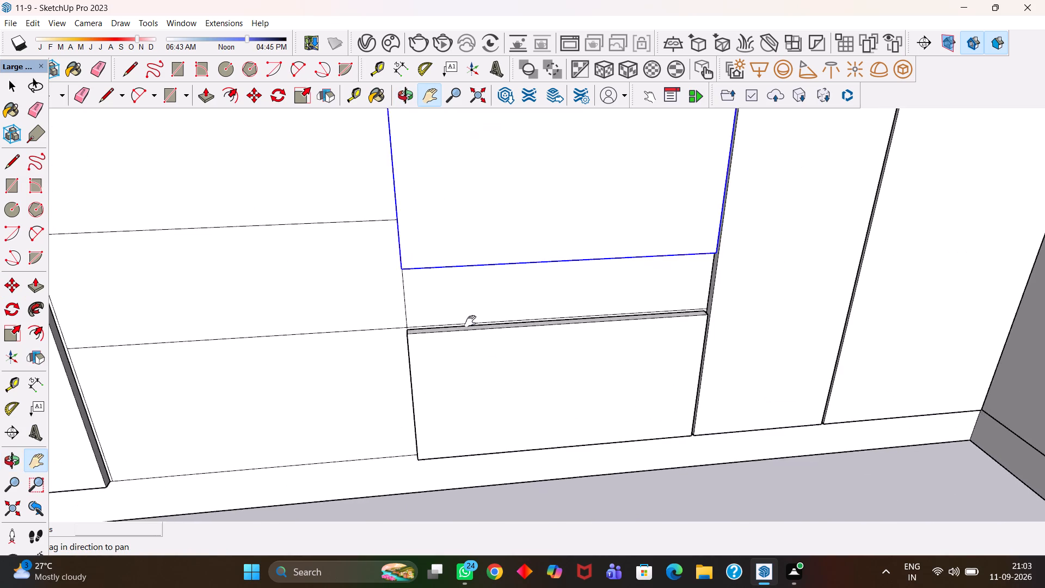
left_click_drag(470, 321, 515, 393)
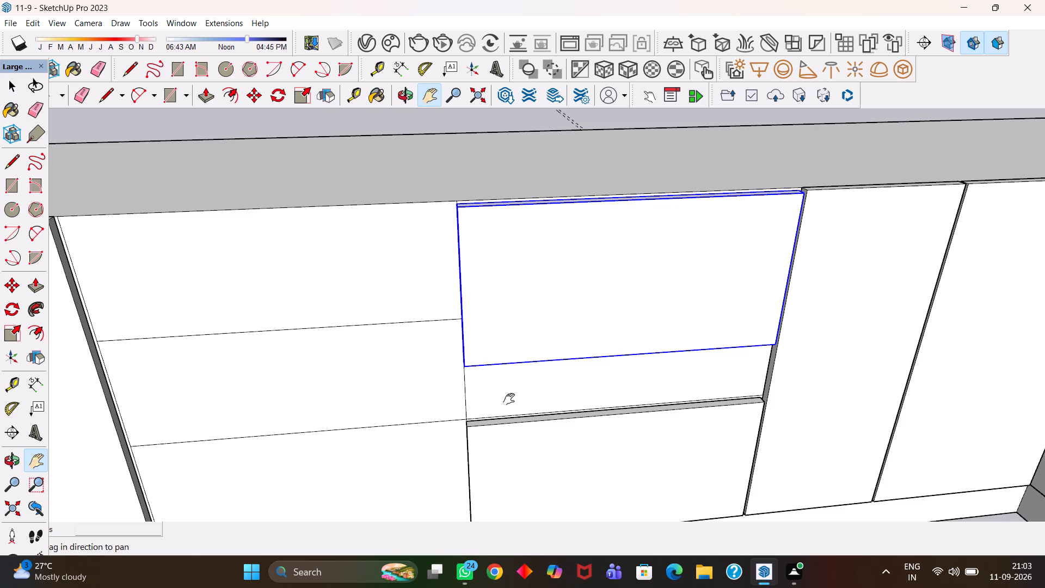
scroll(509, 399, "up", 2)
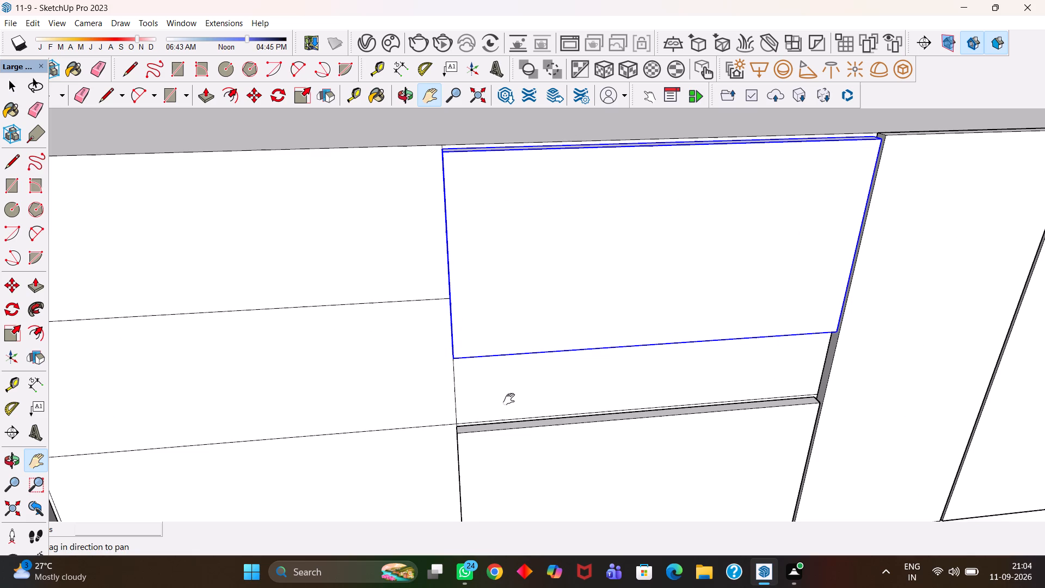
scroll(509, 399, "up", 1)
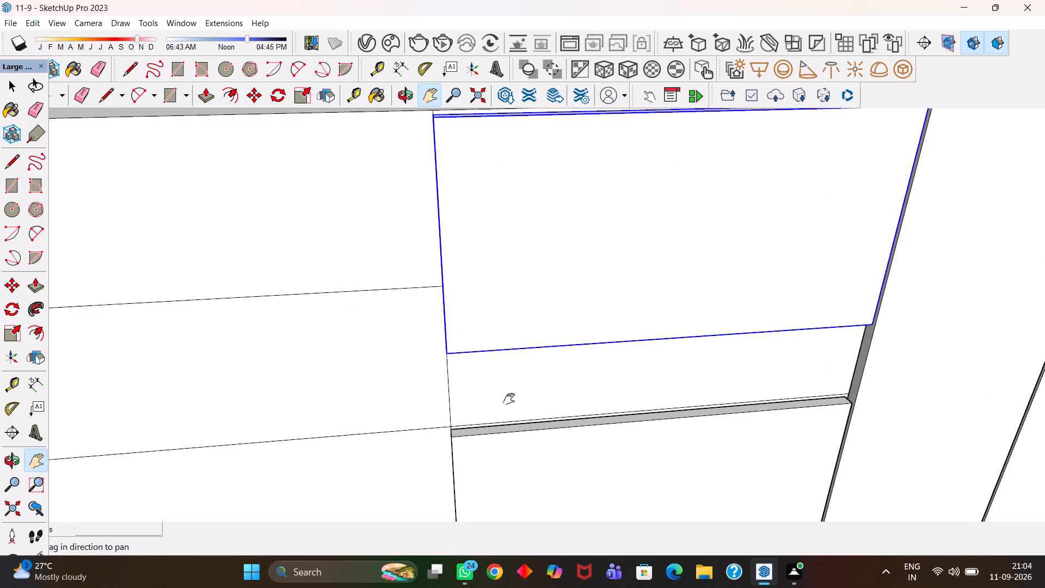
scroll(509, 399, "up", 1)
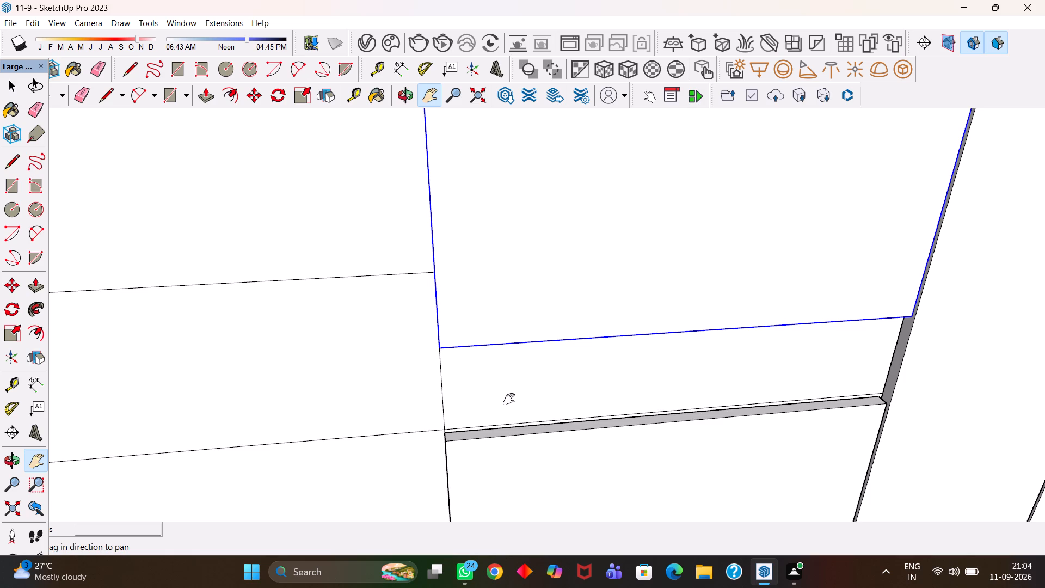
scroll(509, 399, "up", 2)
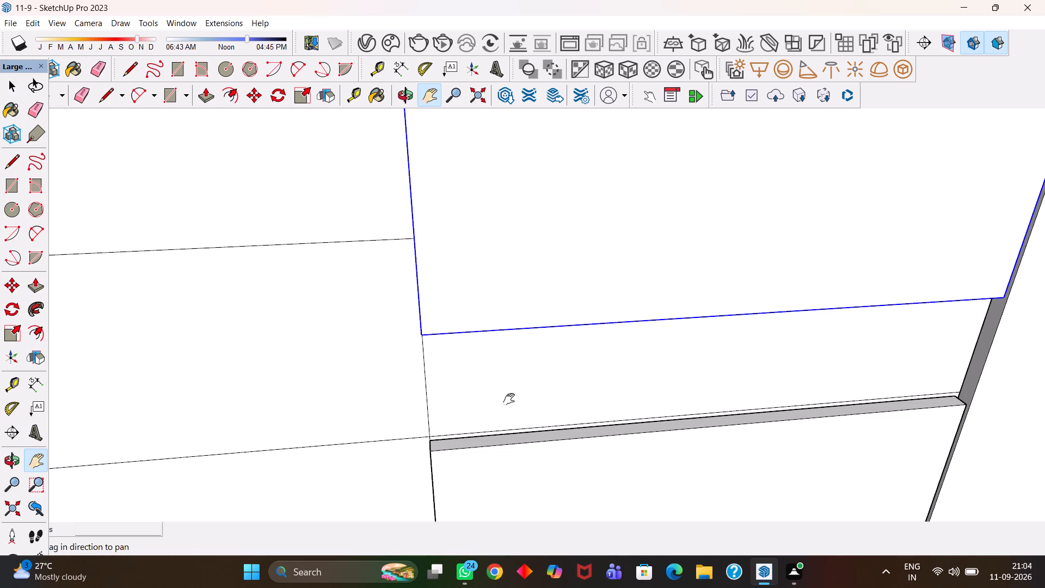
key("h")
scroll(509, 399, "down", 15)
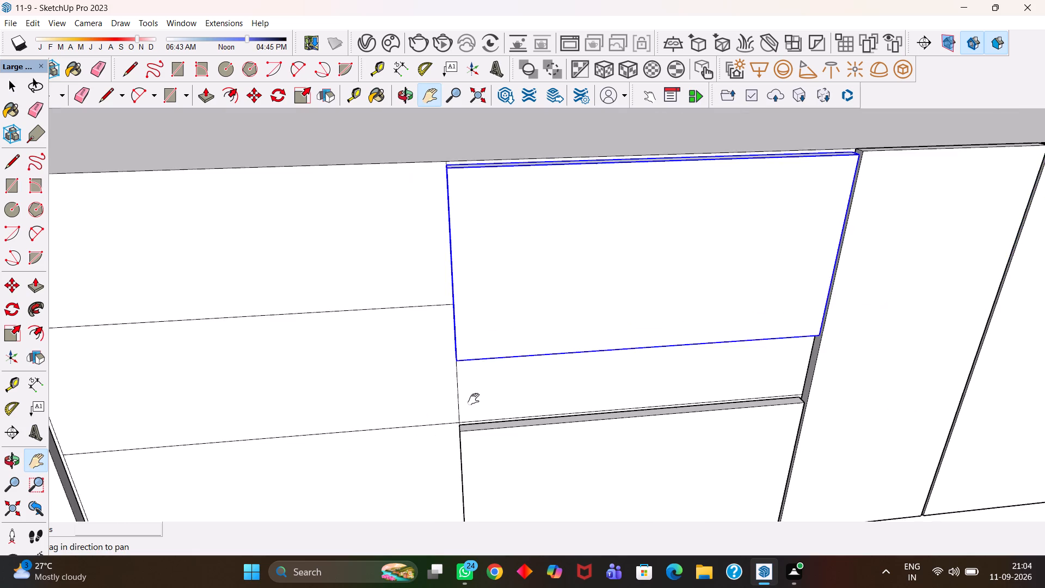
scroll(474, 399, "down", 7)
middle_click_drag(471, 421, 545, 407)
scroll(545, 407, "up", 7)
middle_click_drag(477, 437, 476, 453)
key("h")
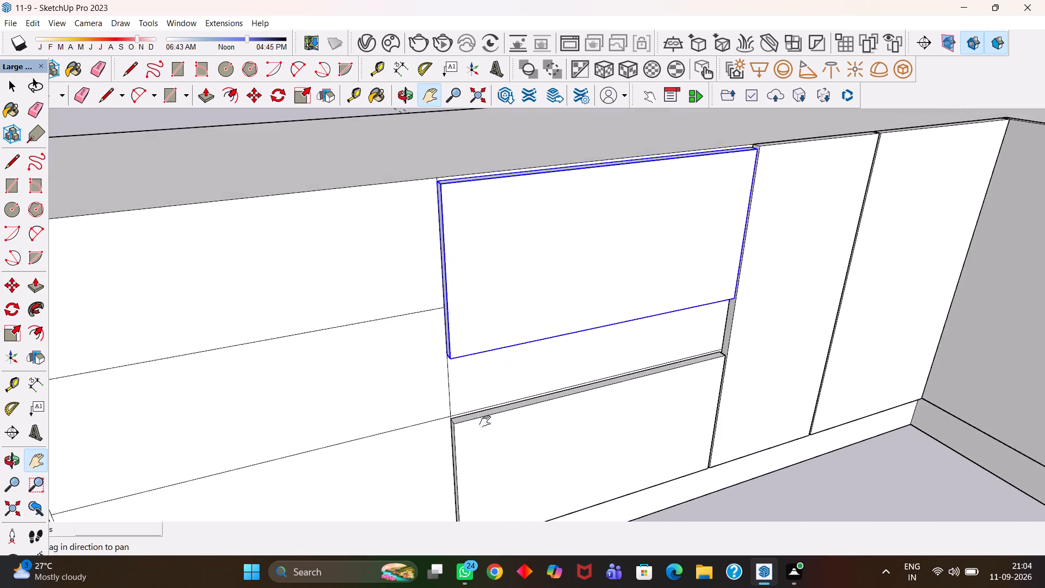
scroll(485, 414, "up", 4)
scroll(487, 412, "down", 5)
scroll(508, 411, "up", 1)
middle_click_drag(508, 411, 432, 419)
scroll(432, 419, "down", 6)
left_click_drag(360, 390, 510, 400)
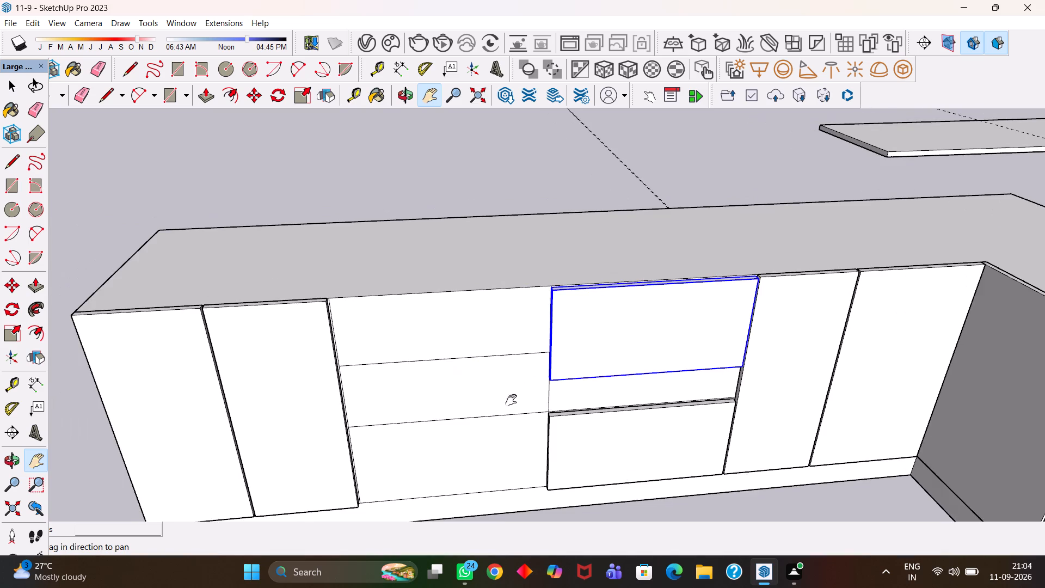
middle_click_drag(490, 434, 482, 435)
key("t")
left_click(486, 494)
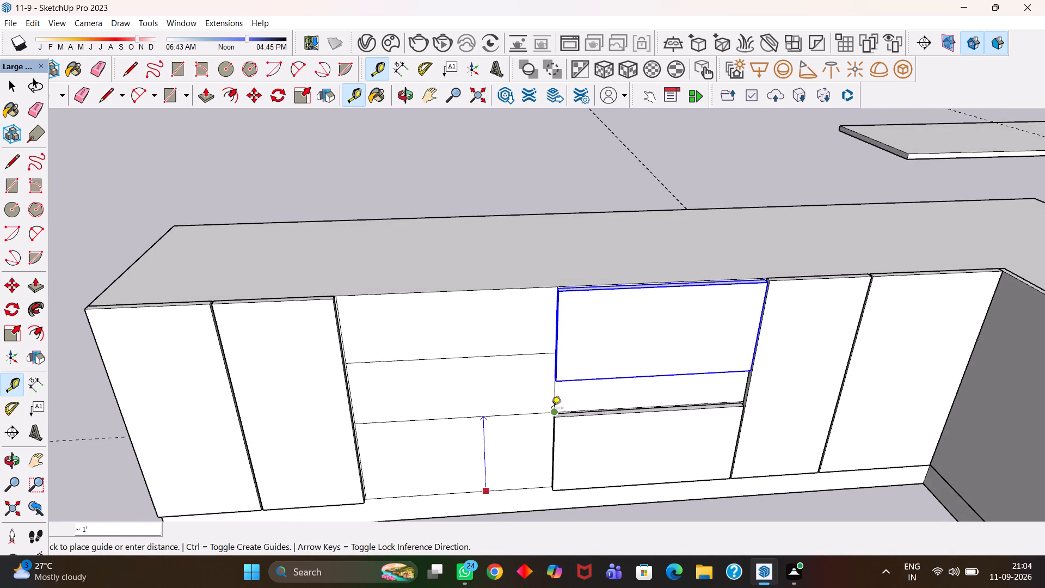
key("space")
Open the lower drawer panel group and pull its top face up about 2 7/8" along the vertical dividing line.
scroll(562, 414, "up", 10)
middle_click_drag(566, 406, 570, 413)
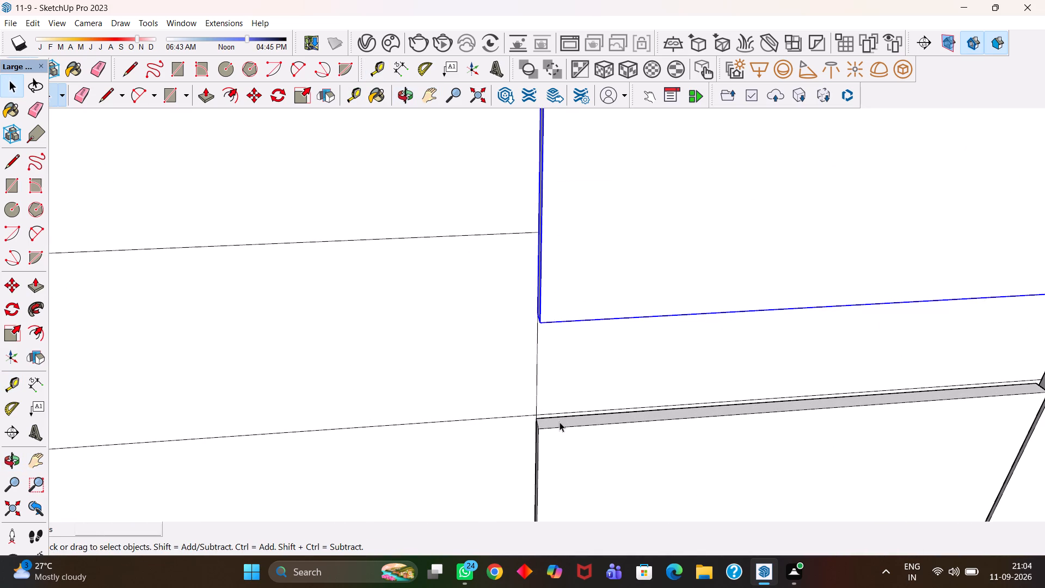
triple_click(560, 422)
left_click(555, 422)
left_click(555, 422)
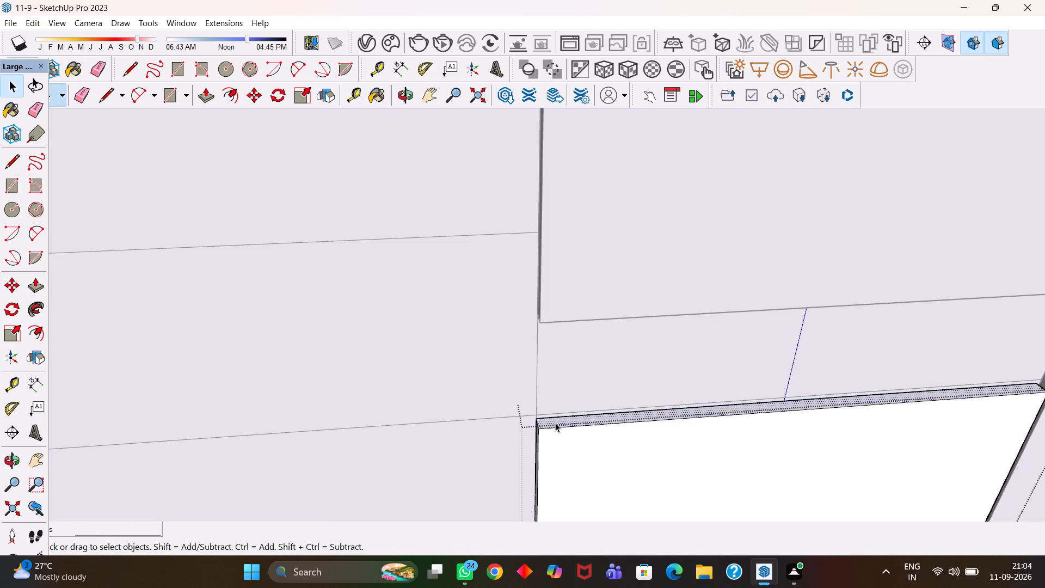
key("p")
left_click(555, 422)
left_click(537, 367)
Open the upper drawer panel group and pull its bottom face down about 2 3/16" to the lower panel's top edge.
scroll(537, 367, "down", 7)
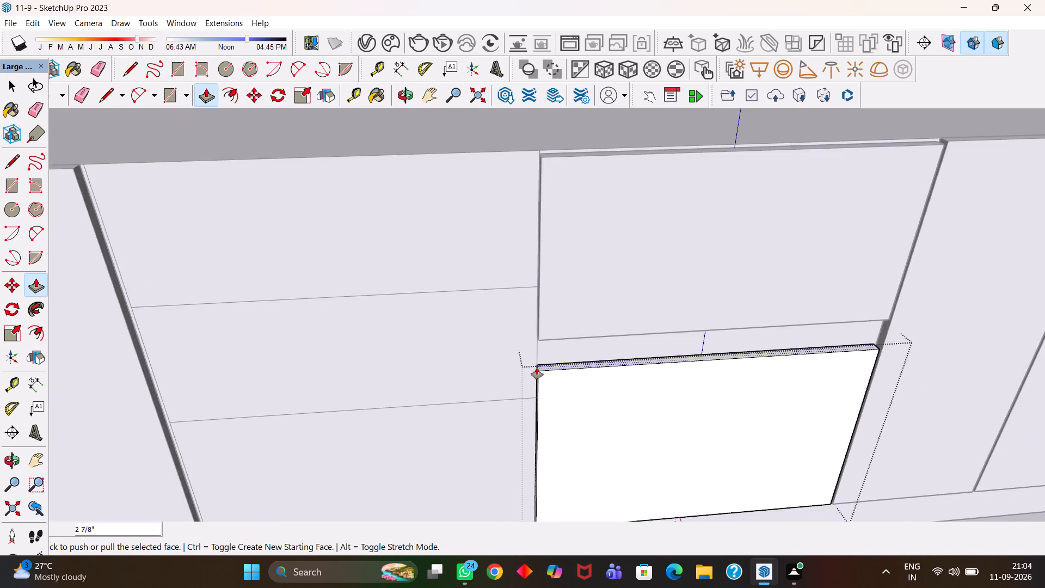
scroll(537, 367, "down", 3)
middle_click_drag(562, 401, 555, 323)
scroll(554, 324, "up", 6)
key("space")
scroll(564, 330, "up", 4)
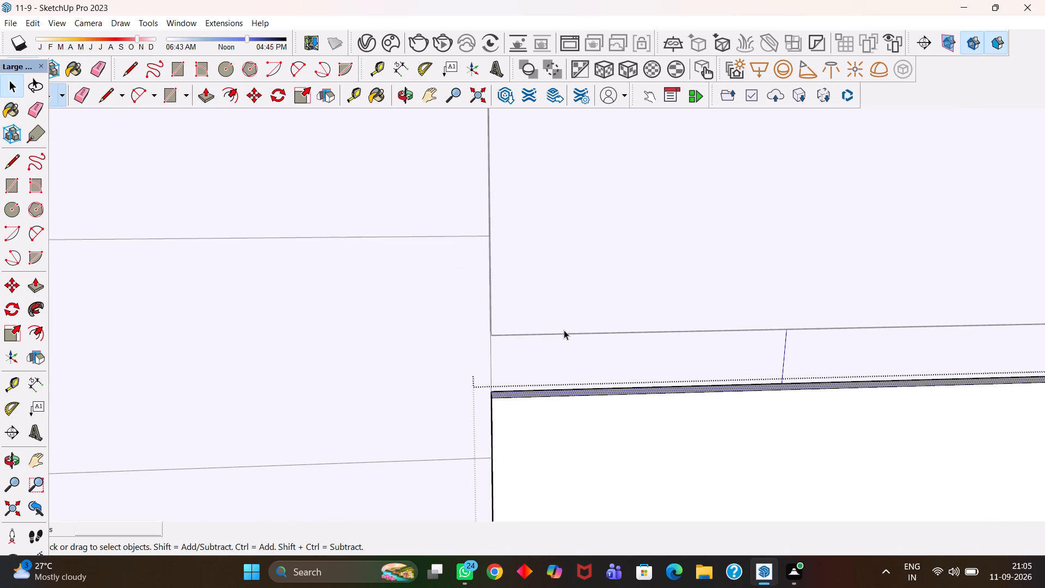
key("h")
scroll(572, 340, "up", 6)
middle_click_drag(581, 360, 547, 298)
scroll(551, 294, "down", 3)
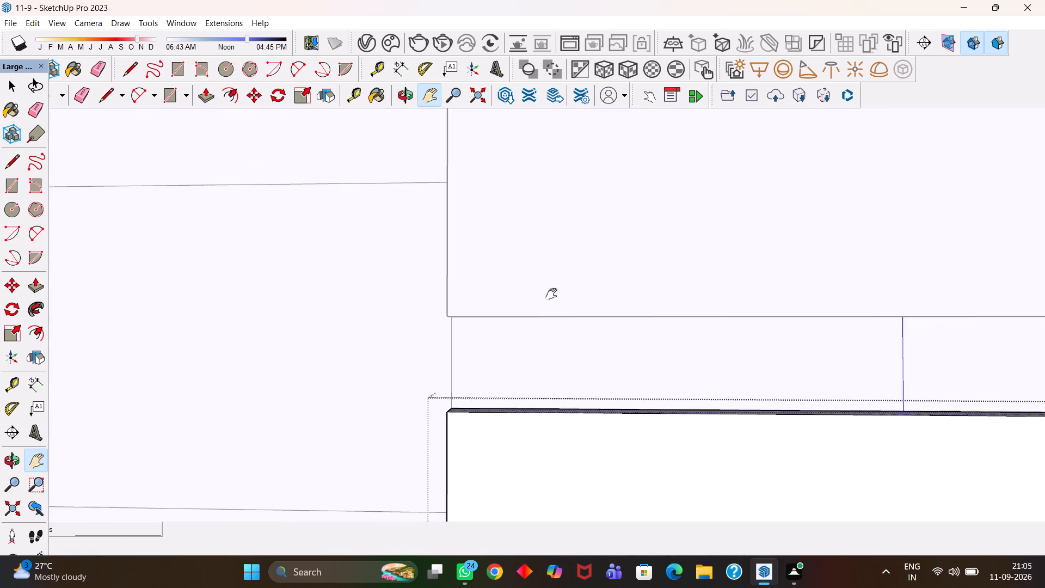
scroll(551, 294, "down", 3)
middle_click_drag(533, 351, 545, 261)
scroll(543, 261, "up", 3)
middle_click_drag(487, 335, 488, 326)
scroll(487, 326, "up", 1)
key("space")
double_click(470, 339)
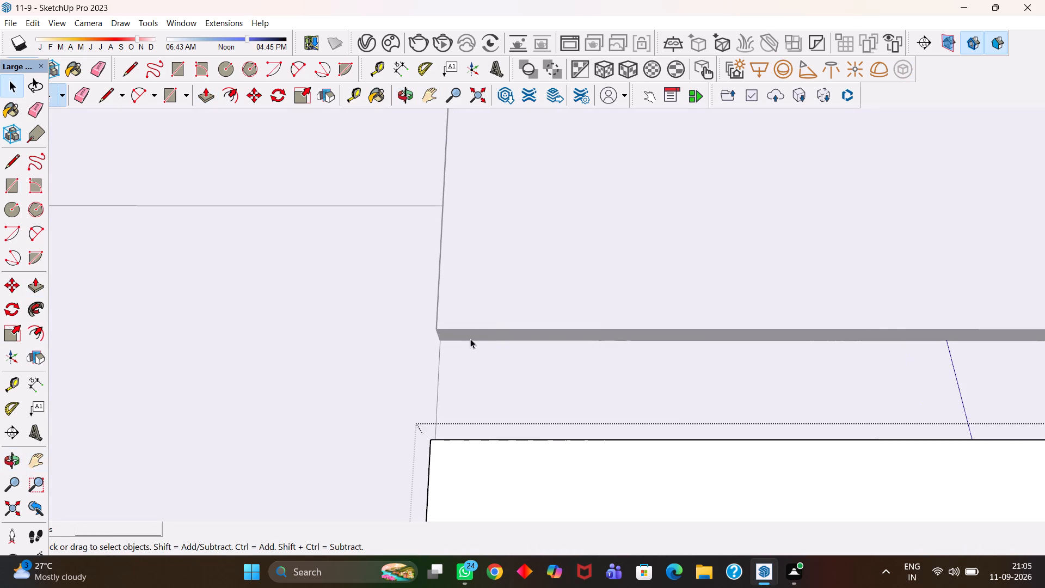
left_click(456, 340)
left_click(457, 338)
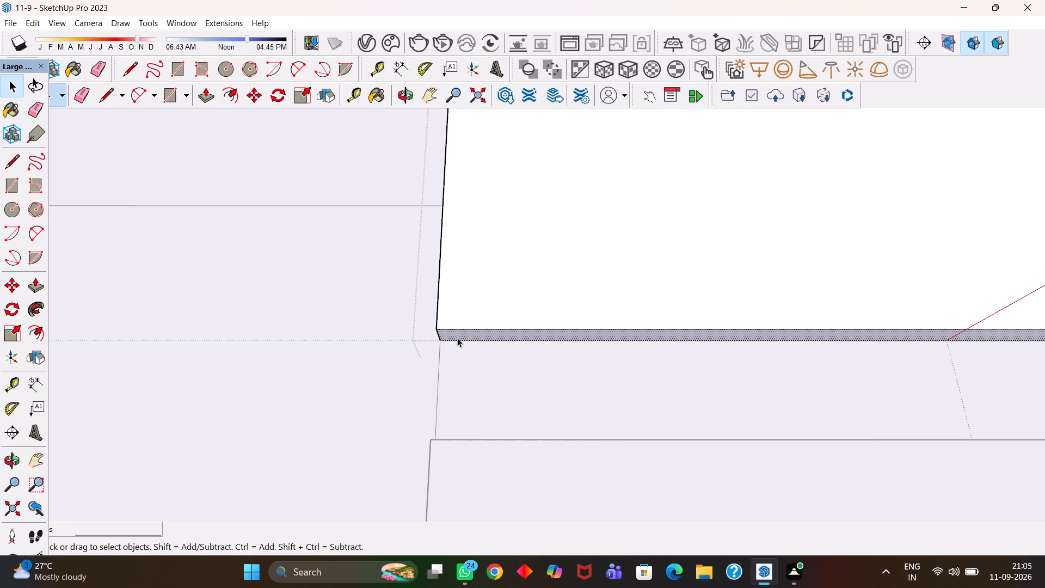
key("p")
left_click(457, 338)
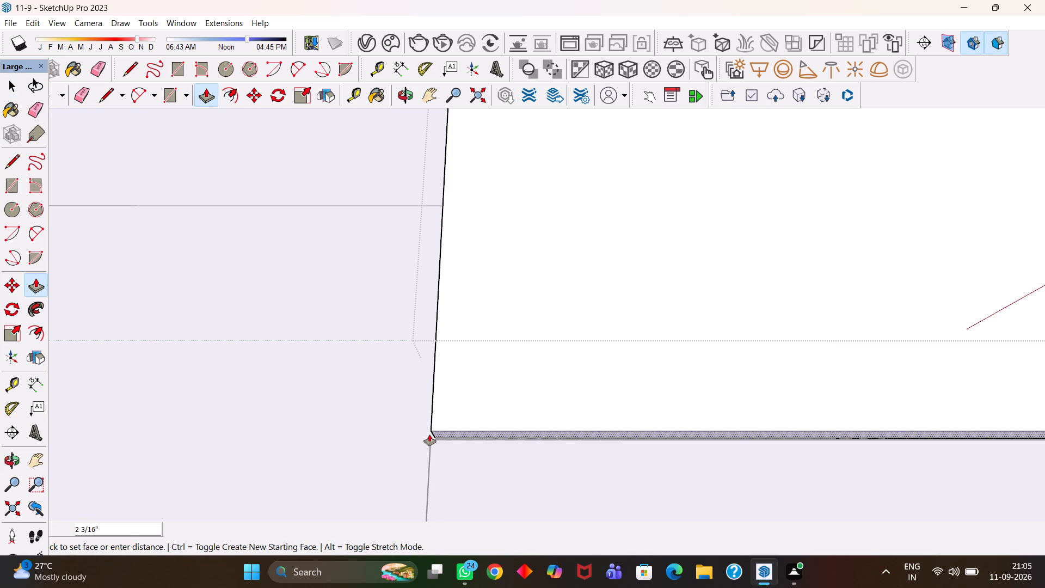
left_click(429, 434)
scroll(469, 382, "down", 5)
key("h")
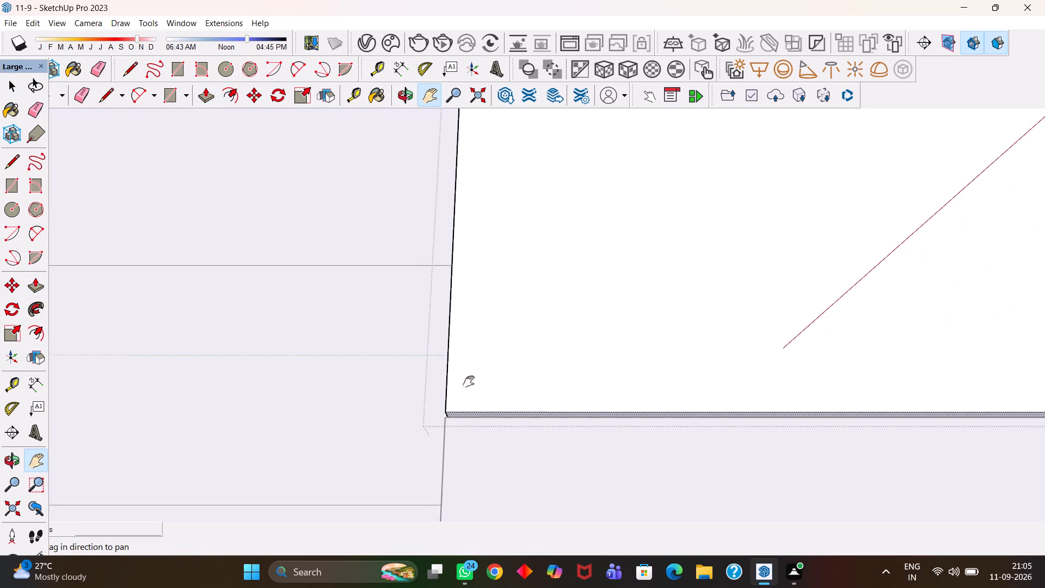
scroll(469, 382, "down", 5)
middle_click_drag(487, 341, 563, 455)
scroll(564, 456, "down", 7)
key("h")
middle_click_drag(556, 373, 553, 443)
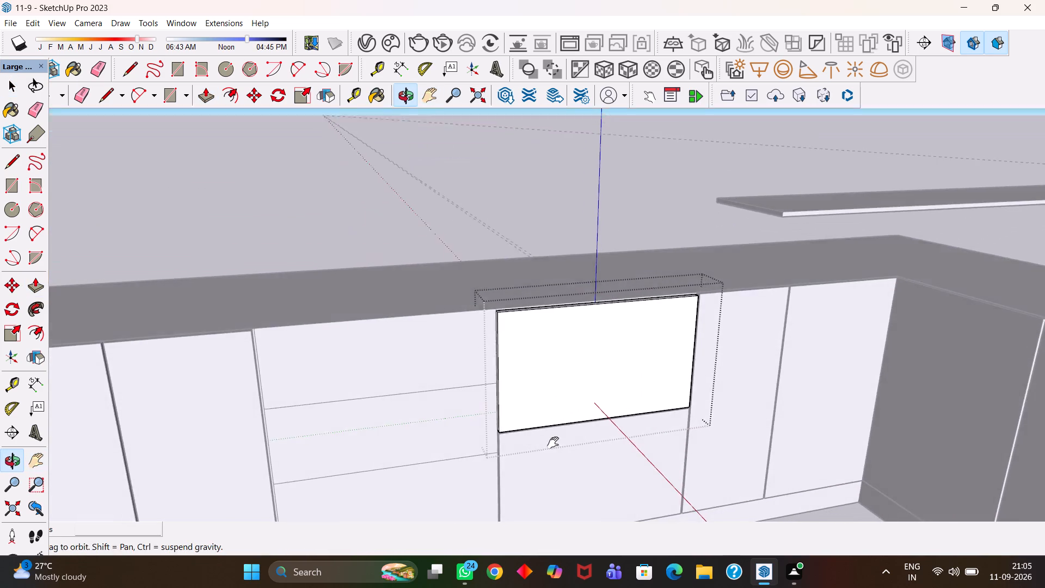
Close the upper drawer panel group, returning to the whole counter model.
middle_click_drag(553, 443, 553, 442)
scroll(550, 446, "down", 2)
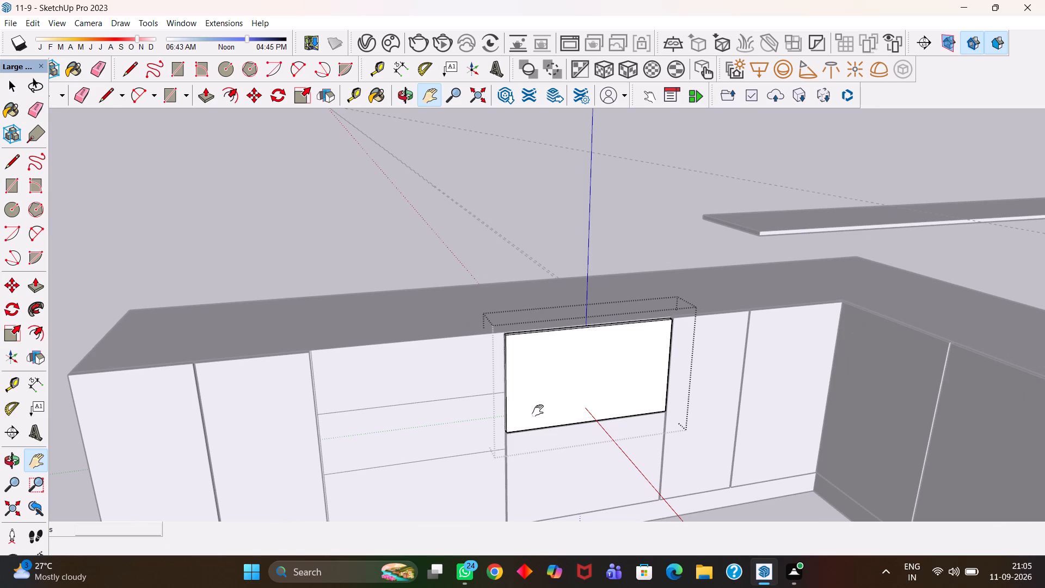
scroll(538, 411, "down", 1)
key("h")
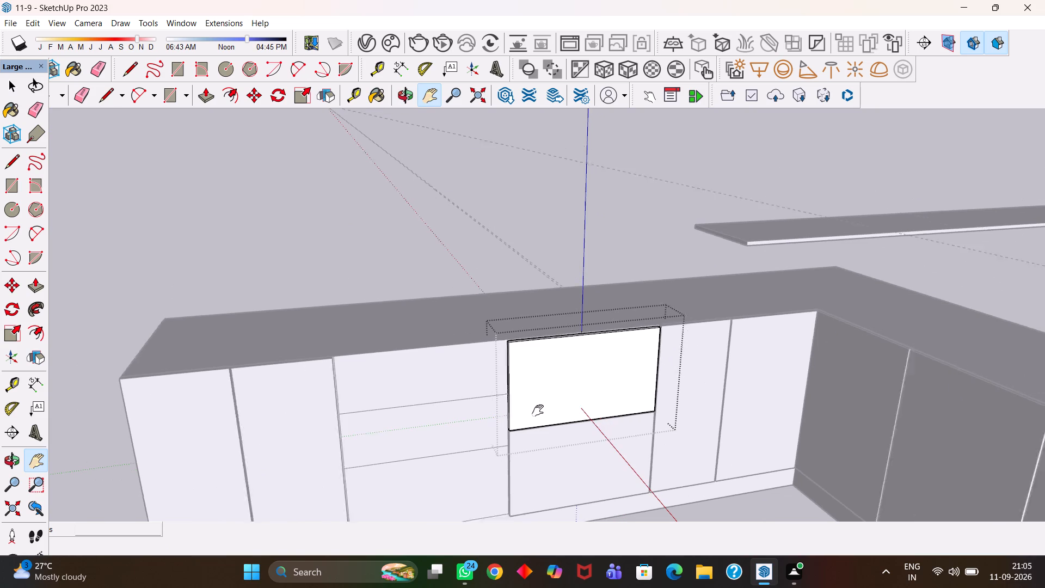
scroll(538, 411, "down", 2)
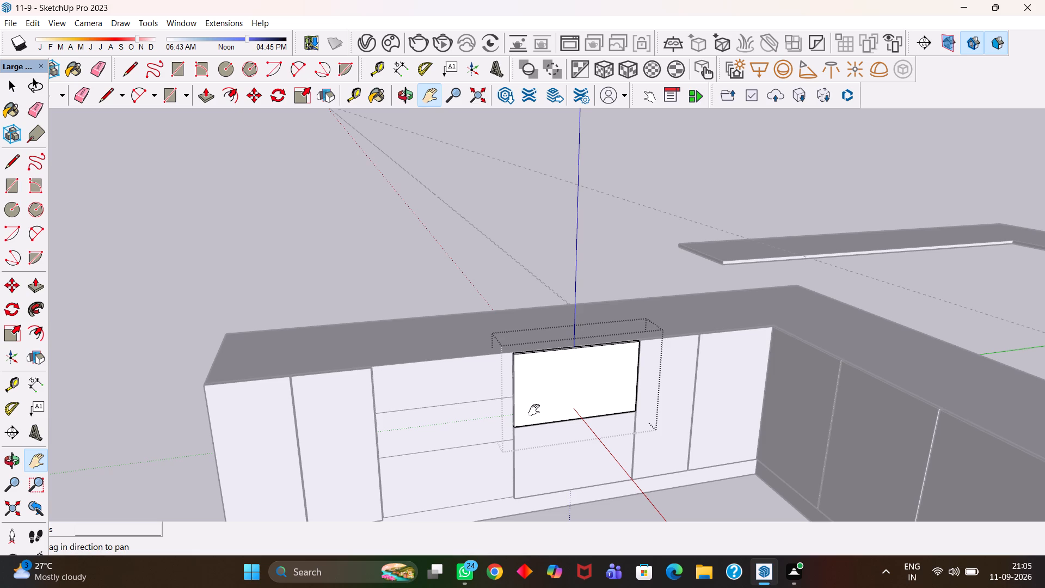
scroll(534, 410, "up", 1)
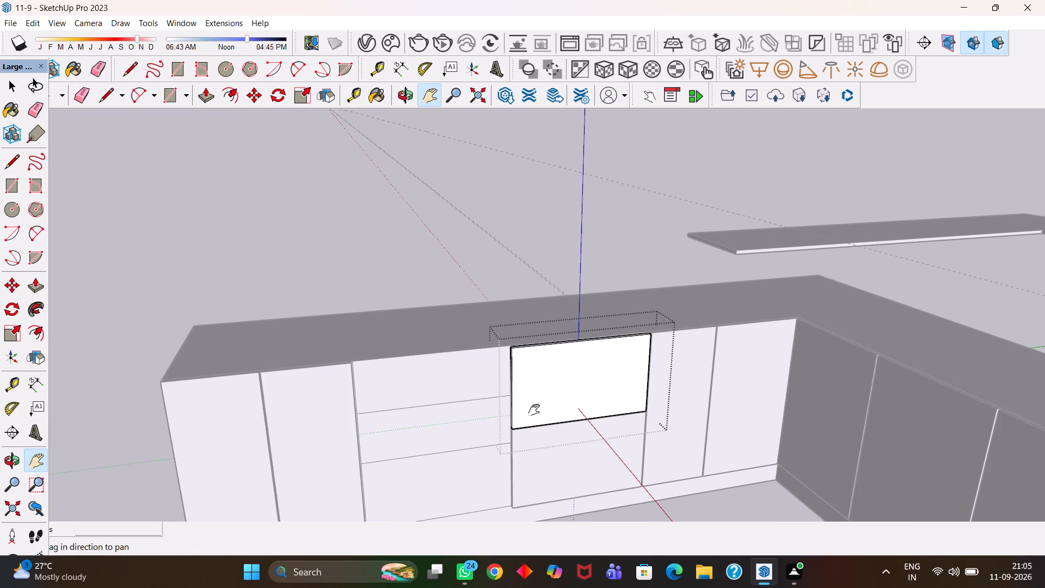
scroll(534, 410, "down", 2)
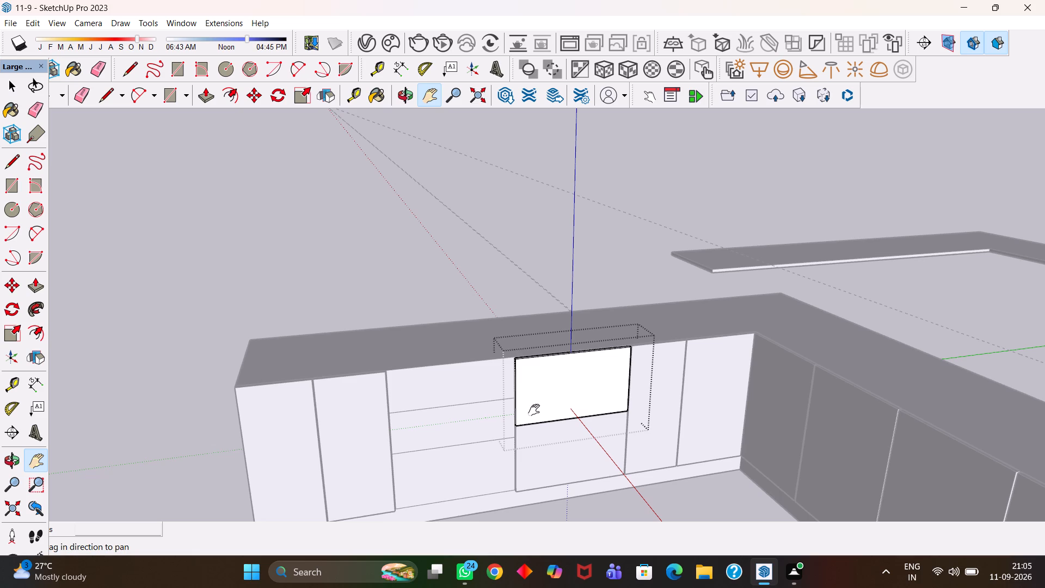
scroll(534, 410, "down", 10)
middle_click_drag(569, 424, 546, 455)
scroll(546, 455, "up", 5)
key("h")
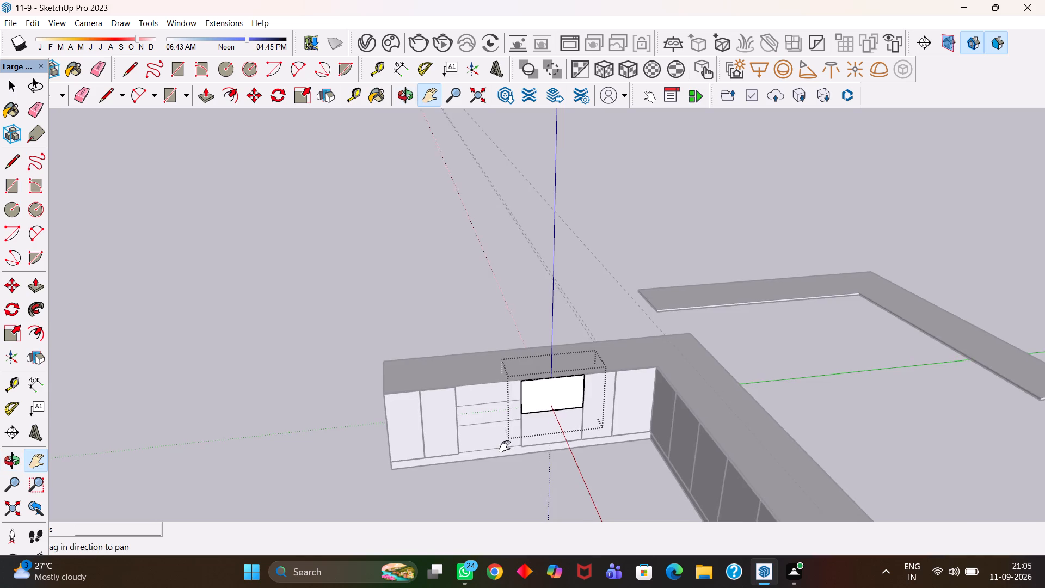
scroll(505, 446, "up", 5)
key("space")
left_click(410, 204)
Copy the lower drawer panel sideways about 1' 11 3/4" into the neighbouring bay beside the tall shutters.
scroll(559, 370, "up", 3)
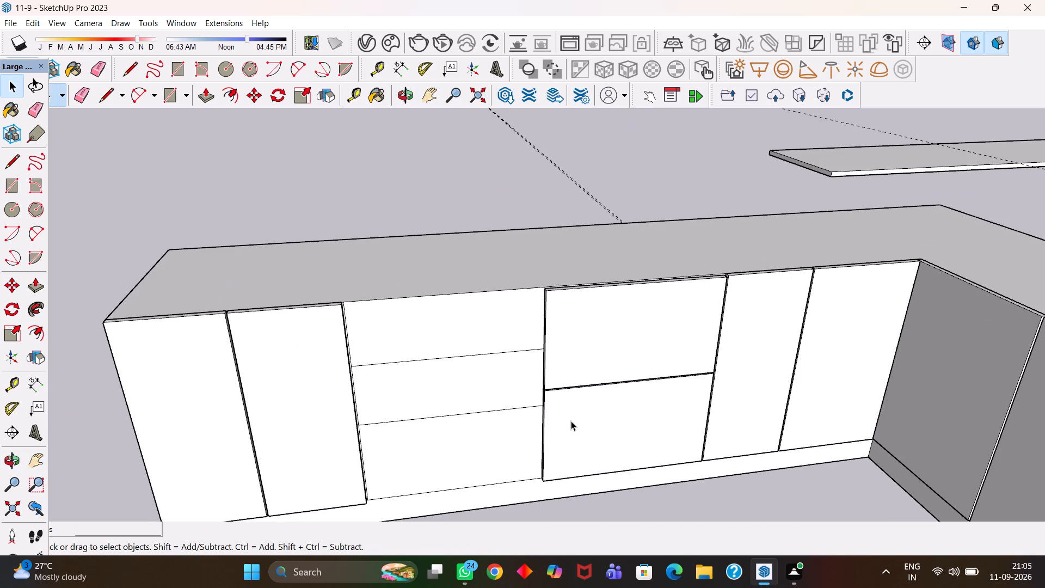
left_click(571, 421)
middle_click_drag(550, 440, 568, 438)
scroll(566, 438, "up", 5)
key("m")
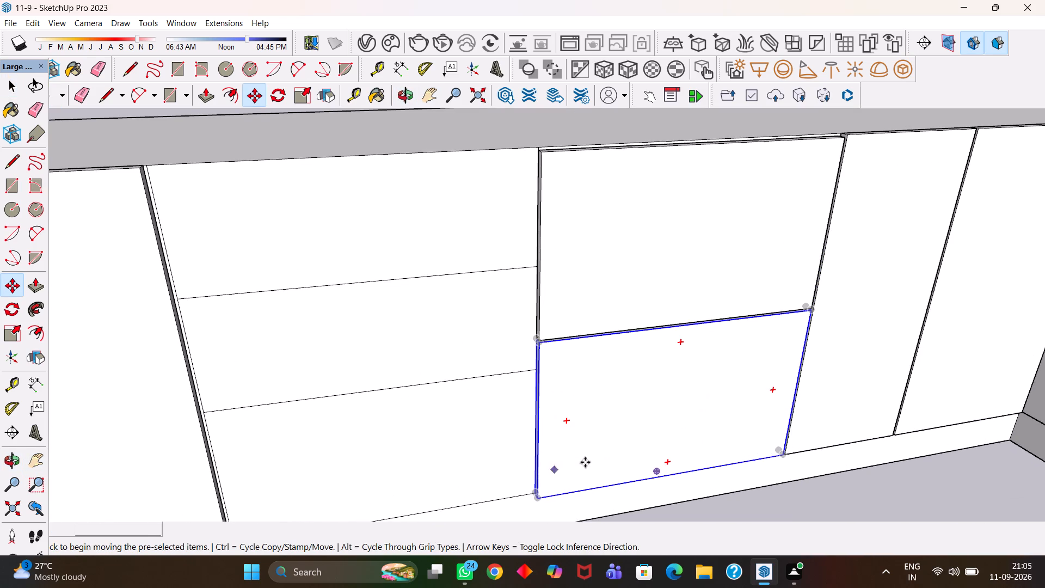
left_click(781, 444)
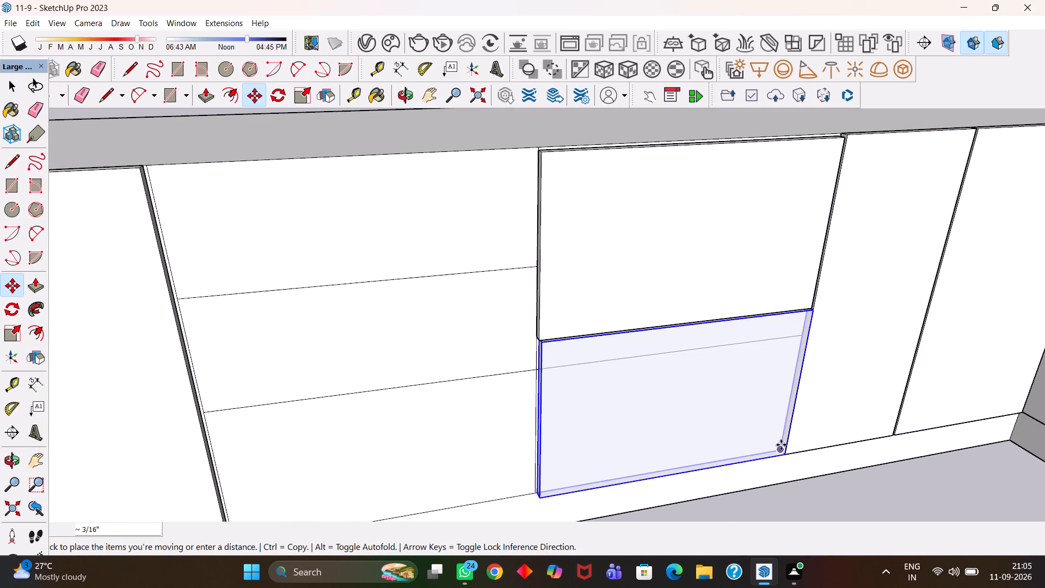
left_click(531, 491)
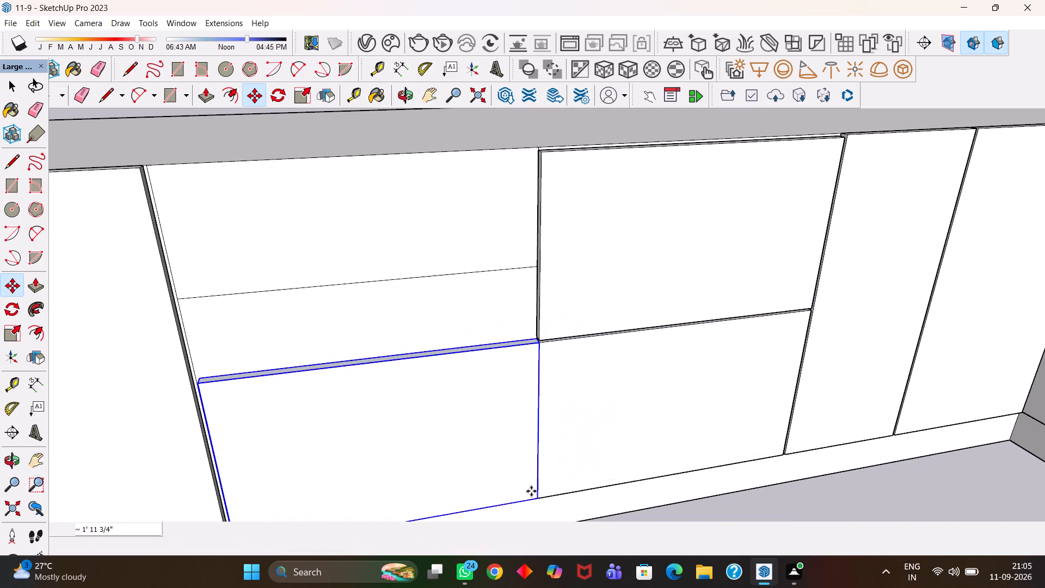
Move the copied lower drawer panel 5 mm away from the original panel to leave a gap.
key("h")
left_click_drag(409, 427, 517, 383)
scroll(370, 407, "up", 3)
left_click_drag(441, 421, 342, 389)
scroll(615, 469, "up", 2)
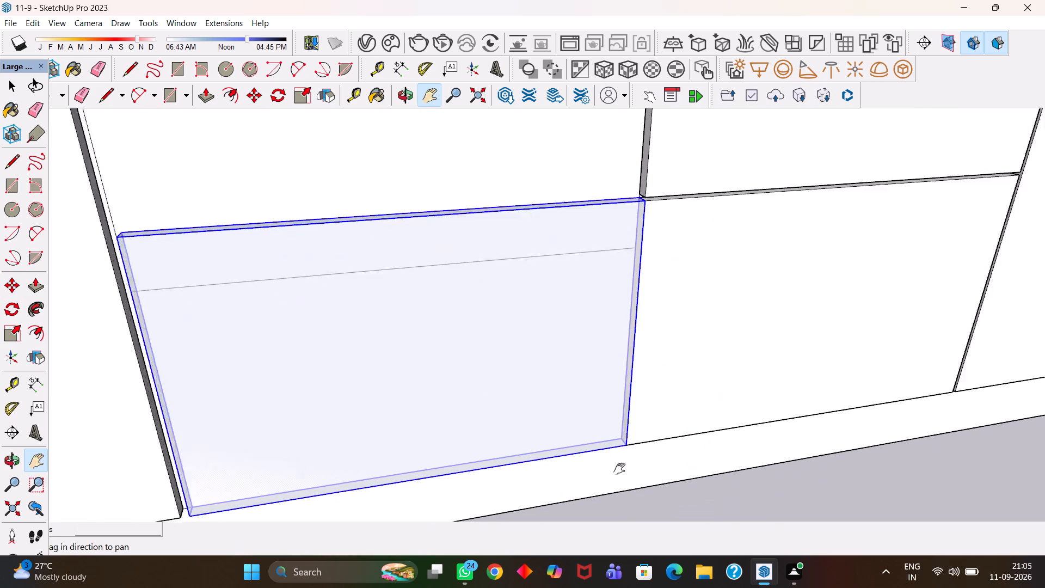
scroll(619, 469, "up", 8)
key("m")
left_click(632, 438)
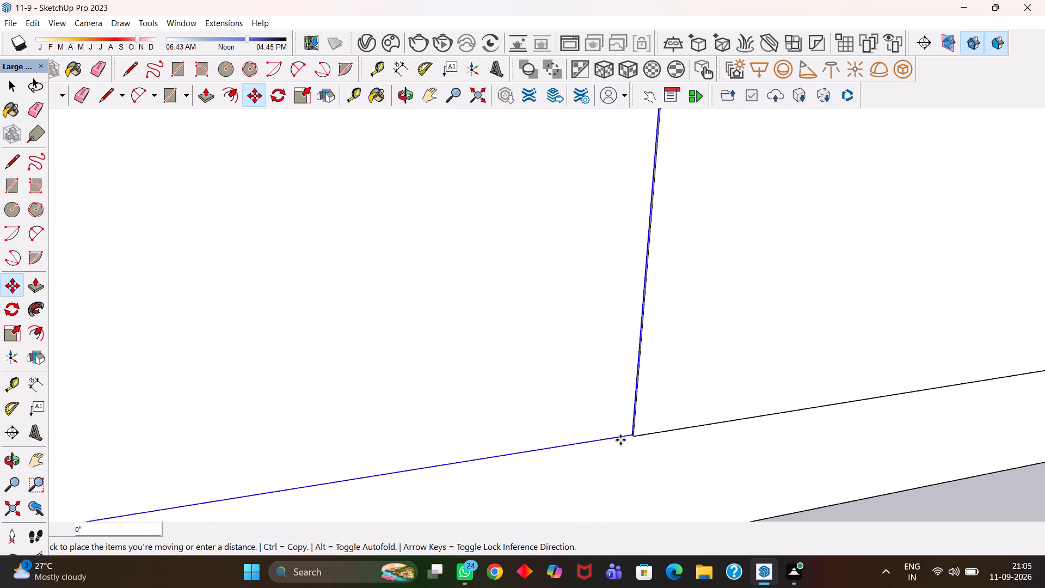
type("5mm")
key("Return")
Copy the new lower drawer panel straight up about 1' 2 11/16" so it sits on the panel's top edge.
key("h")
scroll(595, 437, "down", 12)
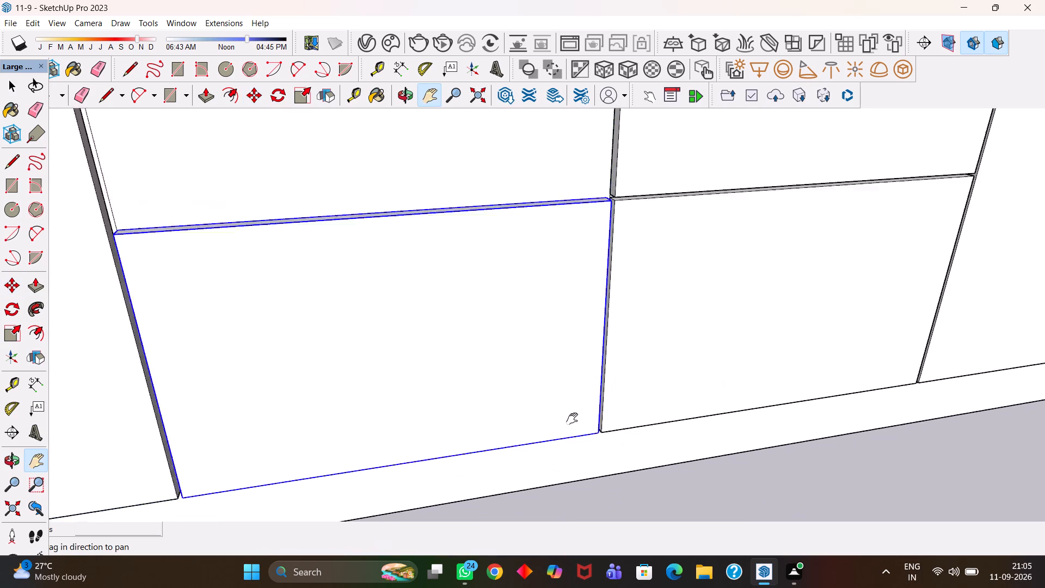
scroll(572, 419, "down", 8)
left_click_drag(500, 382, 556, 400)
scroll(611, 424, "up", 4)
middle_click_drag(636, 435, 591, 443)
scroll(588, 443, "up", 3)
key("m")
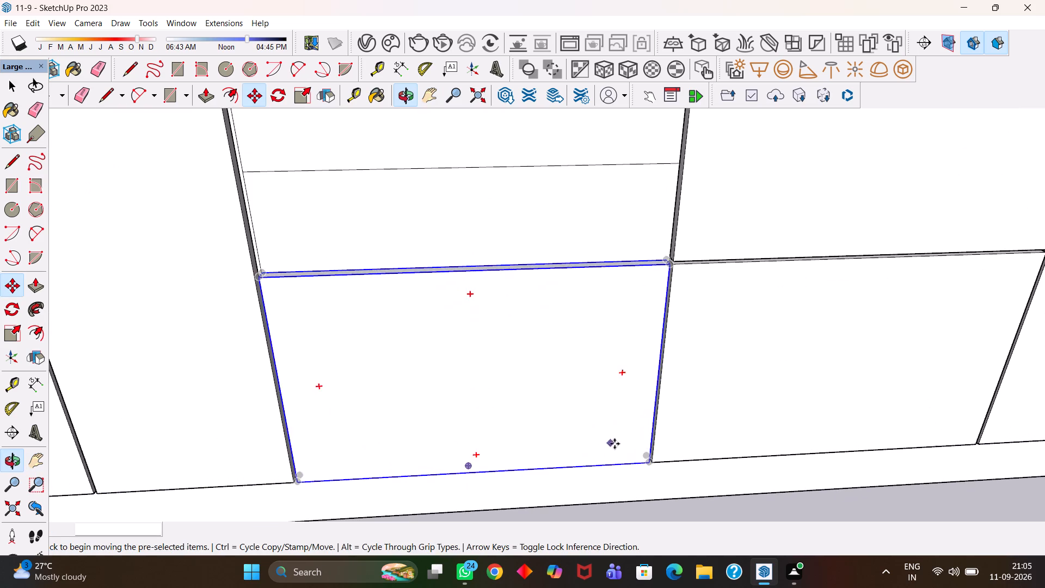
scroll(638, 464, "down", 6)
key("h")
scroll(563, 406, "up", 2)
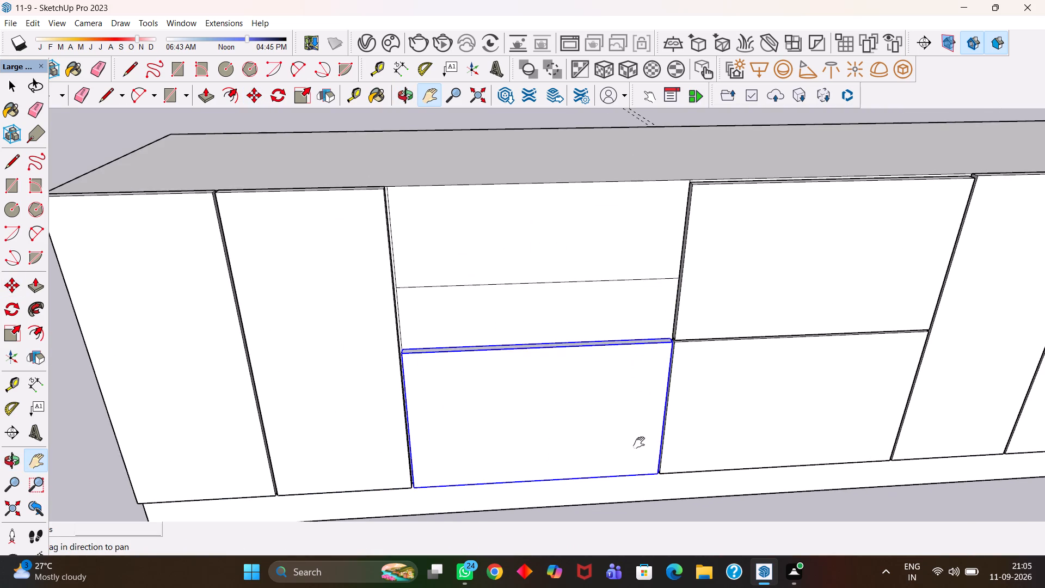
scroll(637, 443, "down", 2)
scroll(631, 443, "up", 7)
key("m")
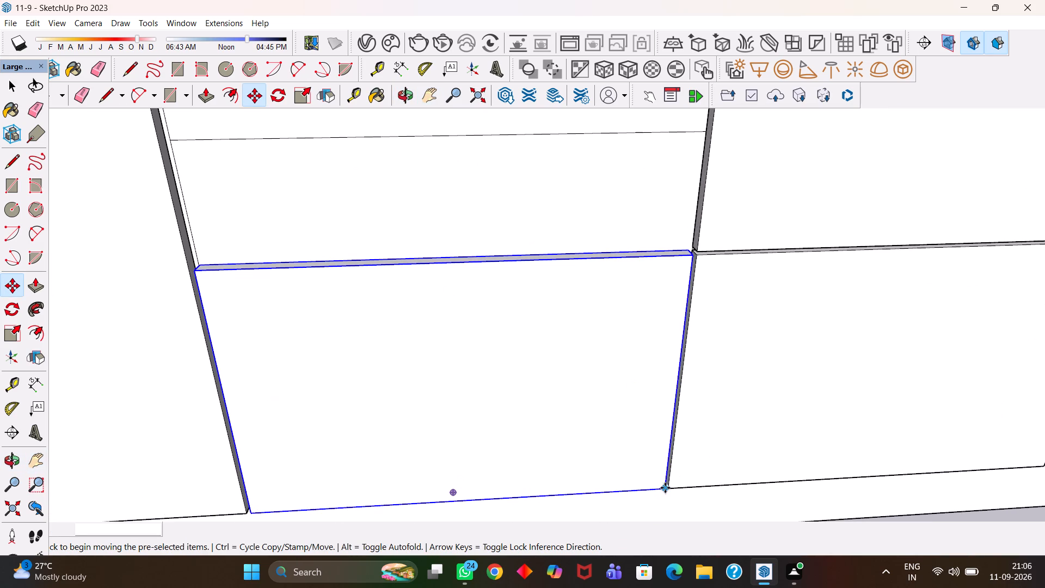
left_click(666, 488)
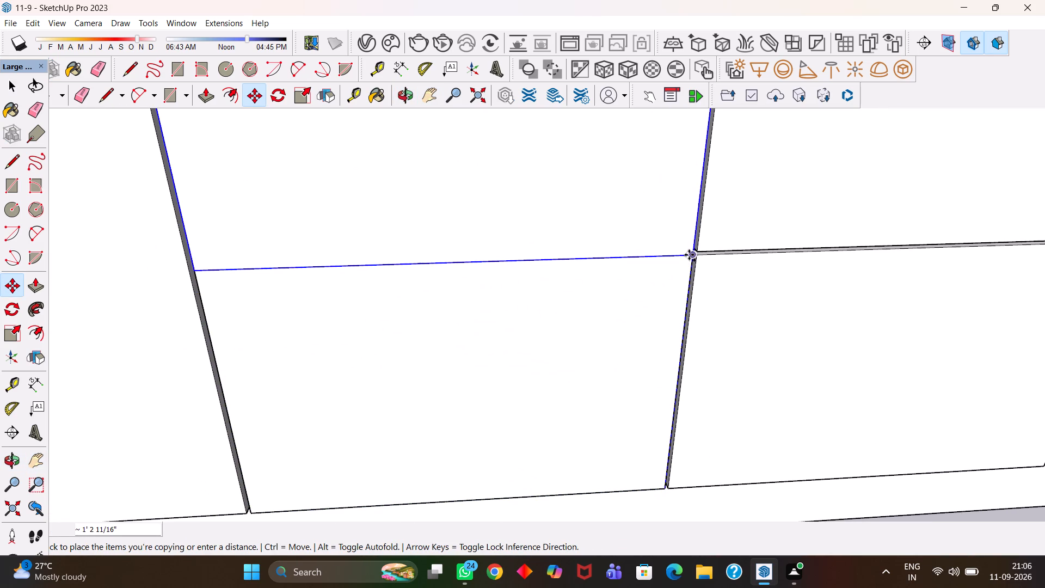
left_click(690, 255)
Raise the upper copy 5 mm to leave a gap above the lower drawer panel.
left_click(696, 254)
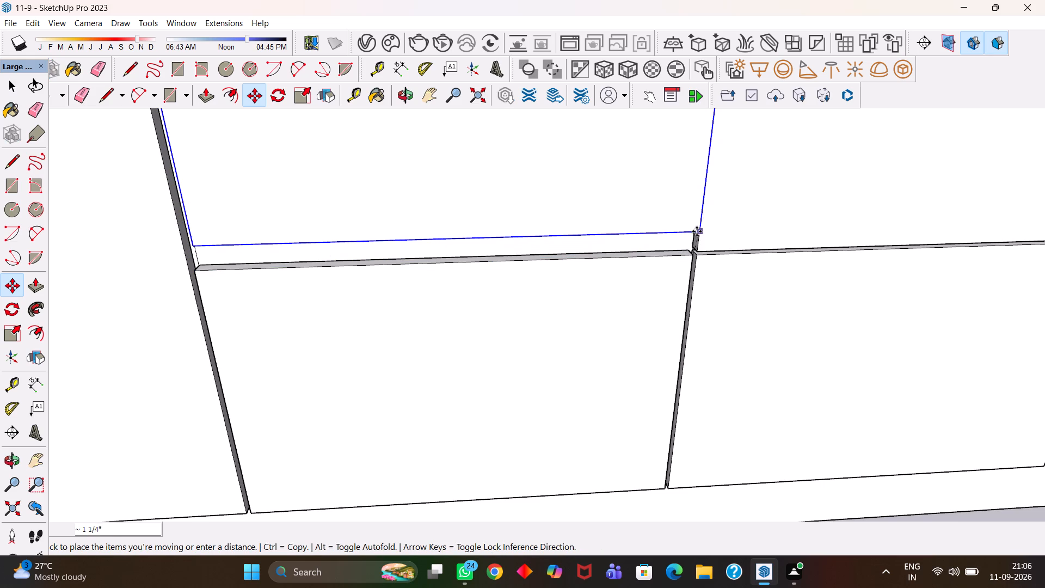
type("5mm")
key("Return")
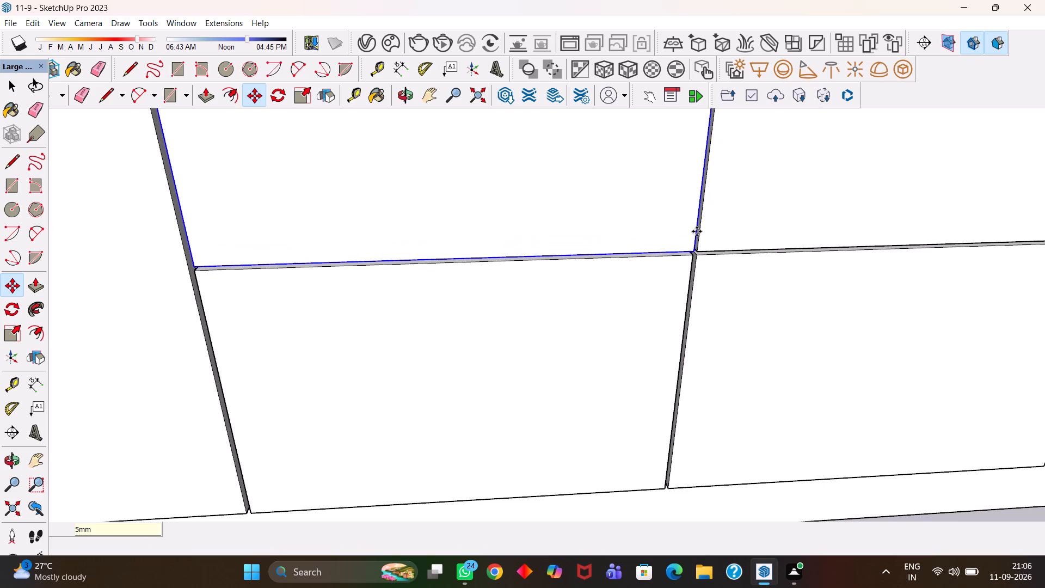
Open the upper copy's group, push its top face down about 6 11/16", and close the group.
key("h")
scroll(689, 231, "down", 8)
left_click_drag(636, 199, 583, 315)
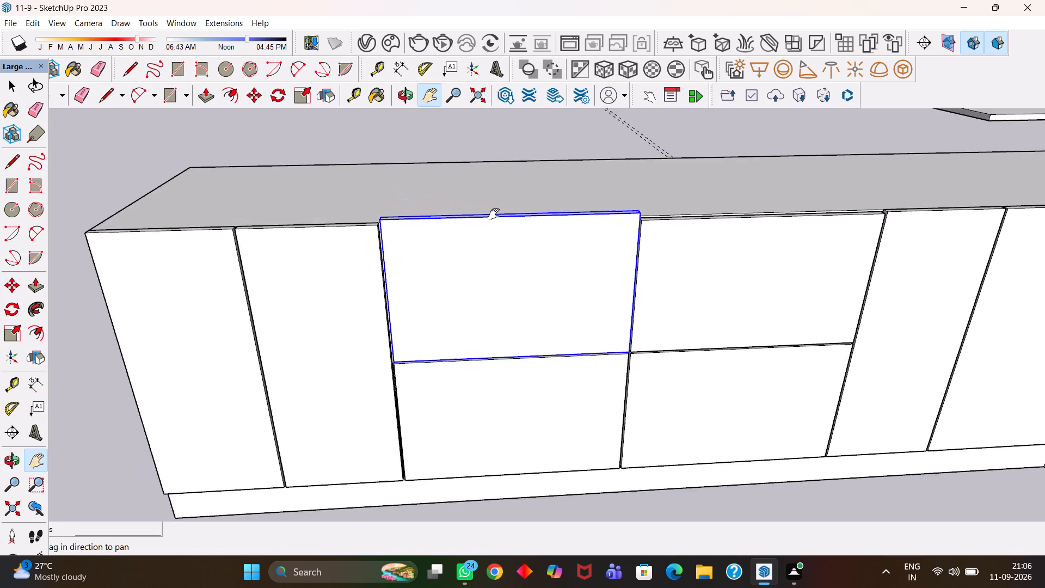
middle_click_drag(493, 224, 511, 300)
scroll(509, 296, "up", 4)
middle_click_drag(485, 249, 474, 310)
scroll(482, 308, "up", 2)
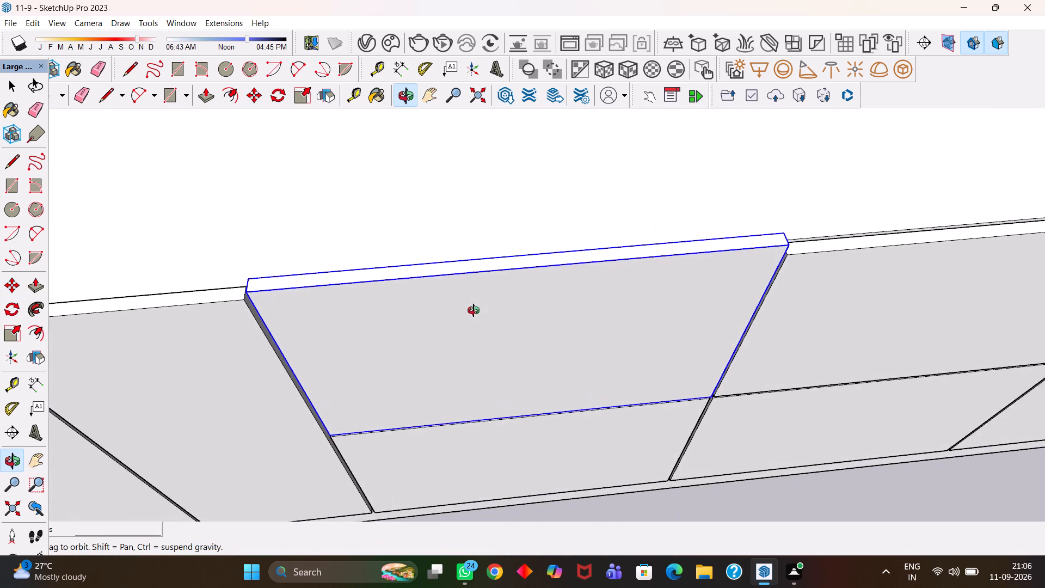
middle_click_drag(474, 310, 474, 310)
scroll(474, 310, "up", 2)
key("space")
double_click(447, 254)
left_click(448, 256)
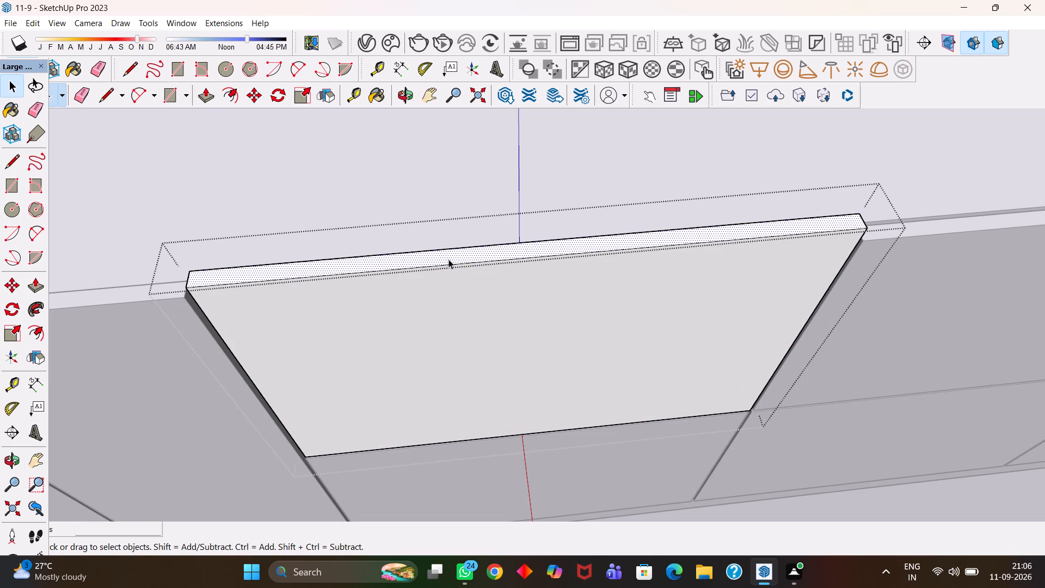
key("p")
left_click(450, 259)
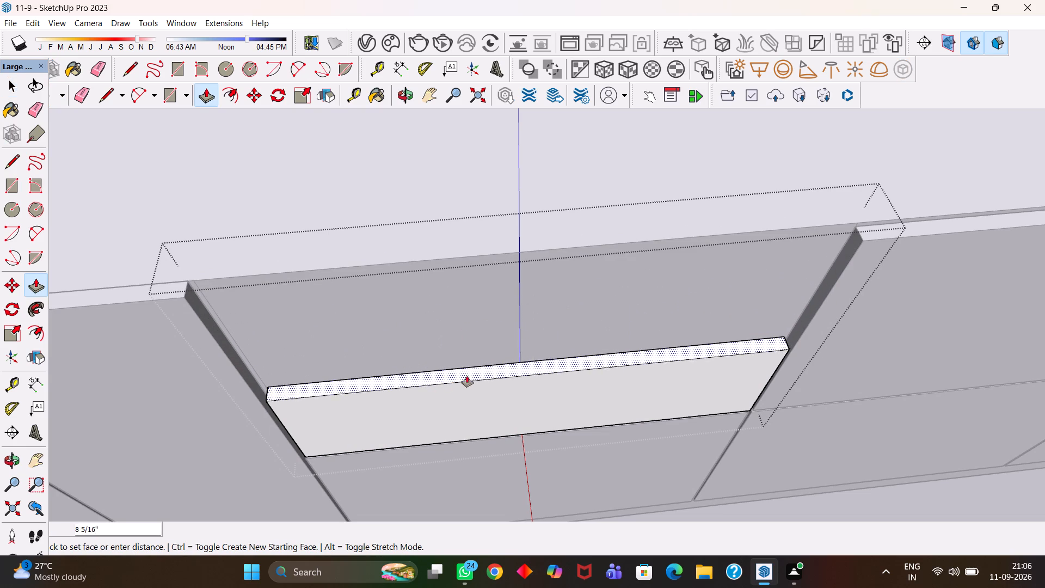
middle_click_drag(496, 371, 321, 216)
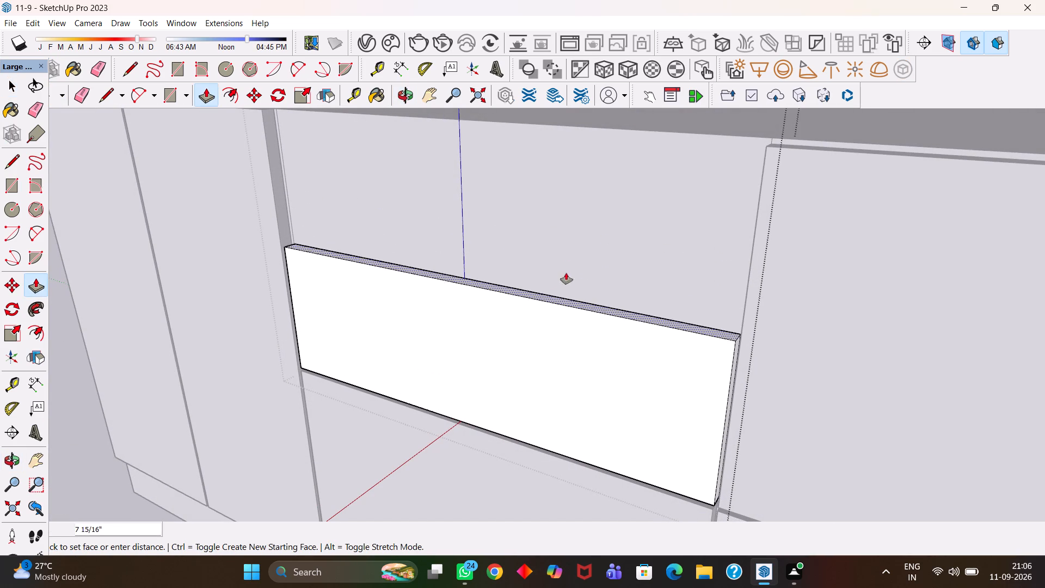
left_click(550, 258)
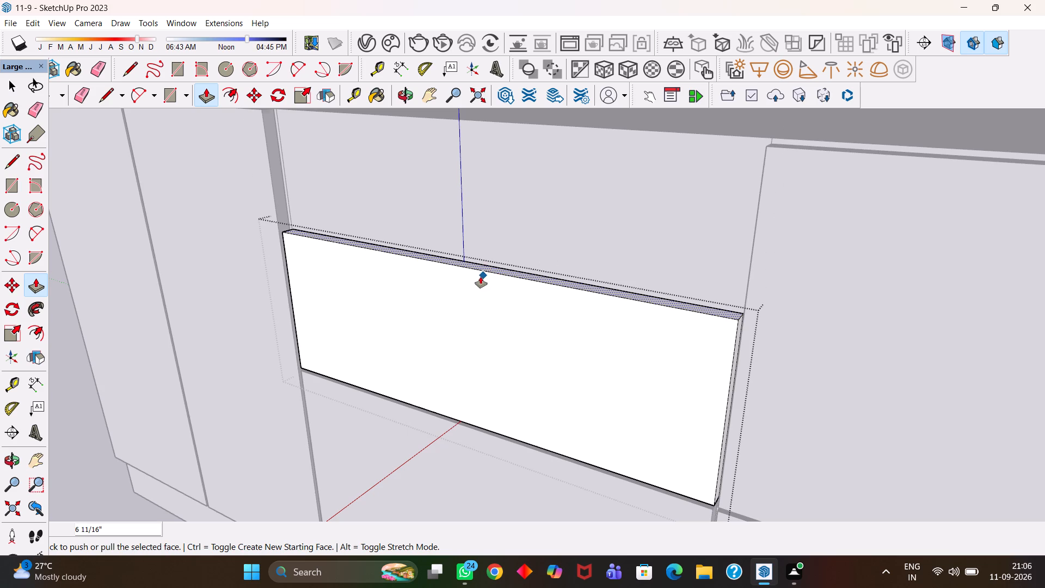
scroll(481, 277, "down", 6)
scroll(524, 344, "down", 3)
middle_click_drag(421, 325, 551, 381)
scroll(551, 383, "down", 5)
key("h")
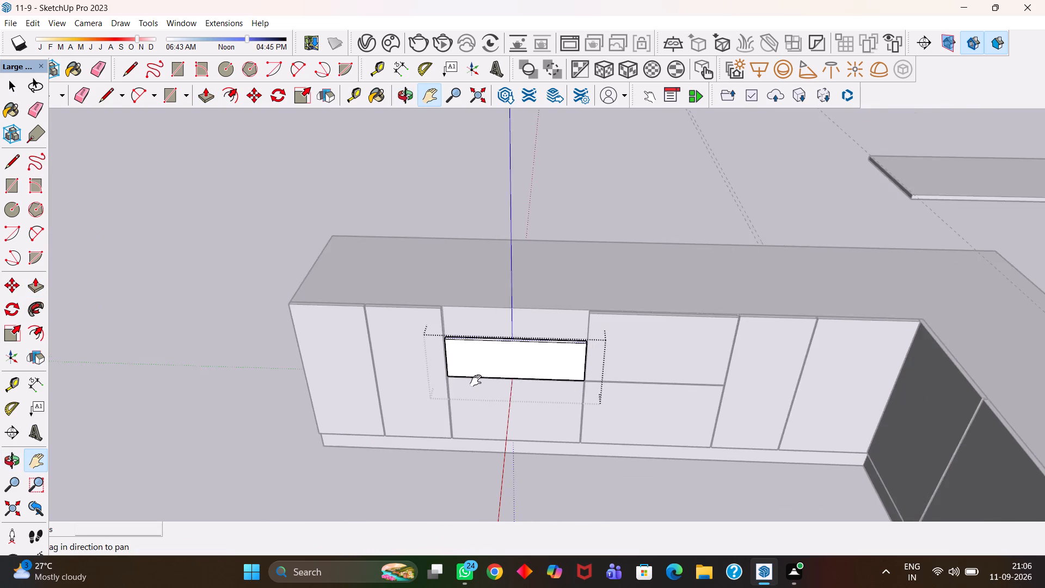
middle_click_drag(476, 382, 506, 434)
scroll(506, 434, "up", 3)
left_click_drag(491, 439, 495, 378)
scroll(495, 378, "down", 4)
middle_click_drag(490, 385, 491, 405)
scroll(491, 405, "up", 3)
key("space")
left_click(573, 443)
Copy the shortened drawer panel up about 8 3/16" to form the third, topmost drawer front.
scroll(524, 311, "up", 3)
left_click(531, 289)
middle_click_drag(493, 303, 483, 303)
scroll(483, 303, "up", 2)
middle_click_drag(623, 327, 536, 327)
scroll(536, 327, "up", 5)
key("m")
left_click(666, 354)
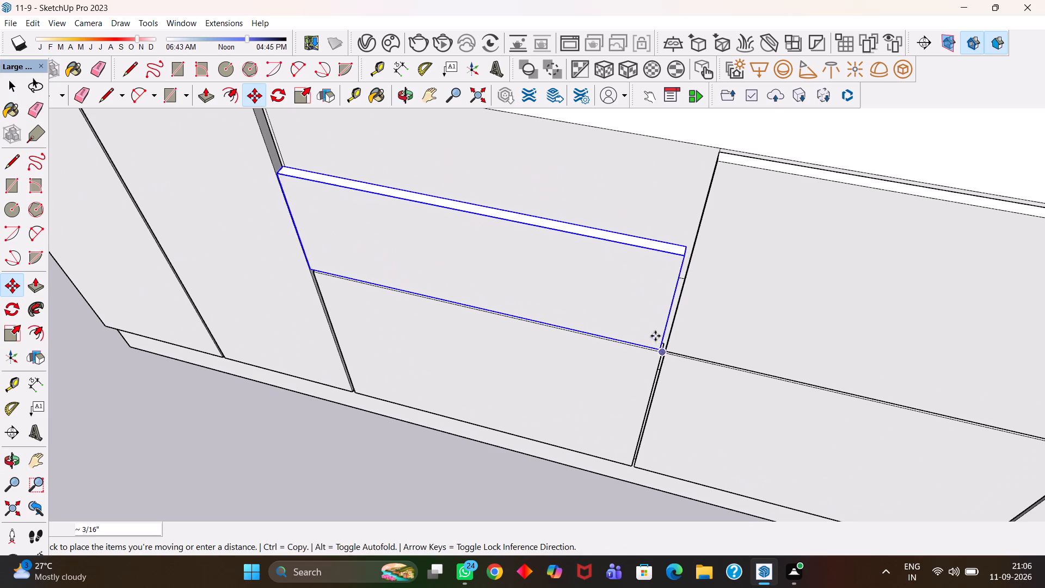
left_click(685, 260)
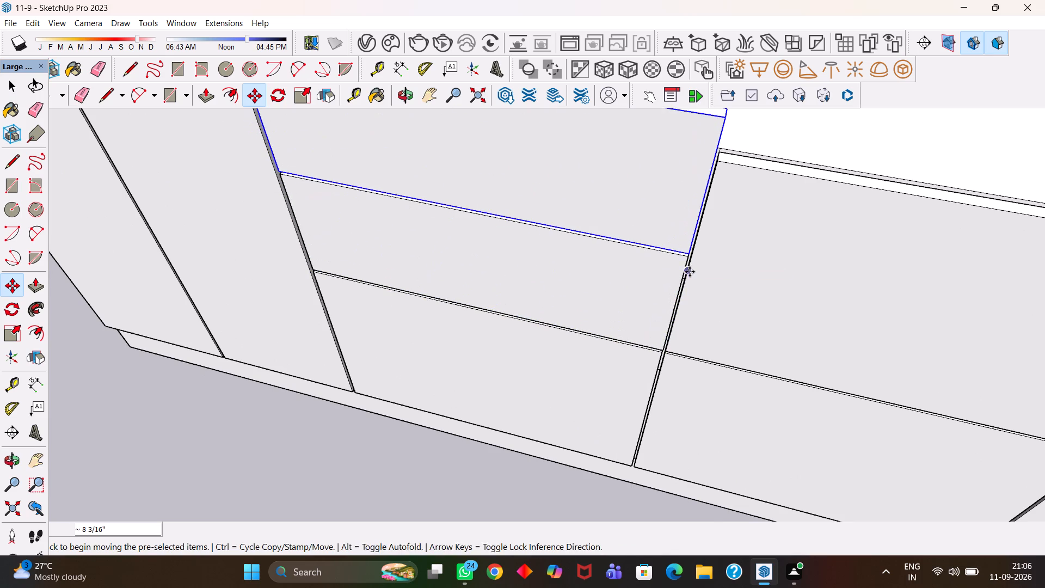
Open the topmost drawer panel group, push its top face down about 2" level with the adjacent shutter, and close the group.
scroll(685, 288, "down", 5)
key("h")
middle_click_drag(568, 295, 640, 298)
scroll(640, 298, "up", 1)
key("h")
left_click_drag(549, 237, 562, 327)
scroll(472, 274, "up", 3)
middle_click_drag(468, 275, 497, 288)
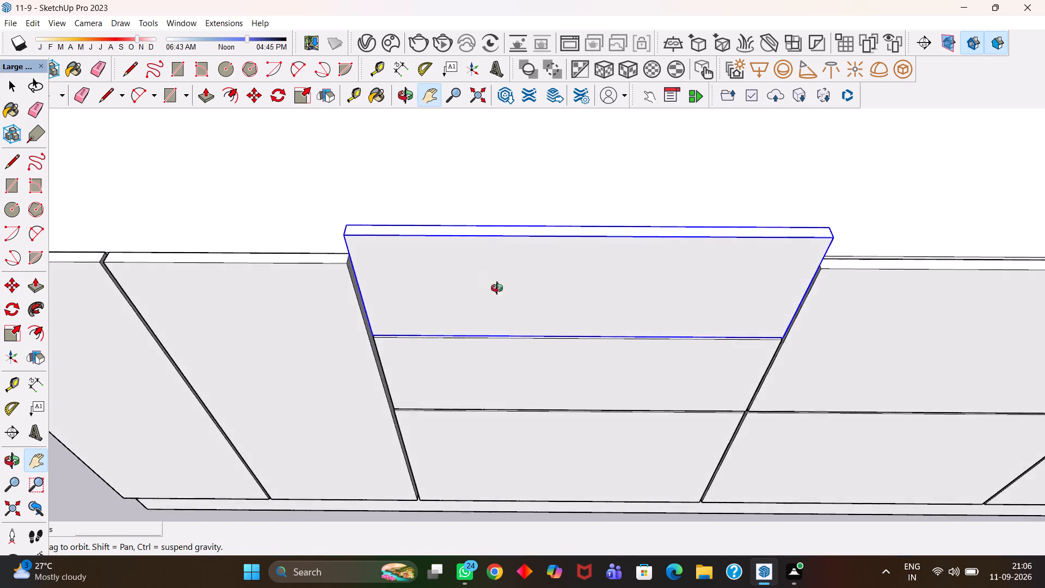
middle_click_drag(497, 288, 516, 308)
scroll(521, 304, "up", 2)
key("space")
double_click(482, 258)
left_click(473, 258)
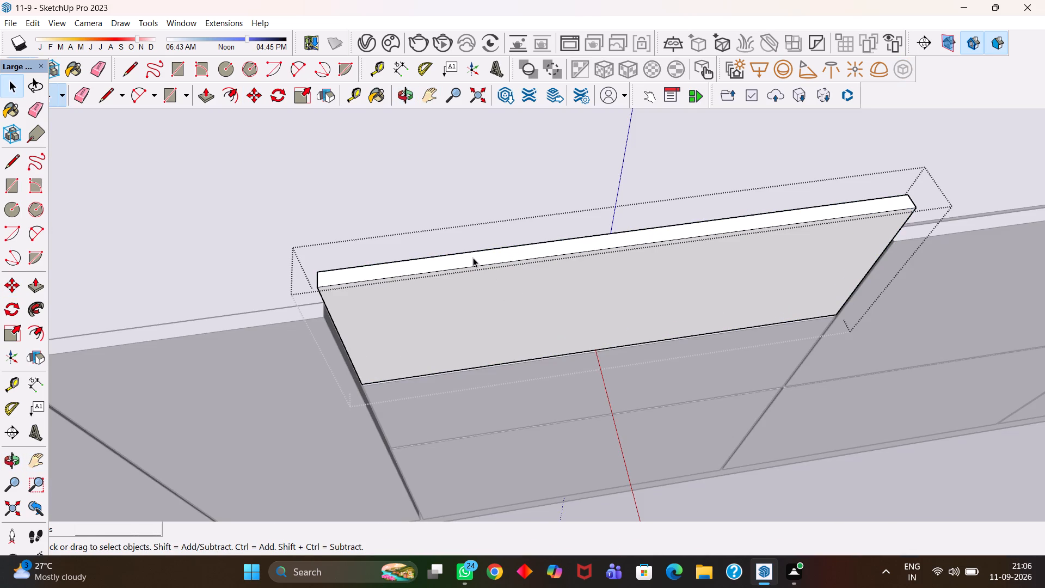
key("p")
left_click(473, 258)
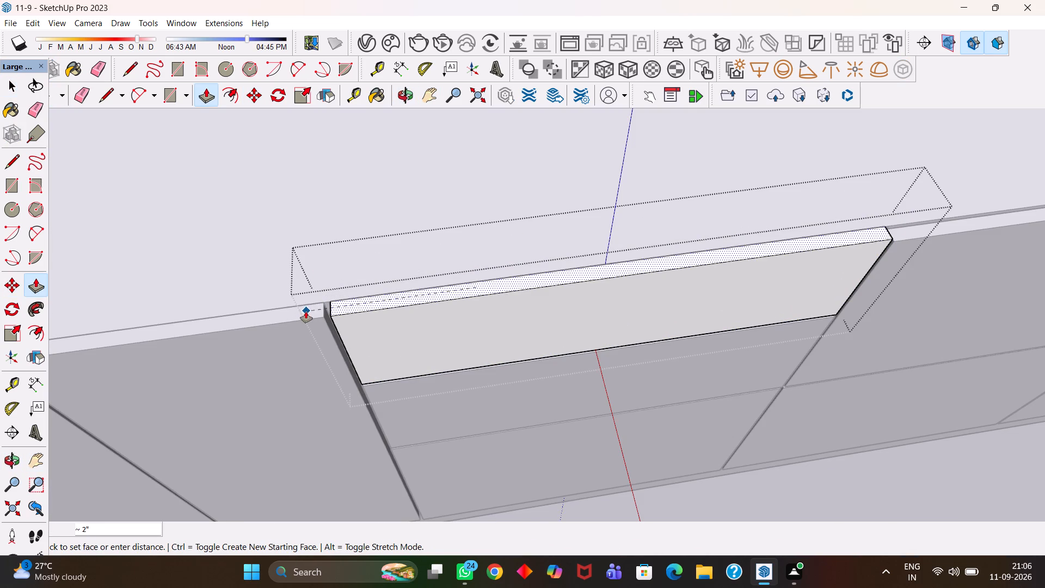
left_click(306, 311)
key("h")
scroll(384, 303, "down", 15)
left_click_drag(366, 356, 378, 341)
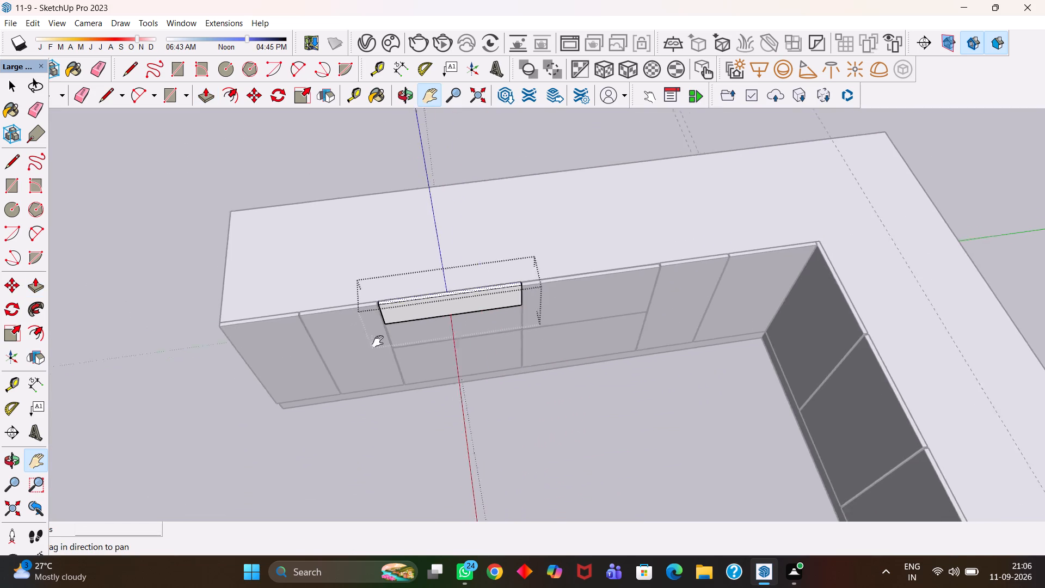
left_click_drag(378, 341, 395, 321)
scroll(395, 318, "down", 6)
key("space")
left_click(528, 431)
Erase the leftover dashed guide lines running past the L-shaped counter and save the model.
scroll(485, 397, "down", 4)
middle_click_drag(439, 401, 526, 335)
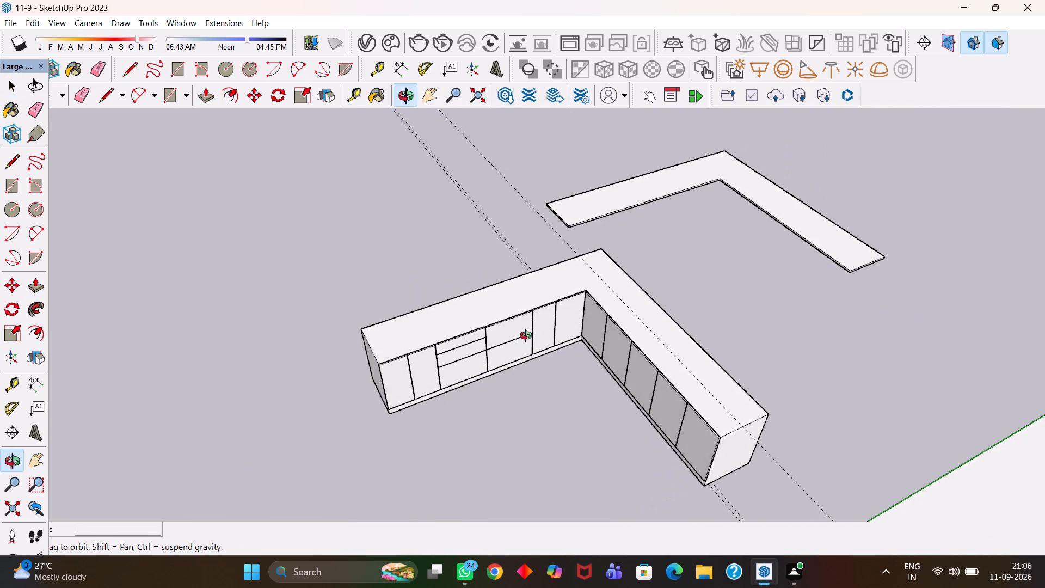
middle_click_drag(526, 335, 548, 342)
scroll(526, 330, "up", 2)
key("e")
left_click_drag(501, 198, 472, 222)
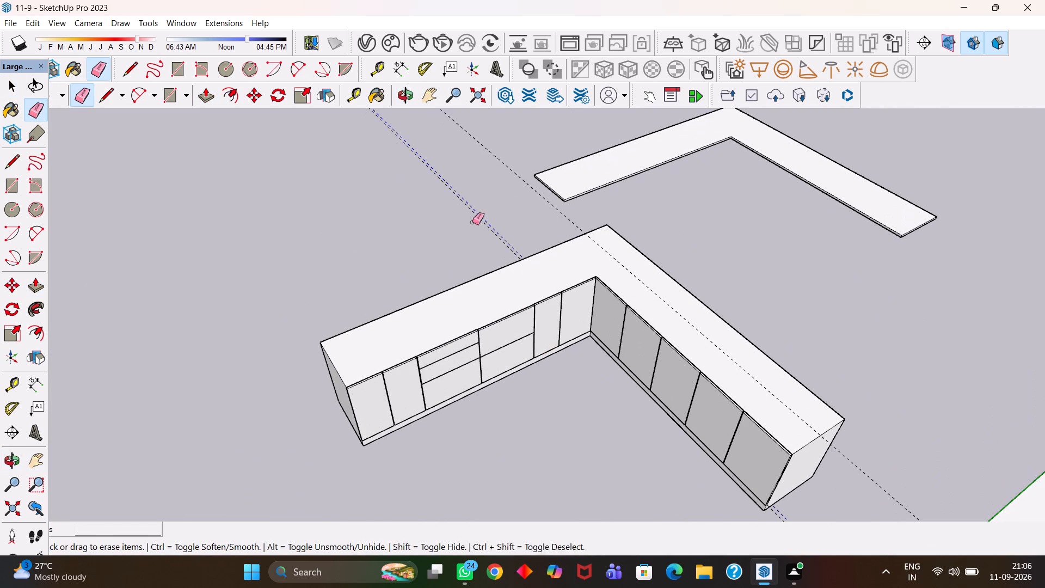
left_click_drag(472, 222, 464, 228)
left_click_drag(490, 162, 494, 146)
scroll(457, 191, "down", 4)
middle_click_drag(481, 254, 423, 268)
key("ctrl+s")
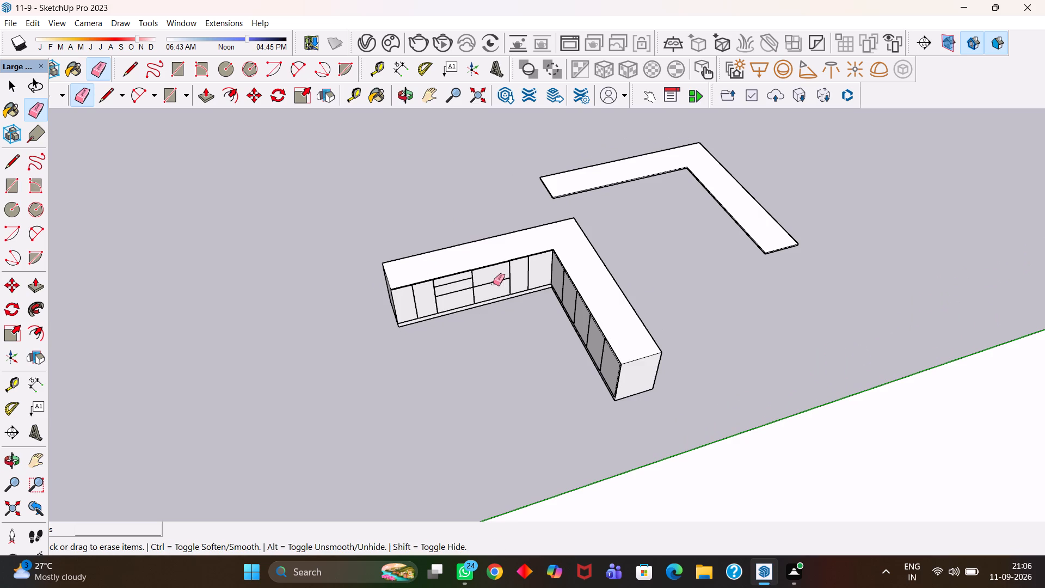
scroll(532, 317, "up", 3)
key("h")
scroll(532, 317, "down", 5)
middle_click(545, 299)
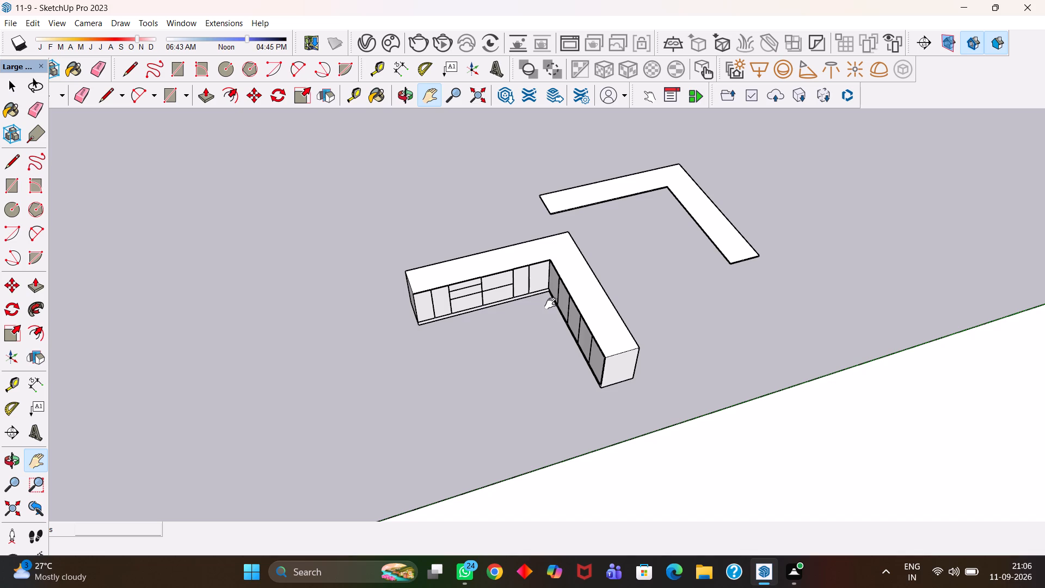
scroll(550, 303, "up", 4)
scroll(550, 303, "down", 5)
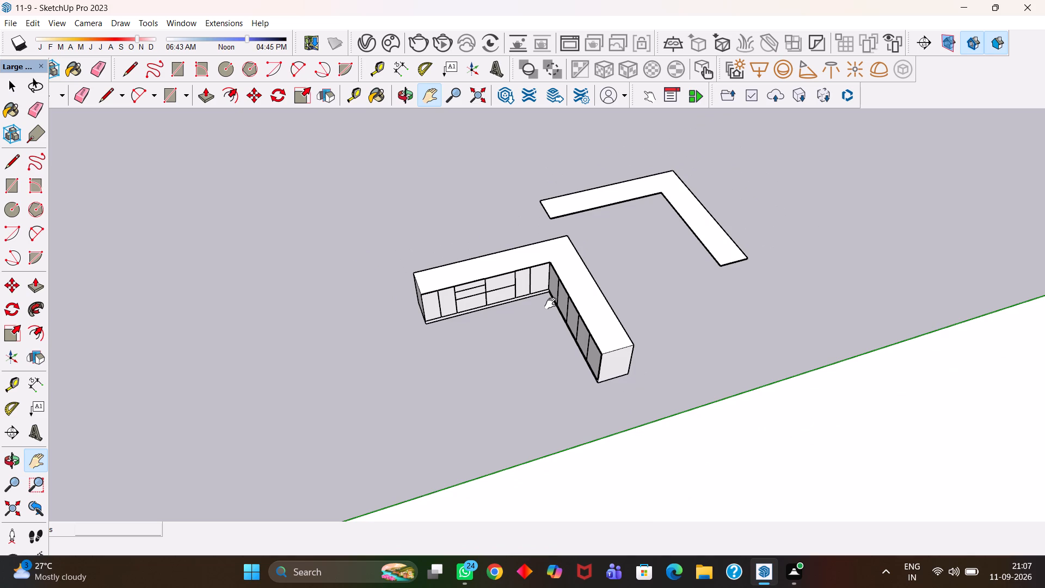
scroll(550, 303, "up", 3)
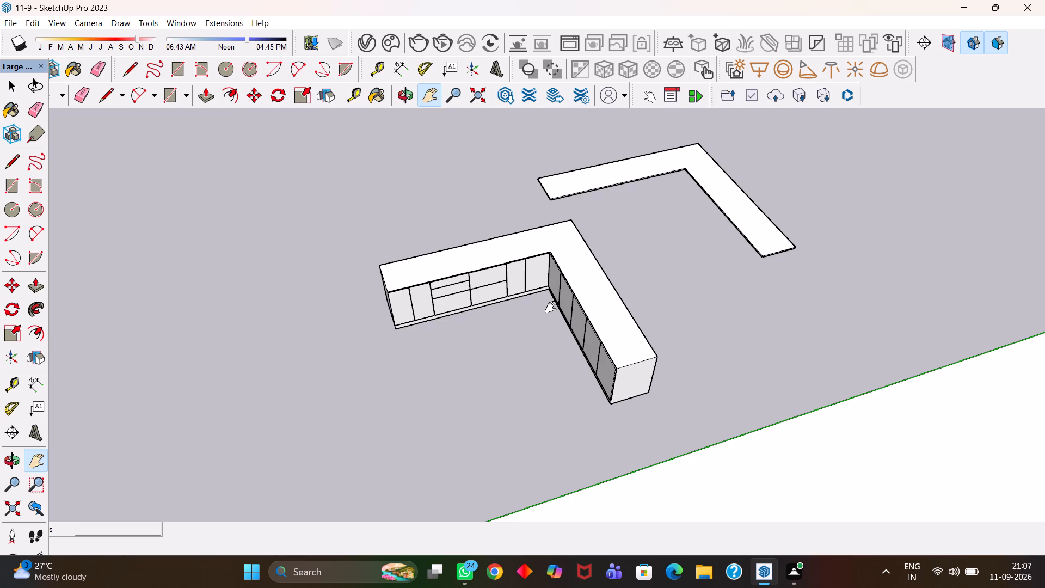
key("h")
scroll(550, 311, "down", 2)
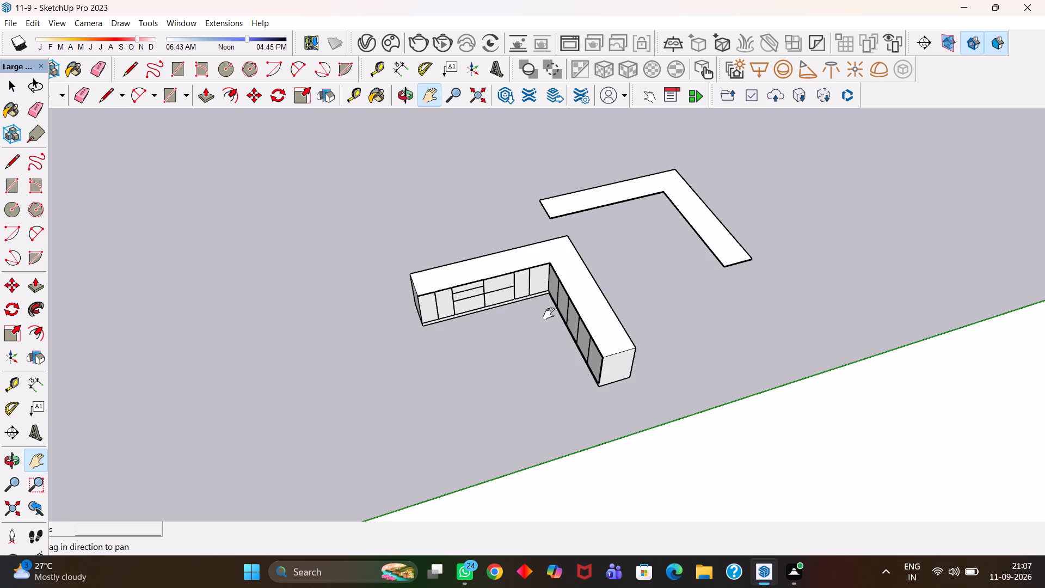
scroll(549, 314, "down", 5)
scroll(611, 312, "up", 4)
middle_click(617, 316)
Move the loose L-shaped countertop slab onto the counter, aligning its inner end corner with the cabinet body's top front corner.
key("space")
left_click(684, 263)
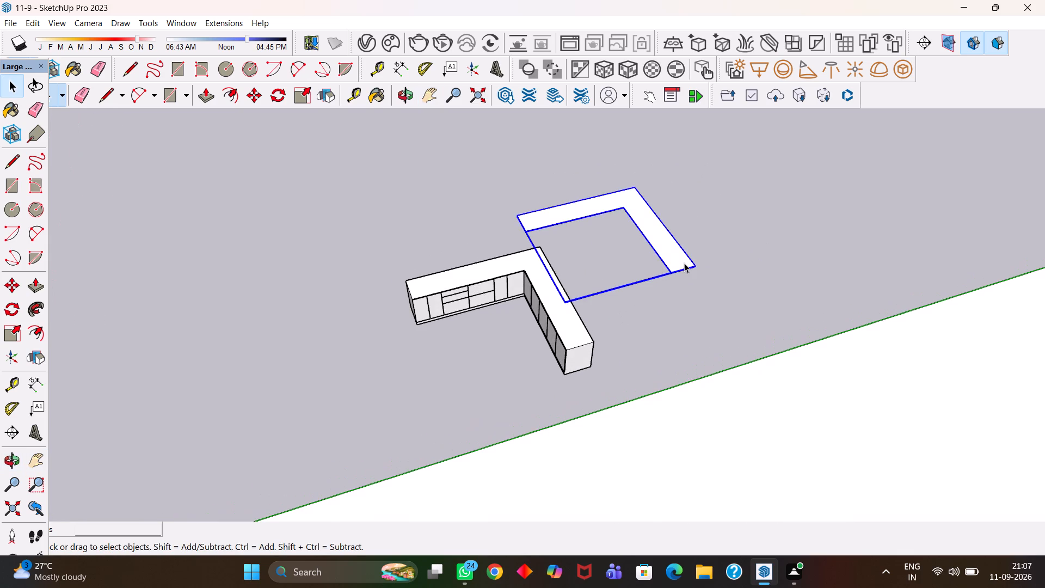
scroll(684, 263, "up", 9)
key("m")
left_click(713, 265)
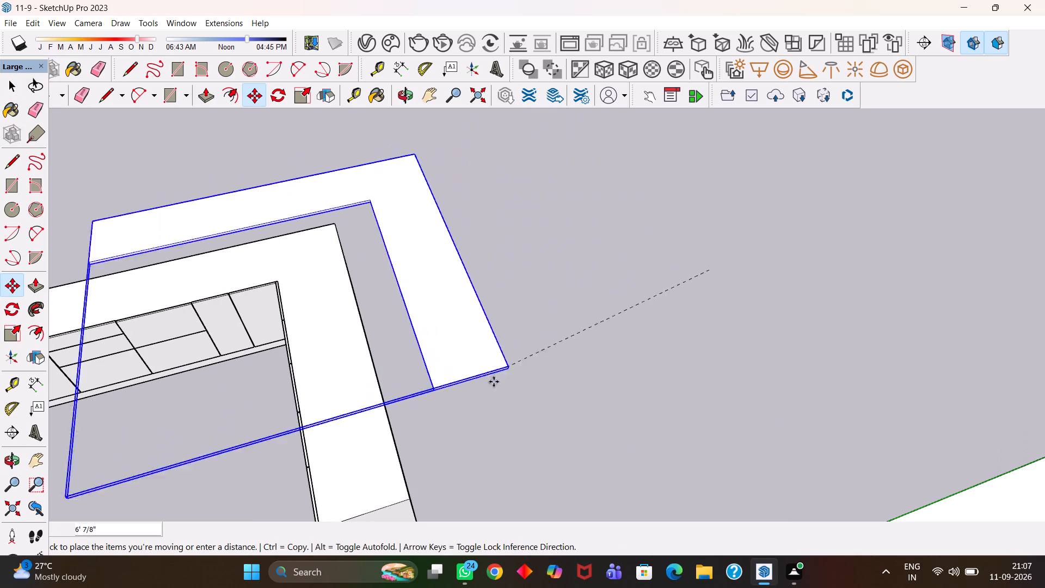
left_click(389, 480)
scroll(383, 479, "up", 5)
key("h")
left_click_drag(301, 454, 444, 325)
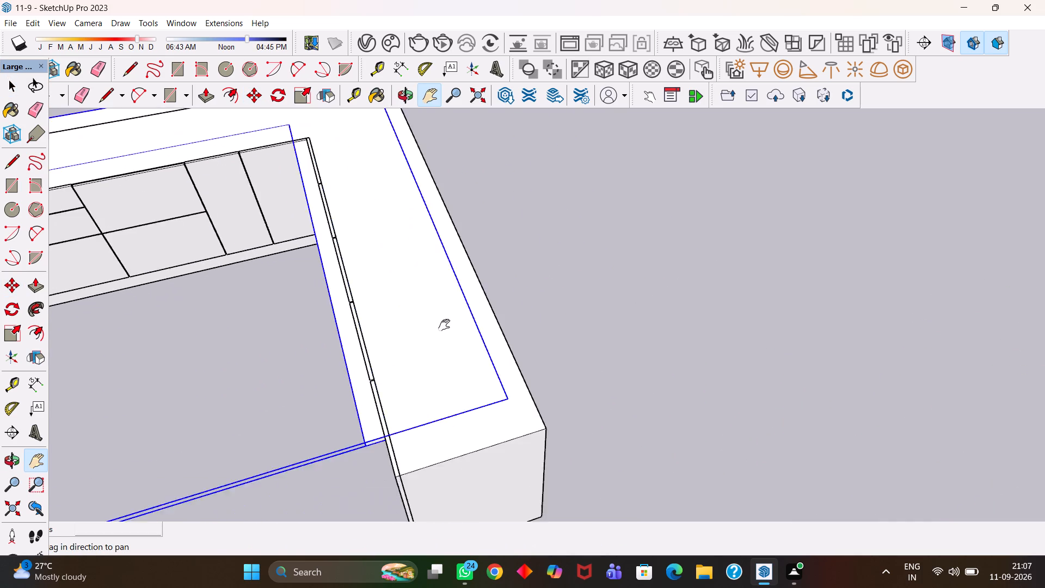
left_click_drag(444, 325, 457, 317)
middle_click_drag(497, 393, 484, 352)
scroll(484, 352, "up", 3)
key("m")
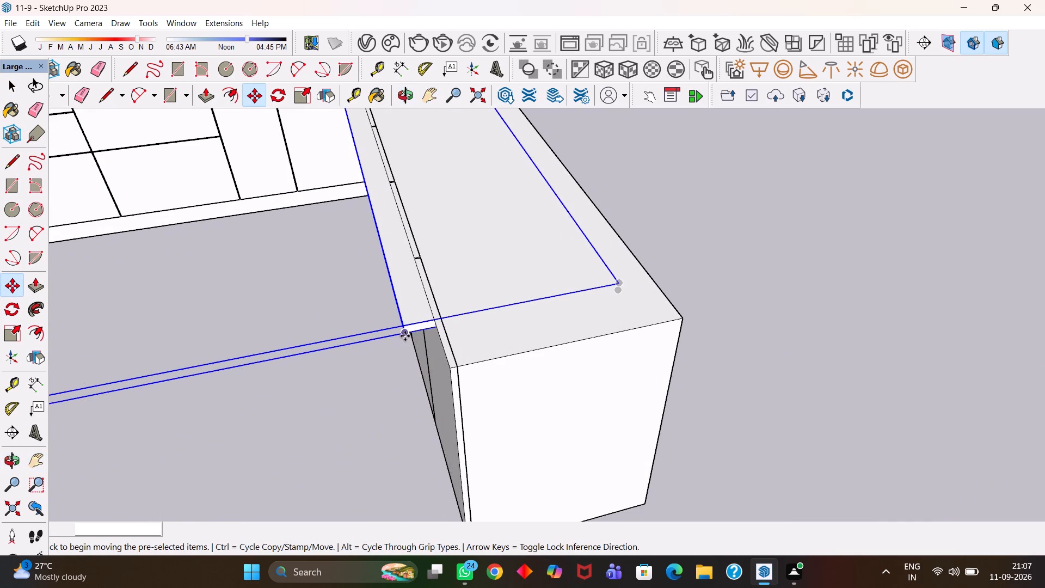
left_click(405, 334)
left_click(459, 367)
Open the countertop group and extend its inner edge face over the shutters, flush with their fronts, on the leg without drawers.
scroll(427, 356, "up", 5)
middle_click_drag(415, 346, 508, 377)
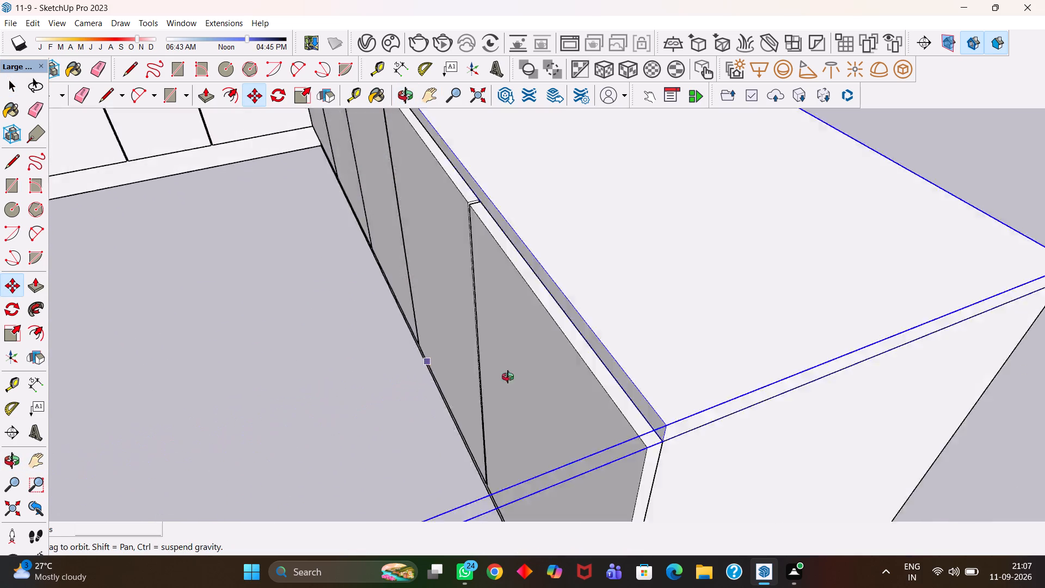
scroll(508, 377, "up", 2)
middle_click_drag(508, 377, 518, 378)
scroll(517, 378, "down", 8)
key("h")
left_click_drag(650, 398, 565, 385)
scroll(583, 396, "up", 4)
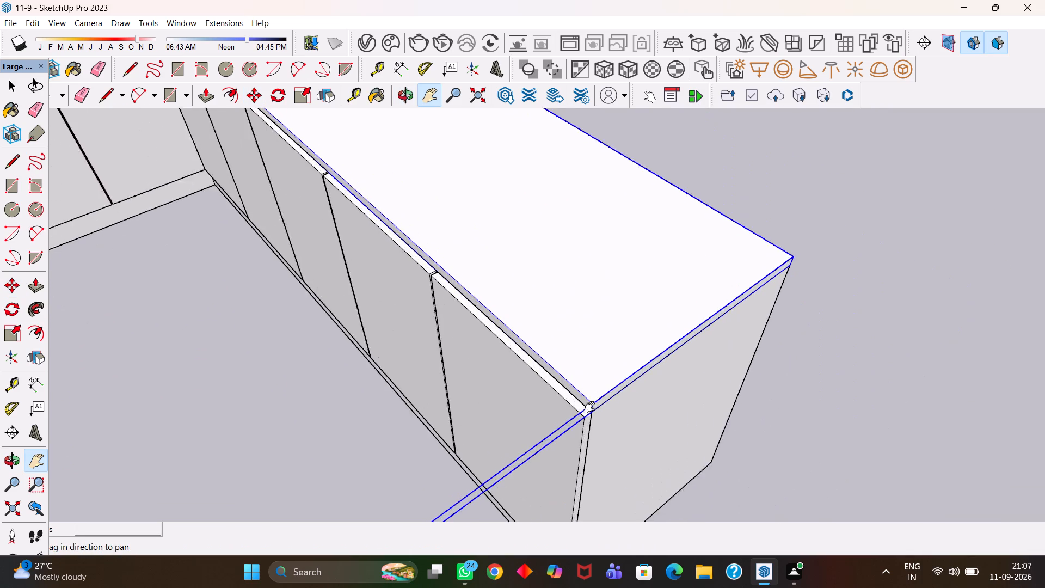
scroll(589, 407, "up", 8)
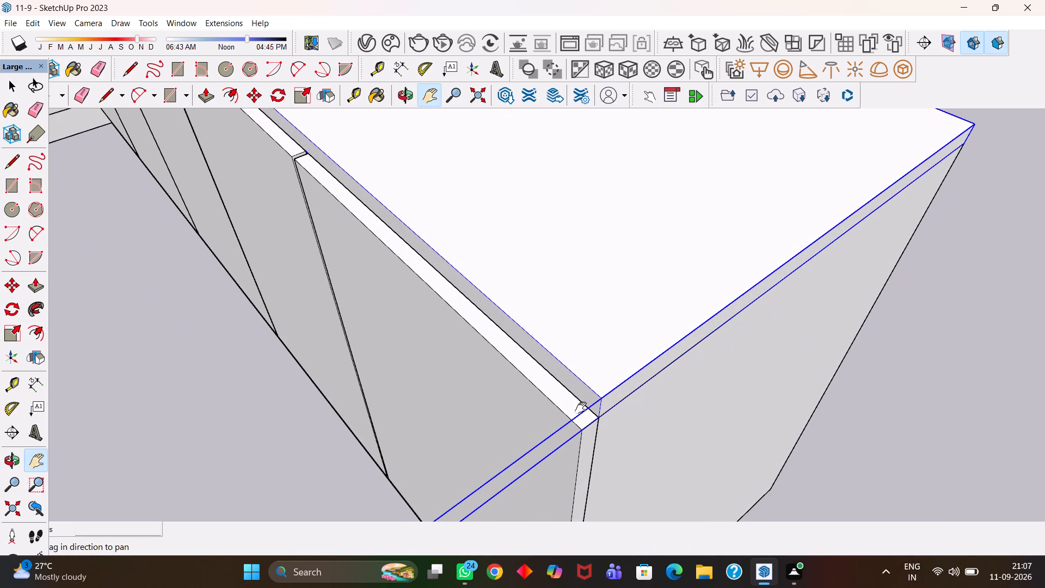
scroll(581, 408, "down", 1)
key("space")
double_click(585, 396)
left_click(580, 391)
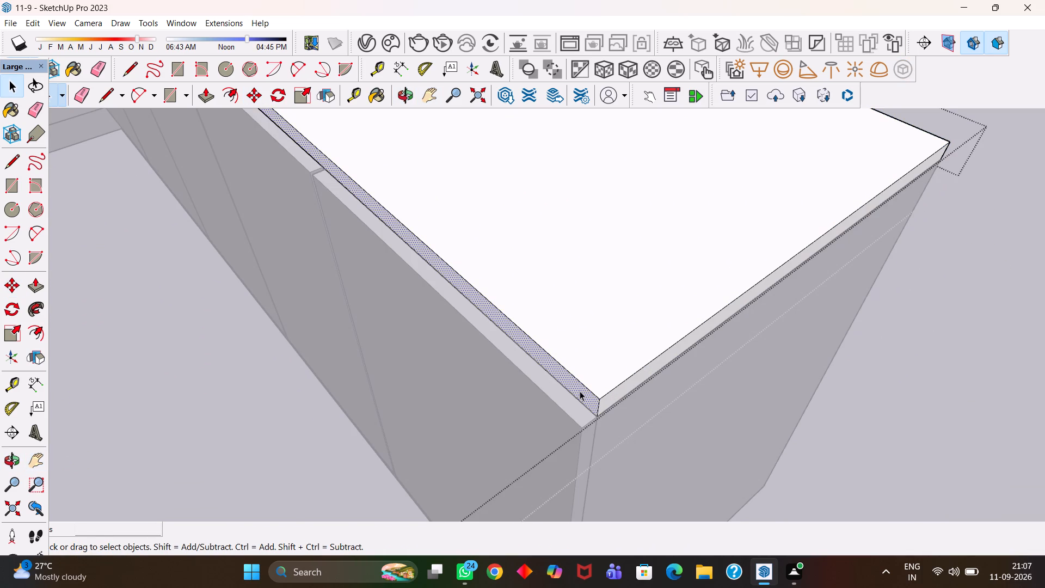
key("p")
left_click(580, 391)
left_click(580, 428)
Extend the countertop's inner edge face on the drawer leg flush with the shutter fronts, and close the group.
key("h")
scroll(580, 428, "down", 6)
left_click_drag(397, 296, 599, 422)
left_click_drag(359, 261, 562, 390)
left_click_drag(374, 266, 540, 367)
scroll(519, 334, "up", 3)
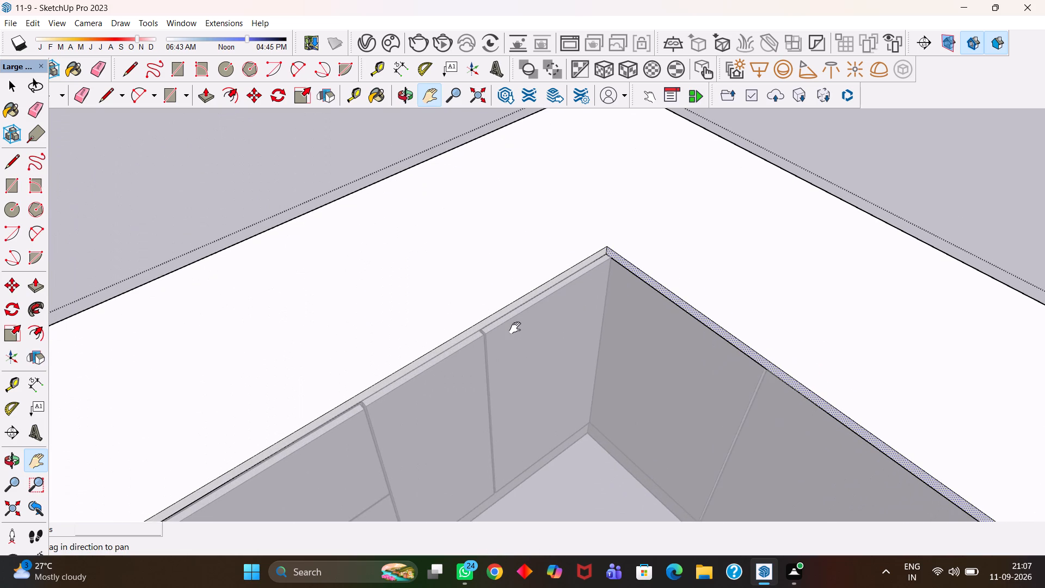
scroll(515, 328, "up", 3)
middle_click_drag(514, 328, 500, 330)
key("space")
scroll(500, 330, "up", 1)
left_click(491, 307)
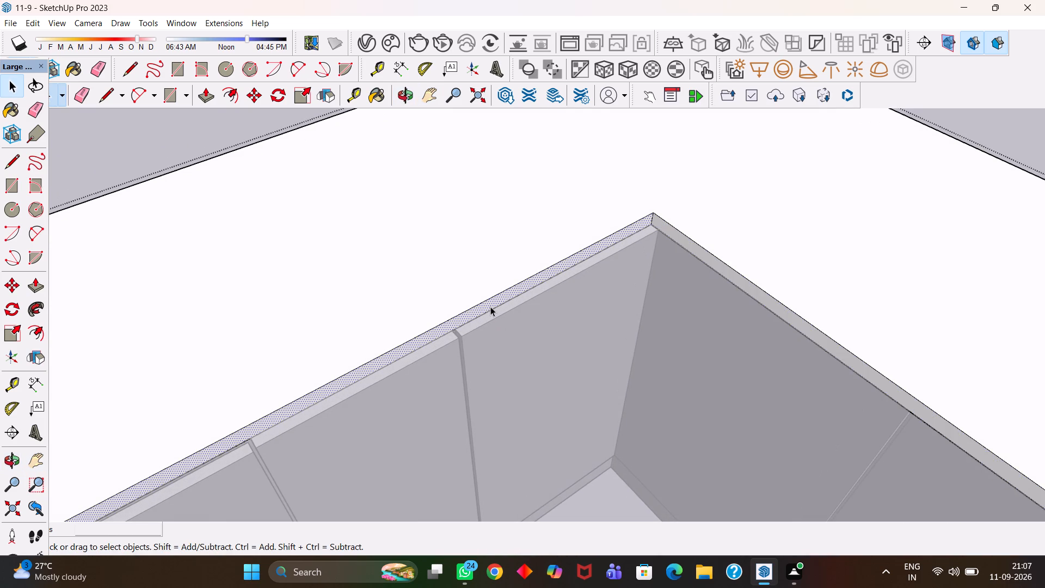
key("p")
left_click(490, 307)
left_click(477, 337)
key("h")
scroll(477, 337, "down", 5)
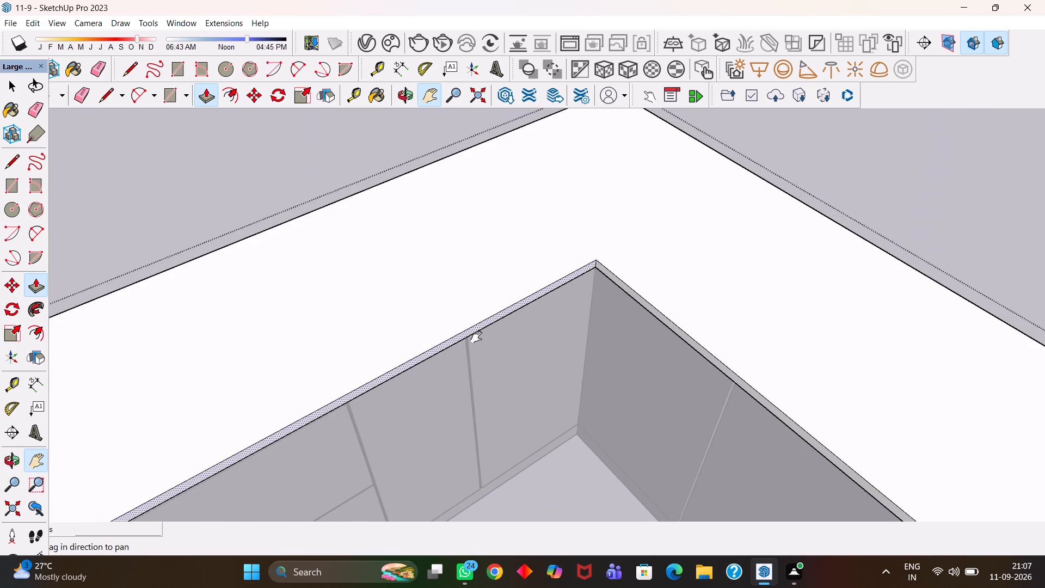
scroll(472, 327, "down", 16)
middle_click_drag(527, 318, 434, 354)
scroll(434, 354, "down", 3)
key("space")
left_click(659, 313)
scroll(603, 305, "down", 5)
double_click(647, 313)
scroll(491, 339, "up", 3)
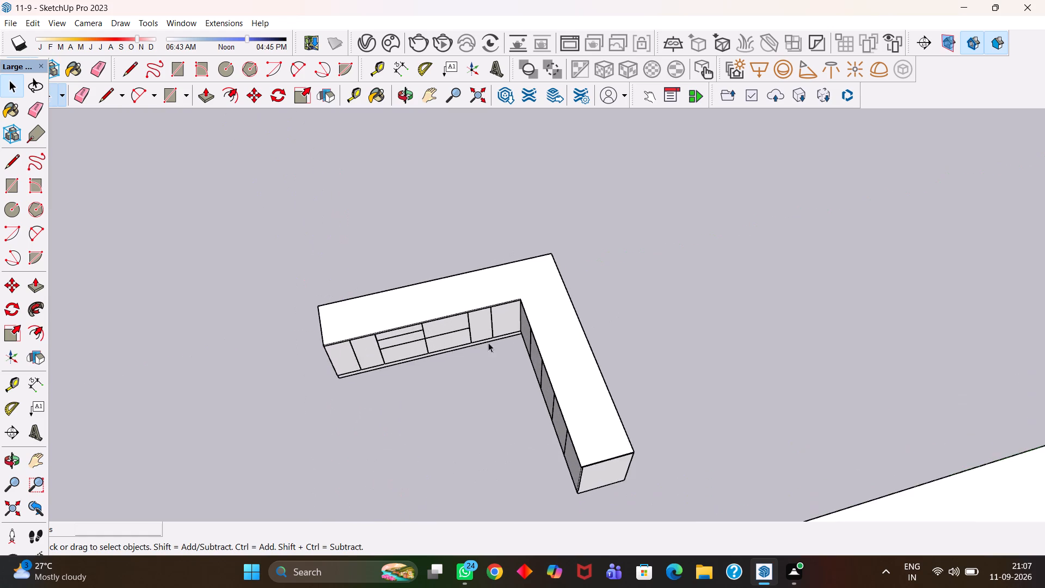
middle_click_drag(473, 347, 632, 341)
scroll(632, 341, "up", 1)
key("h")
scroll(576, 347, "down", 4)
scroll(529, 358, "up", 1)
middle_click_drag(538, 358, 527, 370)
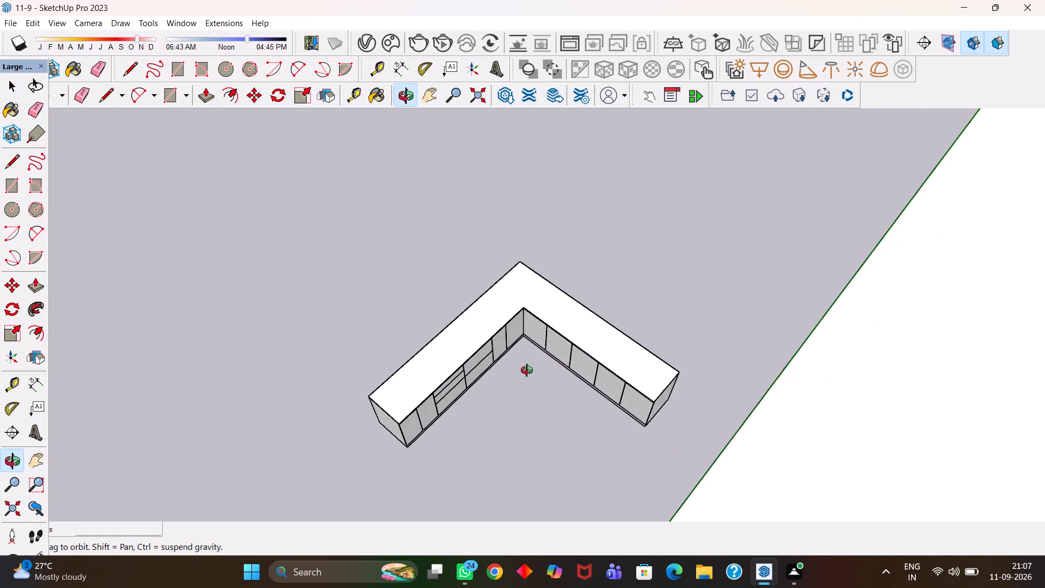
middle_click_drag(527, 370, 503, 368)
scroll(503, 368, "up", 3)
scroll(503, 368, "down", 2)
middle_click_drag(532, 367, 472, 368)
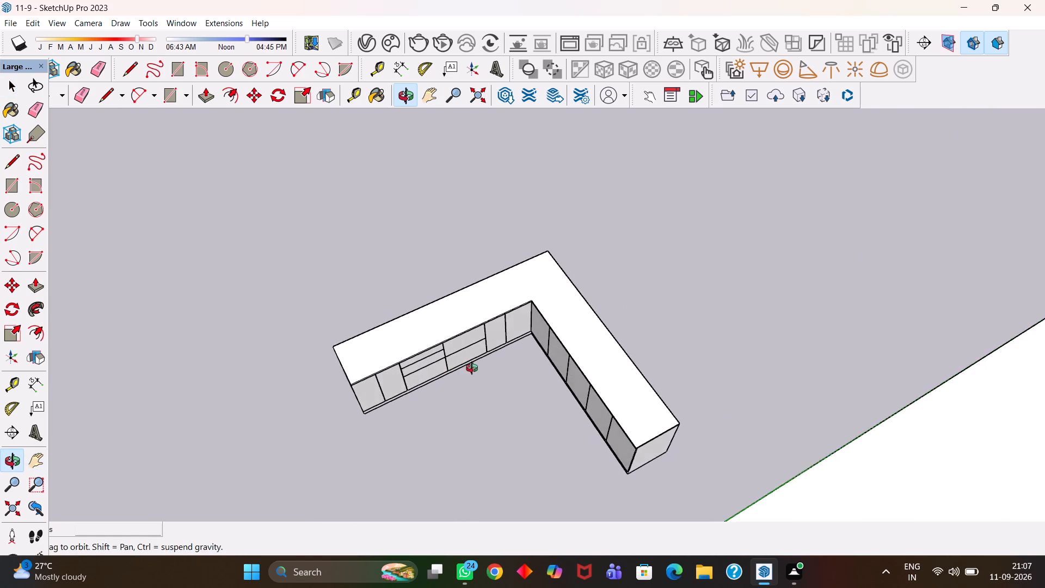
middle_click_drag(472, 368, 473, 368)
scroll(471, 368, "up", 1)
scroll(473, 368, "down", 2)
Select the whole counter, including countertop, shutters and drawer fronts, and make it one group.
key("space")
left_click_drag(683, 238, 339, 426)
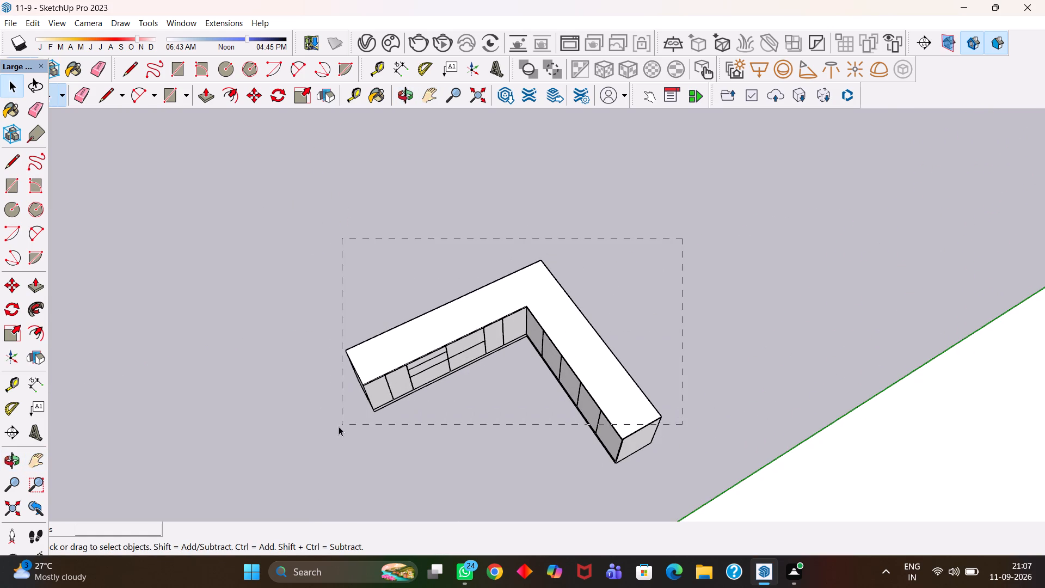
left_click_drag(339, 426, 267, 476)
middle_click_drag(299, 452, 538, 335)
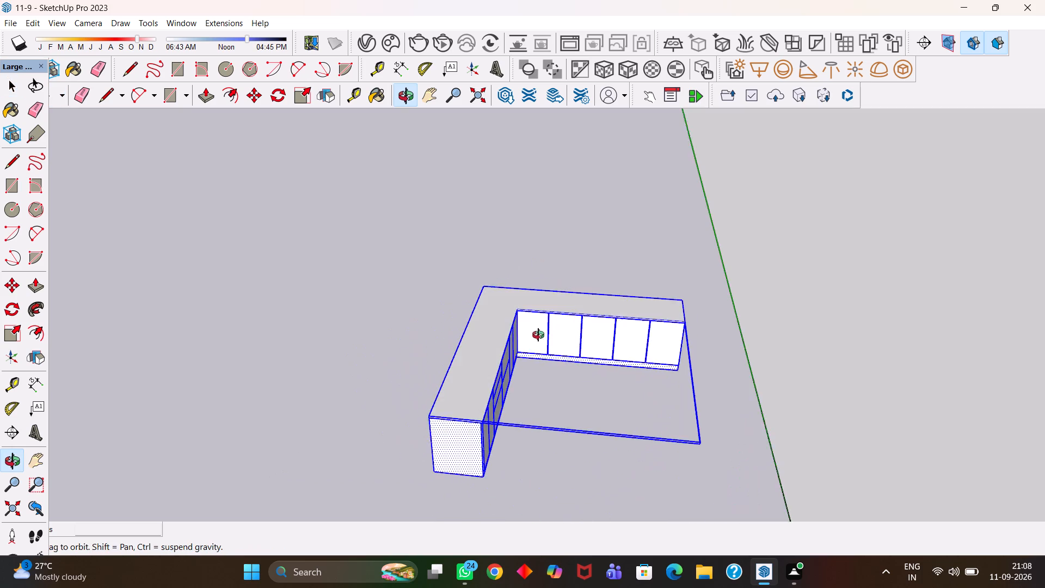
middle_click_drag(538, 335, 540, 361)
scroll(540, 364, "down", 2)
right_click(478, 408)
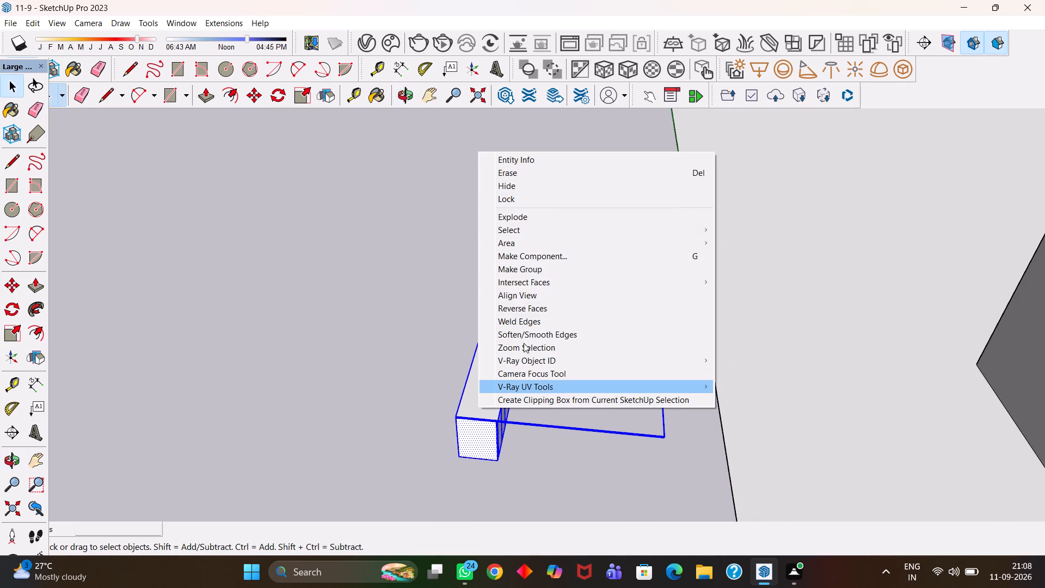
left_click(532, 274)
Move the counter group about 30' 3/4" into the room with the L-shaped floor outline, seating its outer end corner at the wall.
scroll(519, 281, "down", 4)
key("m")
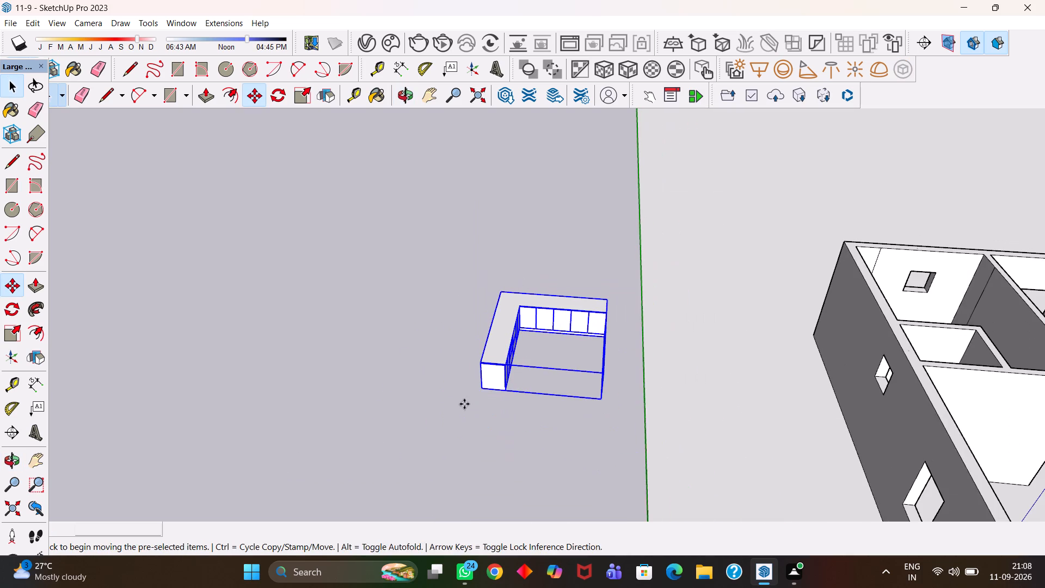
left_click(482, 391)
scroll(618, 365, "down", 5)
middle_click_drag(630, 377, 654, 424)
scroll(654, 424, "up", 1)
key("h")
left_click_drag(865, 437, 603, 375)
middle_click_drag(617, 365, 427, 438)
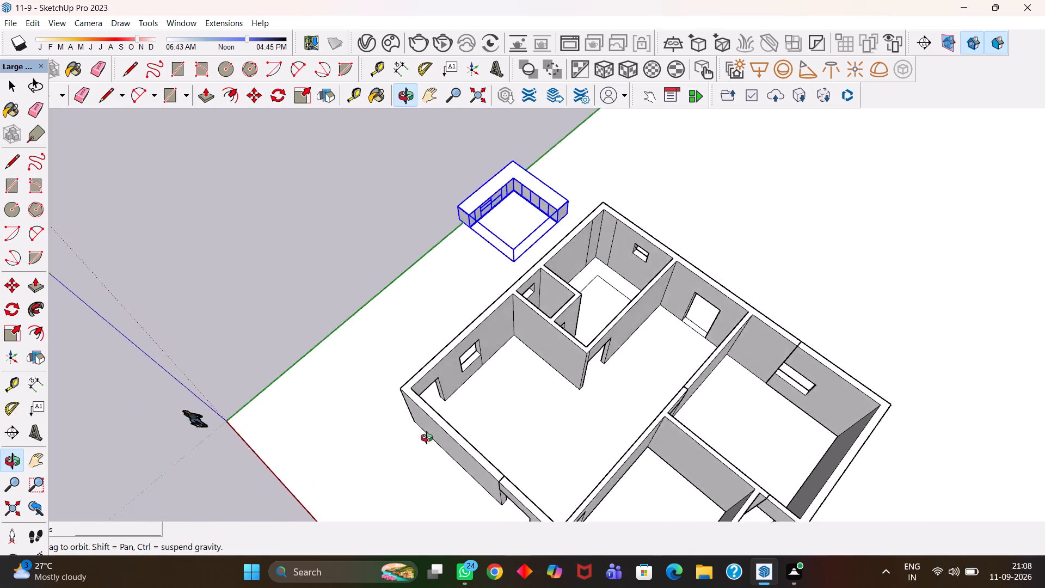
middle_click_drag(427, 438, 421, 438)
scroll(423, 438, "up", 3)
left_click_drag(525, 406, 447, 381)
middle_click_drag(600, 278, 636, 315)
scroll(634, 308, "up", 3)
left_click_drag(557, 204, 590, 410)
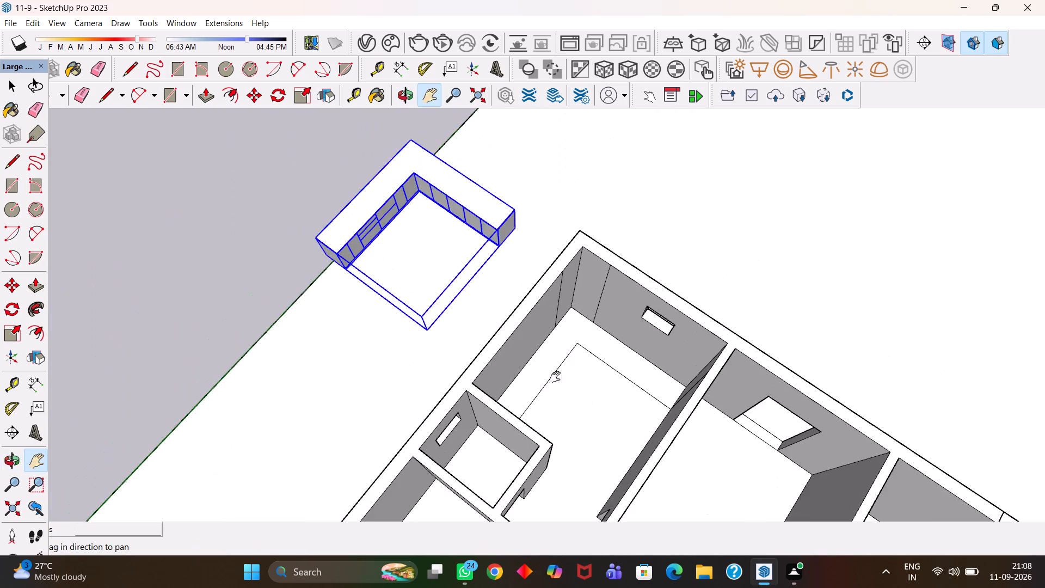
scroll(543, 360, "up", 9)
middle_click_drag(482, 445, 438, 453)
scroll(442, 452, "up", 1)
left_click_drag(504, 460, 472, 348)
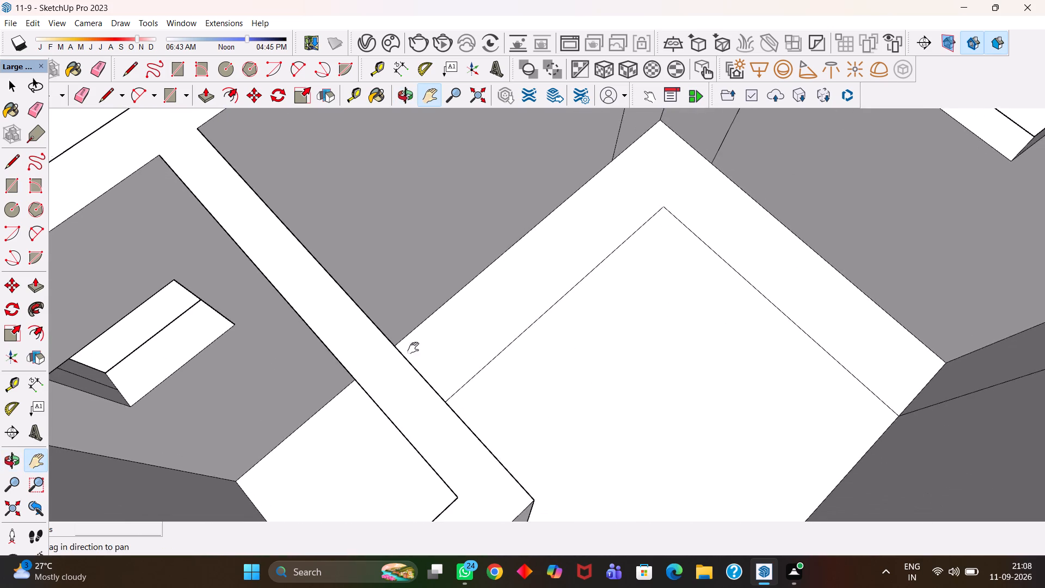
middle_click_drag(411, 348, 411, 366)
scroll(415, 365, "up", 3)
left_click_drag(404, 351, 362, 363)
key("Escape")
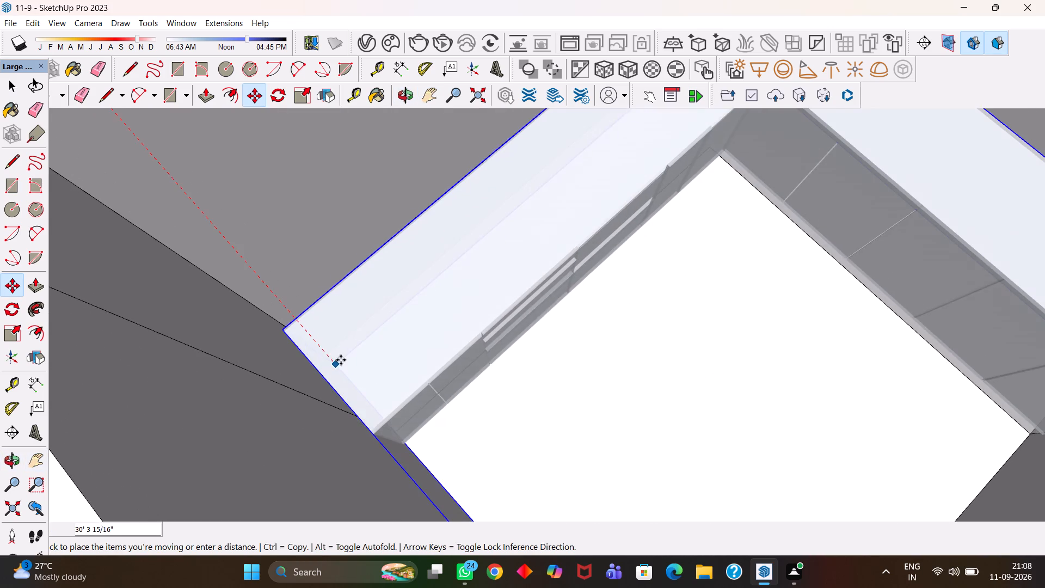
left_click(330, 355)
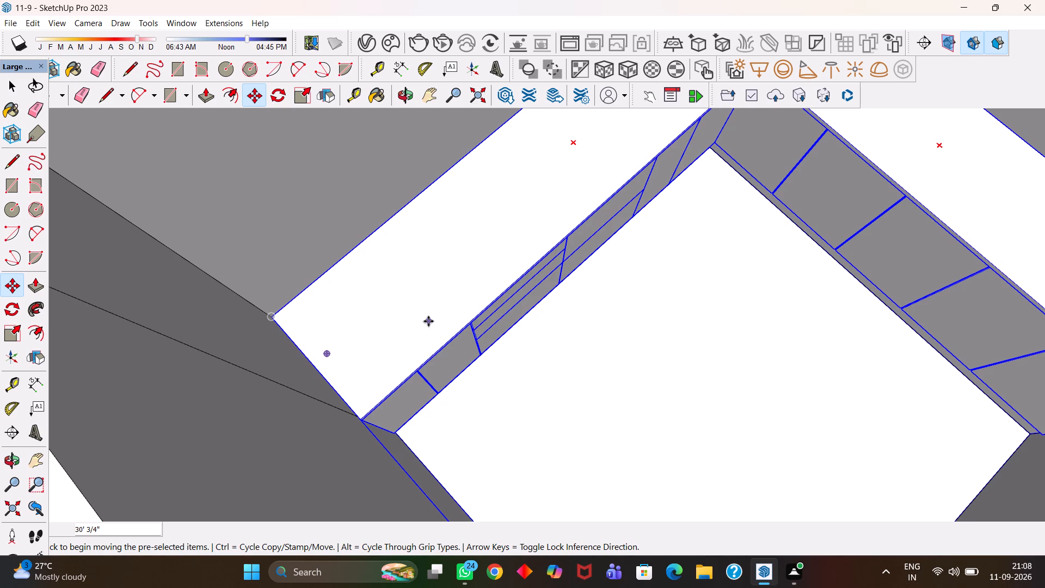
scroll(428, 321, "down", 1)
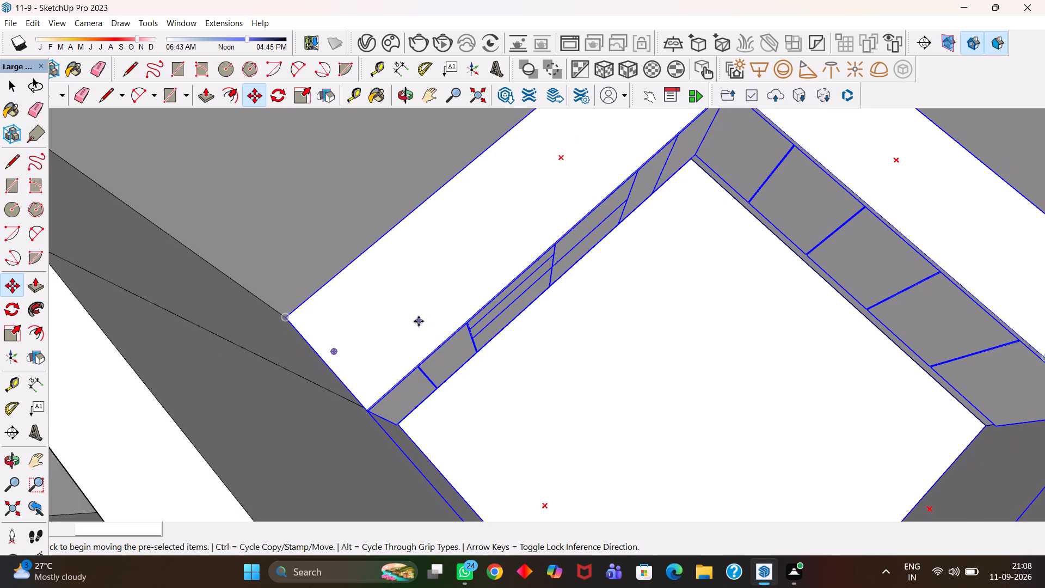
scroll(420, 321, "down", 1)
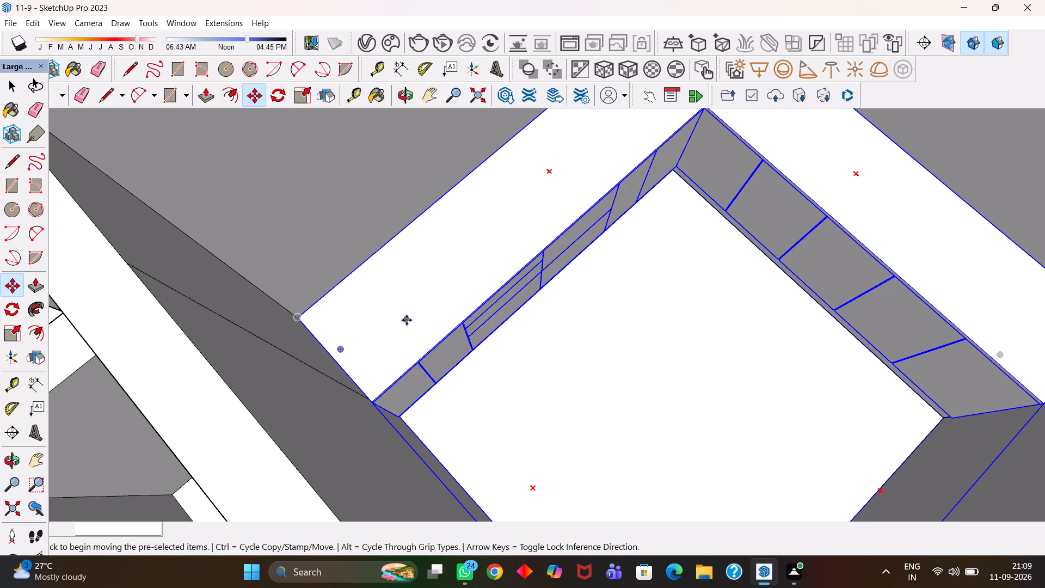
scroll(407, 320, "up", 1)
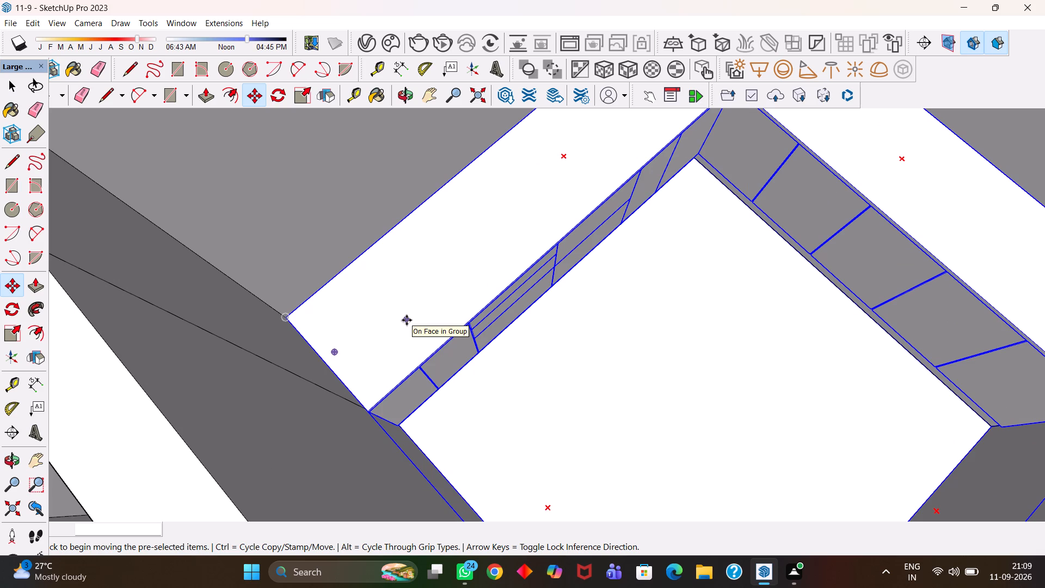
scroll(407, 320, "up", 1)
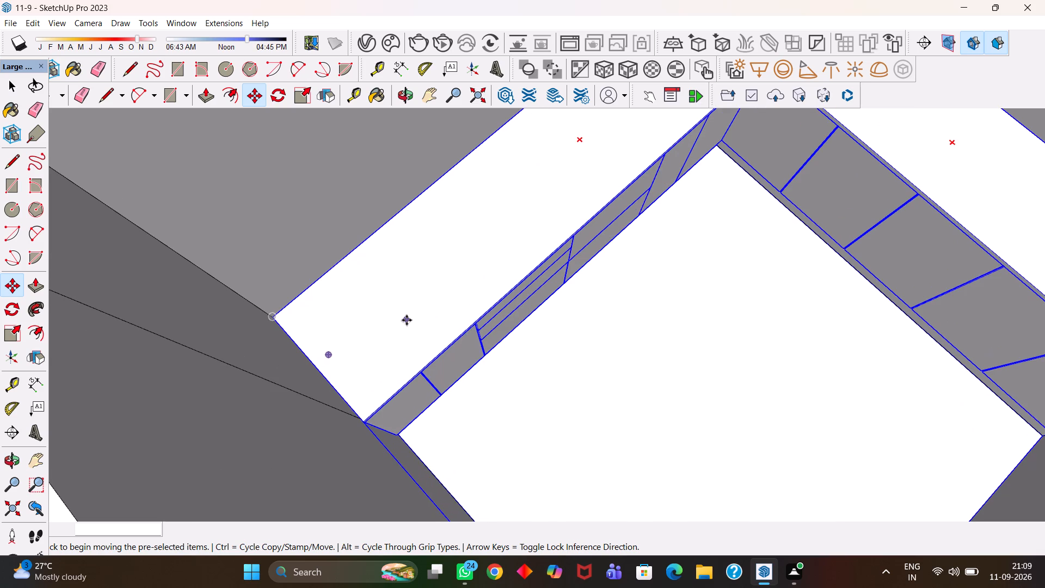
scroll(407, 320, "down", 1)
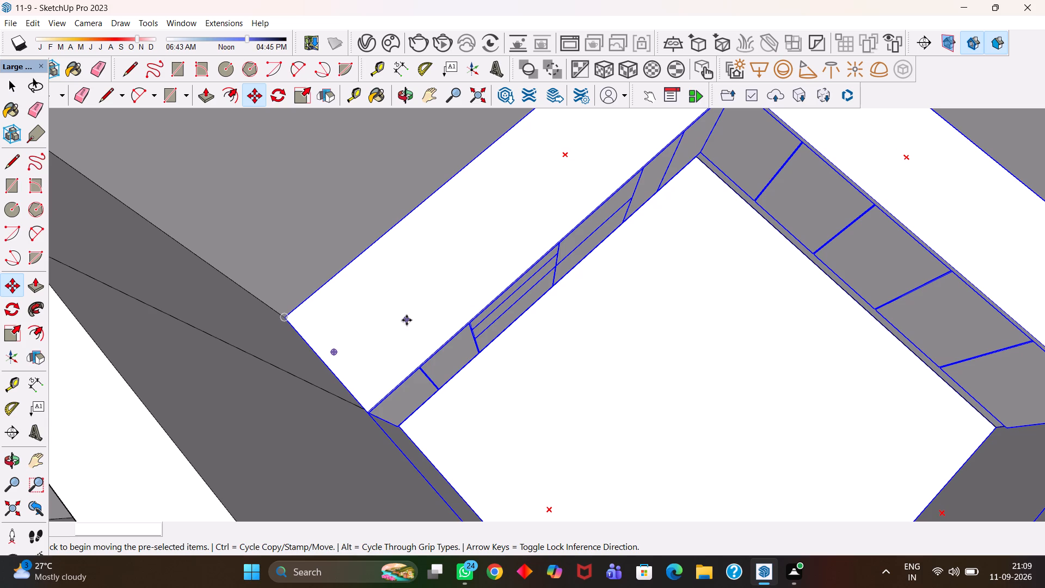
Examine how the placed counter group sits against the kitchen walls and its outer end corner.
scroll(407, 320, "up", 2)
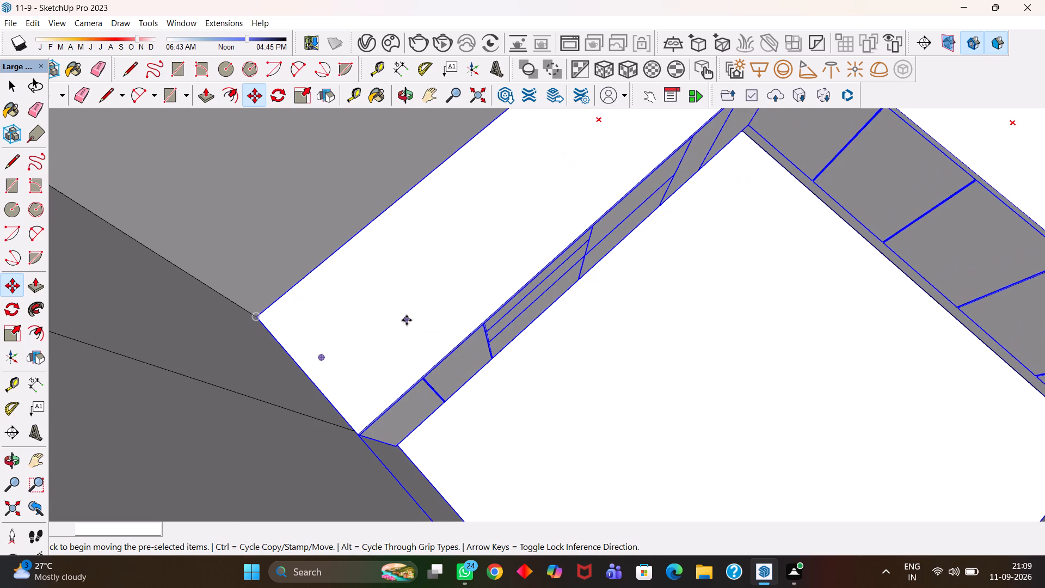
scroll(407, 320, "up", 1)
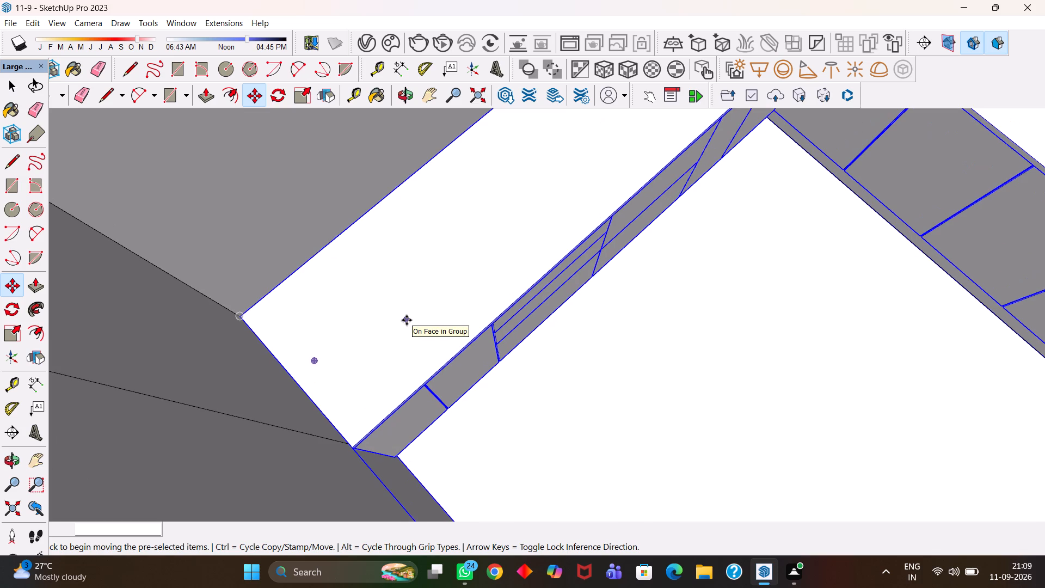
scroll(407, 320, "up", 1)
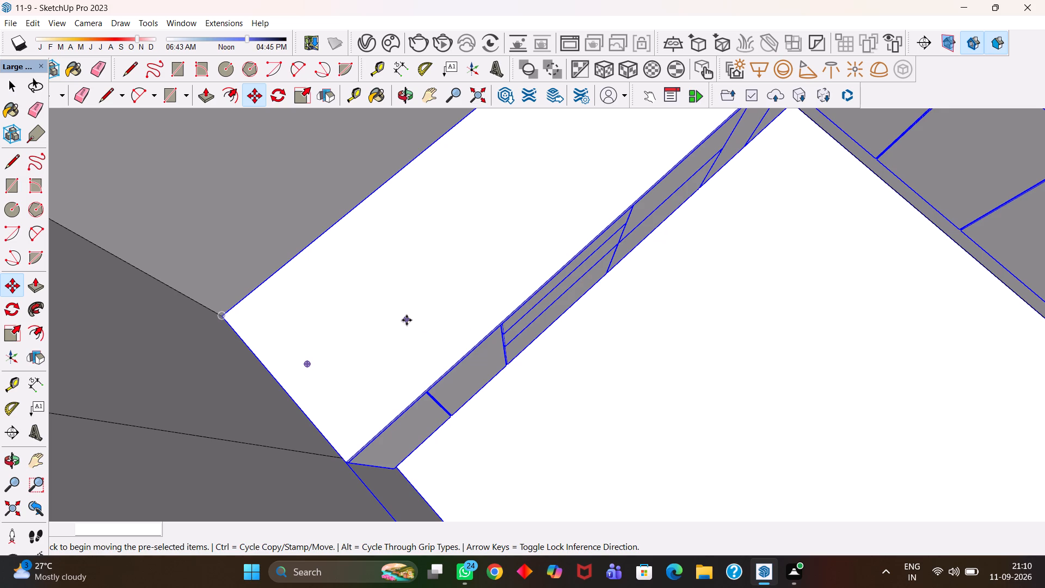
key("h")
scroll(407, 320, "down", 16)
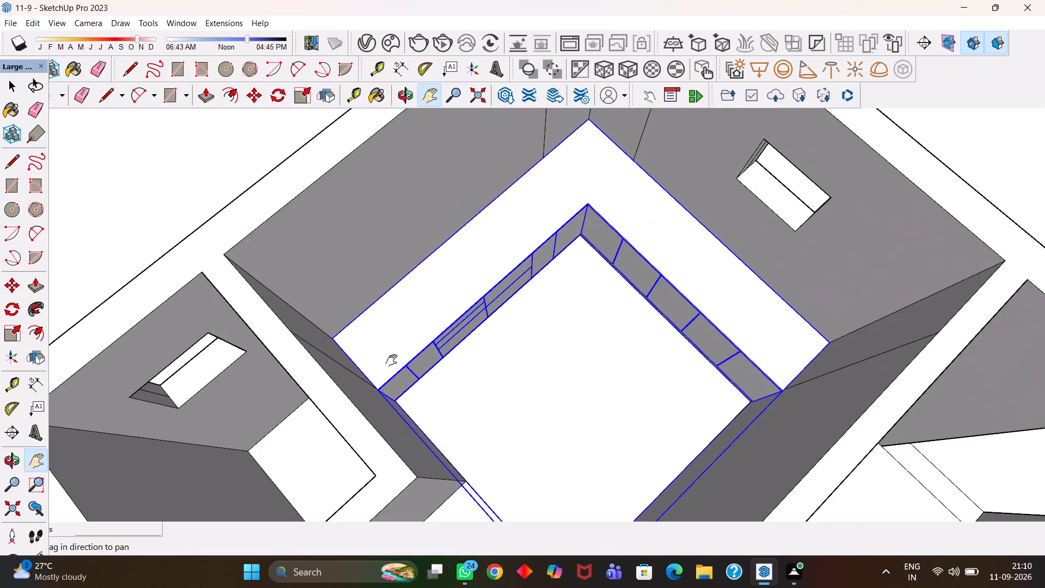
scroll(391, 360, "down", 5)
middle_click_drag(394, 380, 397, 361)
scroll(397, 361, "up", 1)
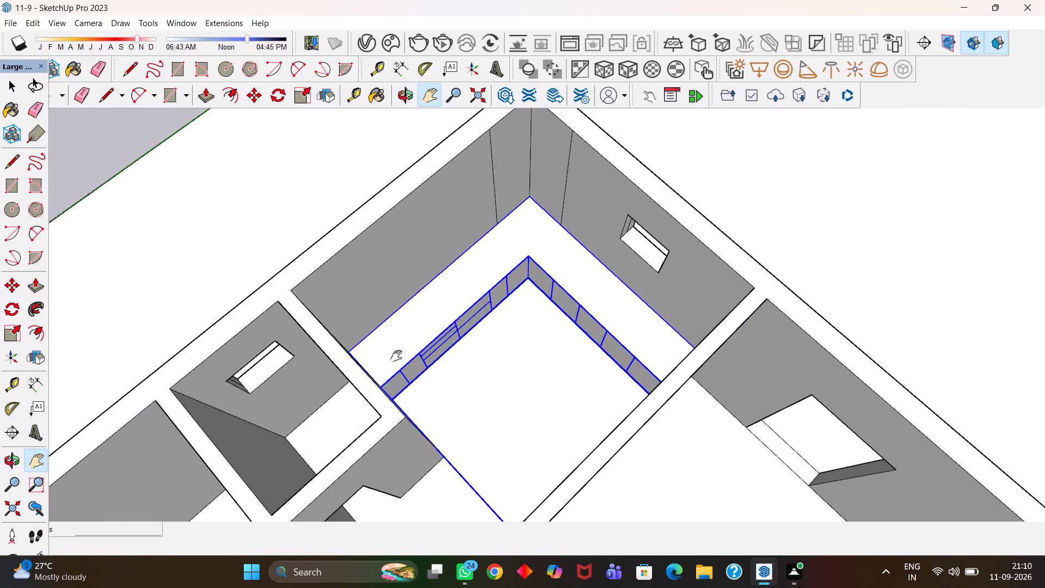
scroll(396, 356, "up", 3)
key("h")
scroll(405, 348, "up", 1)
key("h")
scroll(408, 350, "down", 7)
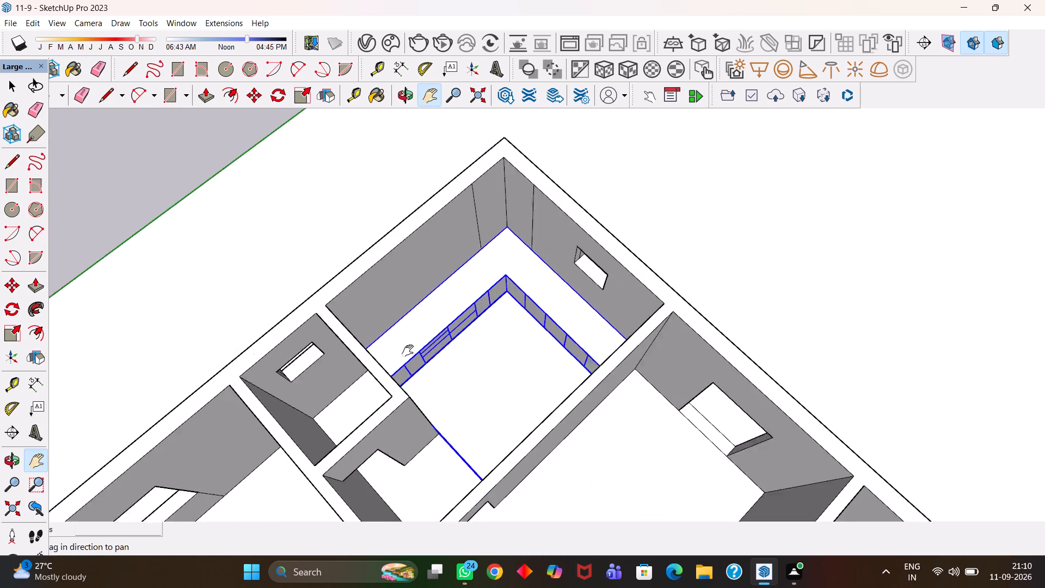
scroll(408, 351, "down", 5)
Erase the two stray vertical edges on the kitchen walls, one on each side of the inner corner above the counter.
middle_click_drag(409, 363, 512, 314)
scroll(512, 314, "up", 4)
scroll(425, 320, "up", 3)
middle_click_drag(411, 322, 454, 306)
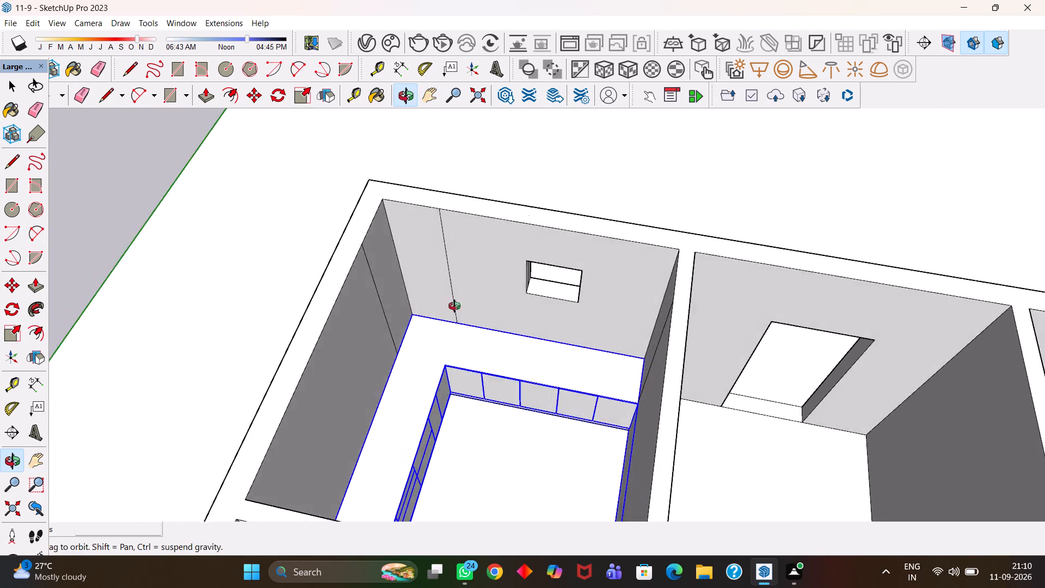
middle_click_drag(454, 306, 439, 306)
scroll(439, 306, "up", 3)
scroll(432, 308, "down", 4)
left_click_drag(437, 311, 481, 372)
middle_click_drag(481, 386, 405, 356)
scroll(405, 356, "up", 3)
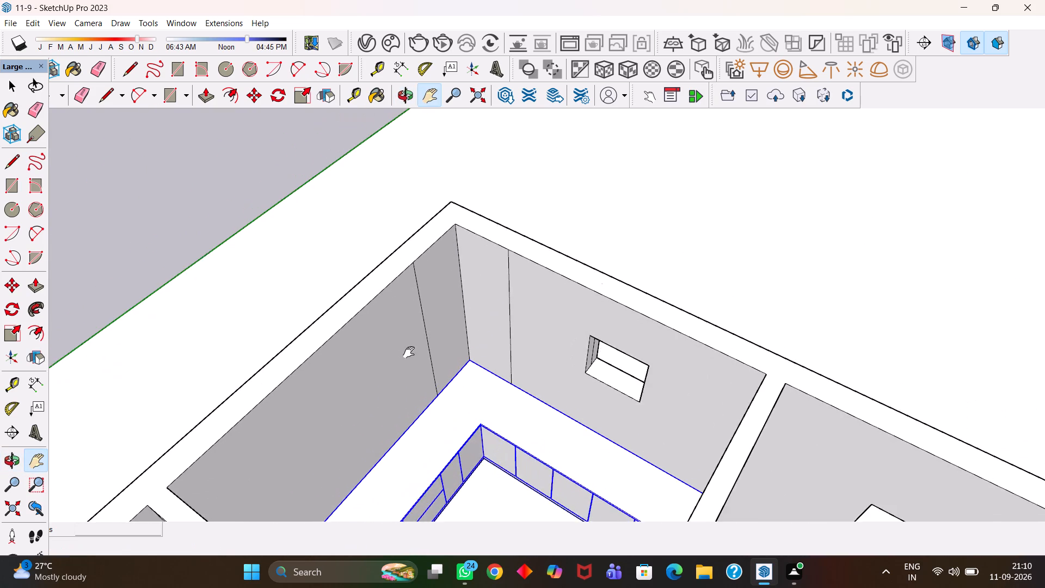
scroll(409, 352, "up", 1)
key("e")
left_click(431, 330)
left_click_drag(513, 335, 538, 341)
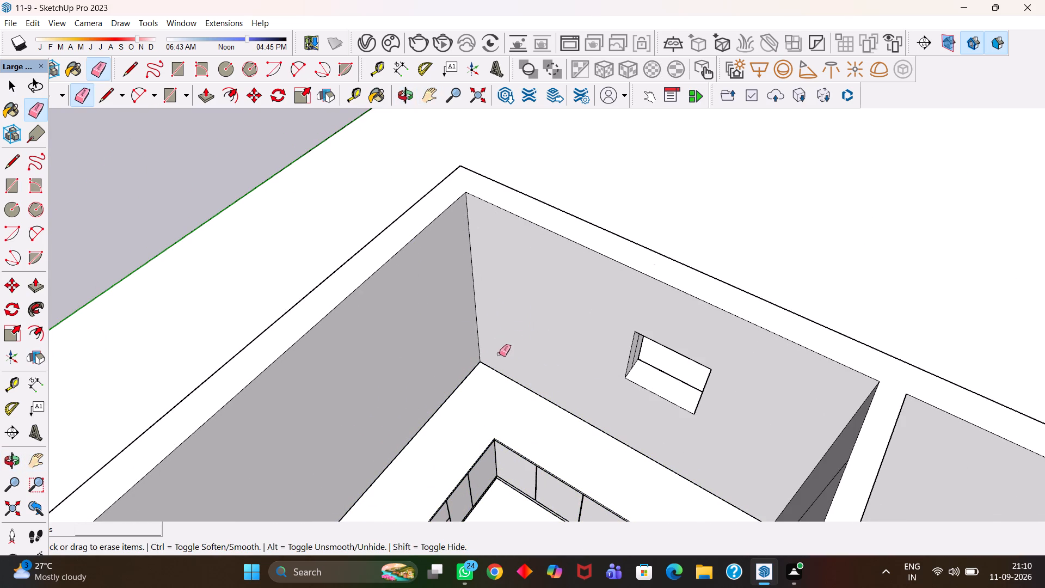
Measure the height from the counter's back edge up to the kitchen window's sill.
scroll(493, 356, "down", 6)
key("h")
scroll(489, 393, "up", 7)
key("h")
left_click_drag(533, 375, 454, 380)
scroll(392, 378, "down", 5)
middle_click_drag(394, 385, 494, 406)
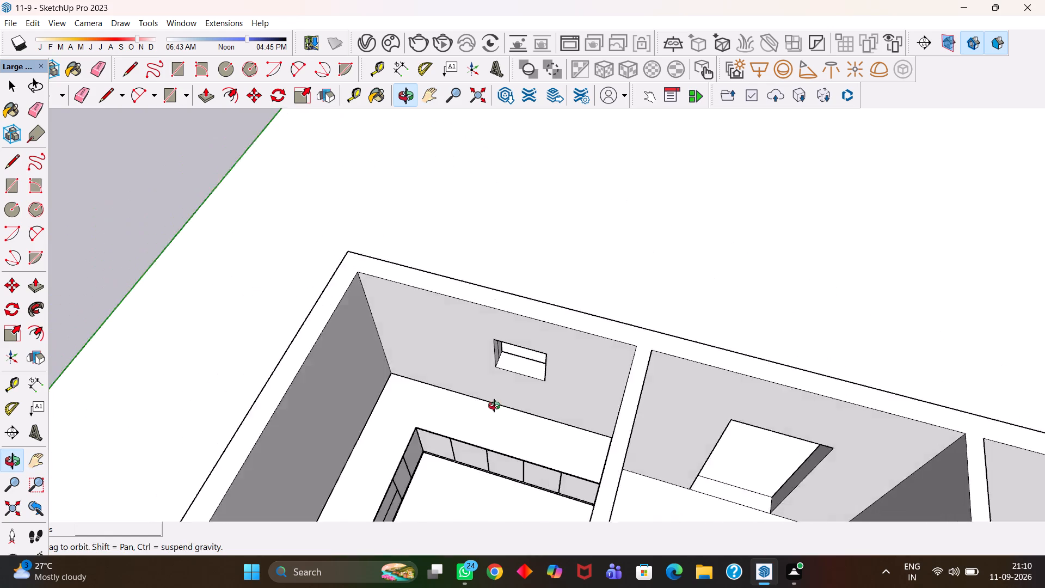
scroll(488, 407, "up", 4)
middle_click_drag(494, 406, 515, 401)
key("h")
left_click_drag(528, 403, 412, 363)
scroll(389, 379, "down", 4)
middle_click_drag(352, 384, 408, 390)
scroll(408, 390, "up", 3)
left_click_drag(389, 388, 446, 384)
scroll(446, 385, "down", 3)
scroll(422, 396, "up", 3)
left_click_drag(420, 401, 459, 402)
key("t")
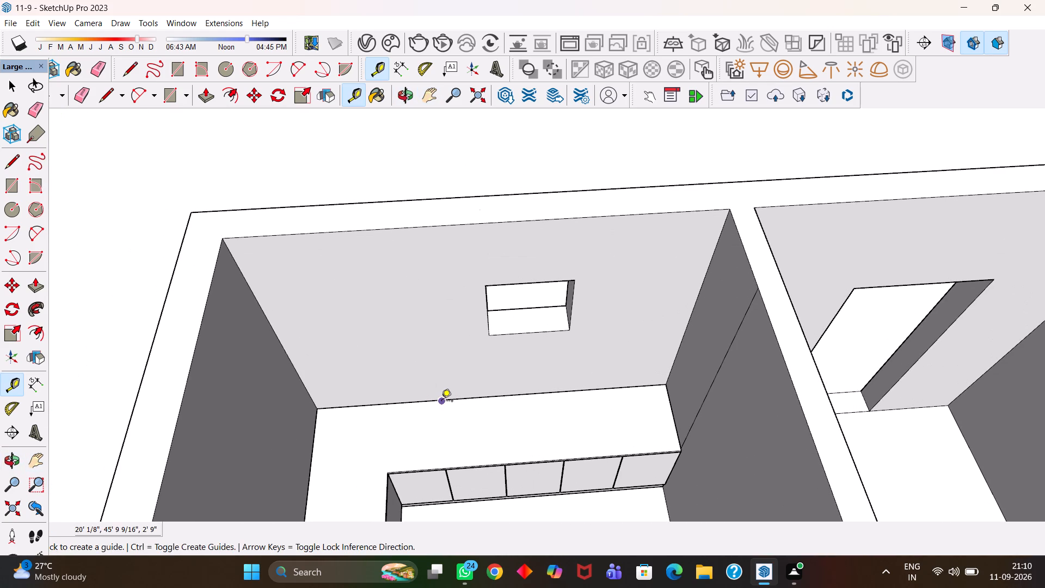
left_click(441, 402)
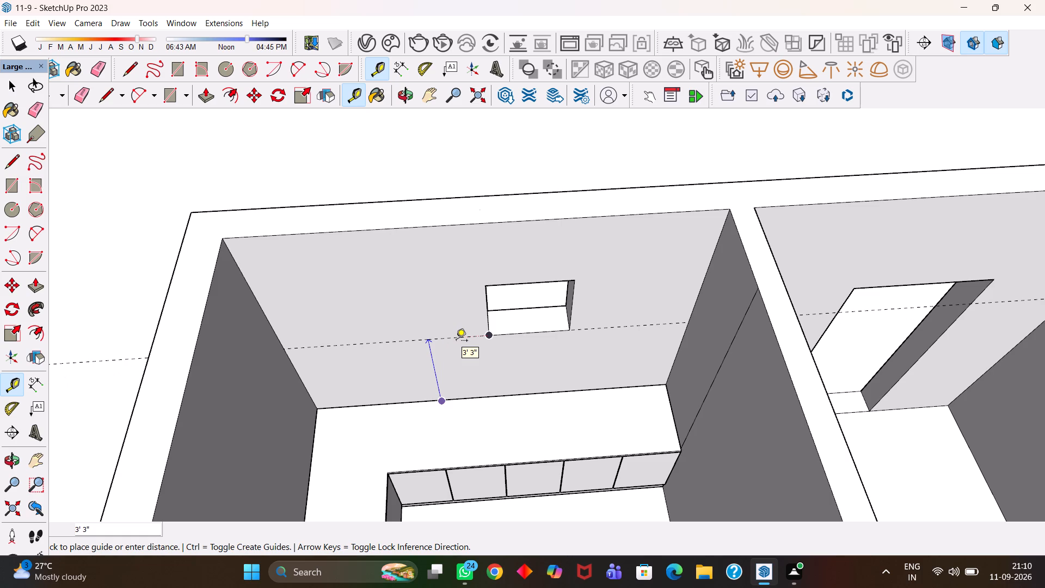
key("space")
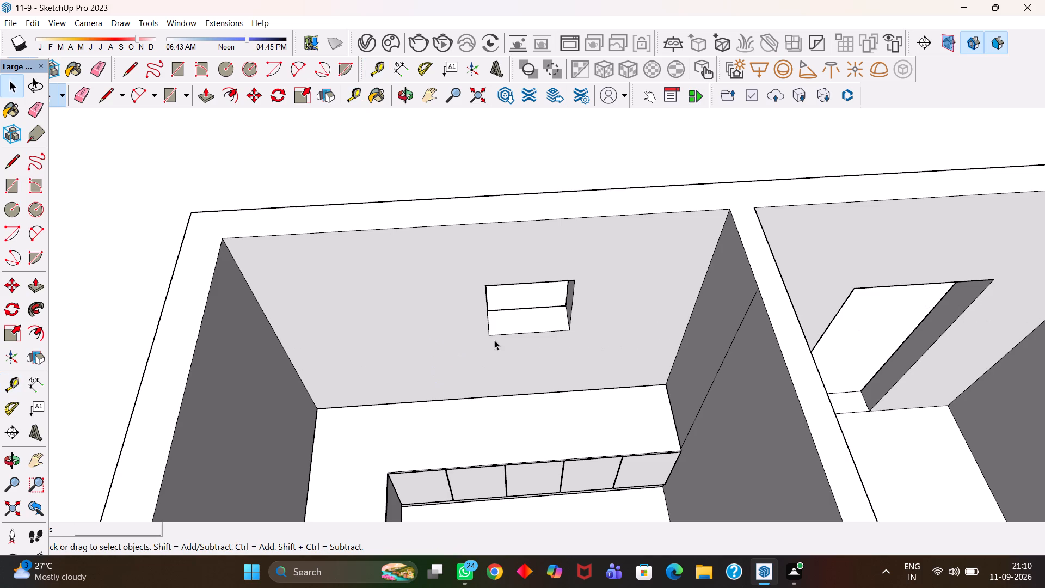
Push/Pull the kitchen window's sill face down to the level of the countertop's back edge.
left_click(523, 322)
key("p")
left_click(525, 321)
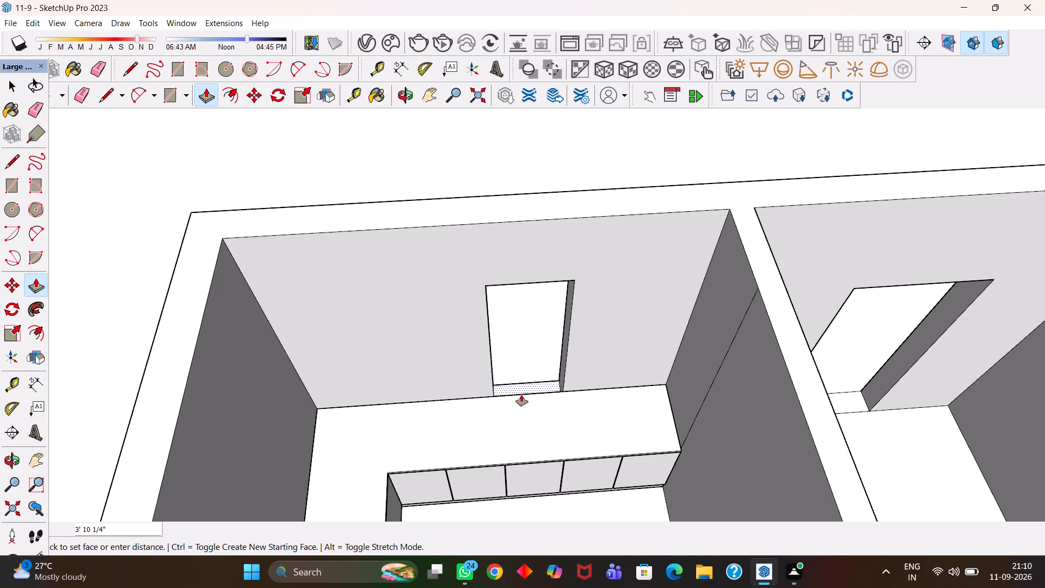
left_click(504, 392)
scroll(500, 372, "down", 2)
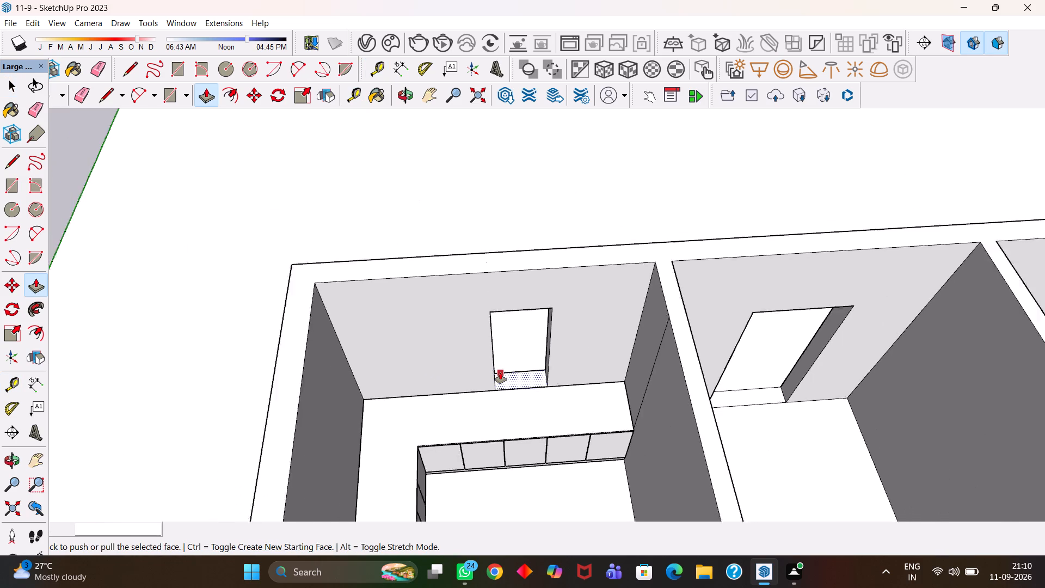
scroll(500, 372, "down", 2)
key("space")
Place two guides on the window wall parallel to the counter's back edge, one 2' above it and another 2' above the first.
scroll(451, 351, "up", 2)
key("t")
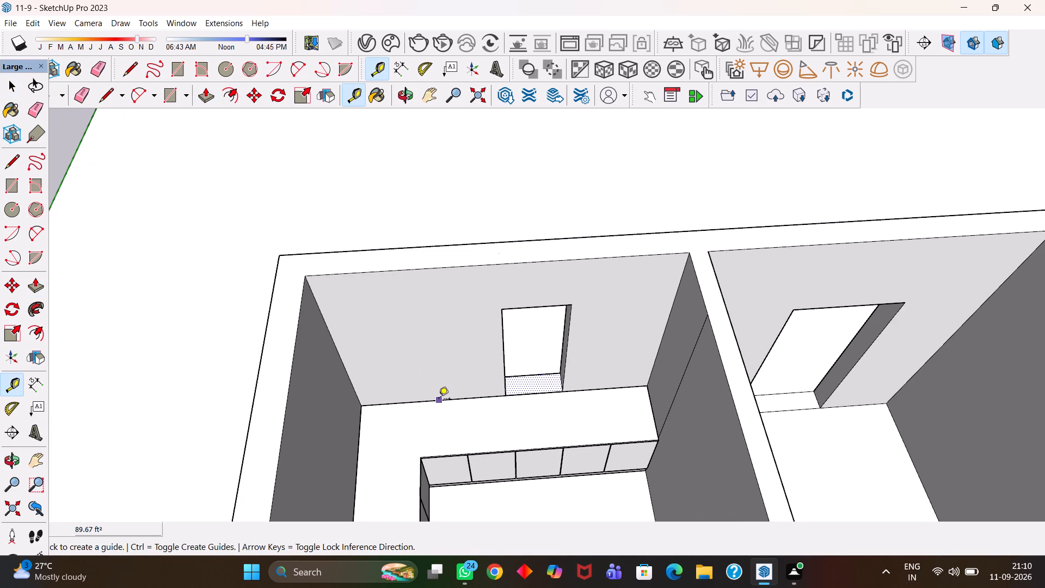
double_click(439, 400)
left_click(431, 401)
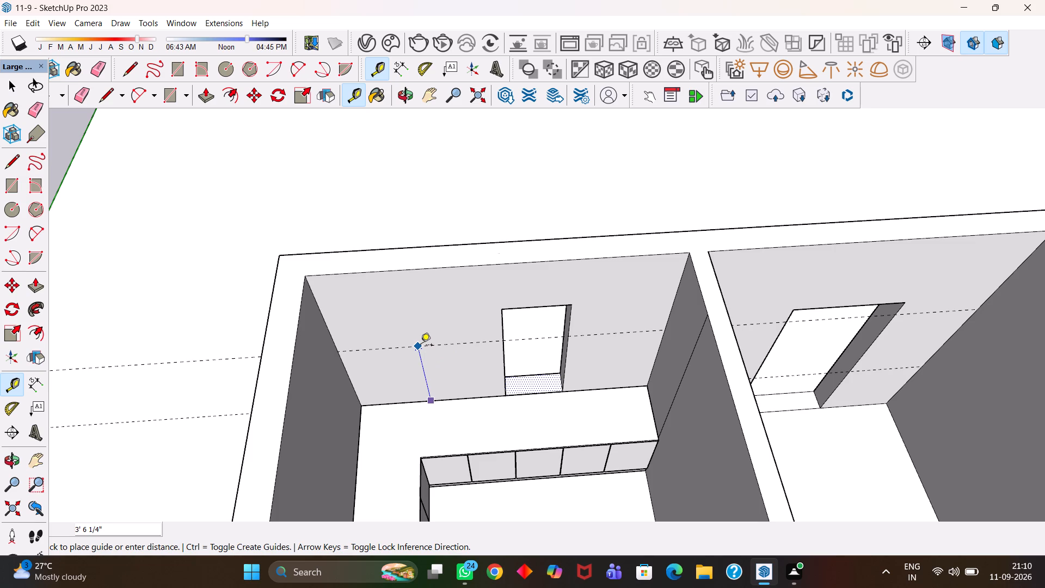
type("2'")
key("Return")
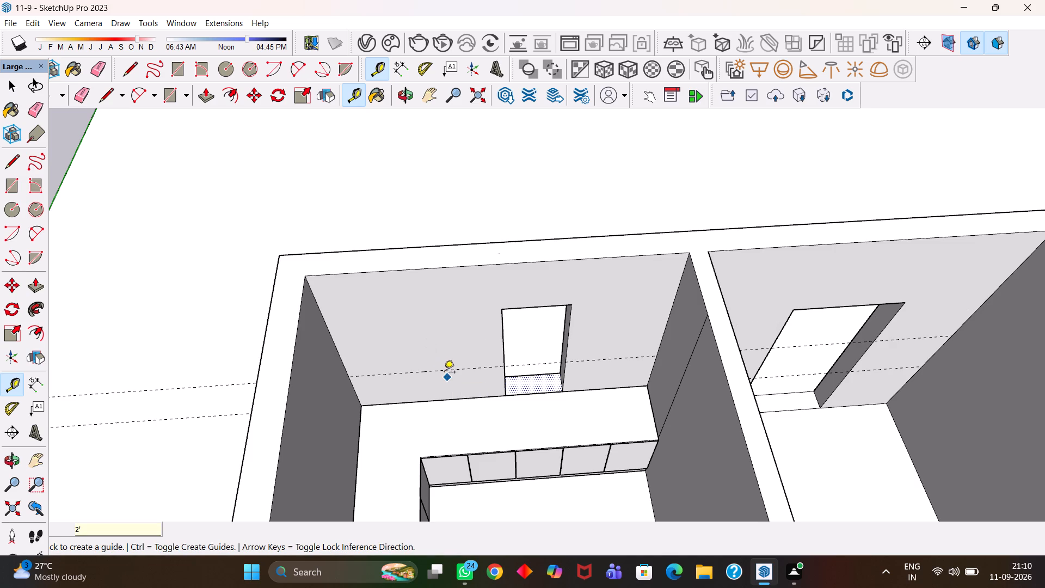
left_click(442, 370)
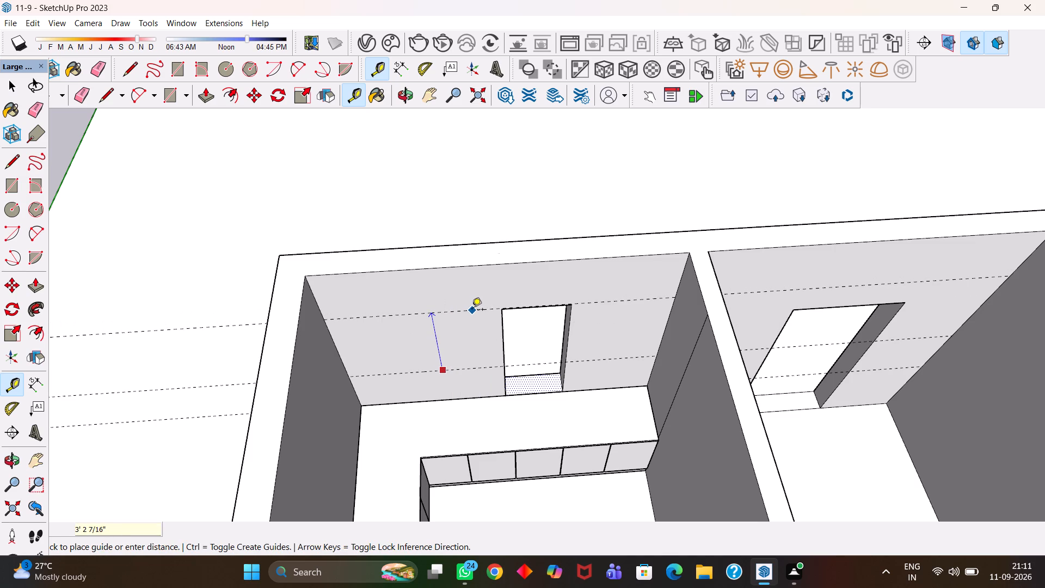
type("2'")
key("Return")
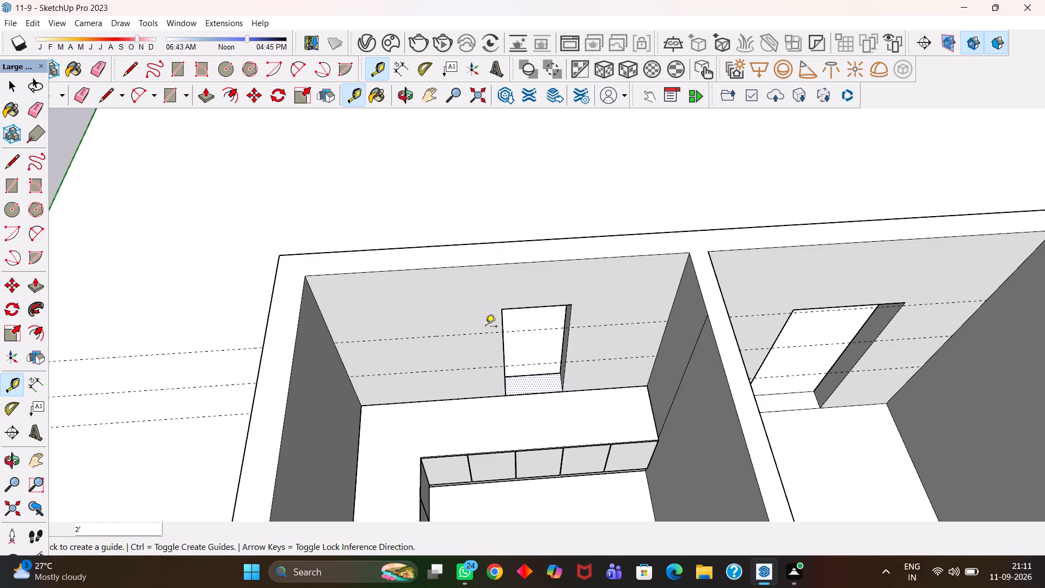
Place two matching guides on the wall behind the drawer leg, each spaced 2', meeting the window wall's guides at the corner.
scroll(471, 348, "down", 4)
middle_click_drag(530, 382, 387, 408)
scroll(387, 408, "up", 3)
key("h")
left_click_drag(339, 385, 432, 382)
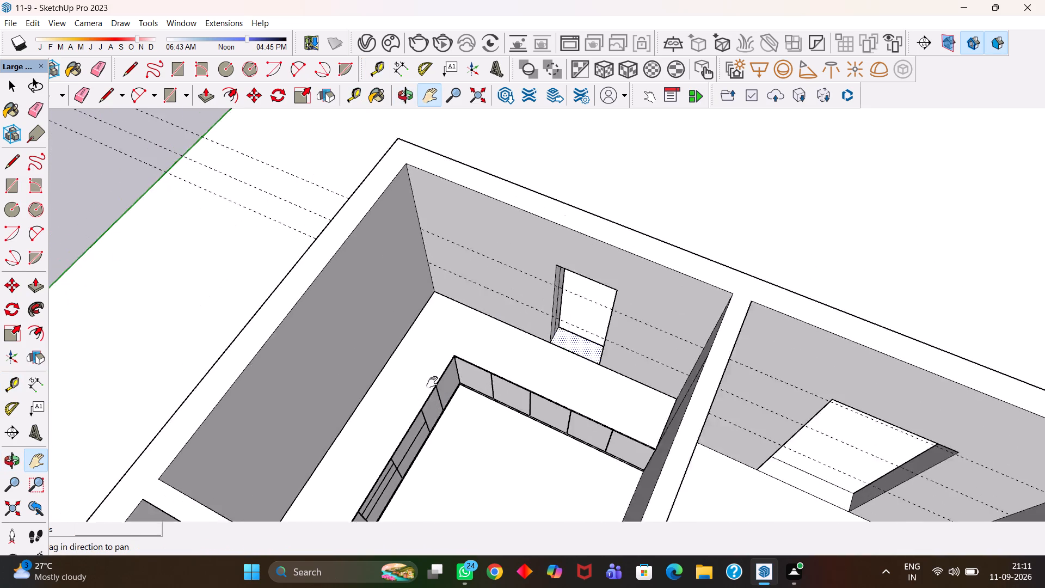
left_click_drag(432, 382, 457, 382)
middle_click_drag(552, 424, 372, 410)
scroll(372, 417, "up", 1)
left_click_drag(430, 343, 492, 404)
middle_click_drag(520, 409, 500, 411)
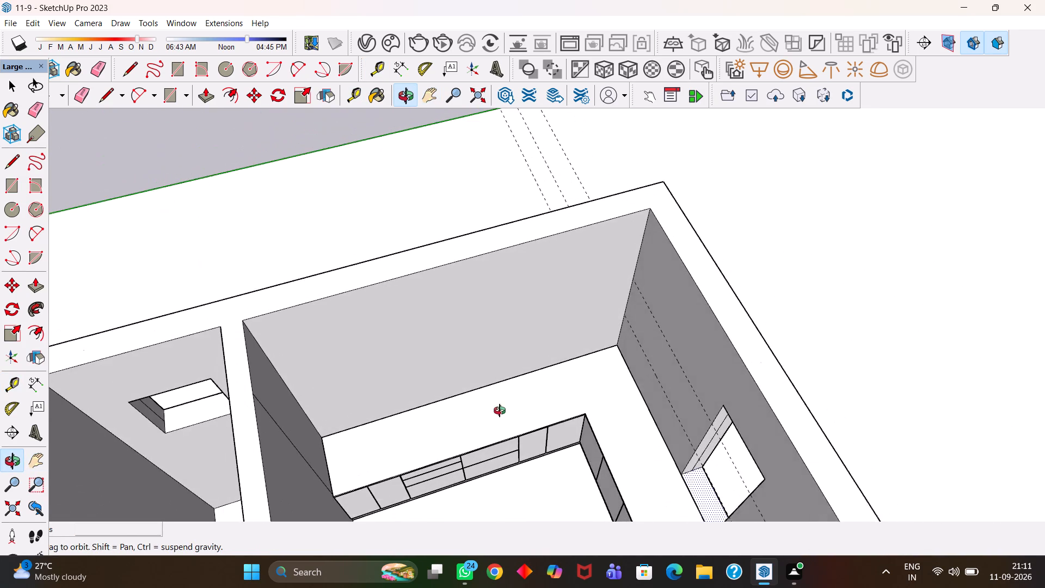
middle_click_drag(500, 411, 507, 409)
scroll(507, 409, "up", 1)
key("t")
scroll(500, 383, "up", 1)
double_click(500, 383)
left_click(496, 382)
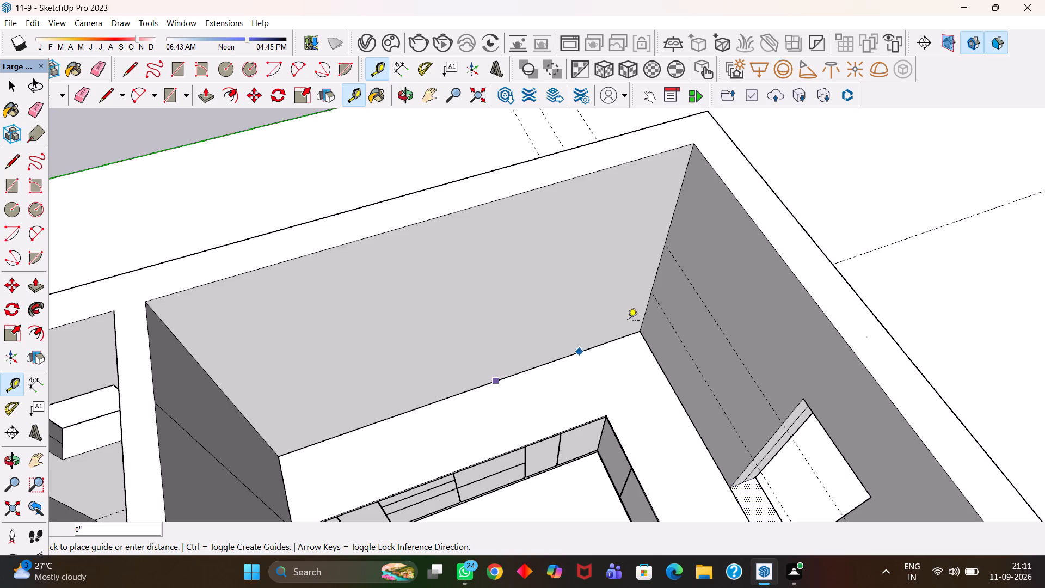
left_click(651, 293)
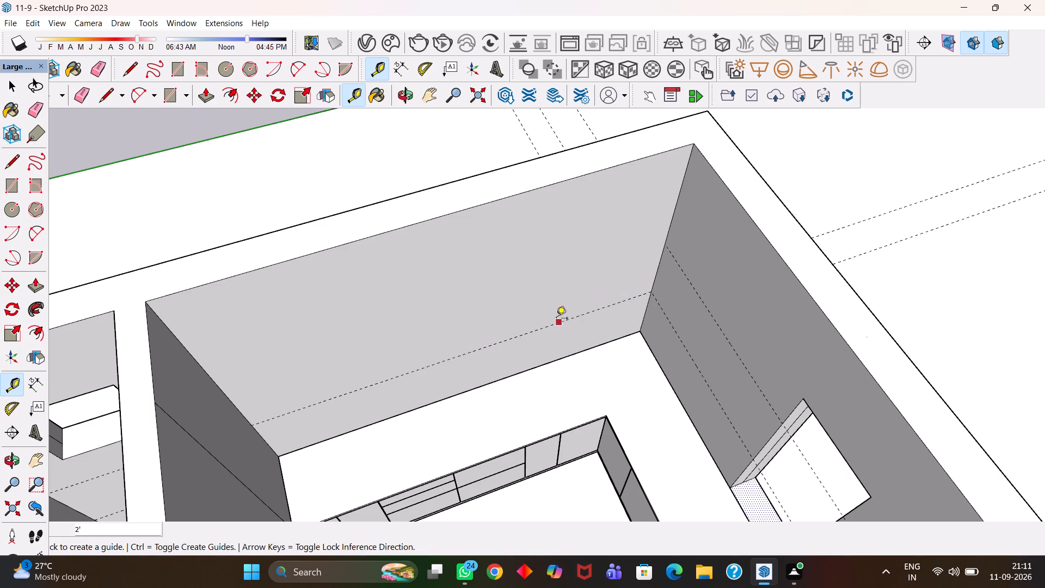
left_click(554, 326)
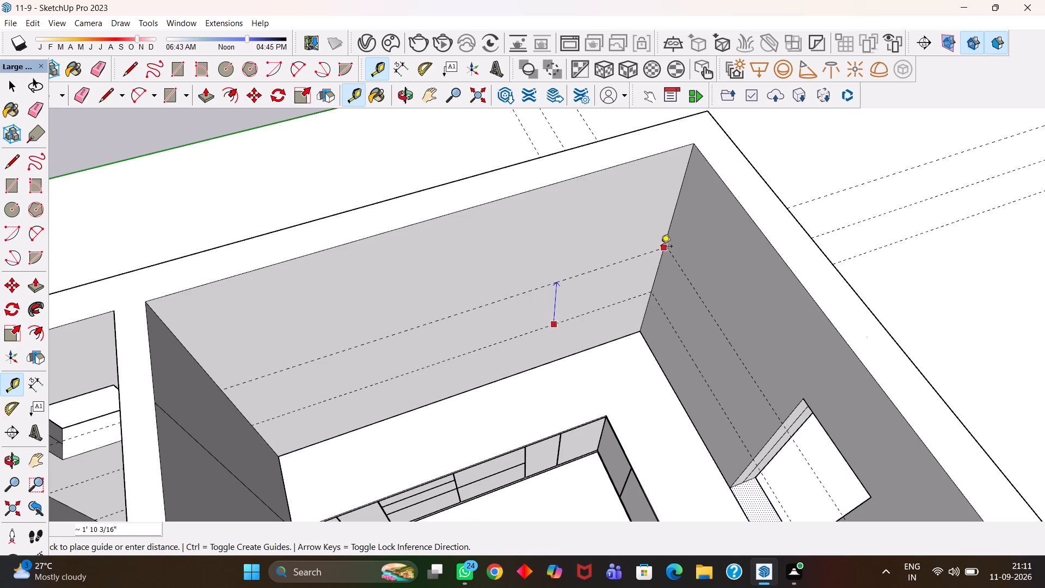
left_click(665, 246)
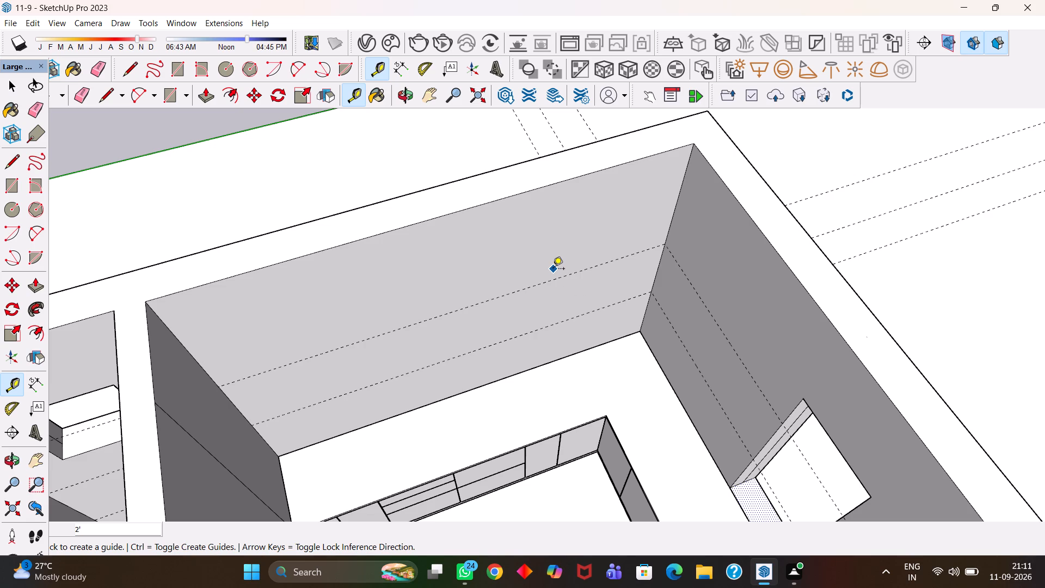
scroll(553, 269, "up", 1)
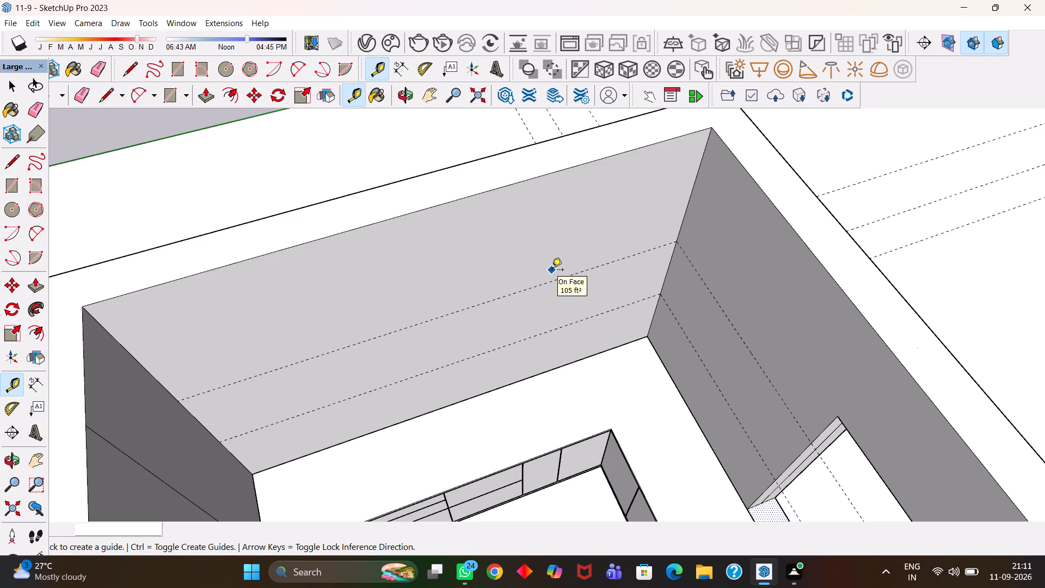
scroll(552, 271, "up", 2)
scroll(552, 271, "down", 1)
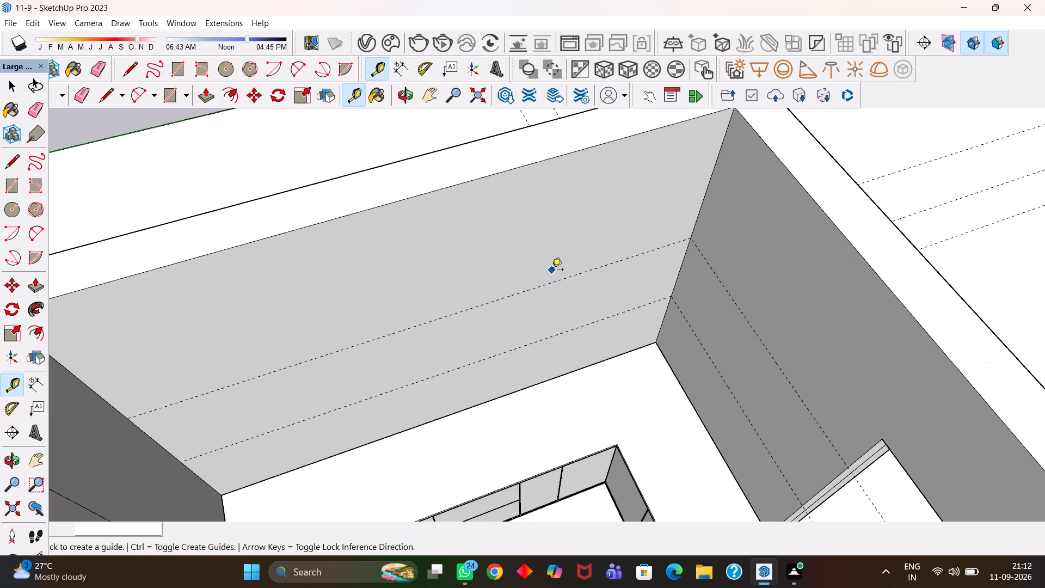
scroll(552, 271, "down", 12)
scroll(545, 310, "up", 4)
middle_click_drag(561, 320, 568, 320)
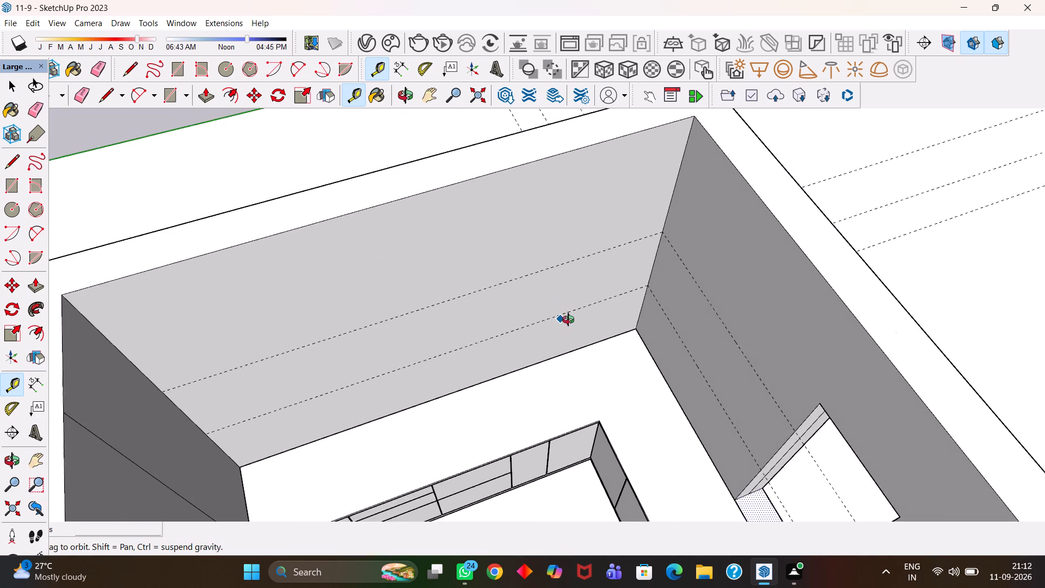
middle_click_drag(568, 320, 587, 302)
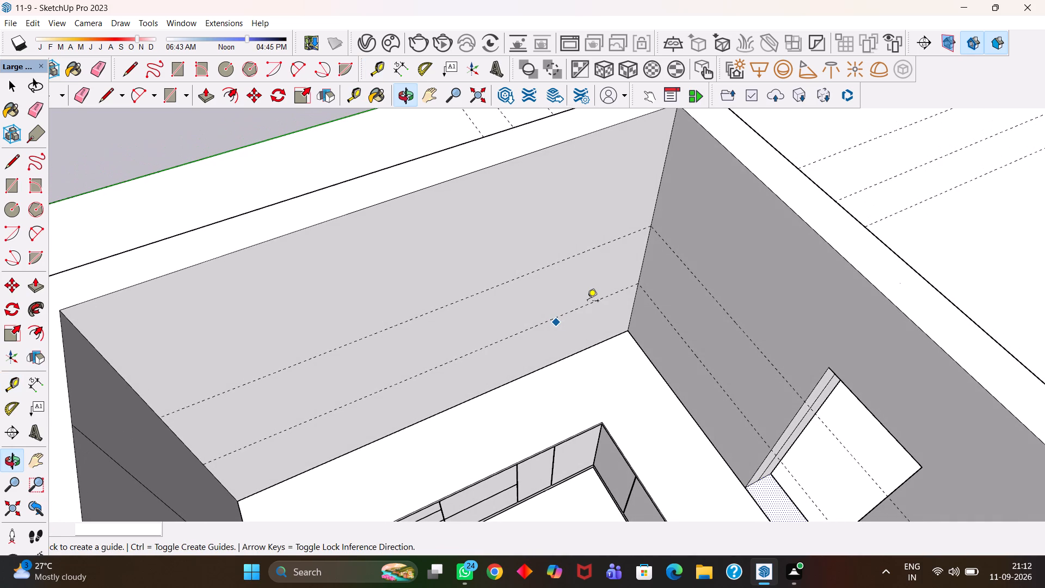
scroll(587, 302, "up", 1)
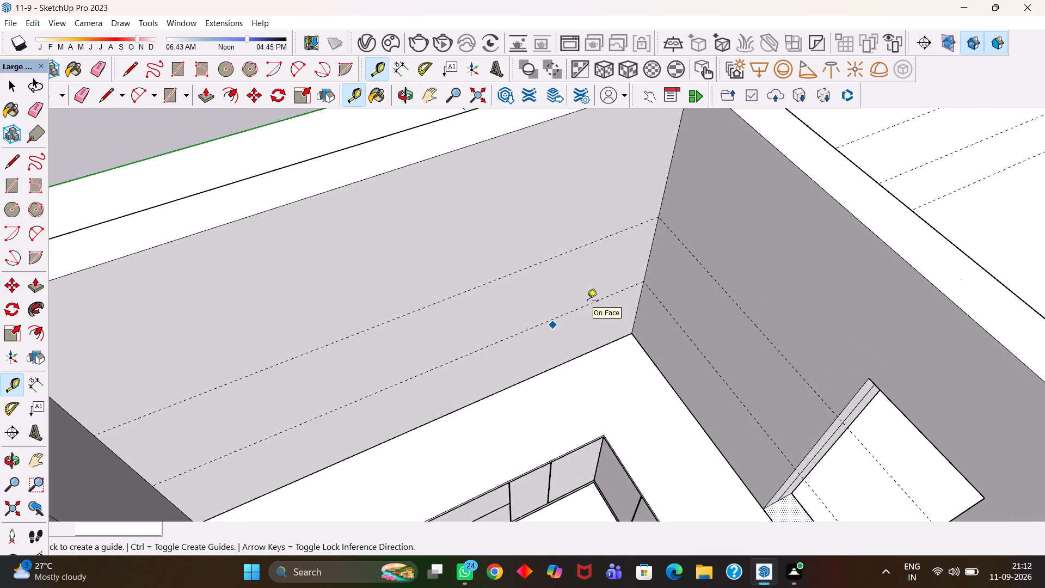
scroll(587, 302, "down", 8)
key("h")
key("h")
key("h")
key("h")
Draw a 2' by 10' 6" rectangle on the wall behind the drawer leg, spanning corner to corner between its two guides.
scroll(590, 345, "up", 1)
middle_click_drag(590, 345, 499, 312)
scroll(495, 312, "up", 2)
key("h")
left_click_drag(467, 308, 472, 327)
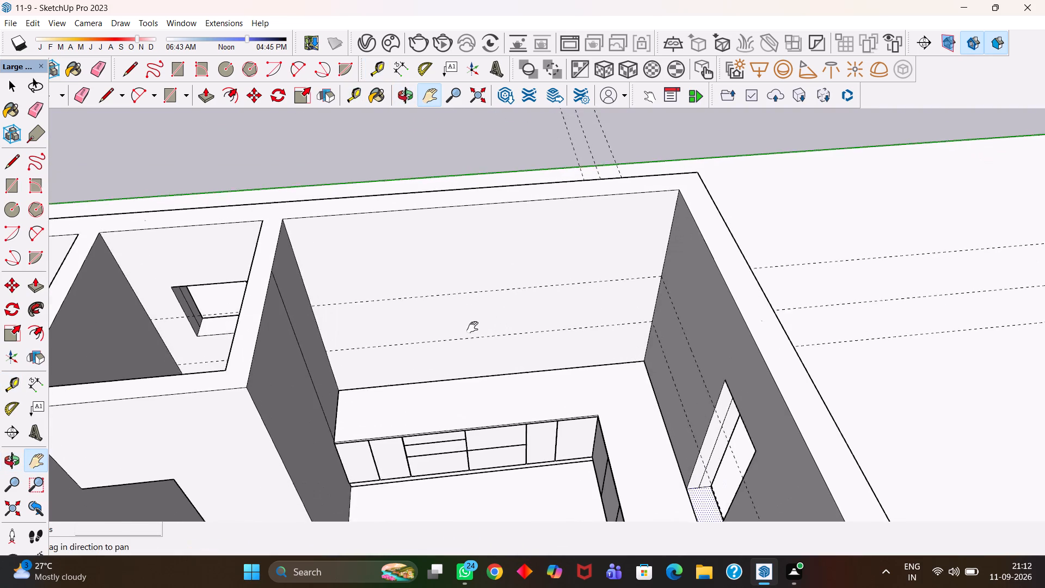
left_click_drag(472, 327, 476, 339)
scroll(484, 372, "up", 3)
middle_click_drag(481, 372, 461, 374)
scroll(461, 374, "down", 1)
key("space")
double_click(428, 341)
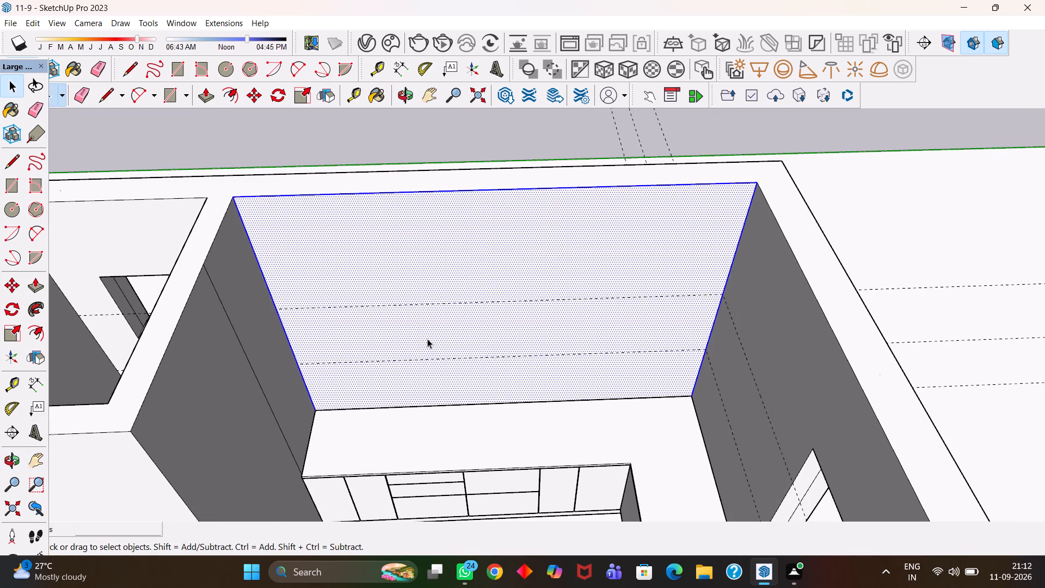
key("r")
left_click(278, 306)
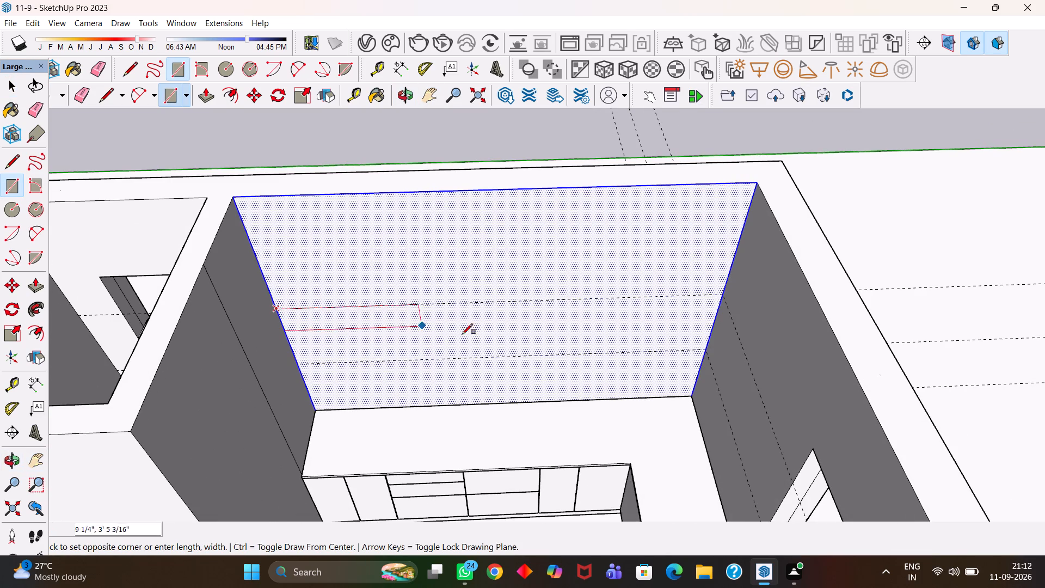
left_click(703, 350)
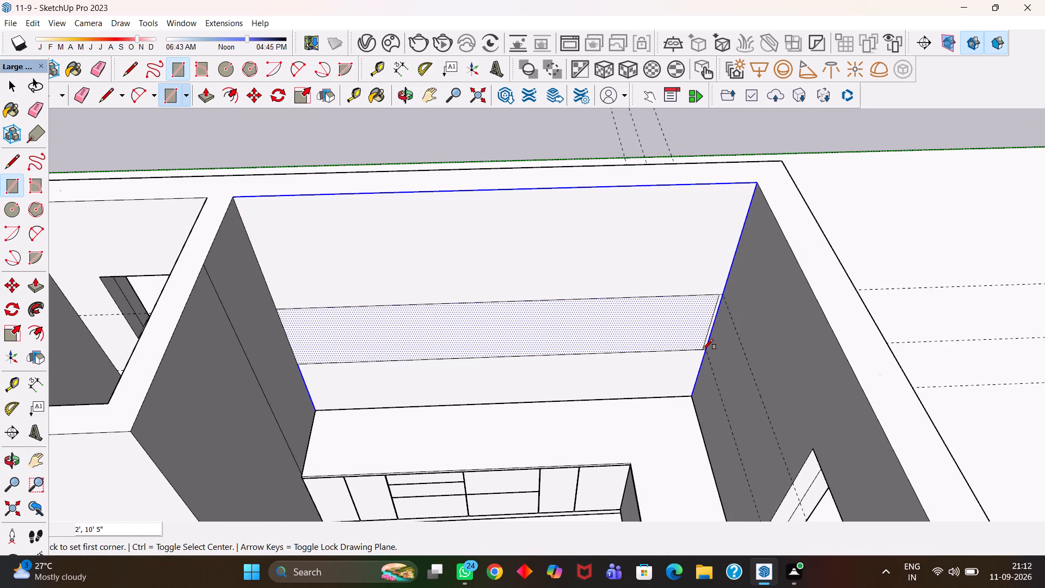
key("ctrl+z")
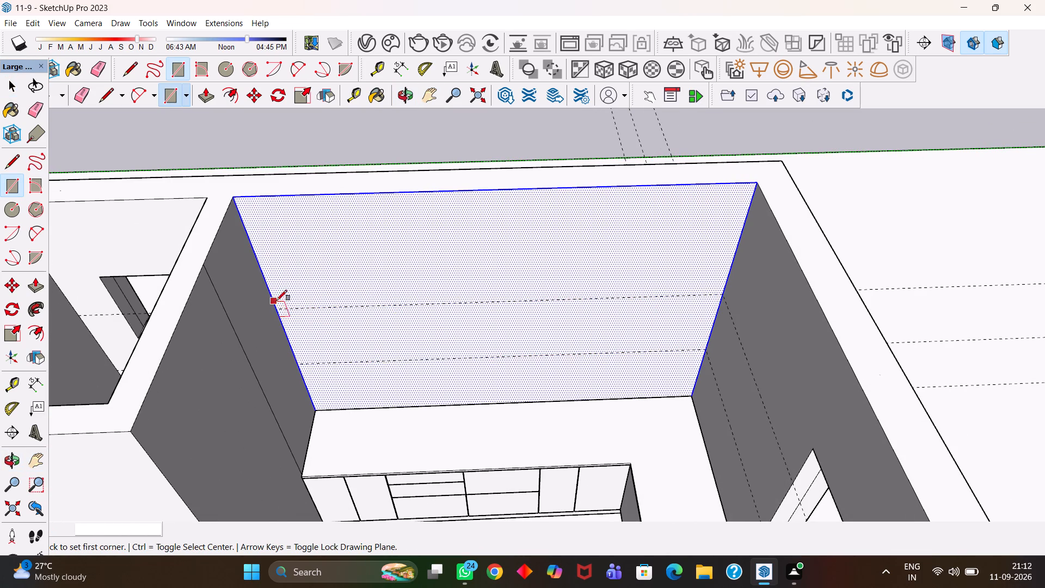
left_click(278, 308)
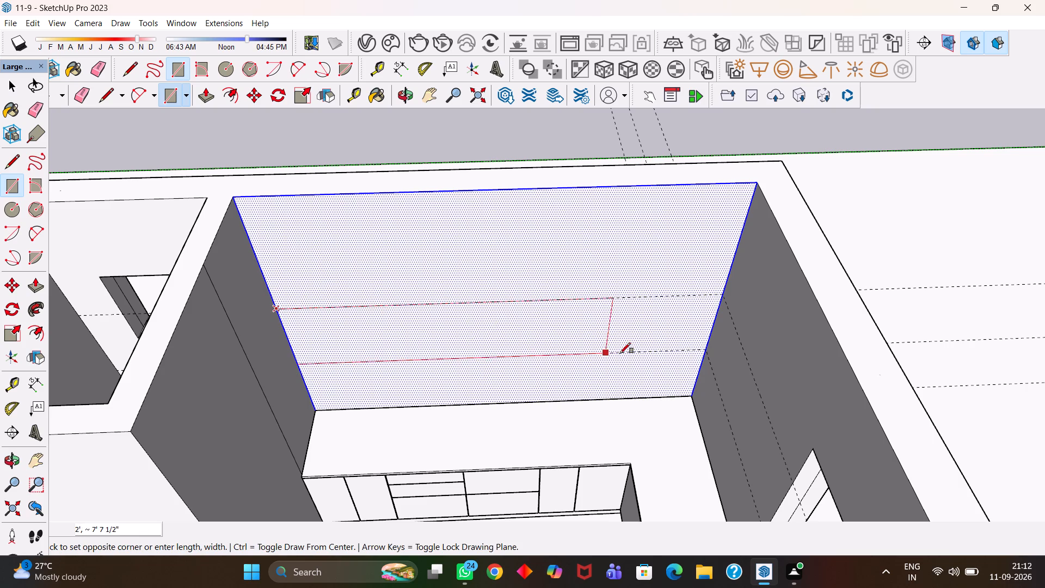
left_click(706, 353)
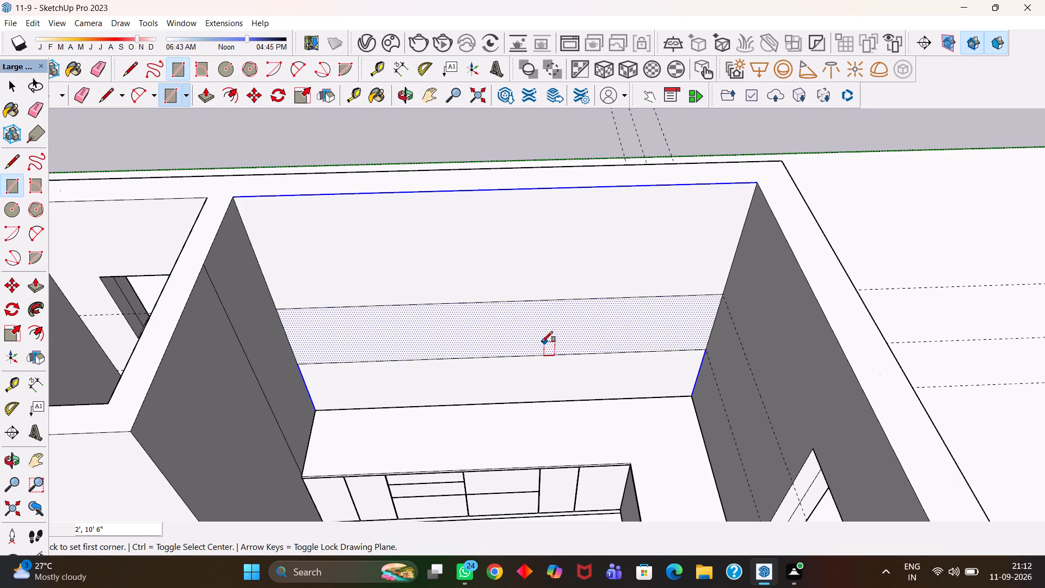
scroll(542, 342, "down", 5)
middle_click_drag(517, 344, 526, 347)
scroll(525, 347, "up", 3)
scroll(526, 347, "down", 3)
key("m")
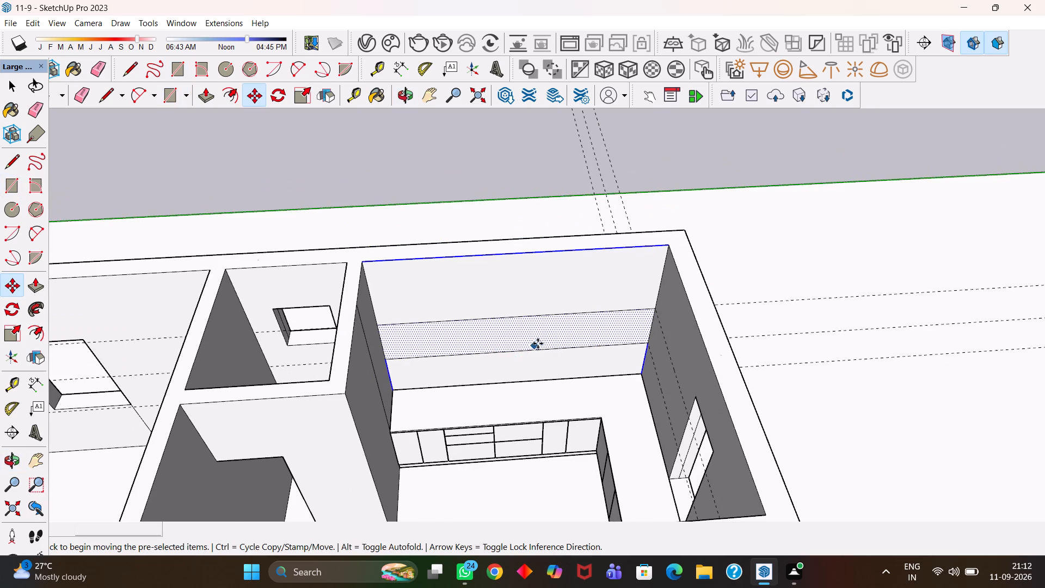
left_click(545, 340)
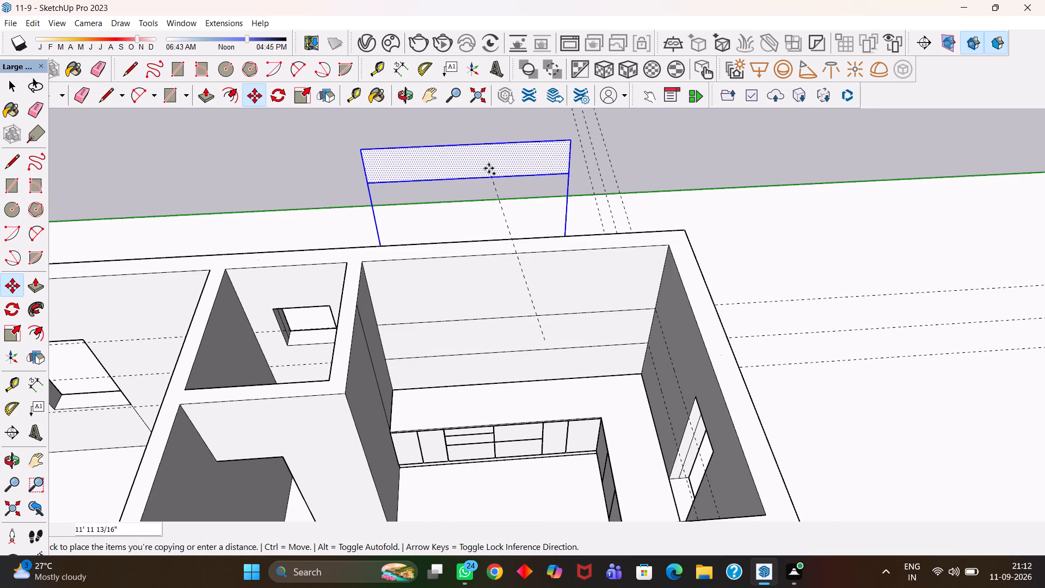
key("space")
Copy the rectangle's face off the kitchen wall into the empty space beyond the house.
left_click(495, 337)
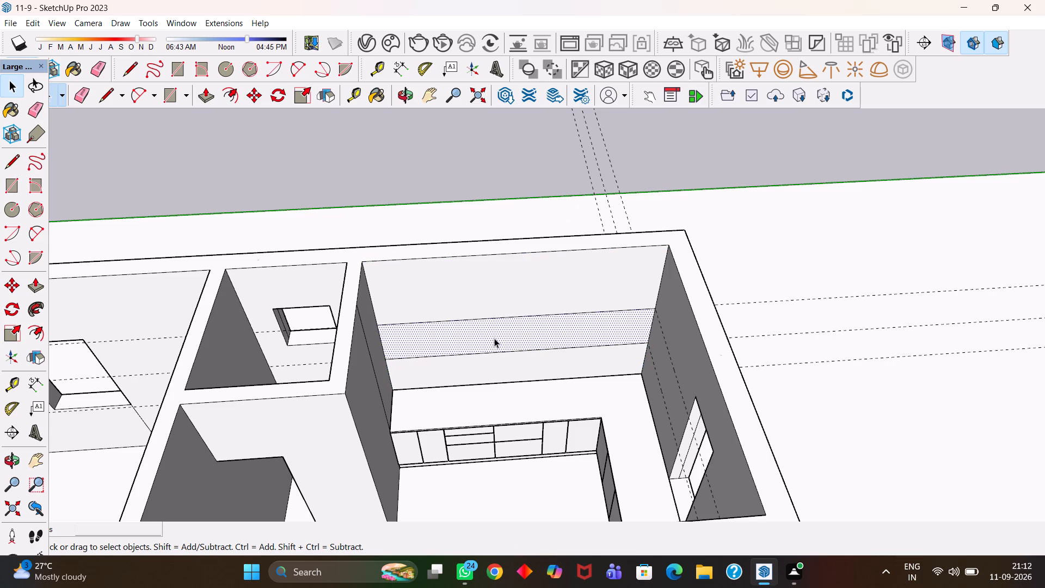
key("m")
left_click(496, 338)
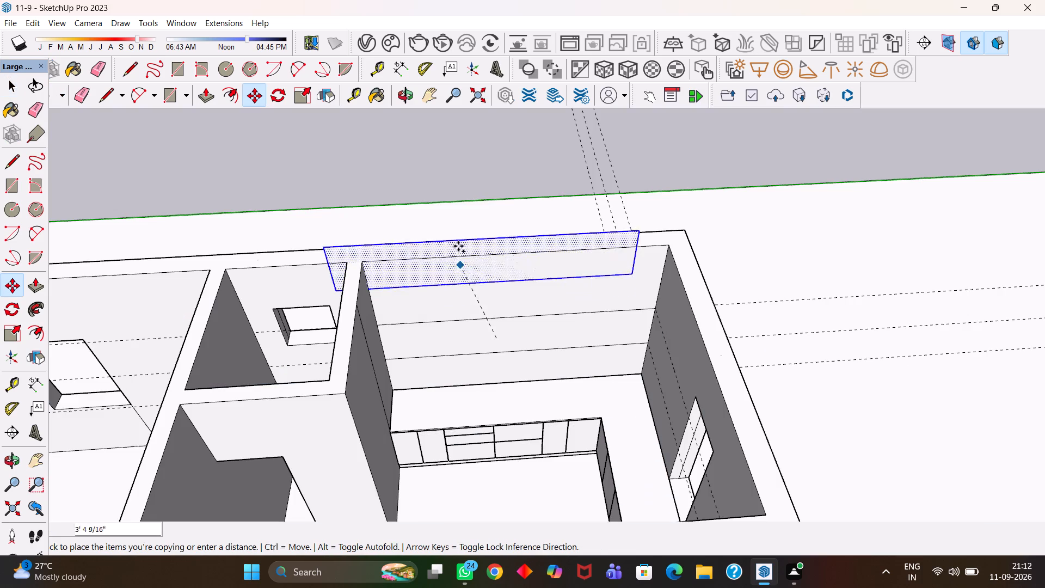
left_click(447, 160)
Push/Pull the copied rectangle out 15" to form the overhead cabinet box.
key("h")
scroll(447, 160, "up", 2)
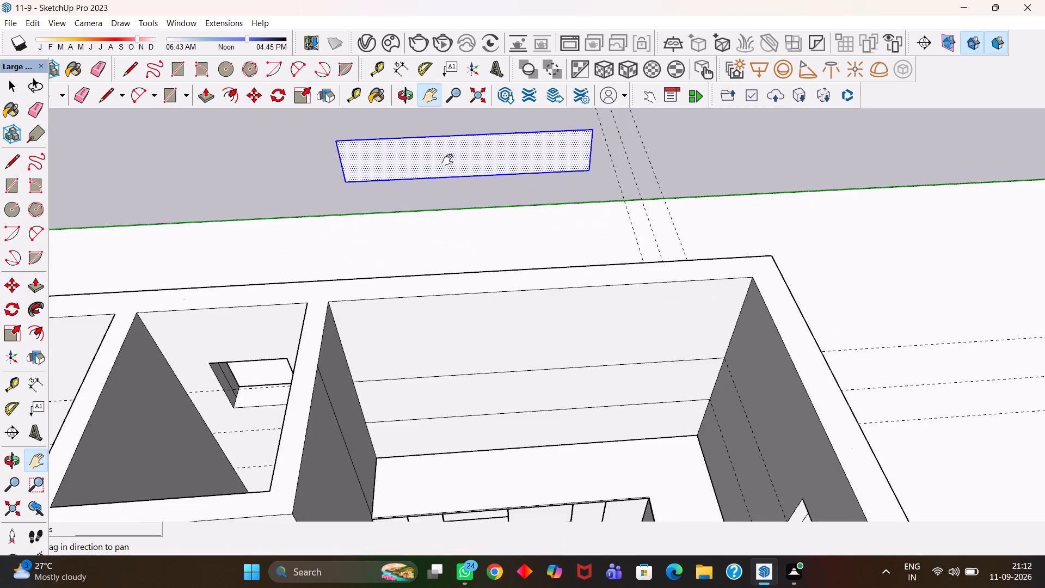
scroll(447, 160, "up", 2)
left_click_drag(447, 160, 482, 285)
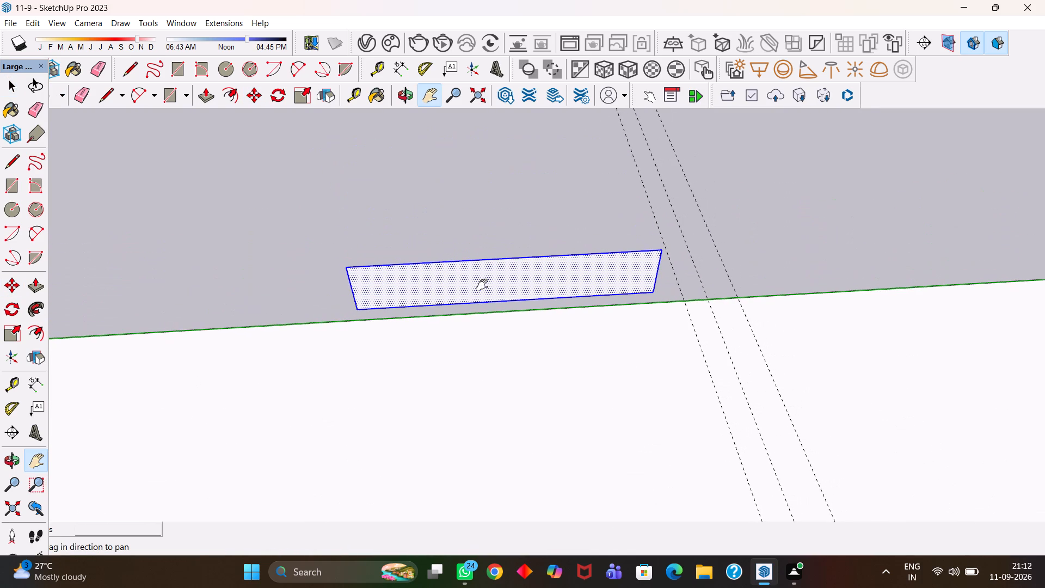
key("p")
left_click(488, 285)
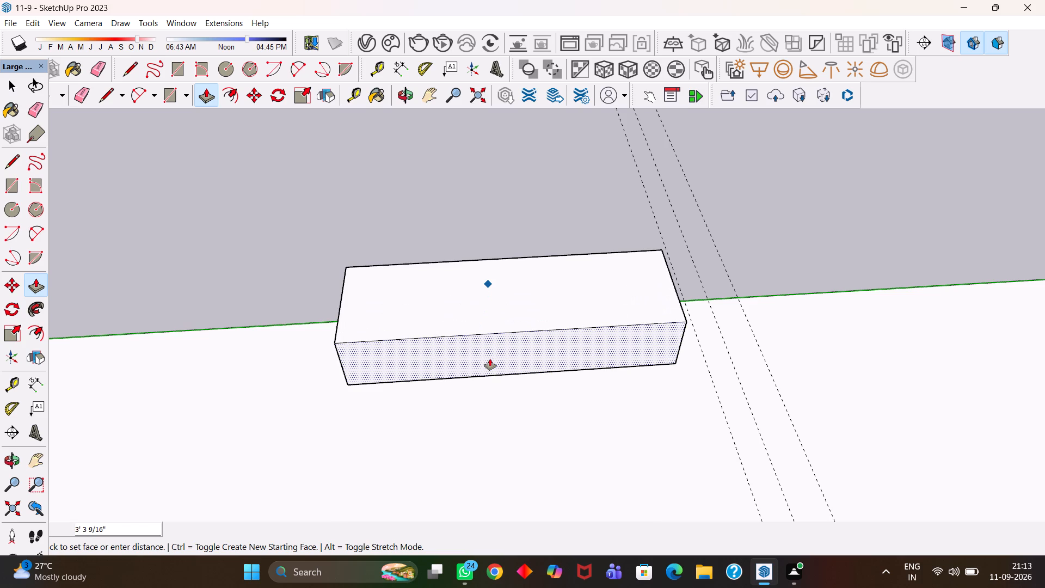
type("15\"")
key("Return")
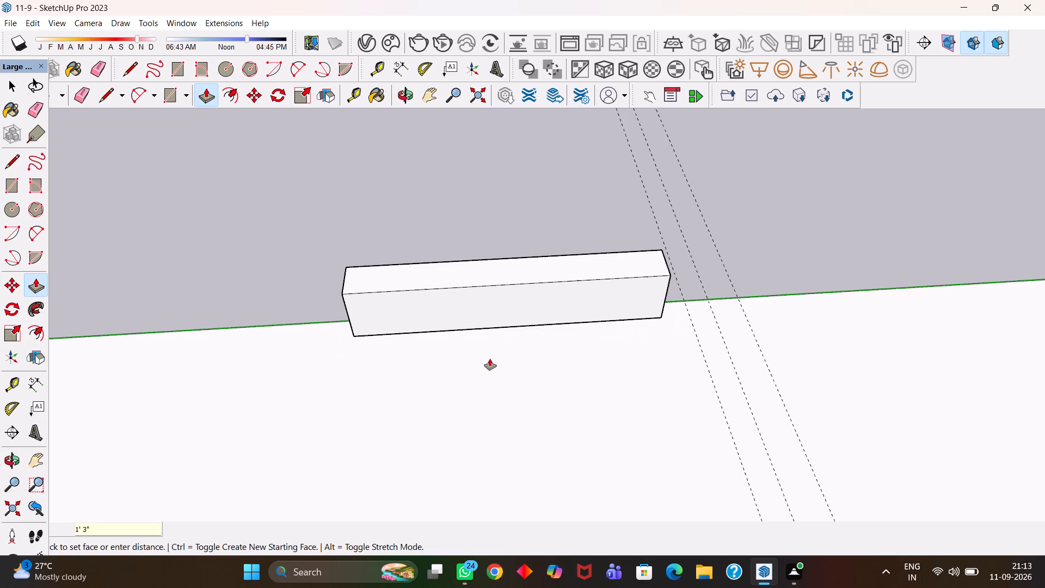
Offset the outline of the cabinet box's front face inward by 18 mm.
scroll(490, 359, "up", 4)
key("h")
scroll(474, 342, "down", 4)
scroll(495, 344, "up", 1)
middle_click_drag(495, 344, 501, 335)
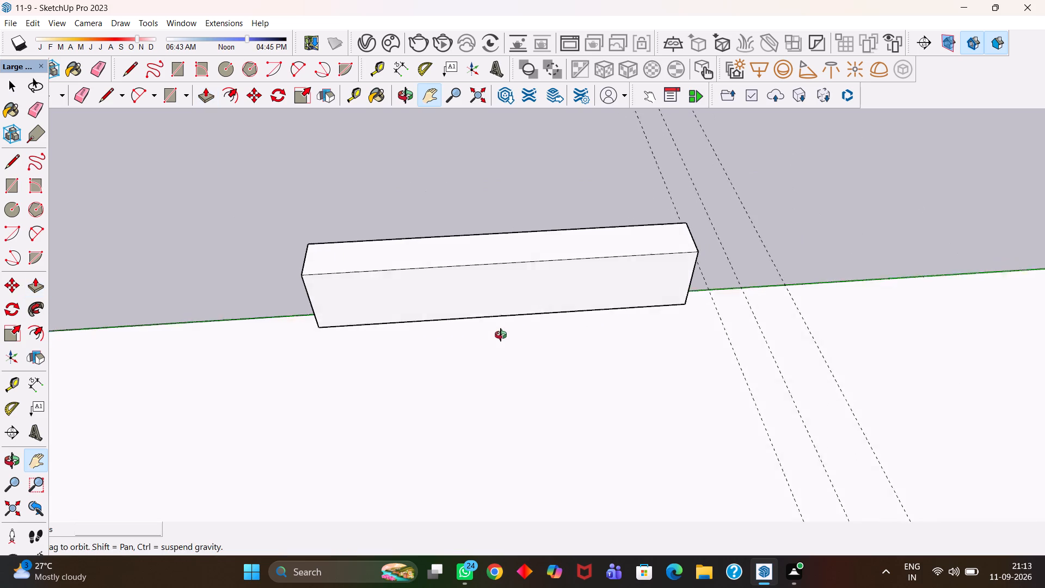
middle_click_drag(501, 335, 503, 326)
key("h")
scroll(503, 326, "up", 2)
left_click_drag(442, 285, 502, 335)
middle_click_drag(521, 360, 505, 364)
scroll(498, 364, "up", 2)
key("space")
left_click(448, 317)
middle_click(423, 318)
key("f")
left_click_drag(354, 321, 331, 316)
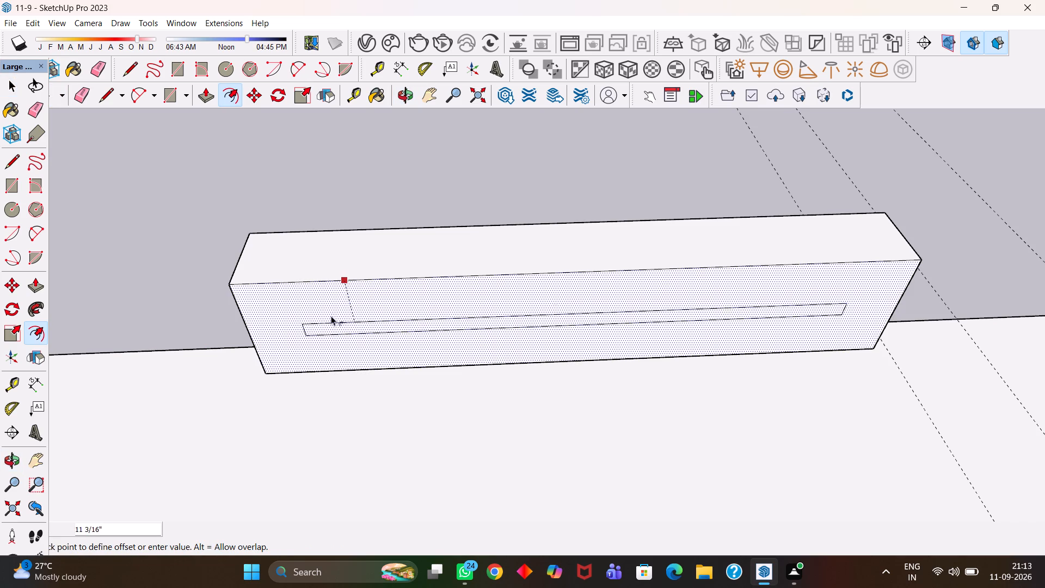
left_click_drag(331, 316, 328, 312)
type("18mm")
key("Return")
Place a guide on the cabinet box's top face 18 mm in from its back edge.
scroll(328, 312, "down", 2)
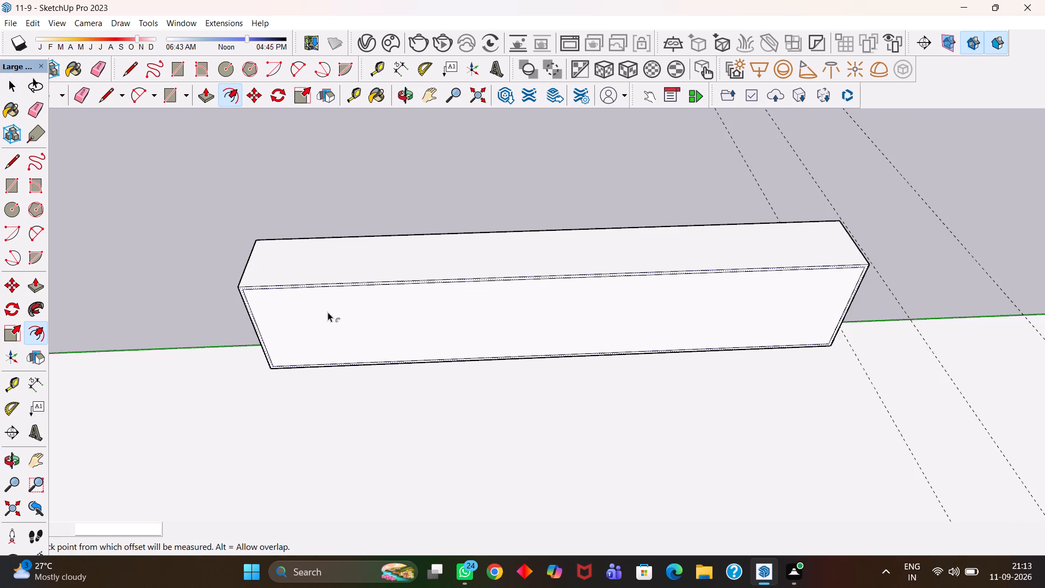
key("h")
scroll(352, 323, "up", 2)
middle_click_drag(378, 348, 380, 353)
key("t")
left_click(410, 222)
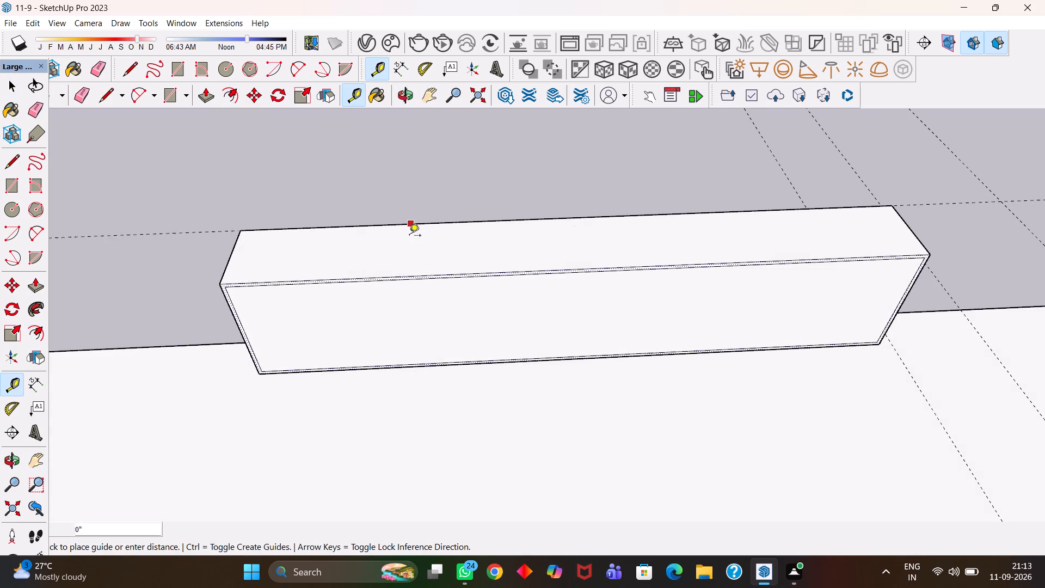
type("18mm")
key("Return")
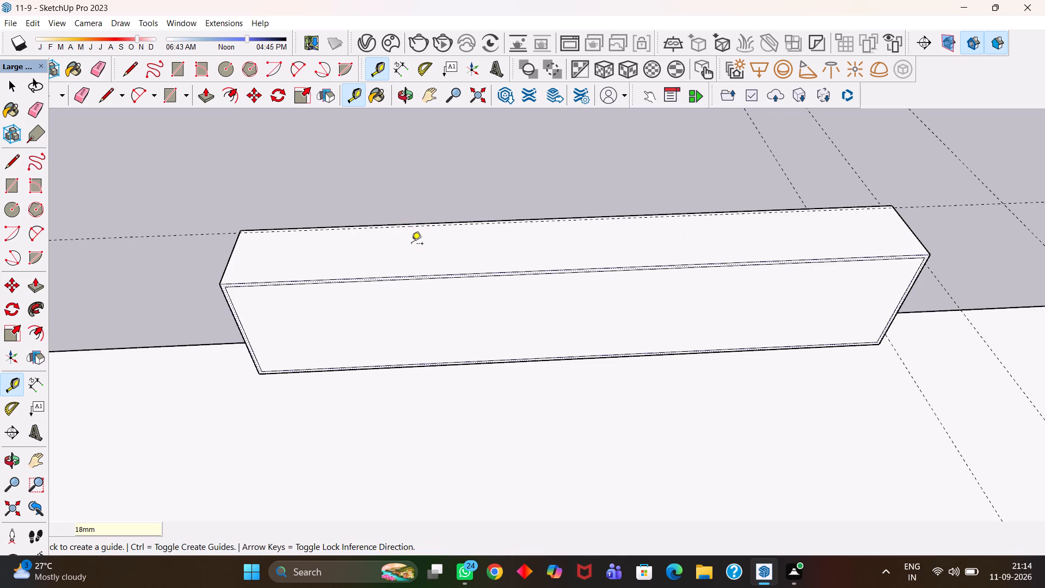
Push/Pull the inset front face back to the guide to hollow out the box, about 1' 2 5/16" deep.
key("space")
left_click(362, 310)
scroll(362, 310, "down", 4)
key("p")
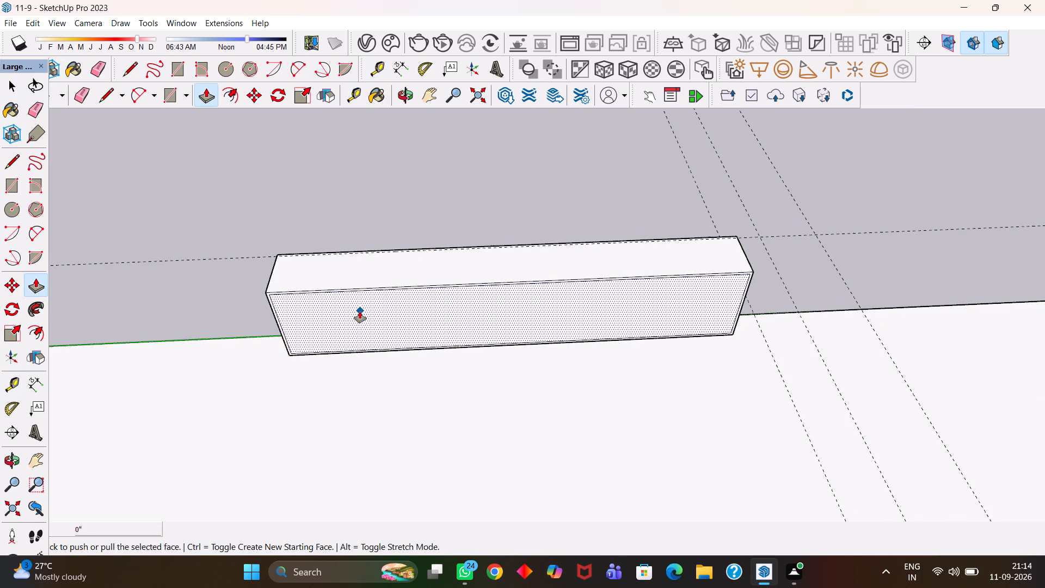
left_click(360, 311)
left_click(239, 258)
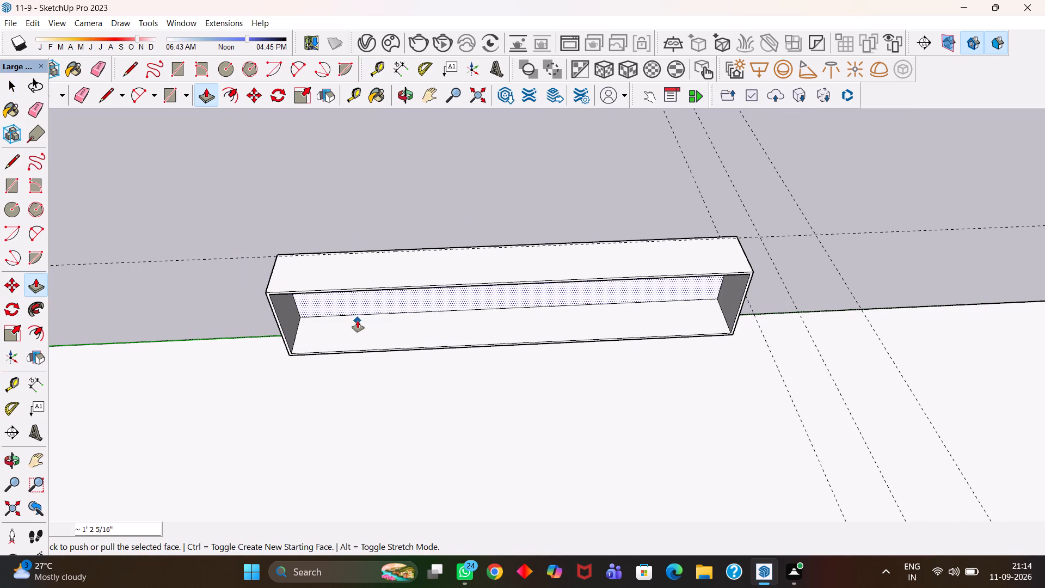
Examine the hollowed cabinet box's interior and panel thickness from several angles.
scroll(358, 321, "up", 2)
key("h")
scroll(358, 321, "up", 2)
scroll(355, 320, "down", 3)
left_click_drag(317, 308, 391, 321)
scroll(380, 316, "up", 2)
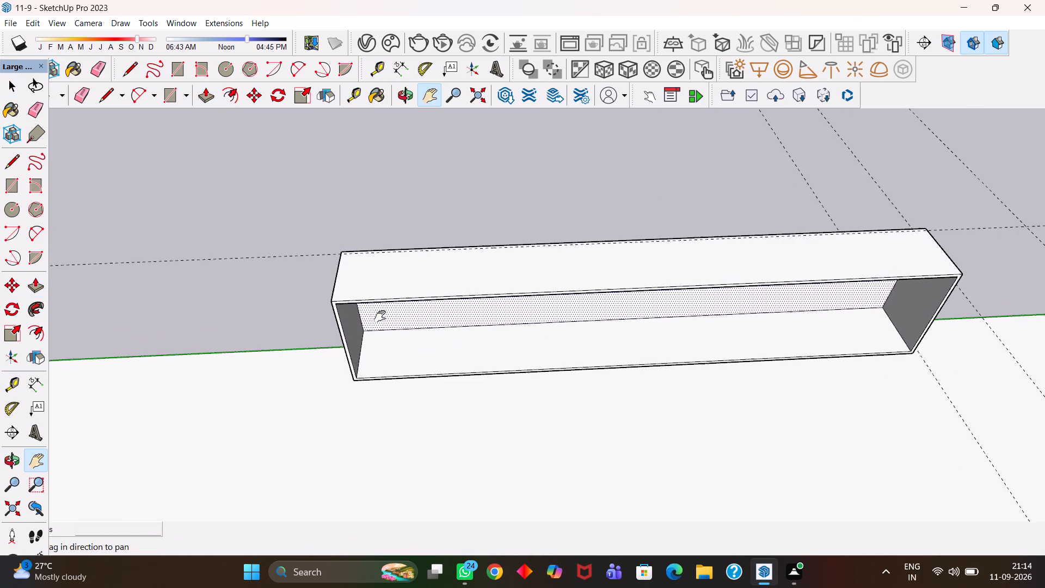
scroll(380, 316, "up", 2)
scroll(379, 316, "down", 9)
middle_click_drag(356, 307, 409, 305)
scroll(409, 305, "up", 9)
middle_click_drag(419, 350, 387, 248)
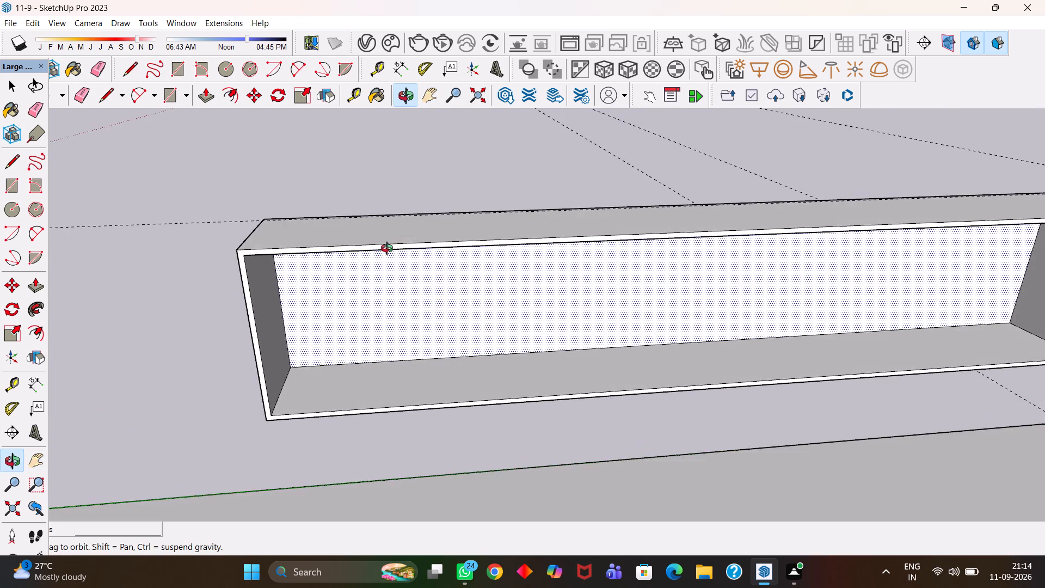
middle_click_drag(387, 248, 390, 266)
scroll(390, 267, "down", 8)
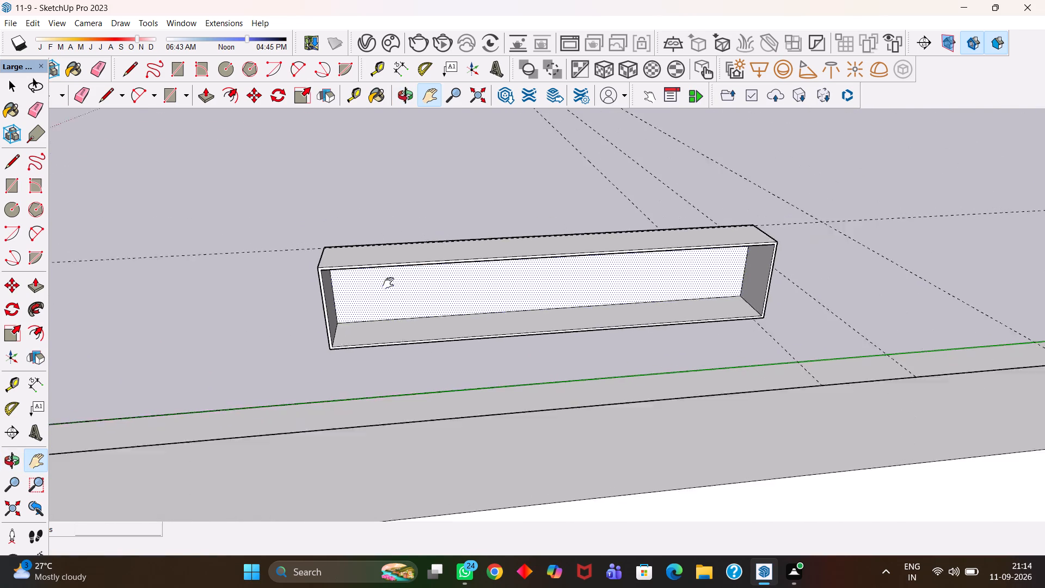
scroll(388, 283, "down", 2)
scroll(389, 287, "up", 4)
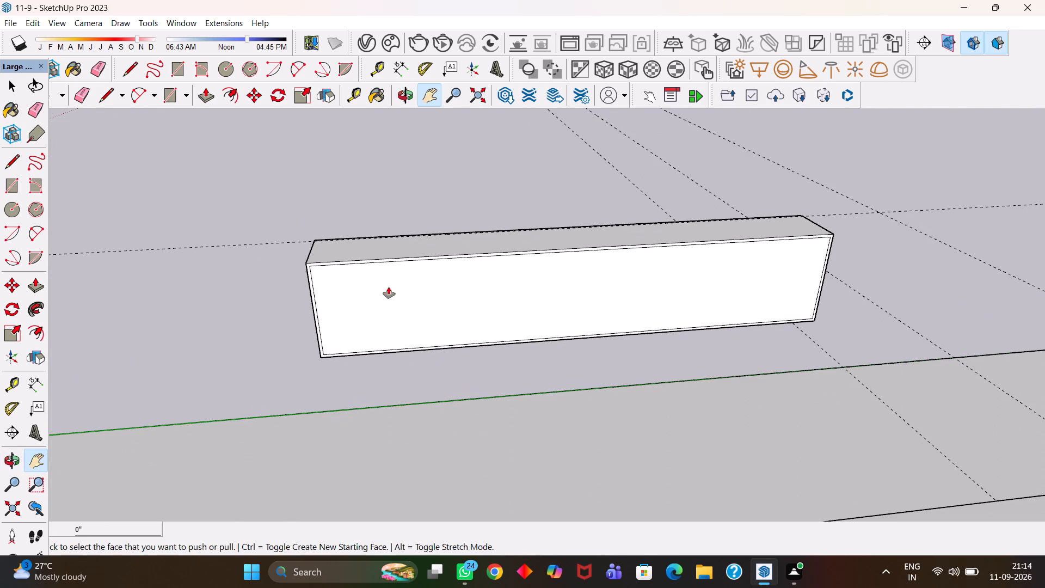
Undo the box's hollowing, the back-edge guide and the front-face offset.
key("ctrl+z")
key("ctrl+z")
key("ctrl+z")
Copy the solid cabinet box's front face to the free space above and behind the box.
middle_click_drag(404, 313, 386, 330)
scroll(386, 330, "down", 4)
key("space")
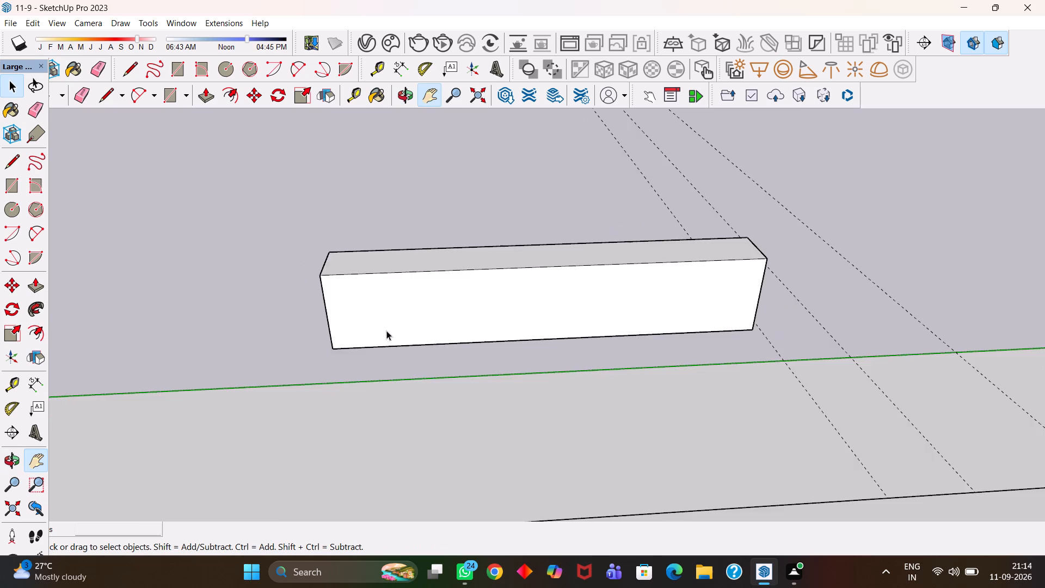
scroll(386, 330, "down", 2)
left_click(442, 315)
middle_click_drag(442, 315, 446, 331)
scroll(446, 331, "up", 3)
key("m")
left_click(451, 326)
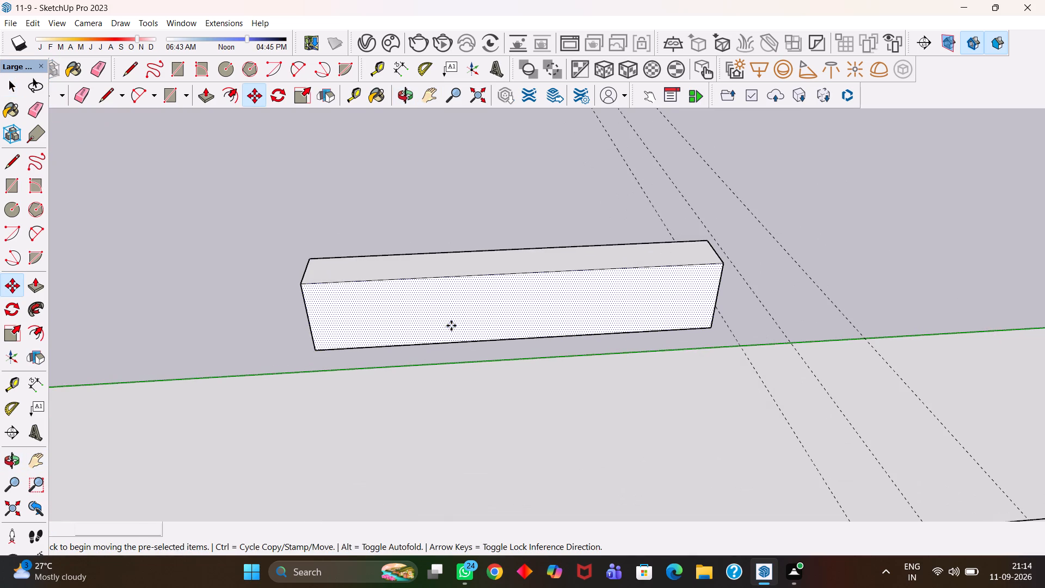
left_click(378, 225)
scroll(432, 280, "up", 5)
Offset the outline of the cabinet box's front face inward by 18 mm.
key("space")
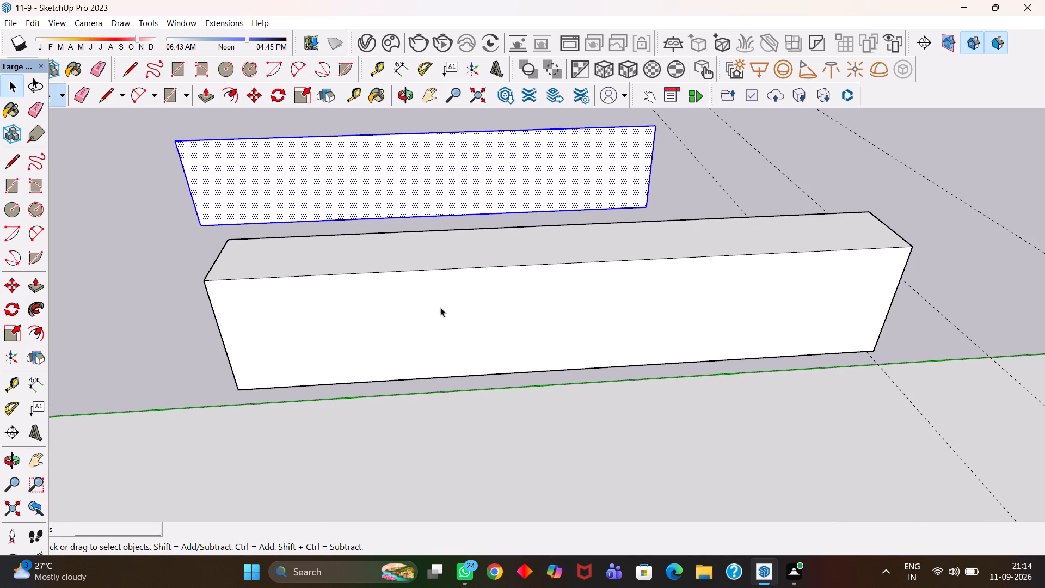
left_click(440, 307)
left_click(415, 271)
left_click(415, 315)
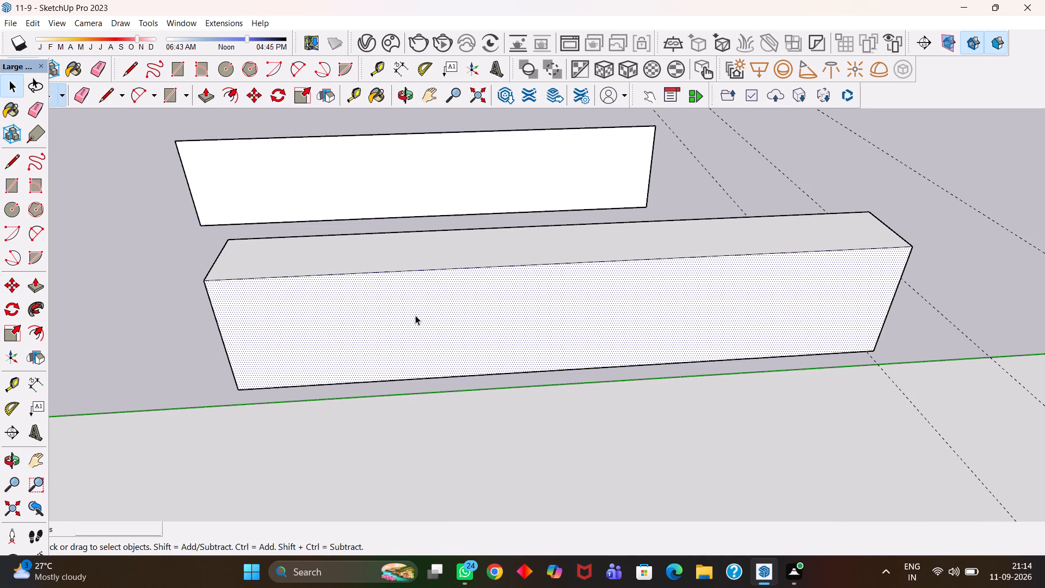
scroll(415, 316, "up", 2)
scroll(415, 316, "down", 4)
key("f")
left_click_drag(360, 335, 386, 347)
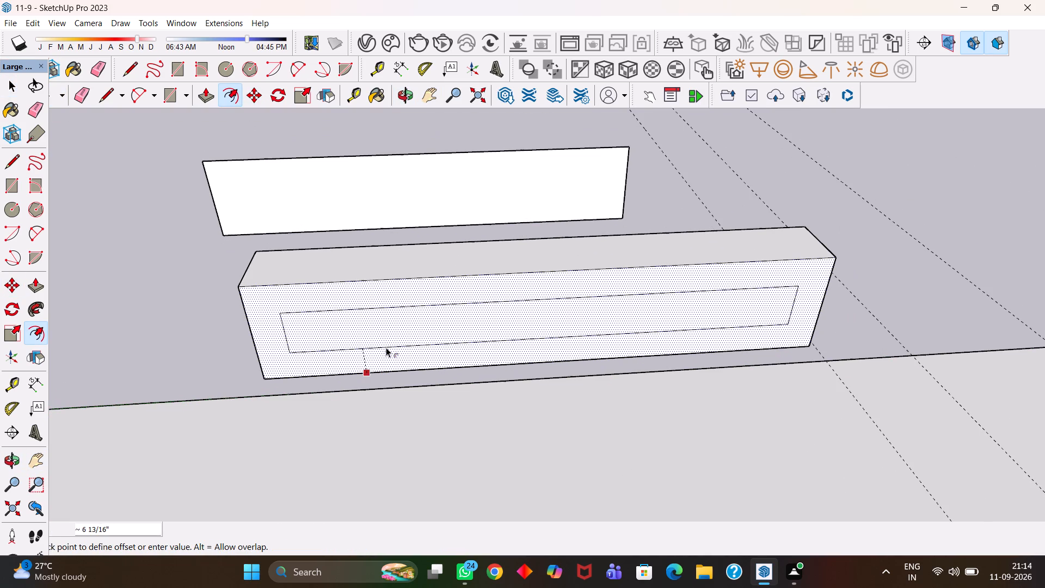
left_click_drag(386, 347, 386, 347)
type("18mm")
key("Return")
Place a guide on the cabinet box's top face 18 mm in from its back edge.
scroll(386, 347, "down", 4)
middle_click_drag(387, 319, 392, 345)
scroll(392, 345, "up", 3)
key("t")
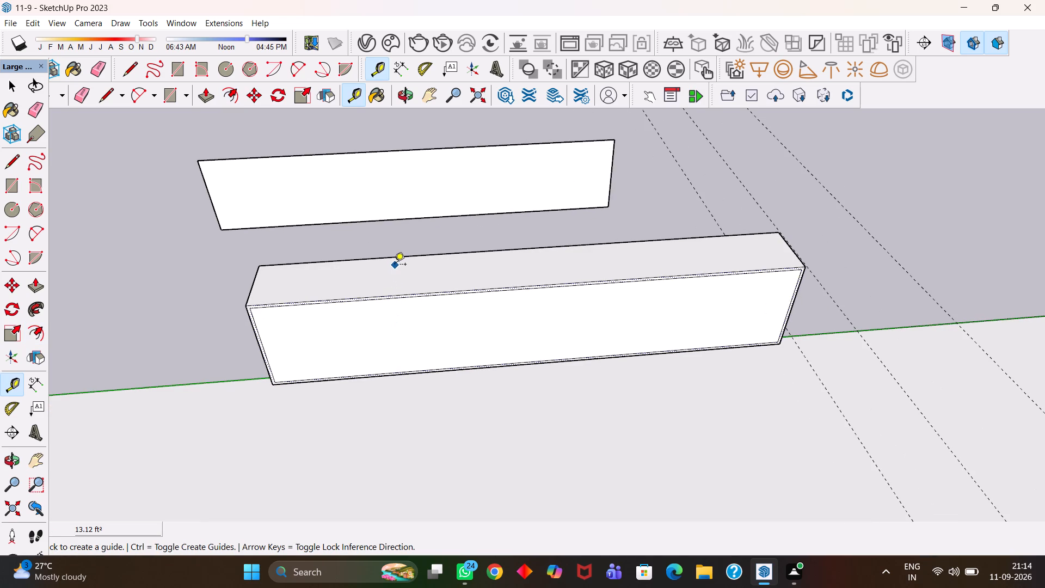
left_click(395, 258)
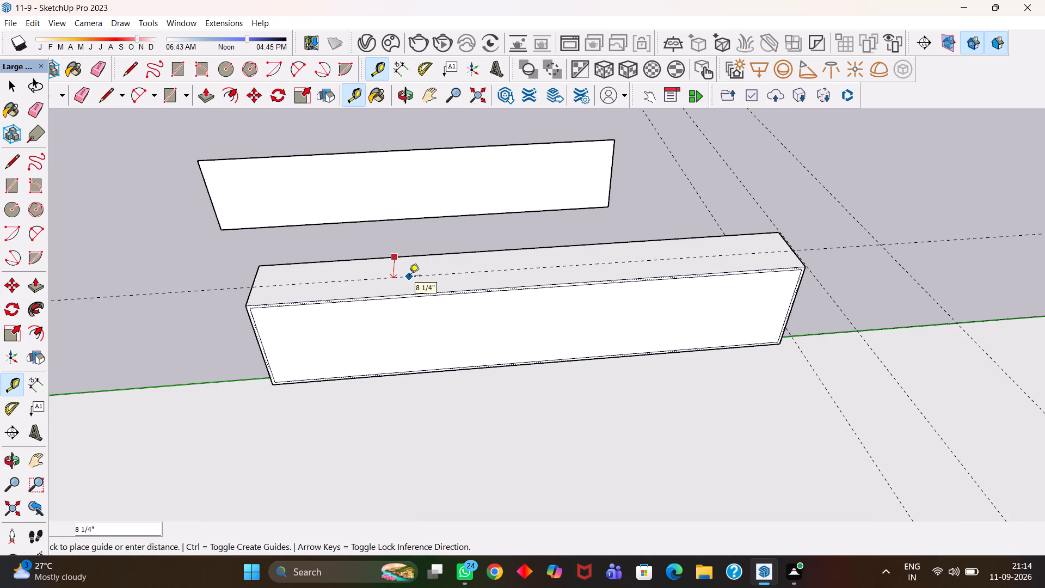
type("18mm")
key("Return")
Push/Pull the inset front face back to the guide, about 1' 2 5/16" deep, hollowing out the cabinet carcass.
key("space")
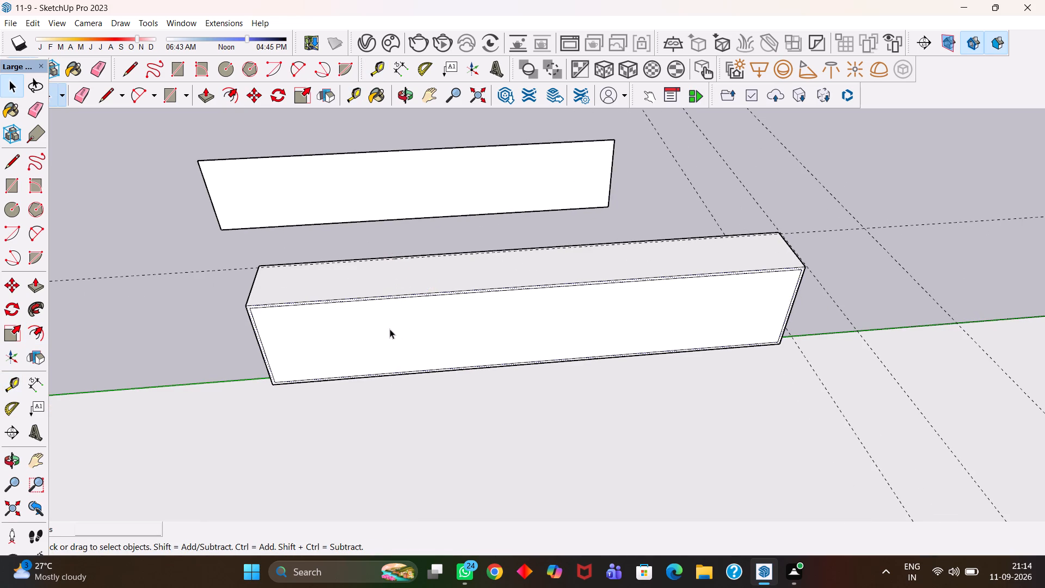
left_click(390, 329)
scroll(390, 329, "down", 4)
key("p")
left_click(390, 329)
left_click(267, 290)
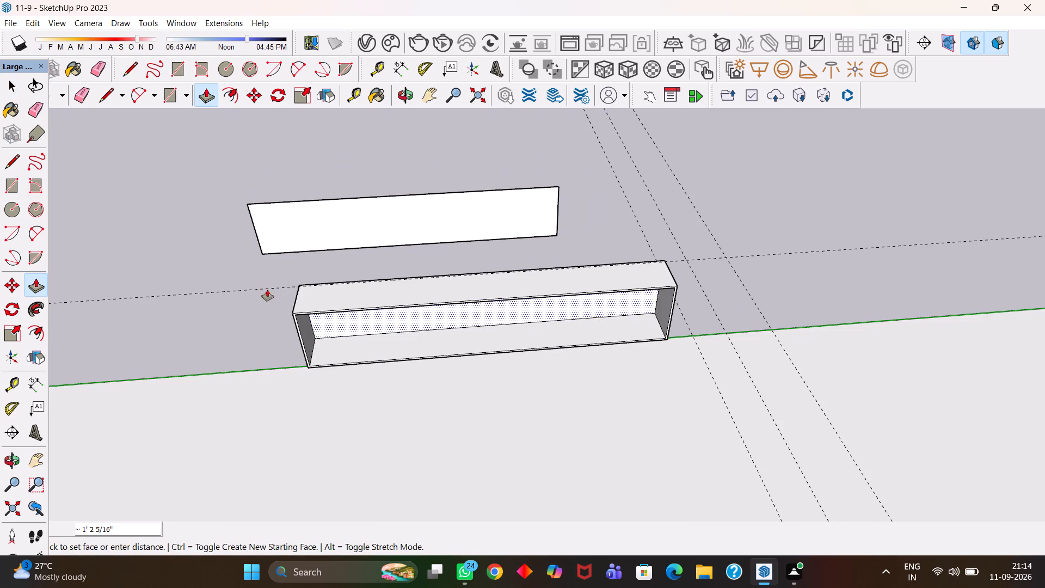
Copy the hollow cabinet carcass's inner bottom face about 3' 8" away into the free space above the box.
scroll(339, 328, "down", 3)
scroll(350, 339, "up", 4)
scroll(366, 357, "down", 3)
middle_click_drag(368, 345, 375, 377)
scroll(375, 377, "up", 3)
key("space")
scroll(374, 371, "down", 3)
left_click(394, 346)
scroll(394, 346, "down", 4)
scroll(394, 346, "up", 3)
key("m")
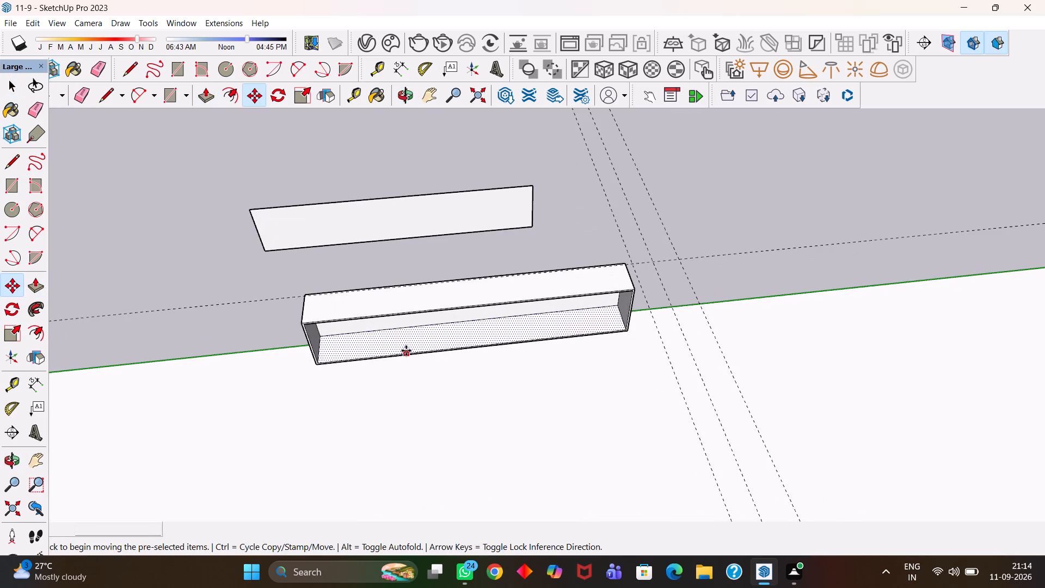
left_click(406, 351)
left_click(384, 273)
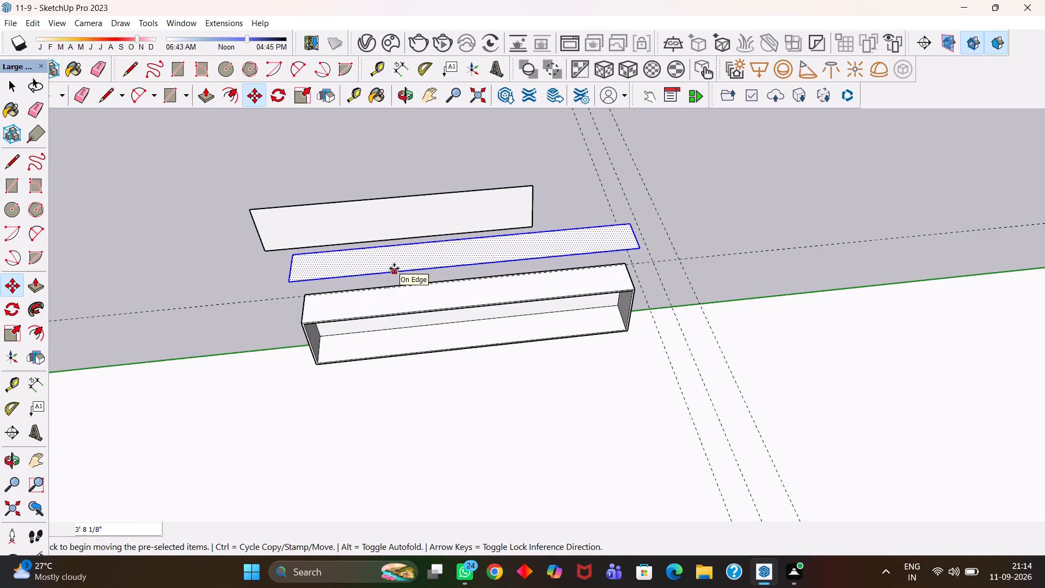
Push/Pull the copied bottom face 1" thick into a shelf panel and make the panel a group.
key("p")
scroll(394, 268, "up", 2)
left_click(398, 272)
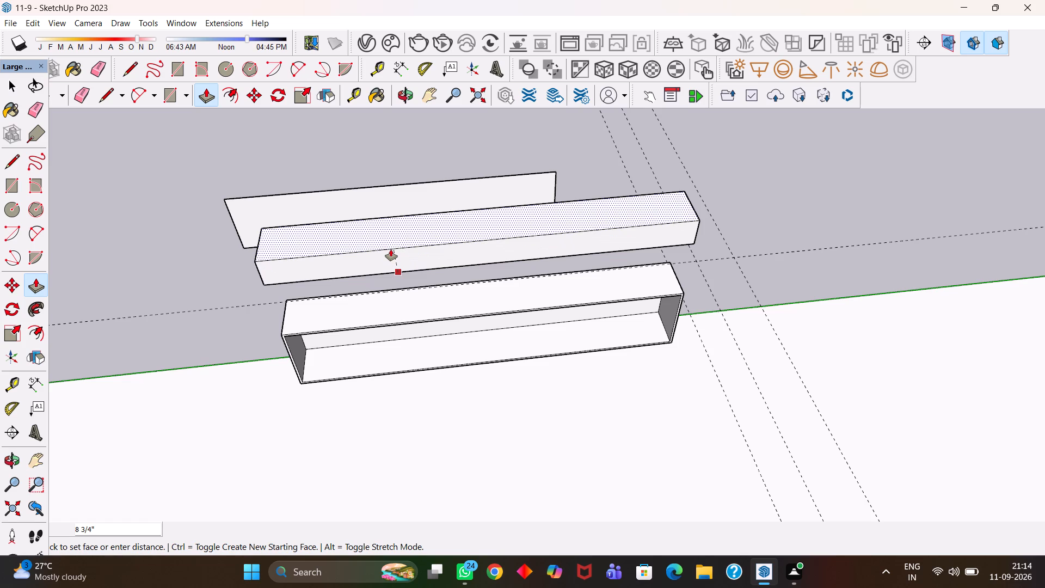
type("1\"")
key("Return")
key("space")
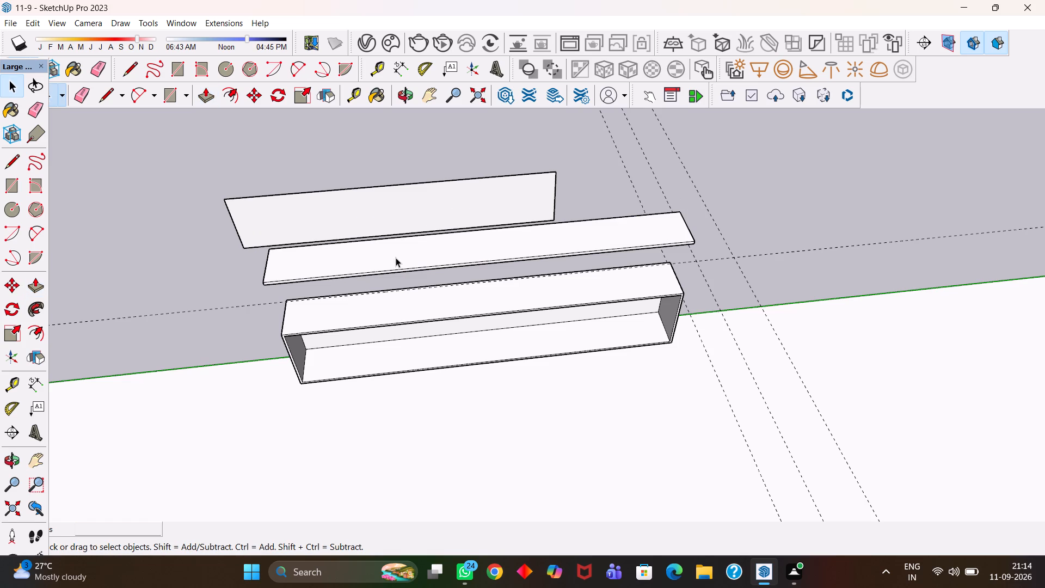
triple_click(396, 258)
right_click(396, 258)
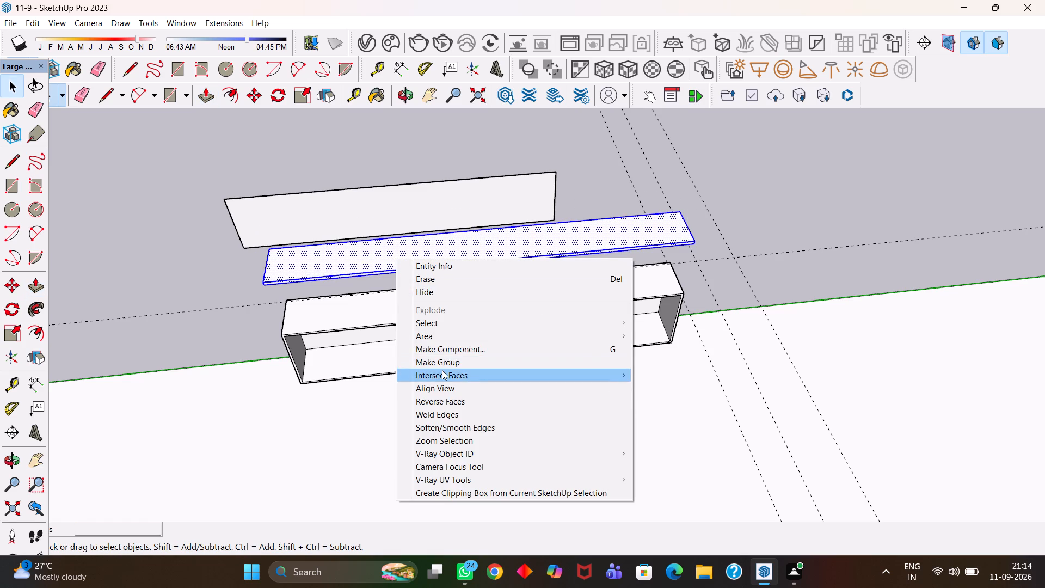
left_click(442, 365)
Inside the shelf group, Push/Pull the panel's long front edge face inward by 5 mm.
key("m")
scroll(619, 323, "up", 2)
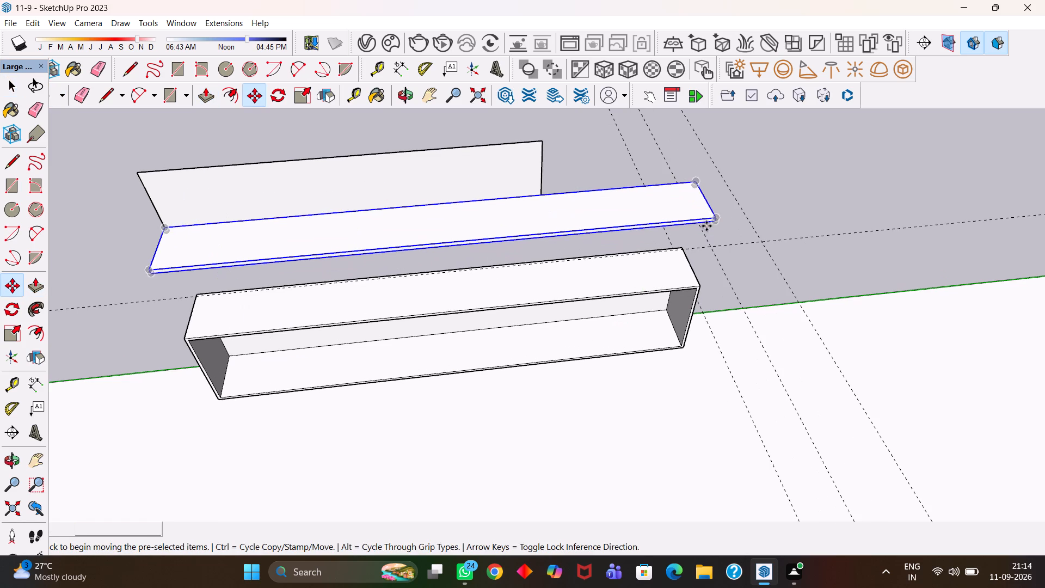
scroll(638, 225, "up", 10)
key("space")
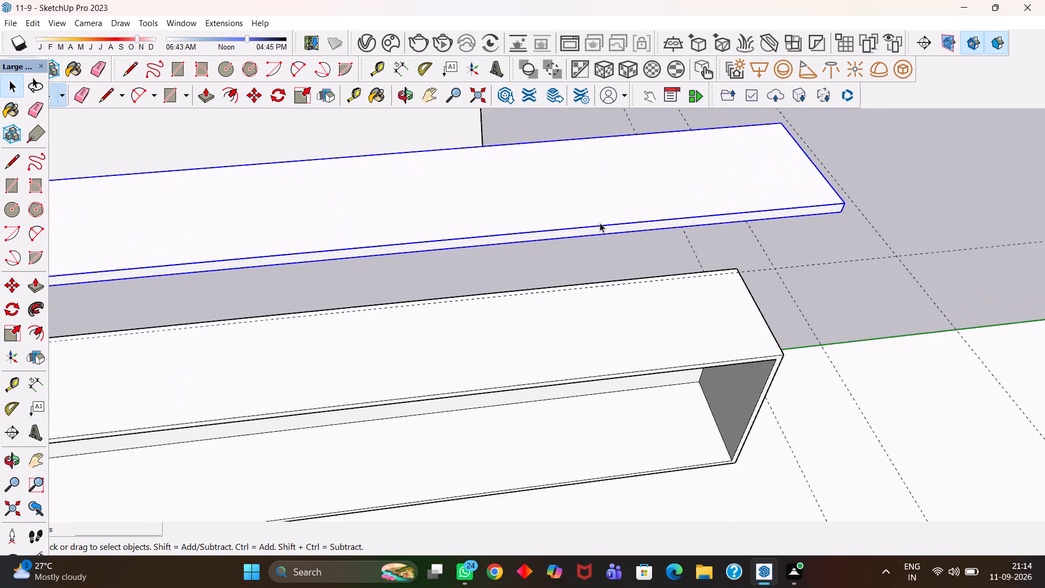
double_click(594, 230)
left_click(584, 234)
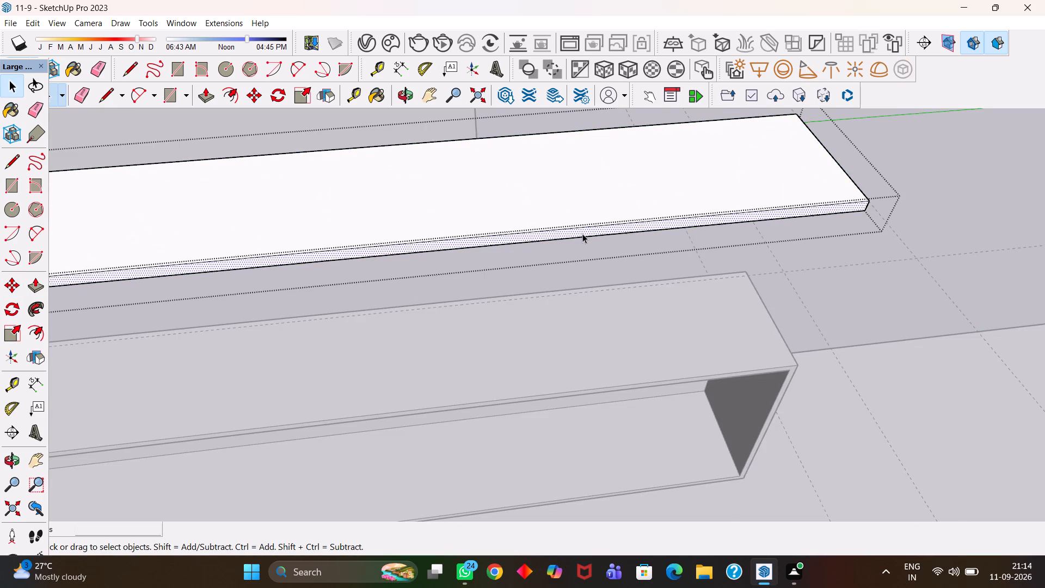
scroll(582, 234, "up", 2)
key("p")
left_click(582, 234)
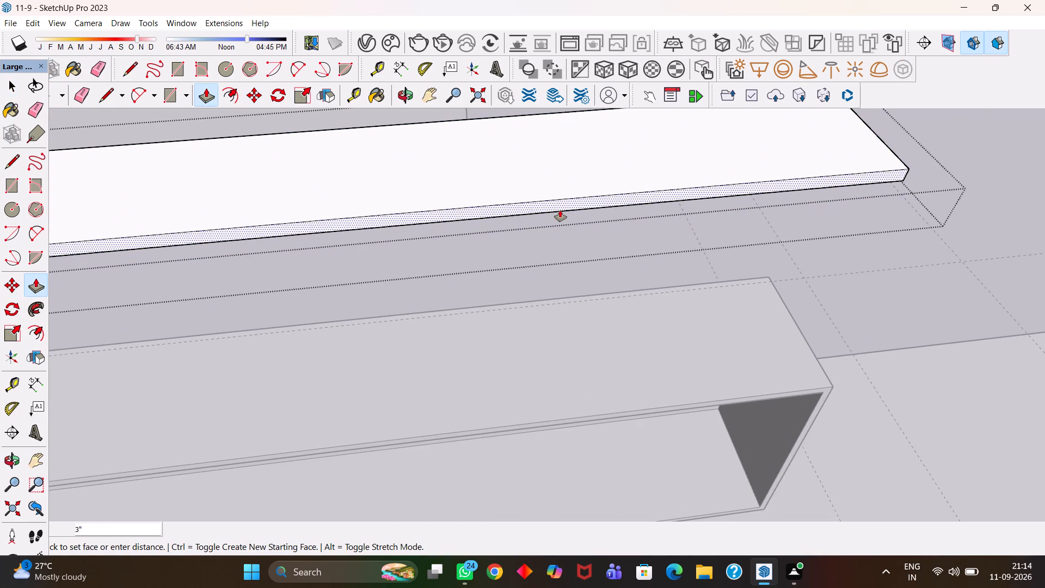
type("5mm")
key("Return")
key("h")
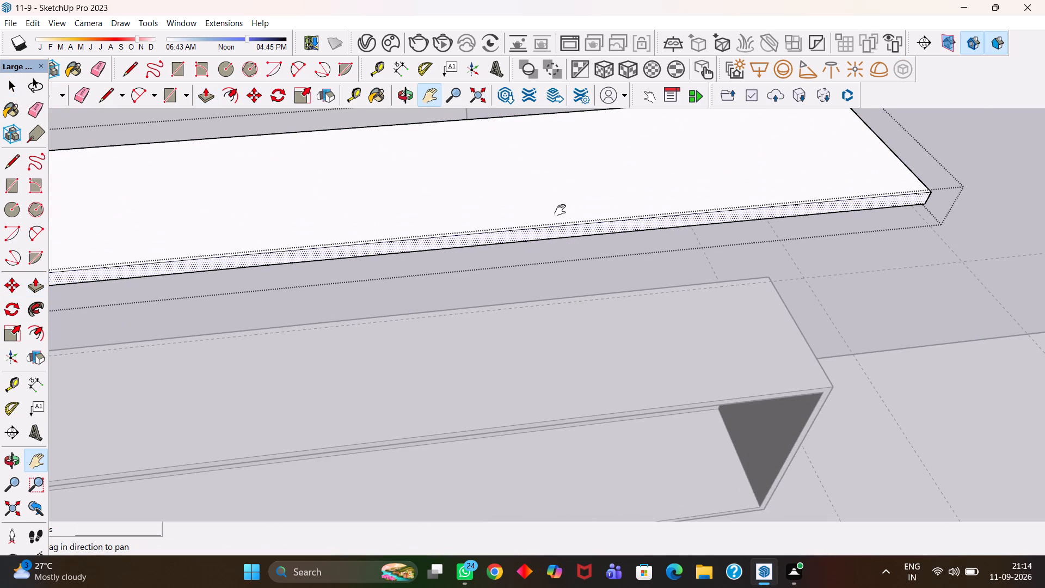
scroll(546, 207, "down", 3)
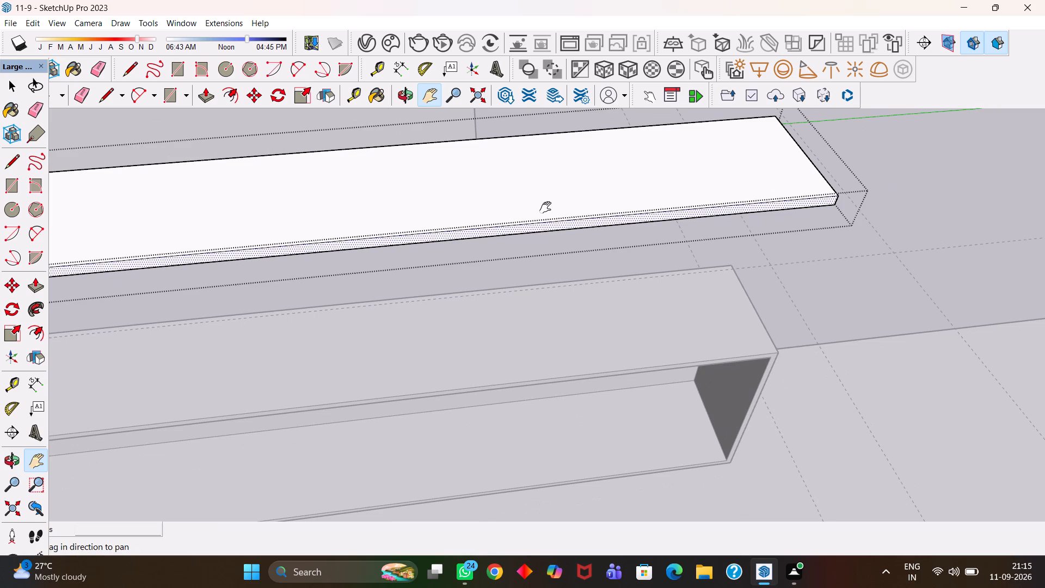
scroll(545, 207, "up", 1)
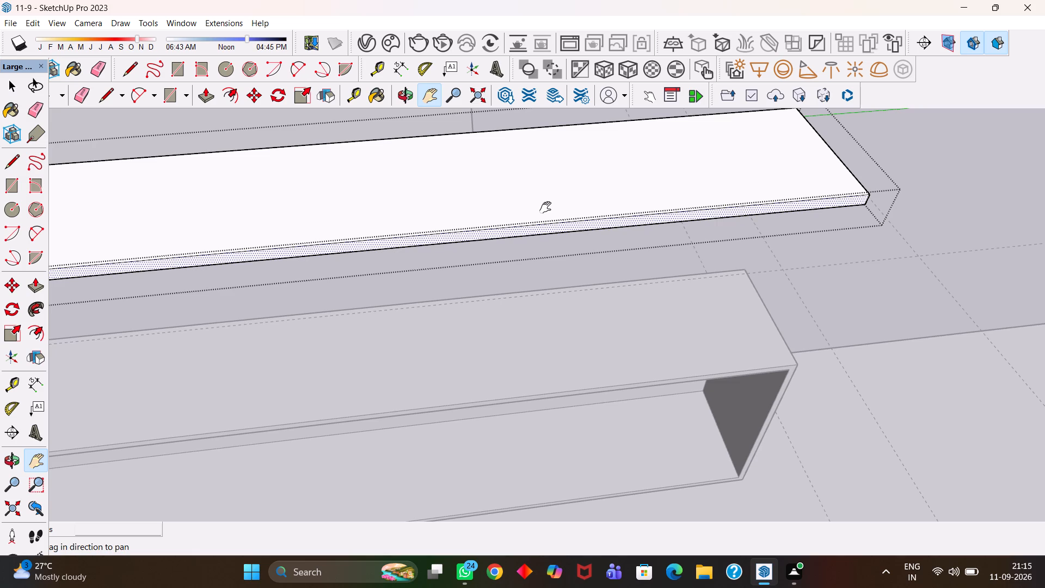
key("h")
scroll(540, 223, "down", 20)
scroll(540, 223, "down", 5)
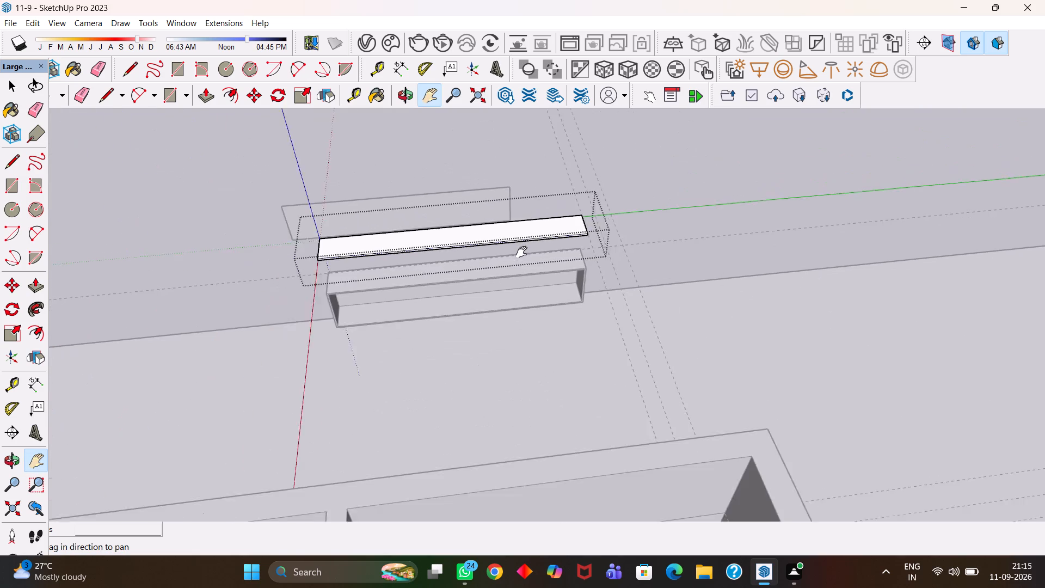
scroll(521, 252, "down", 1)
scroll(530, 270, "up", 2)
middle_click_drag(530, 270, 495, 273)
key("space")
double_click(671, 171)
Move the shelf group by its back corner into the carcass, onto the matching inner back corner of the cabinet floor.
left_click(540, 226)
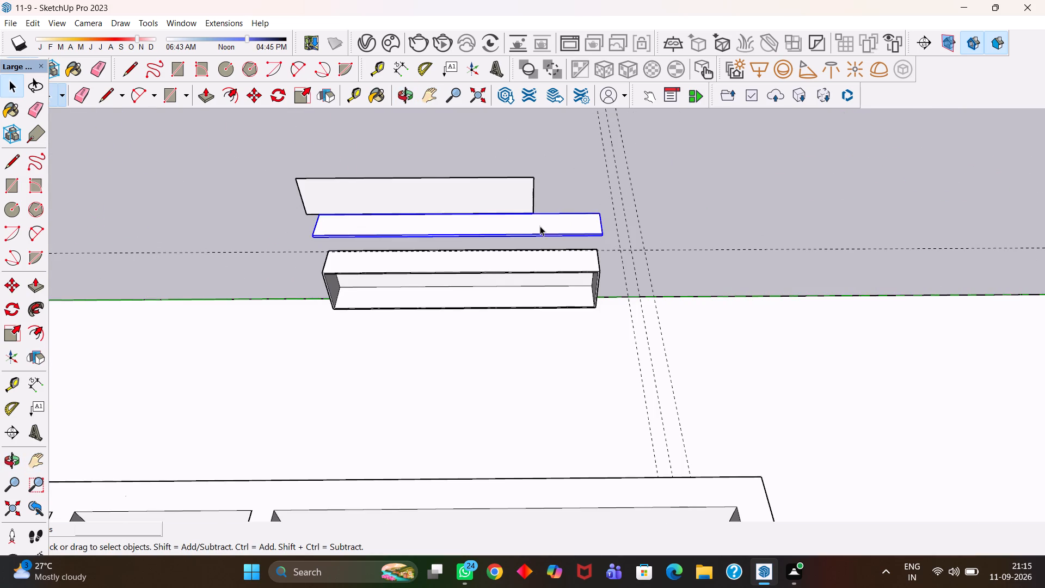
middle_click_drag(543, 227, 561, 228)
scroll(560, 228, "up", 2)
key("m")
scroll(582, 234, "up", 3)
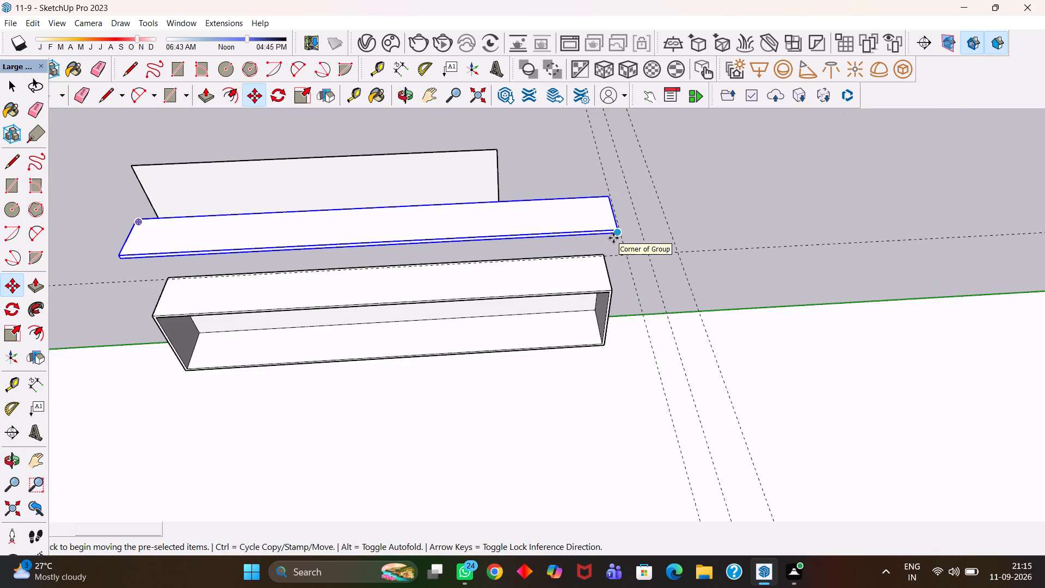
scroll(613, 238, "up", 1)
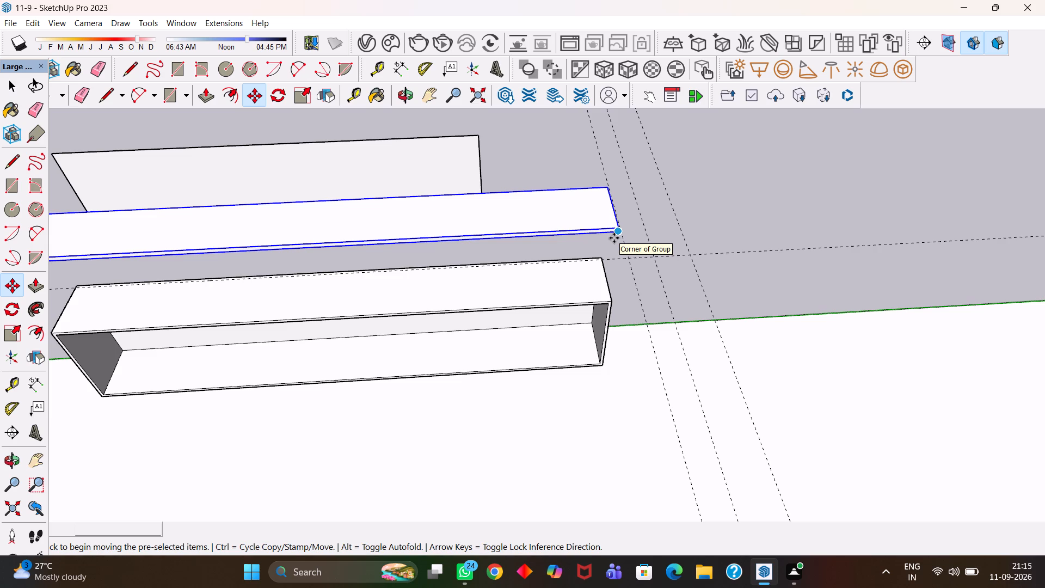
left_click(606, 188)
scroll(573, 294, "up", 5)
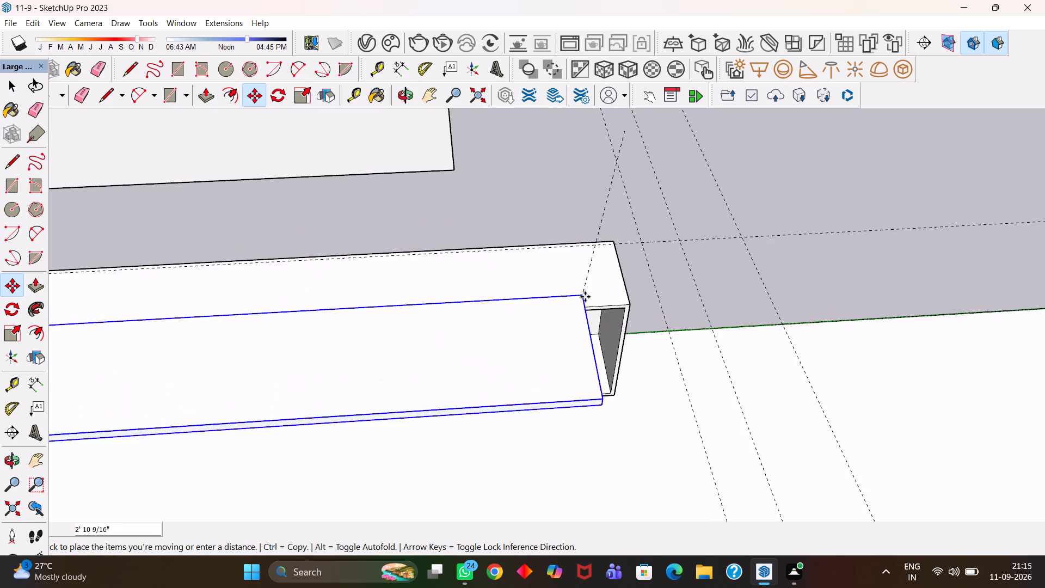
scroll(585, 297, "up", 13)
left_click(600, 347)
scroll(591, 321, "down", 8)
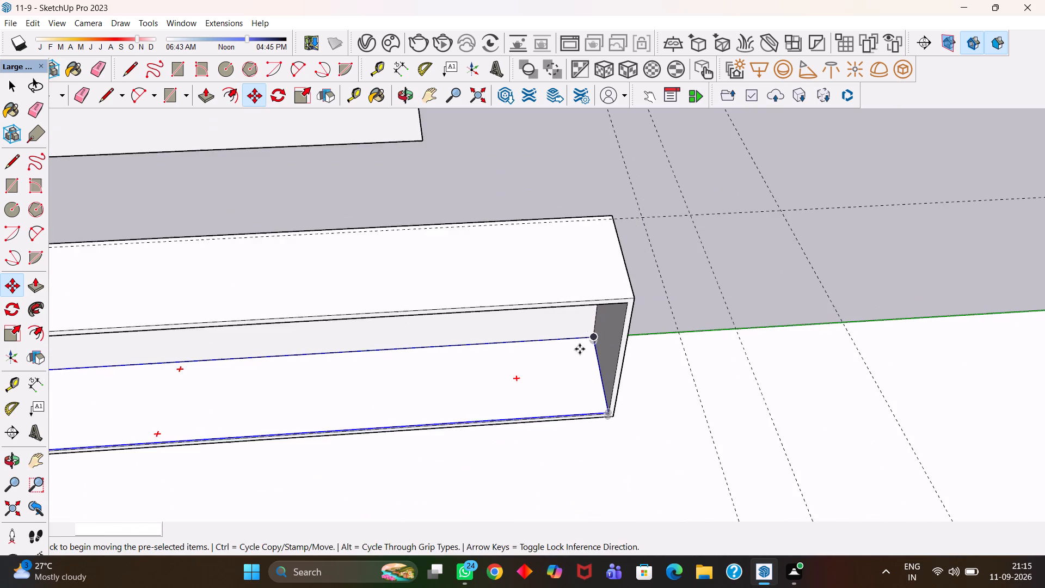
Copy the shelf about 1' 11 5/16" up to the carcass top and divide the distance by 2 for a mid-height copy.
scroll(580, 349, "down", 1)
middle_click_drag(582, 350, 606, 328)
scroll(591, 295, "up", 5)
left_click(583, 356)
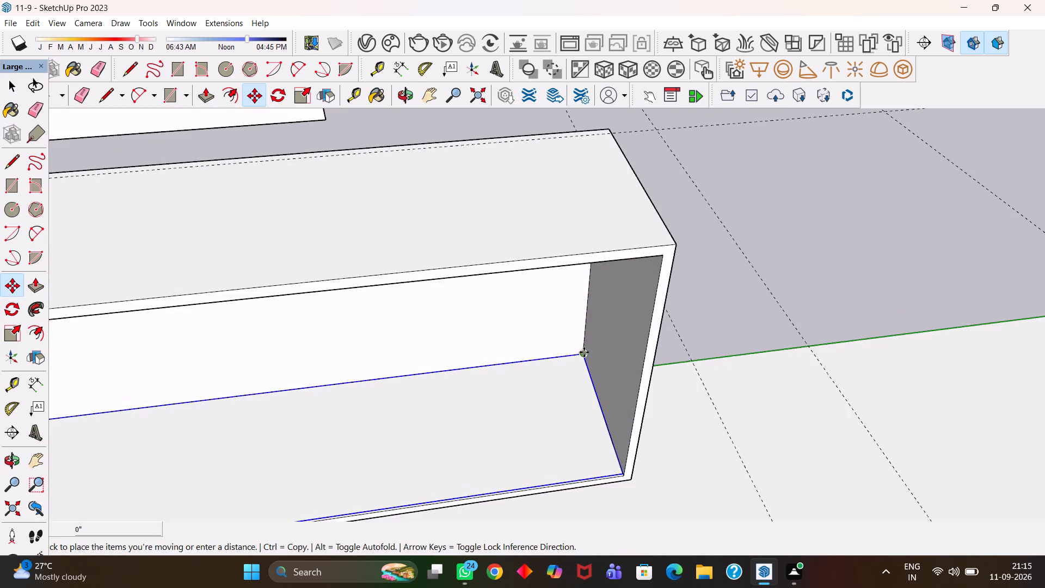
left_click(597, 134)
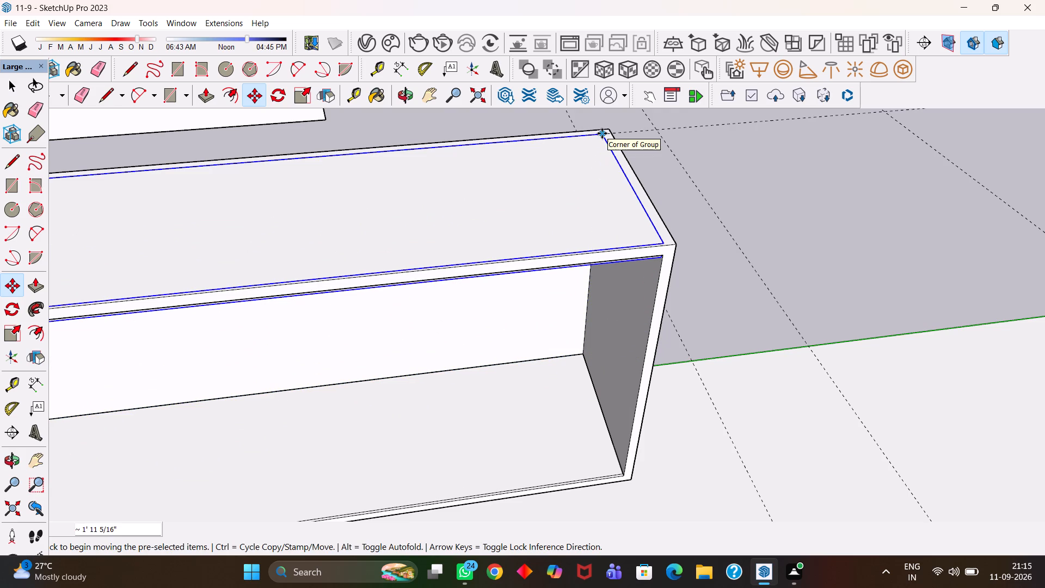
key("slash")
key("2")
key("Return")
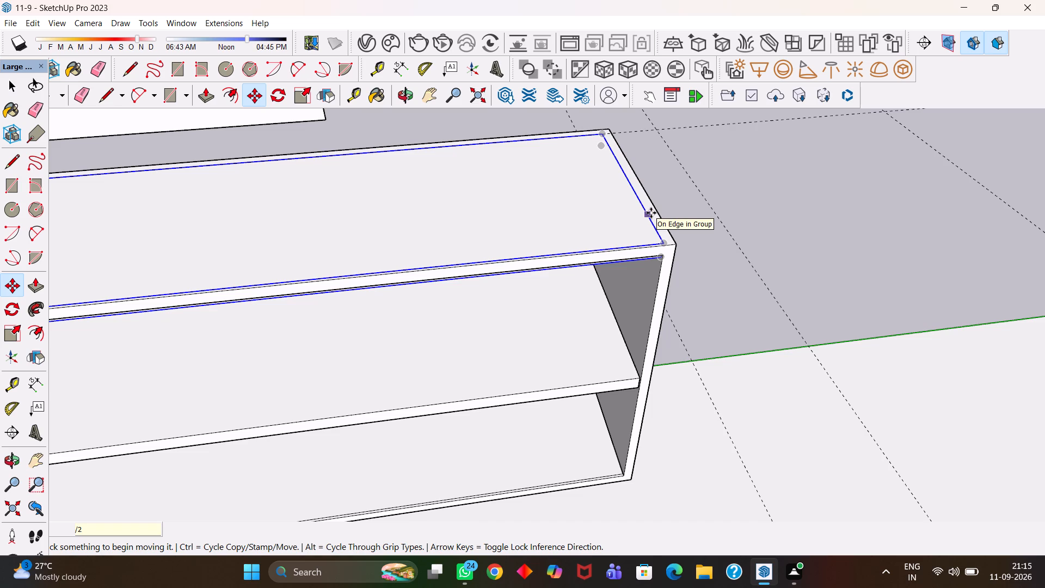
Delete the top and bottom shelf groups, keeping only the shelf at mid-height in the carcass.
key("Delete")
left_click(599, 464)
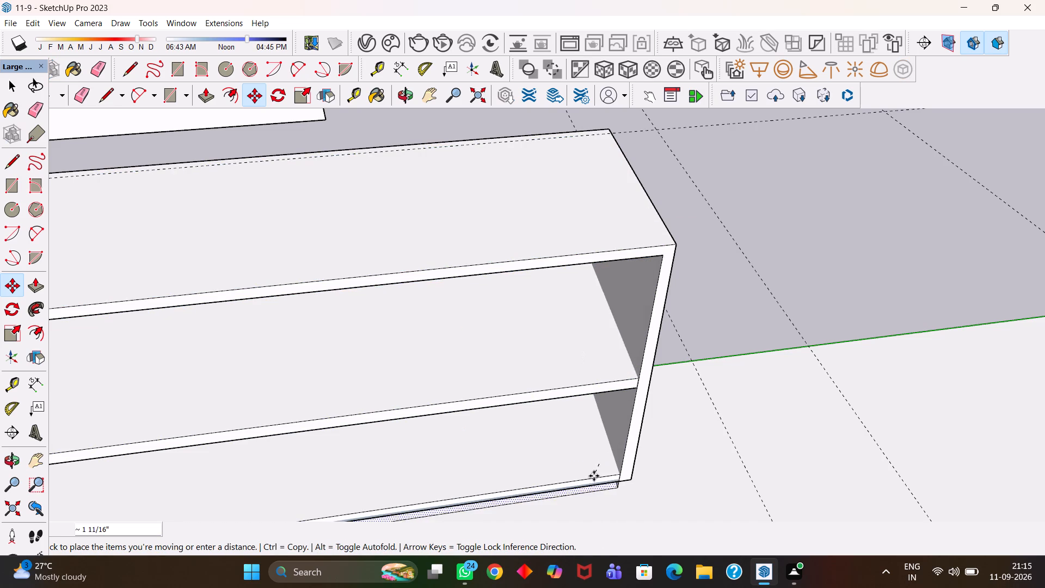
key("space")
left_click(601, 468)
key("Delete")
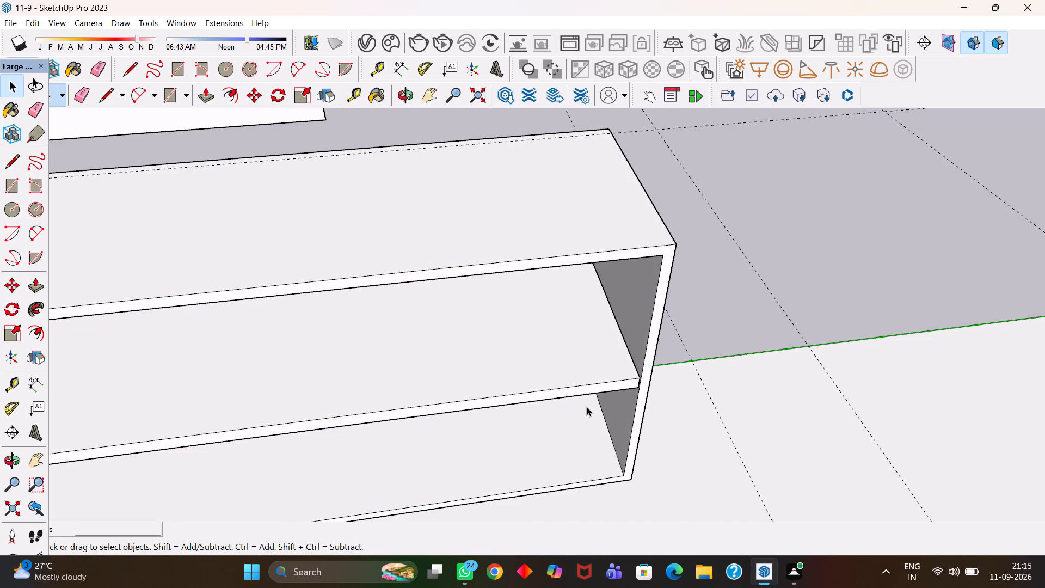
Paint the panel inside the middle shelf group with Translucent Glass Gray from the Glass and Mirrors materials.
scroll(587, 407, "down", 8)
middle_click_drag(575, 381, 518, 378)
key("h")
scroll(518, 378, "up", 2)
scroll(453, 354, "down", 5)
left_click_drag(354, 346, 517, 342)
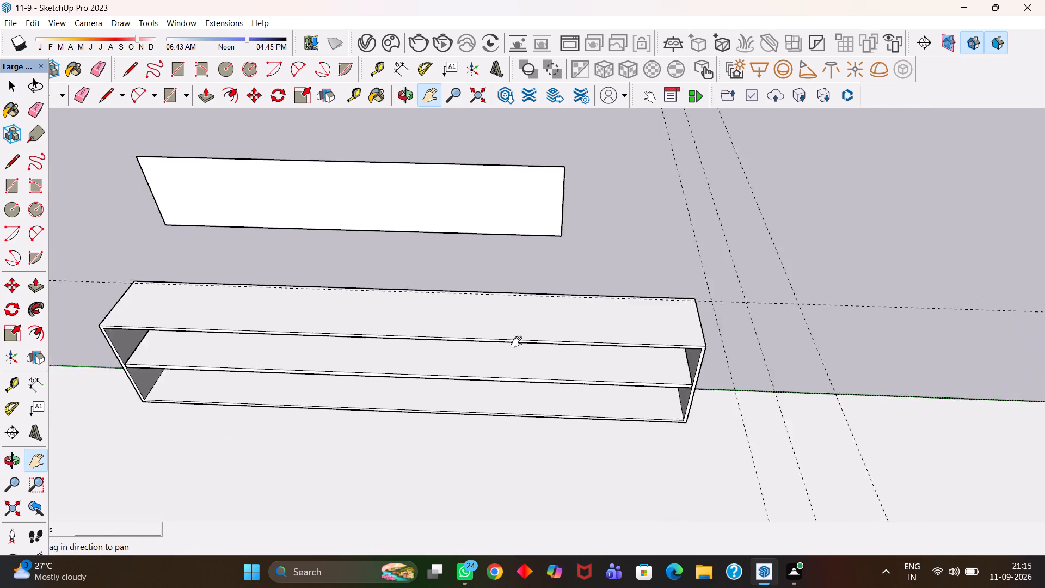
left_click_drag(517, 342, 520, 341)
scroll(509, 354, "down", 4)
middle_click_drag(507, 360, 524, 341)
scroll(524, 341, "up", 6)
key("space")
triple_click(533, 368)
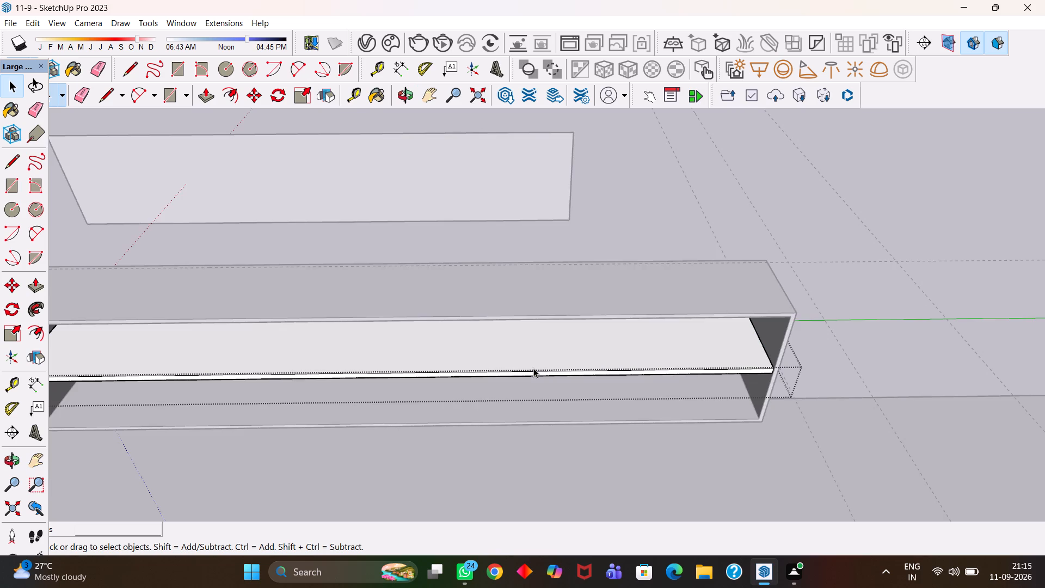
key("b")
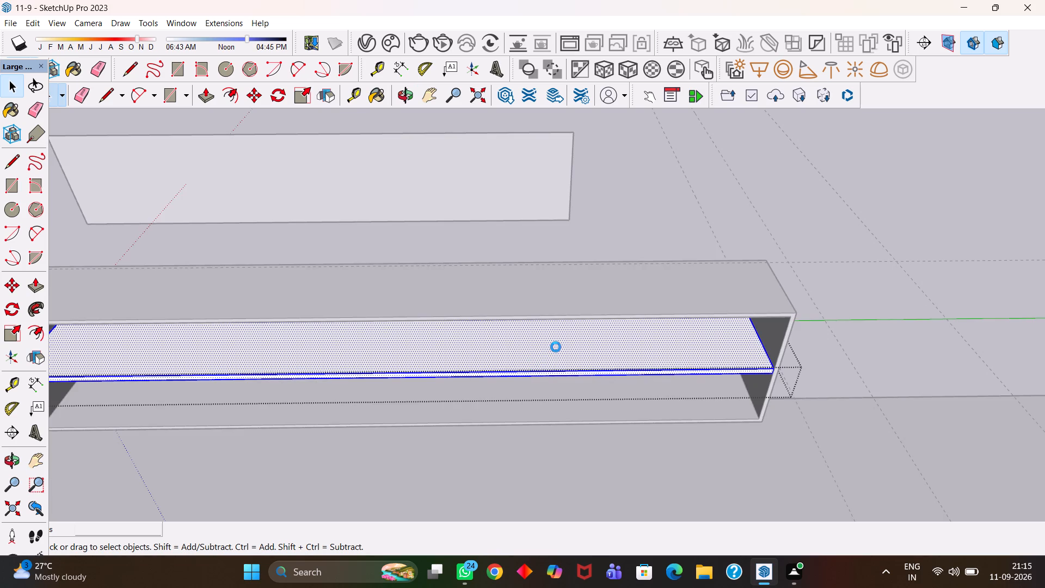
scroll(907, 318, "down", 4)
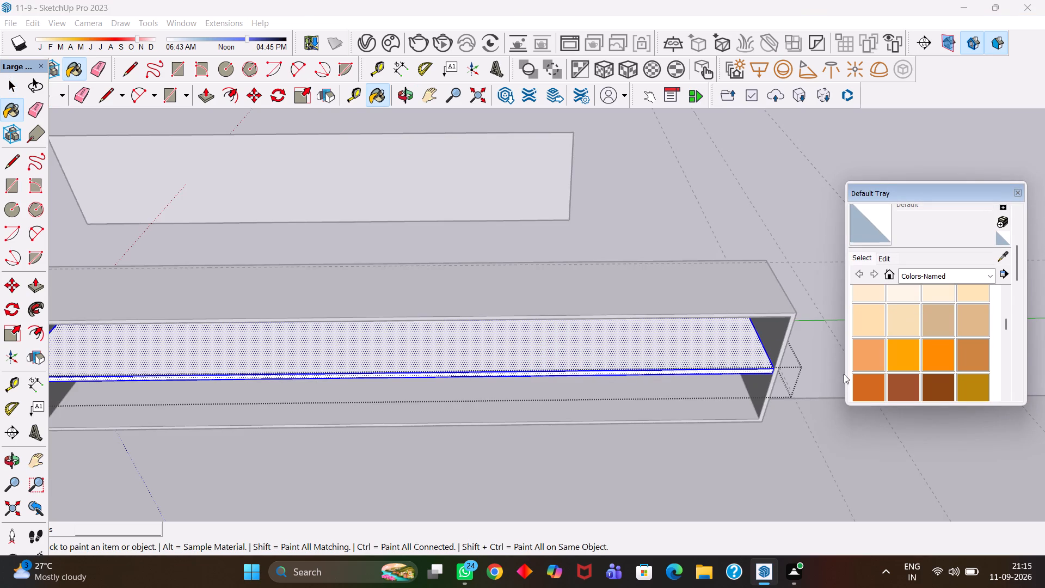
scroll(1002, 355, "down", 4)
scroll(925, 330, "down", 2)
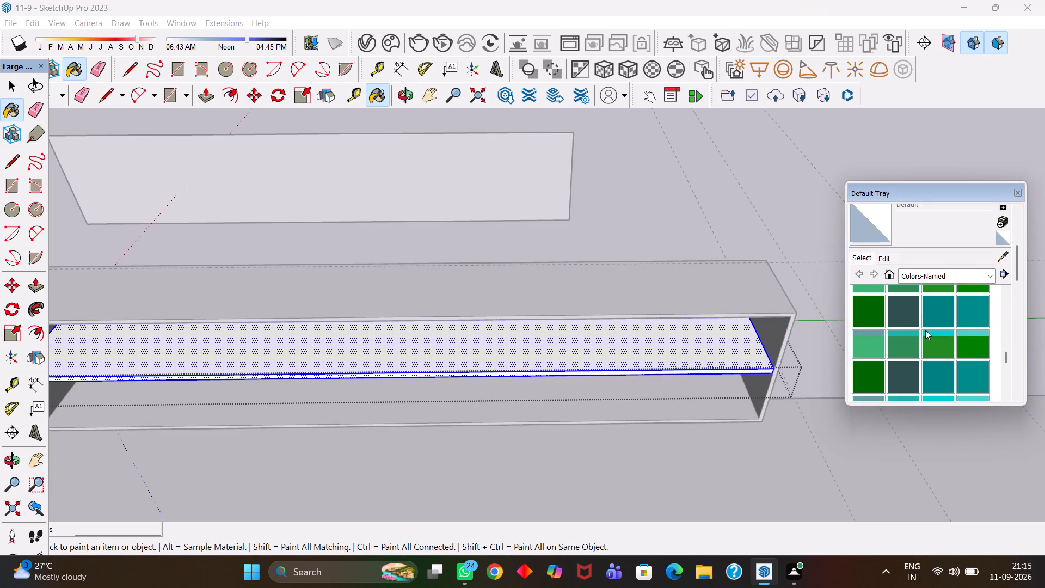
scroll(925, 330, "down", 4)
left_click(951, 279)
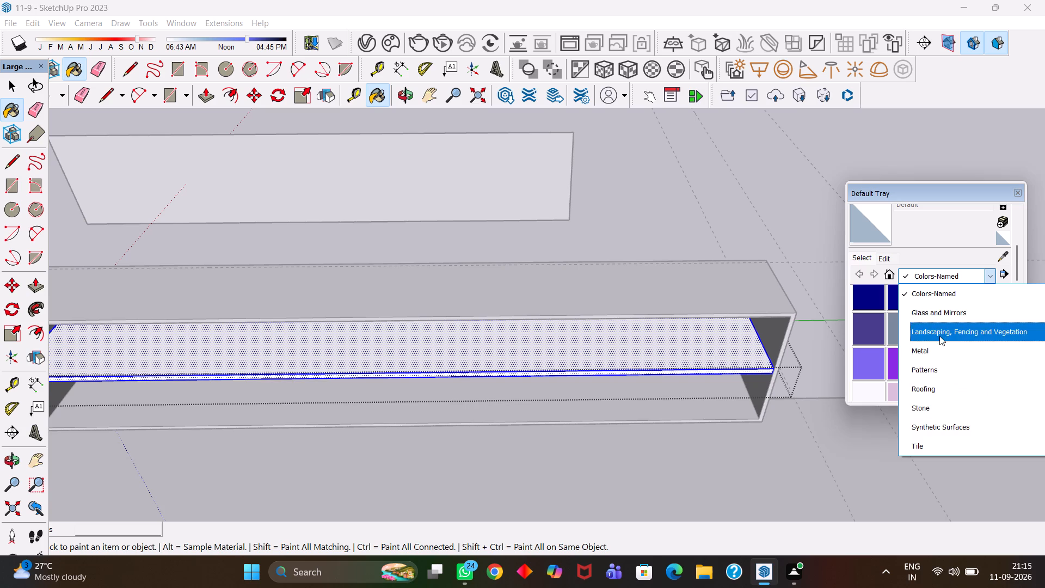
scroll(931, 374, "down", 1)
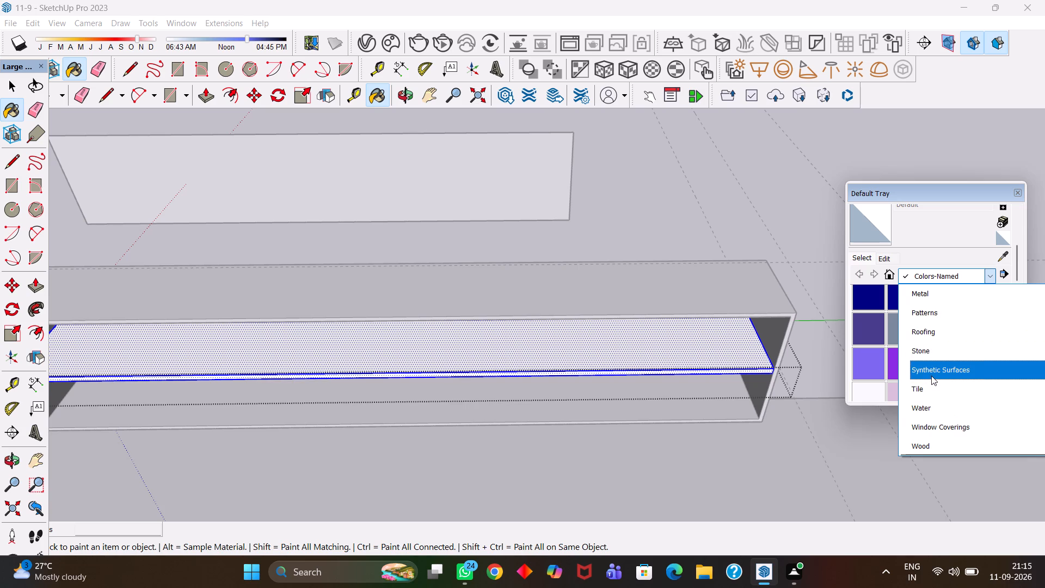
scroll(931, 376, "down", 3)
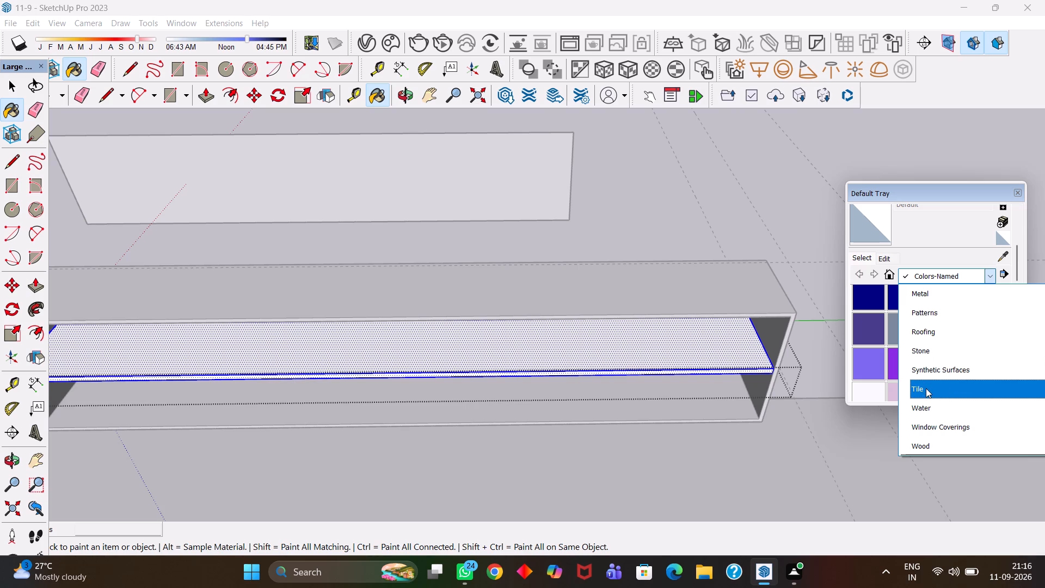
scroll(926, 388, "down", 3)
scroll(939, 404, "up", 1)
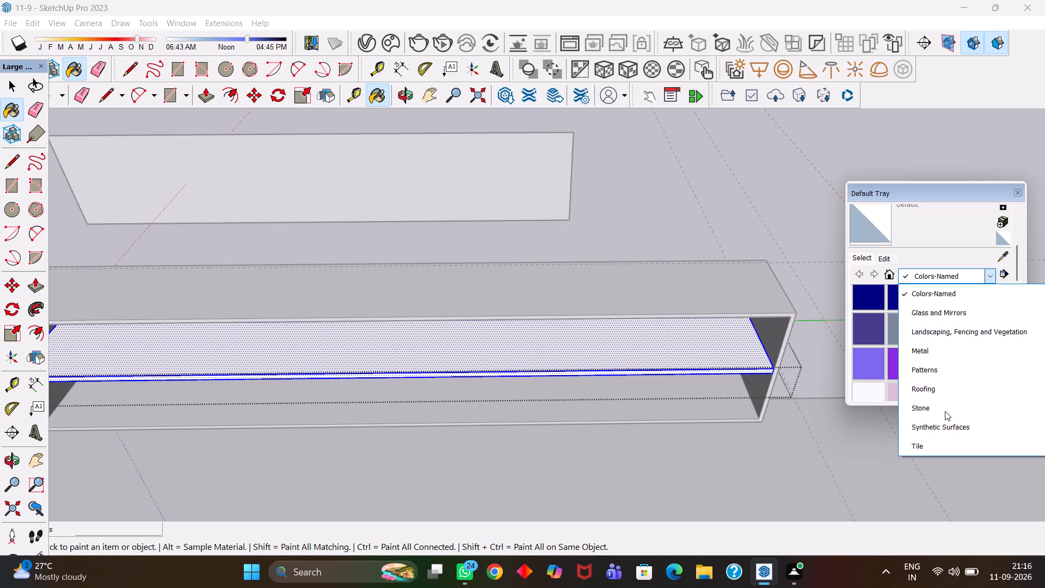
left_click(945, 316)
left_click(970, 340)
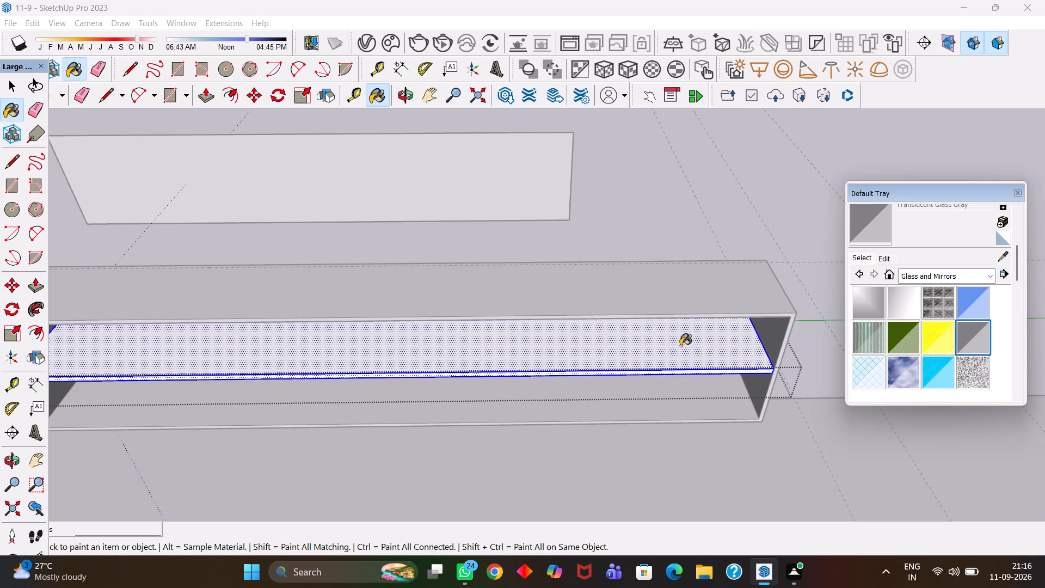
left_click(658, 348)
scroll(687, 374, "down", 8)
scroll(613, 403, "down", 1)
middle_click(625, 407)
scroll(628, 407, "up", 1)
key("space")
left_click(646, 452)
middle_click(676, 350)
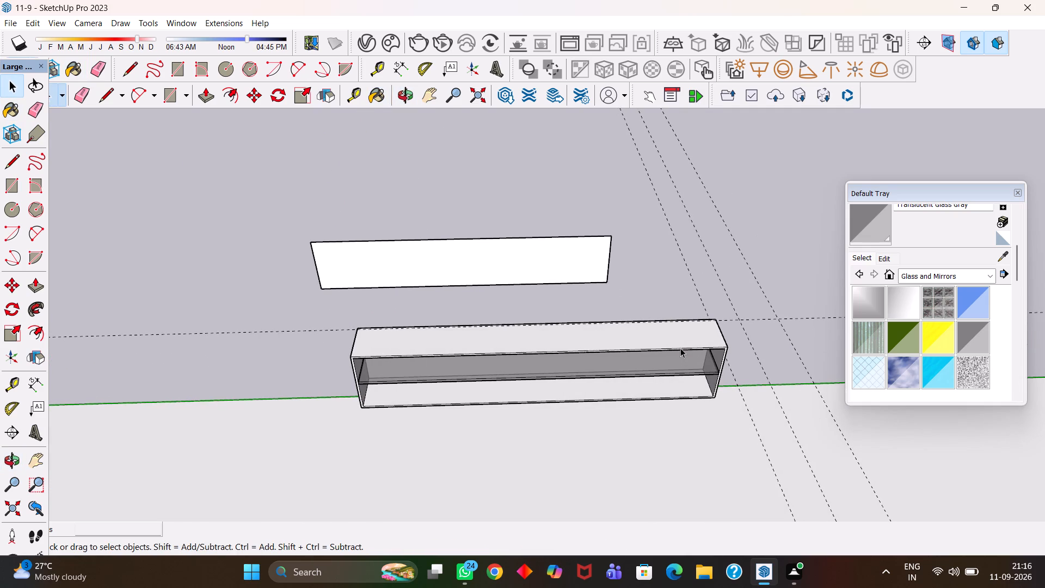
Divide the upper long edge of the loose front panel above the carcass into 5 equal segments.
scroll(585, 298, "up", 1)
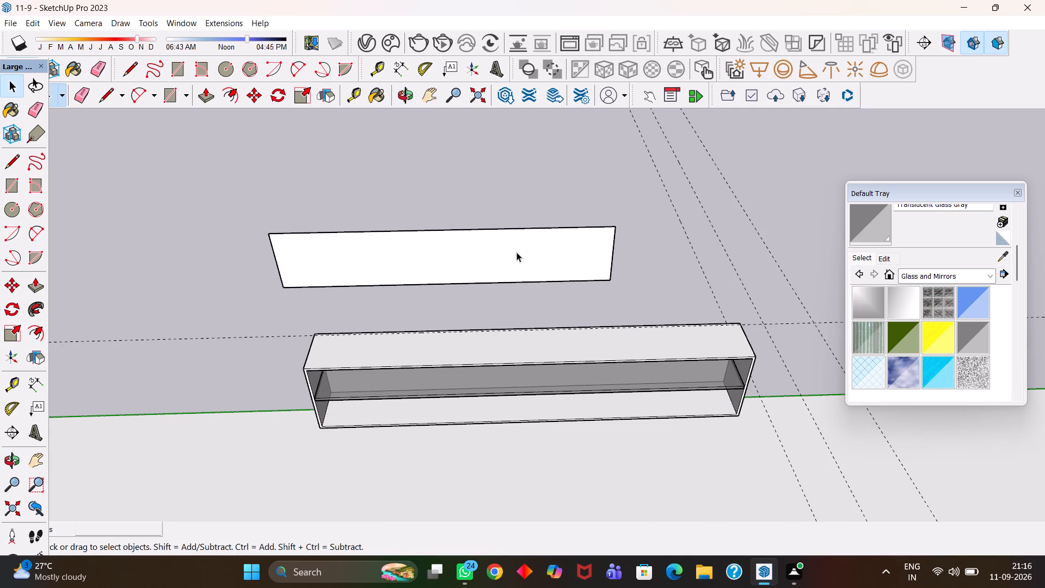
scroll(513, 250, "up", 2)
key("h")
left_click_drag(475, 252, 522, 262)
scroll(526, 264, "down", 3)
scroll(506, 267, "up", 1)
middle_click(519, 273)
scroll(518, 275, "up", 1)
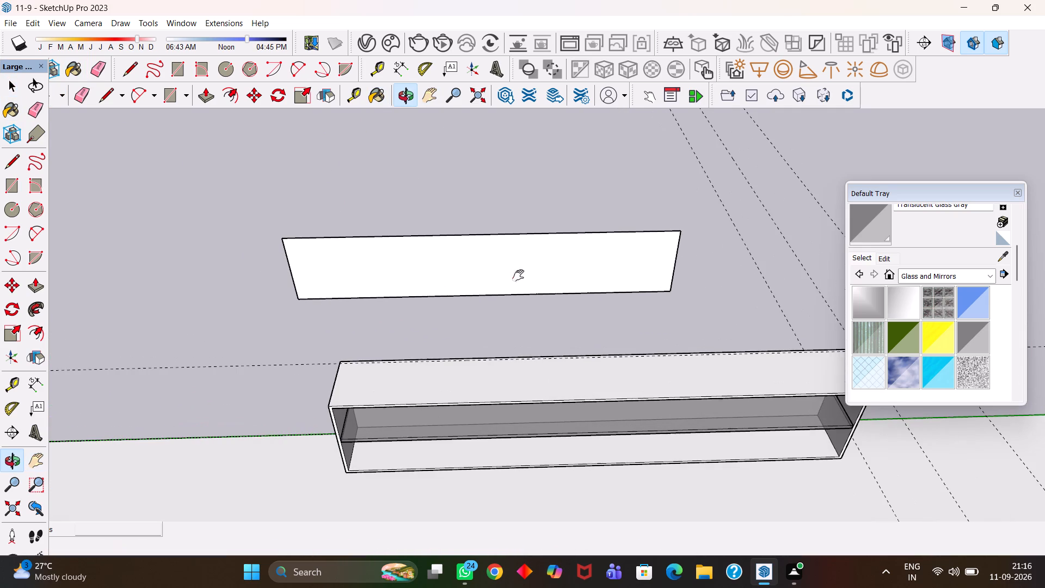
key("space")
left_click(499, 264)
scroll(499, 264, "down", 2)
key("t")
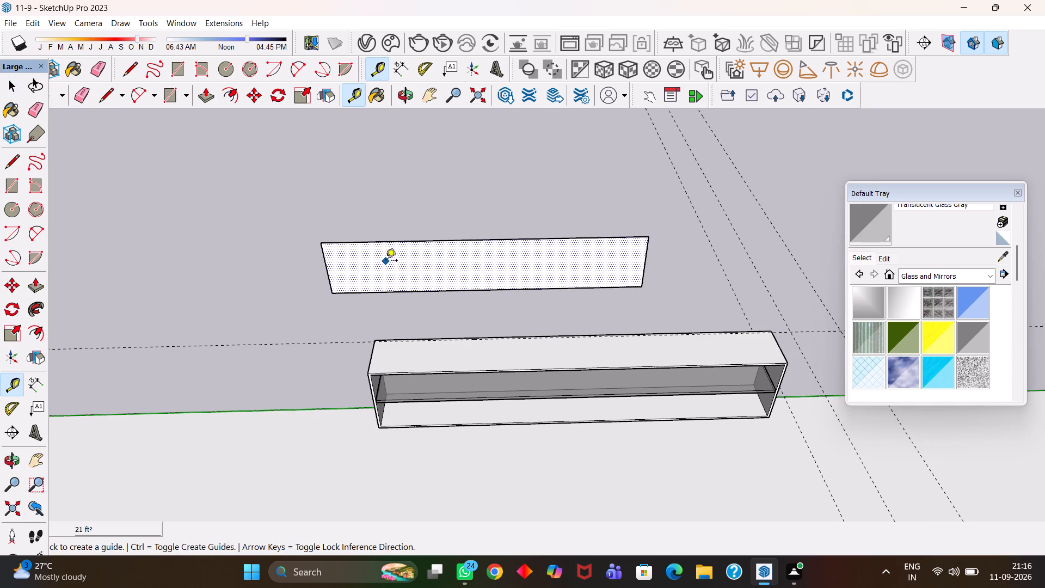
key("space")
left_click(450, 241)
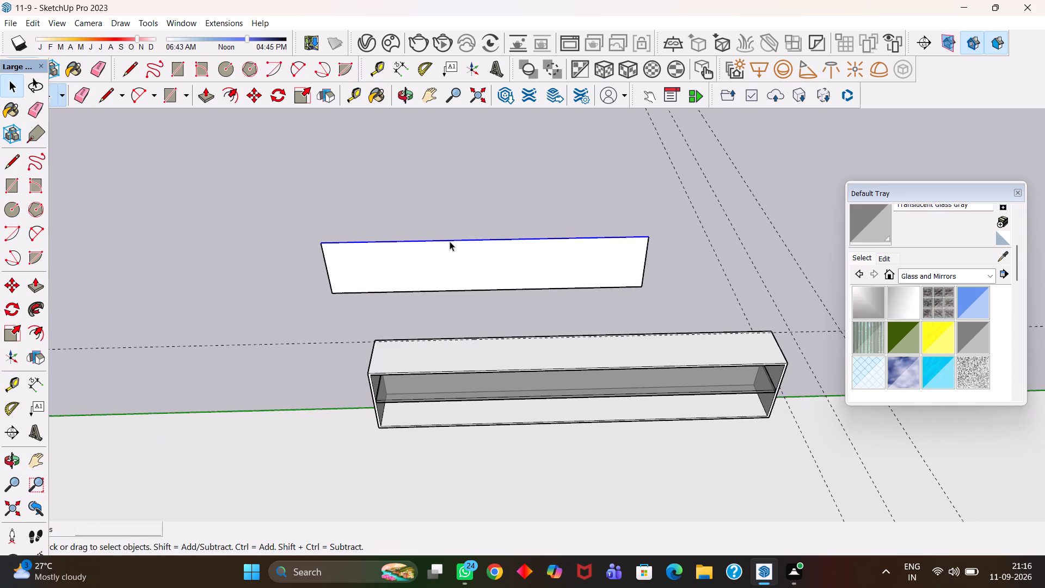
right_click(450, 241)
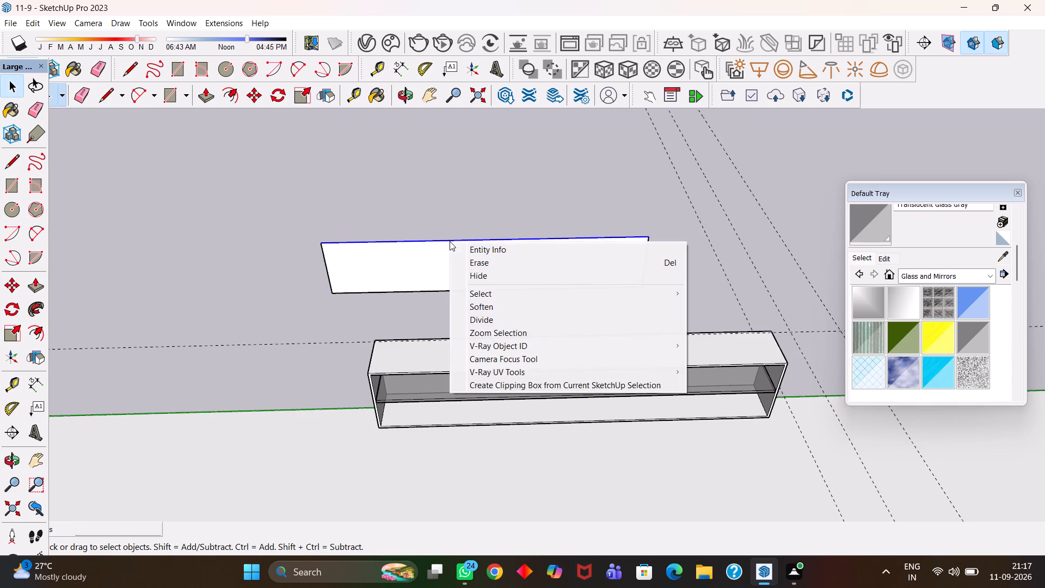
left_click(489, 320)
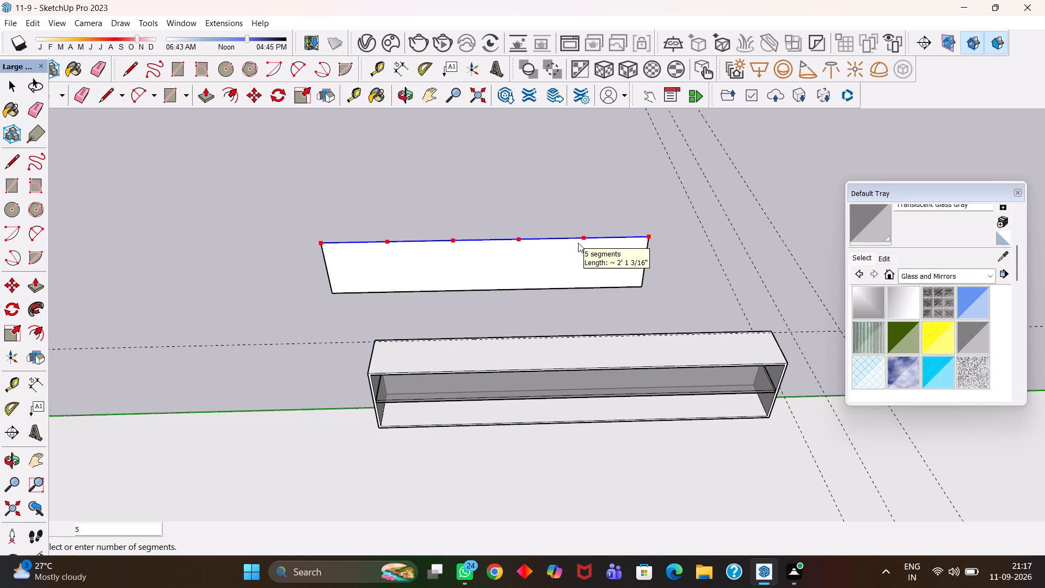
left_click(578, 243)
Place a guide parallel to the front panel's short end edge, about 2' 1 3/16" in, at the nearest division point.
left_click(604, 240)
scroll(604, 240, "up", 2)
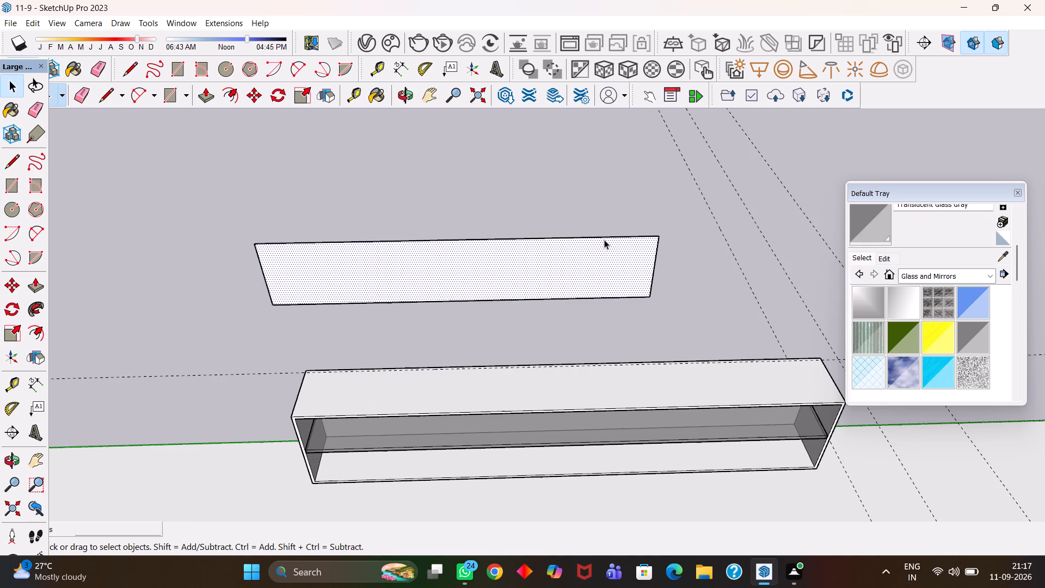
left_click(604, 240)
left_click(606, 238)
middle_click_drag(615, 237, 622, 237)
key("t")
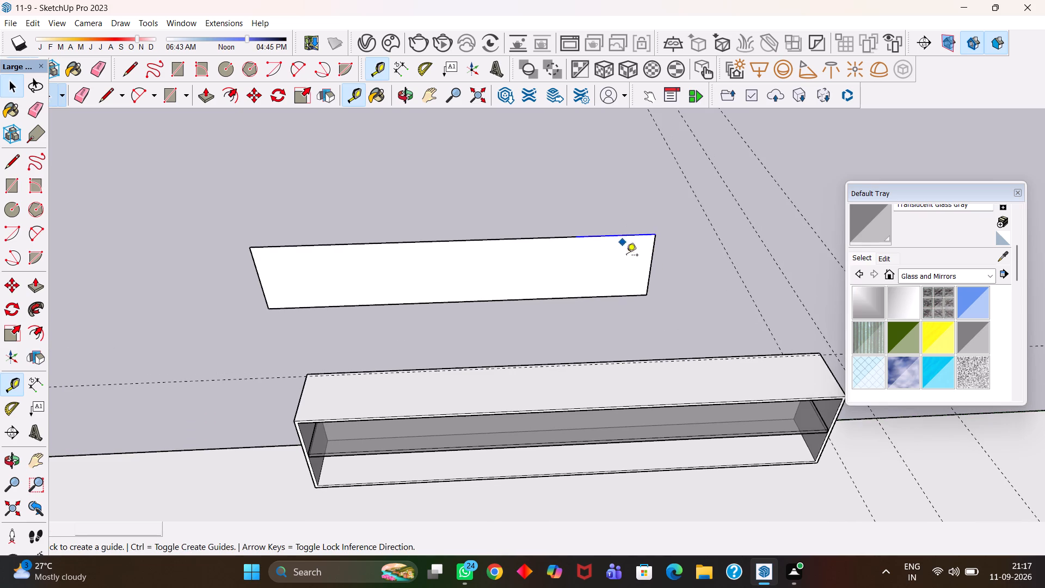
left_click(646, 274)
left_click(580, 237)
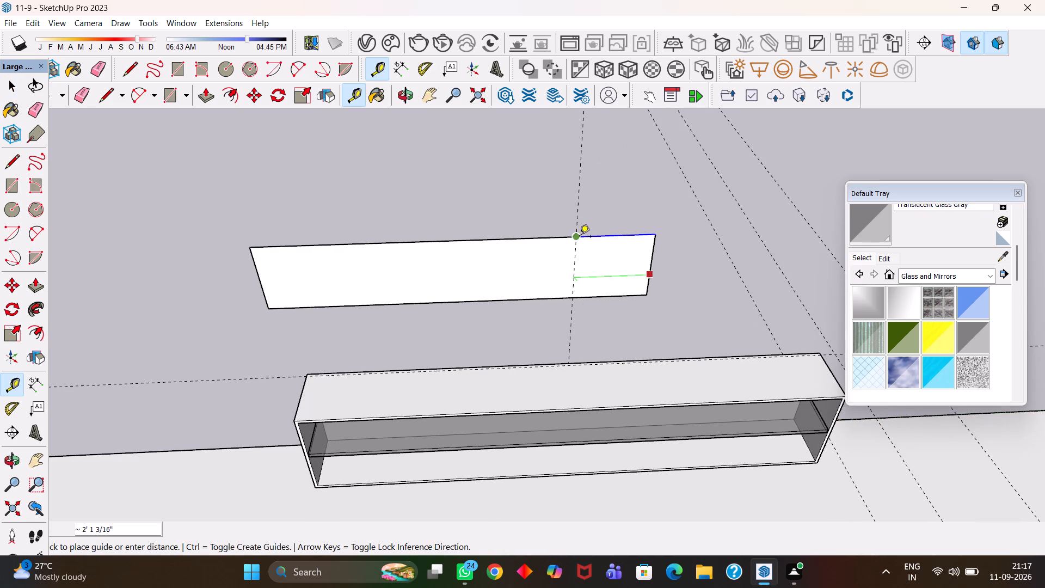
Draw a line along the guide across the front panel to split off one door-width face at its end.
key("space")
scroll(581, 257, "up", 2)
key("l")
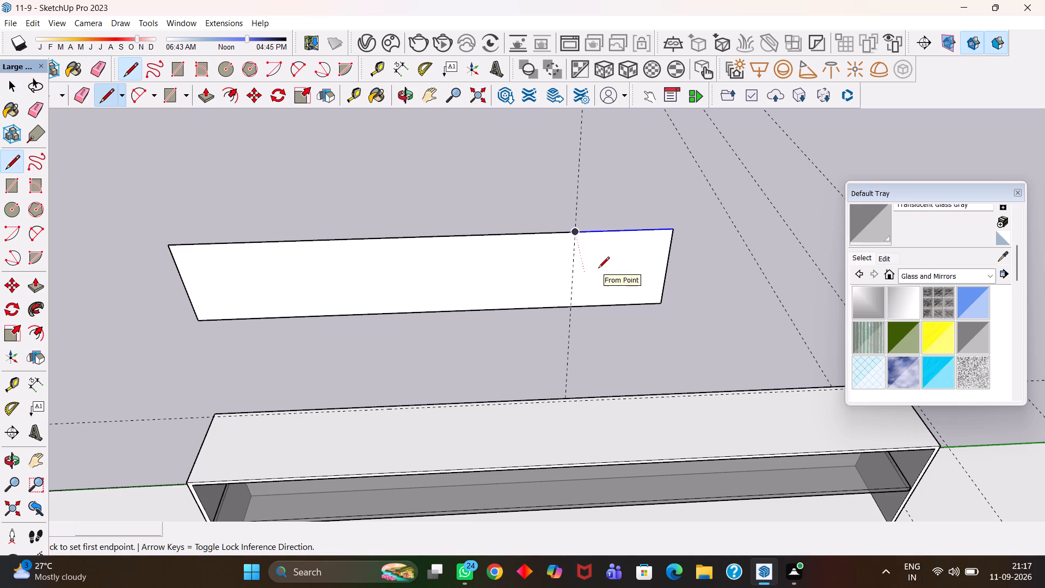
key("l")
left_click(575, 234)
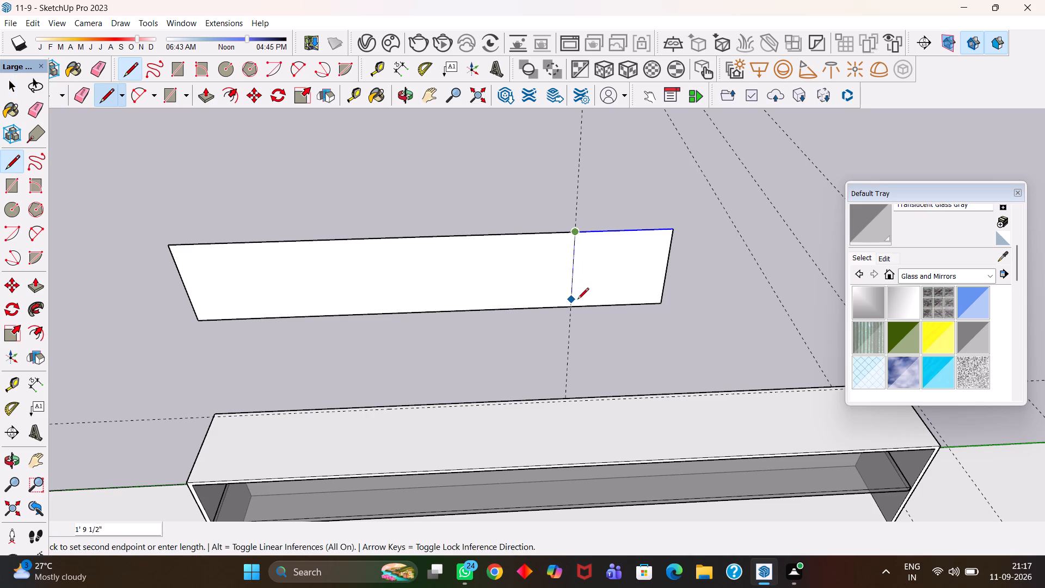
left_click(573, 307)
Extrude the split-off door face by 18 mm with Push/Pull.
key("space")
left_click(610, 286)
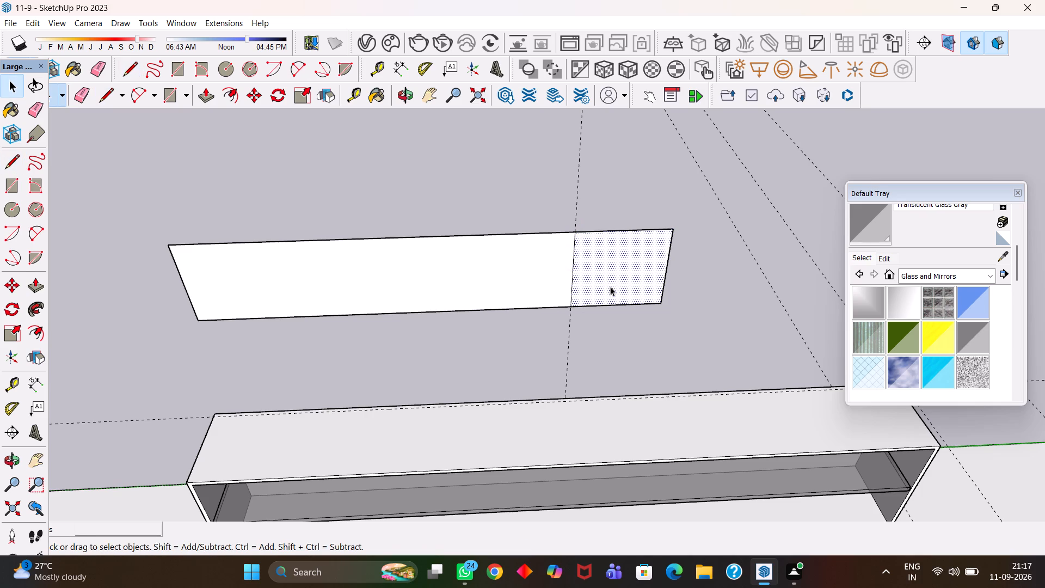
key("p")
left_click(610, 286)
type("18mm")
key("Return")
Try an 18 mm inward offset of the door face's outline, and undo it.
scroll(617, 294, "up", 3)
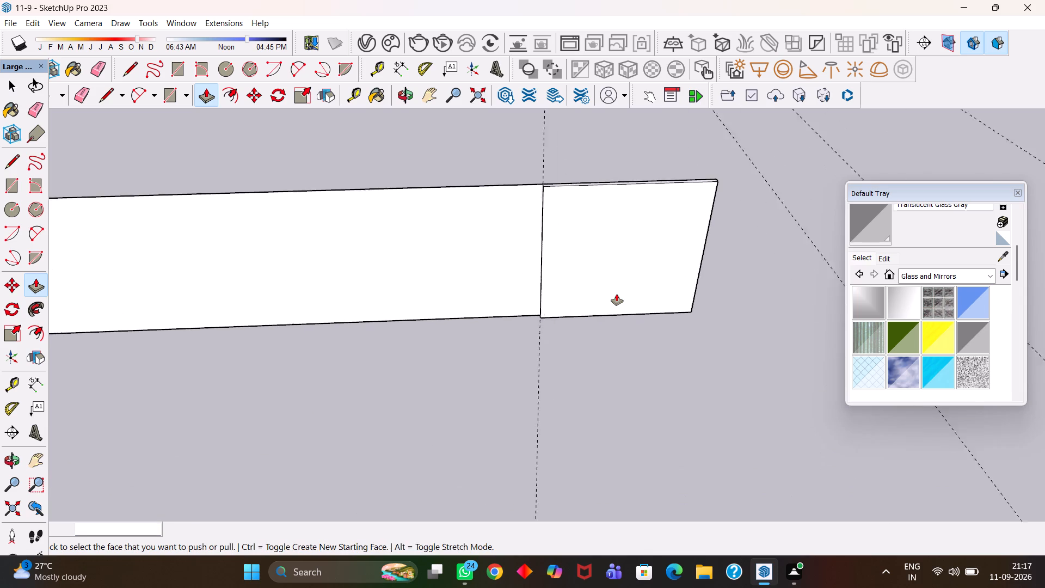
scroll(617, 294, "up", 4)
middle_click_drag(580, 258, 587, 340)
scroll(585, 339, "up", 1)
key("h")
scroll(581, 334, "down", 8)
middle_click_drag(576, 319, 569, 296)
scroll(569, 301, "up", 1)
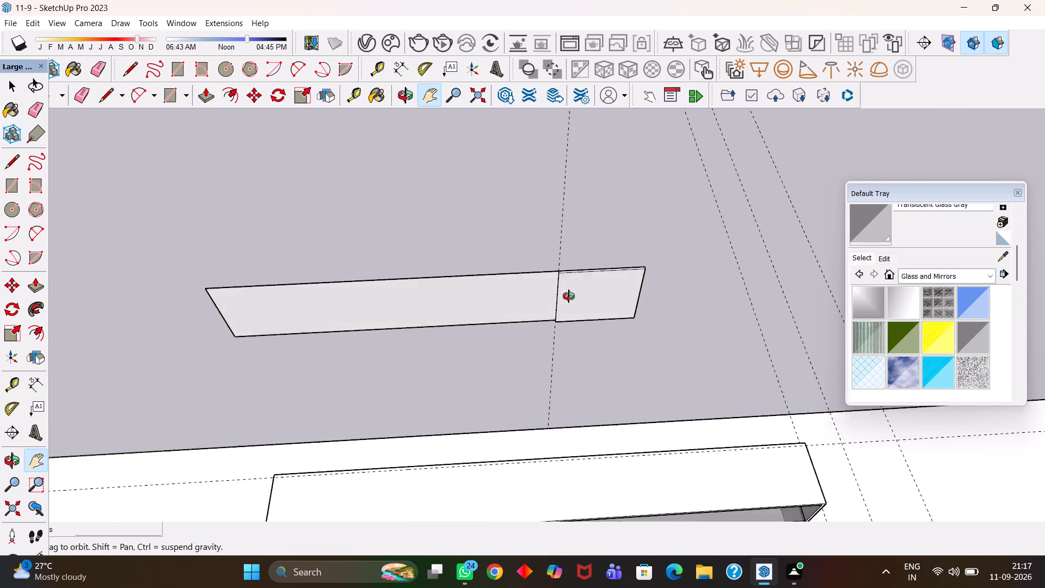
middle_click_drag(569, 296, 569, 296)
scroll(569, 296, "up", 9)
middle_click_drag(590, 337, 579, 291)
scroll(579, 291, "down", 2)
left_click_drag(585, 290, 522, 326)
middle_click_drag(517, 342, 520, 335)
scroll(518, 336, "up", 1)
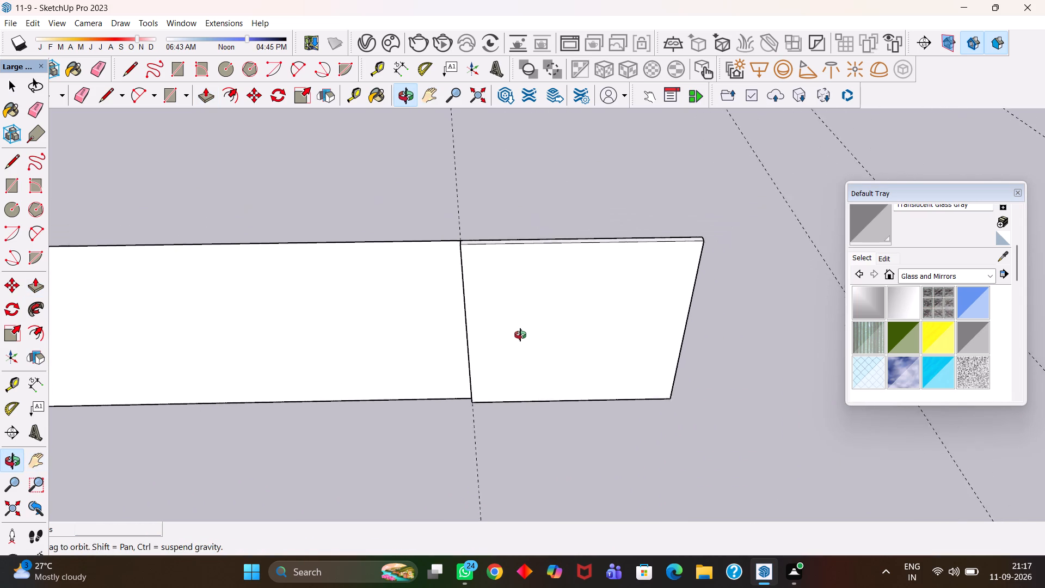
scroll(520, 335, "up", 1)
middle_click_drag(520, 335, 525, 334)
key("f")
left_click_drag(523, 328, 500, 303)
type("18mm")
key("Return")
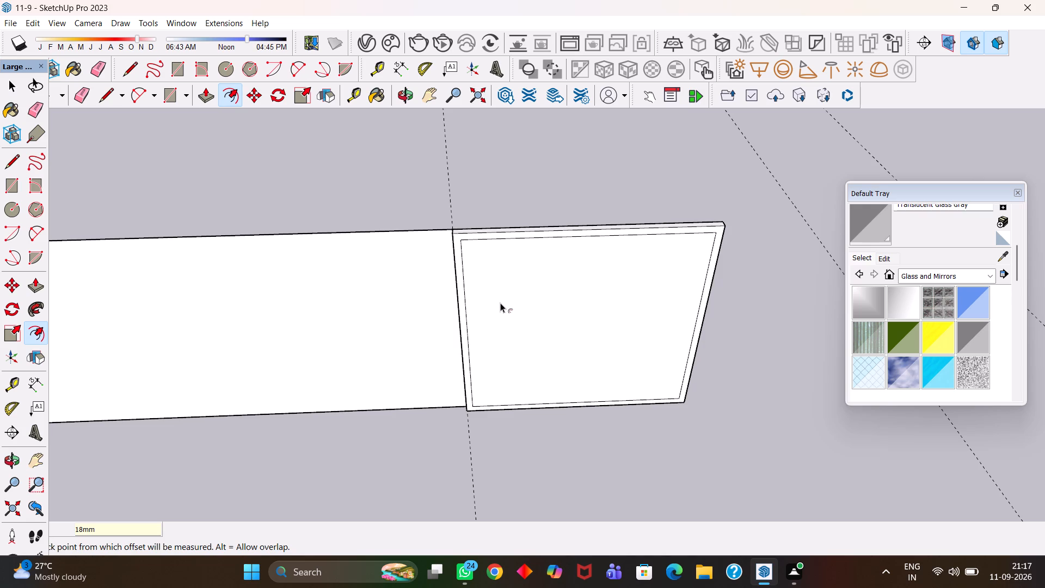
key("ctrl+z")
Offset the door face's outline inward by 2.5" to form the frame border.
left_click_drag(518, 318, 506, 308)
type("2.5\"")
key("Return")
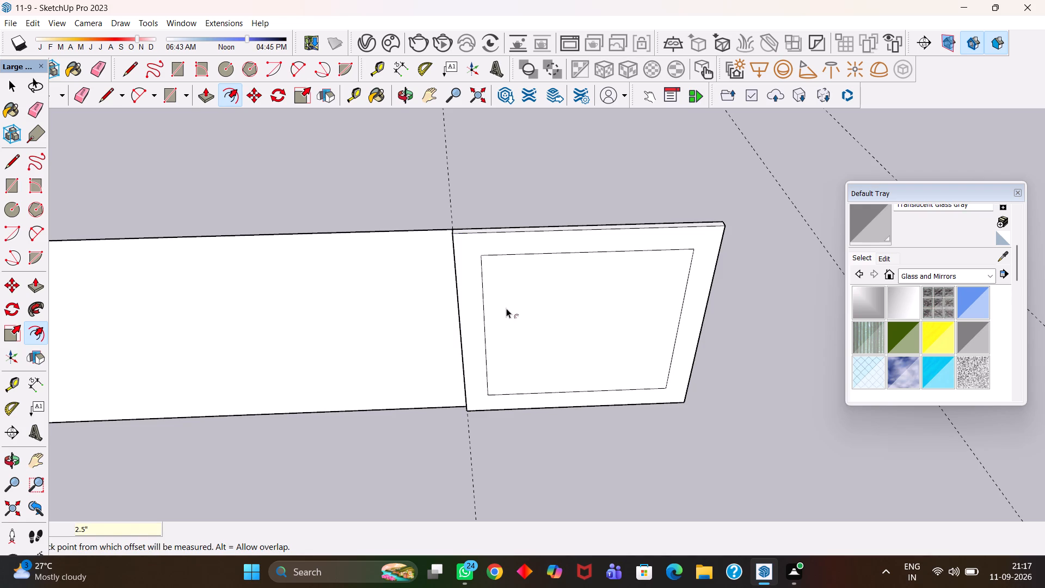
Copy the door's inner rectangular face about 1' 4 1/2" out, clear of the frame.
scroll(508, 308, "down", 4)
key("h")
scroll(535, 321, "up", 3)
key("space")
left_click(560, 342)
scroll(560, 342, "down", 3)
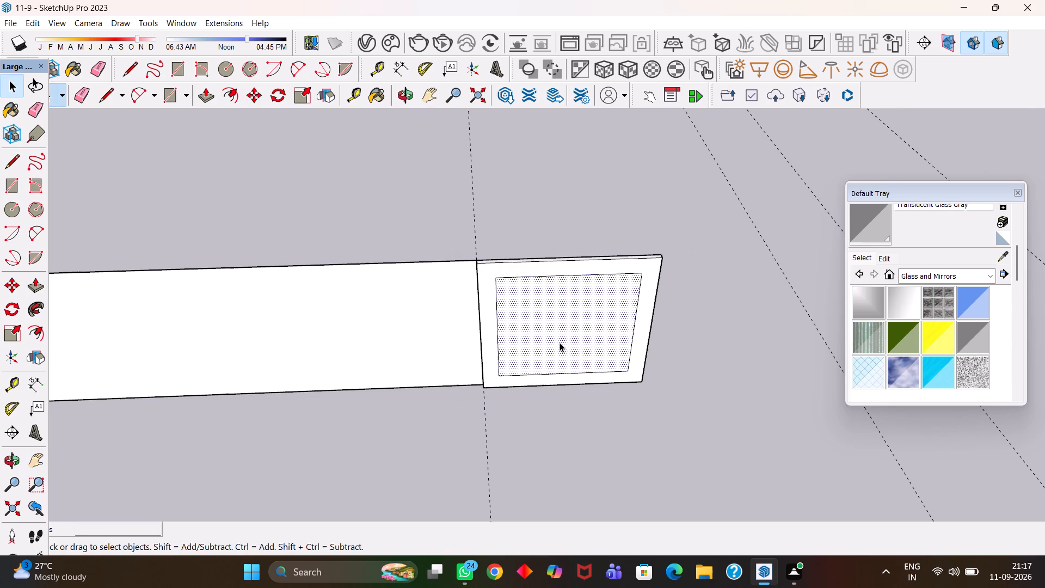
key("m")
left_click(560, 342)
left_click(582, 427)
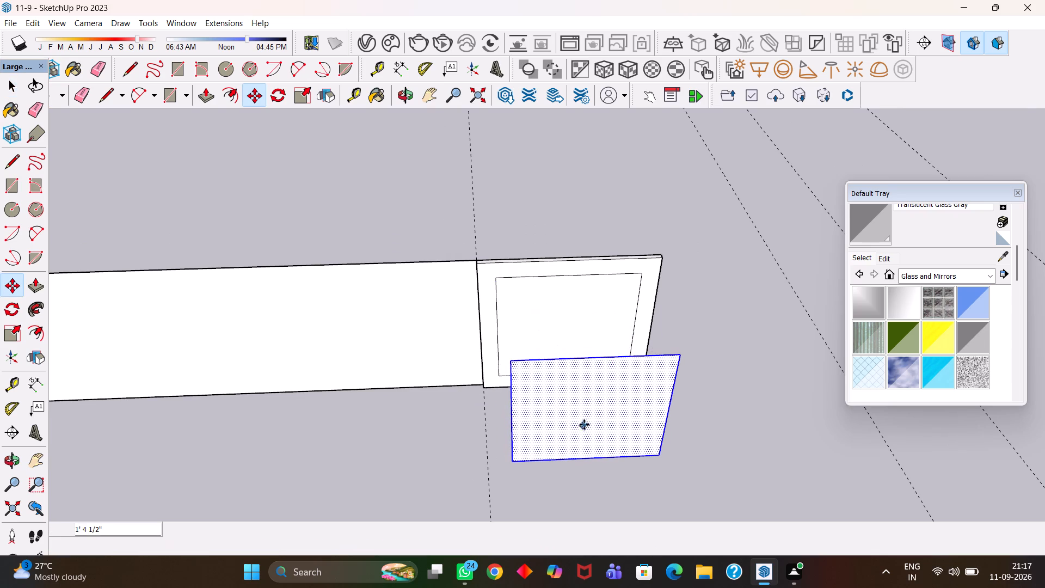
Extrude the copied inner face by 0.5" to make the glass pane.
key("p")
left_click(586, 423)
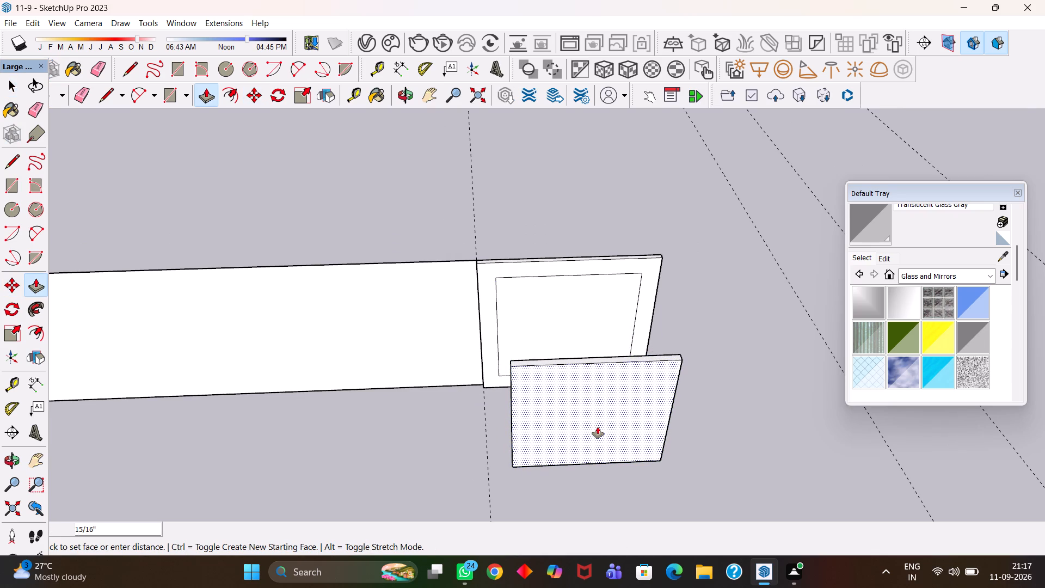
type("0.5\"")
key("Return")
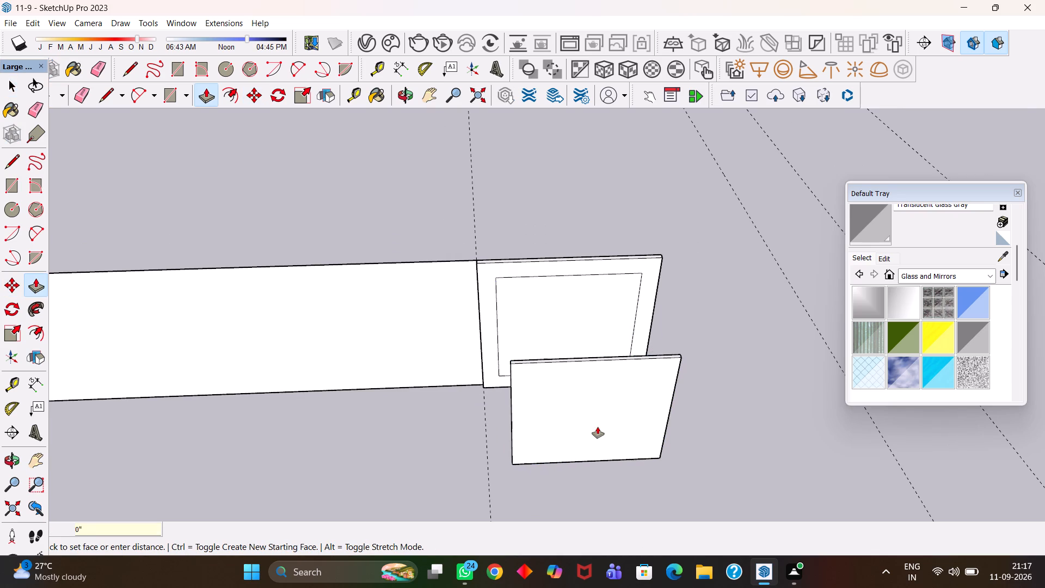
Paint all faces of the loose 0.5" pane with Translucent Glass Gray.
key("b")
left_click(601, 420)
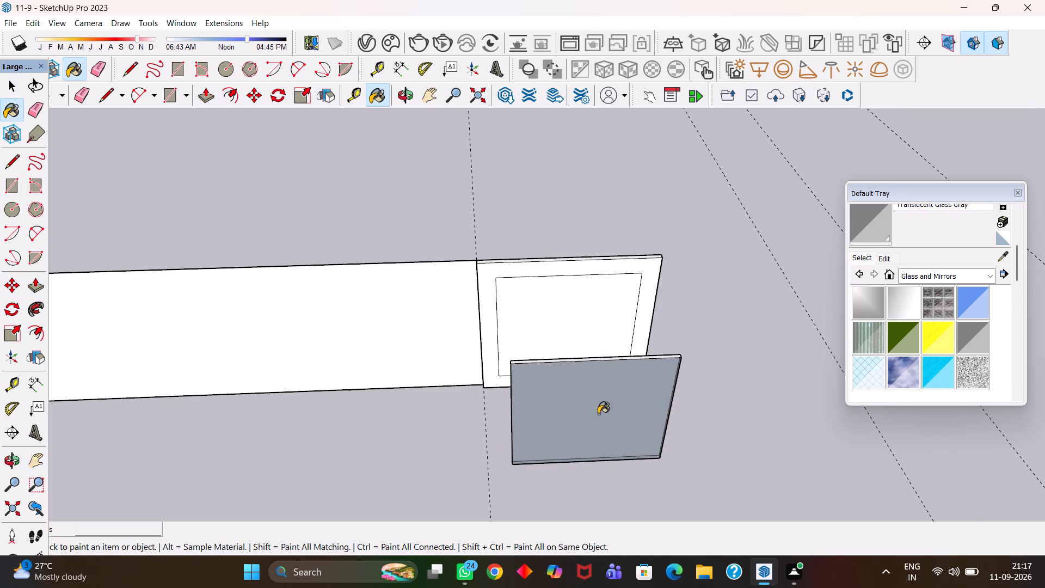
scroll(598, 427, "up", 2)
scroll(589, 420, "down", 2)
key("space")
triple_click(583, 414)
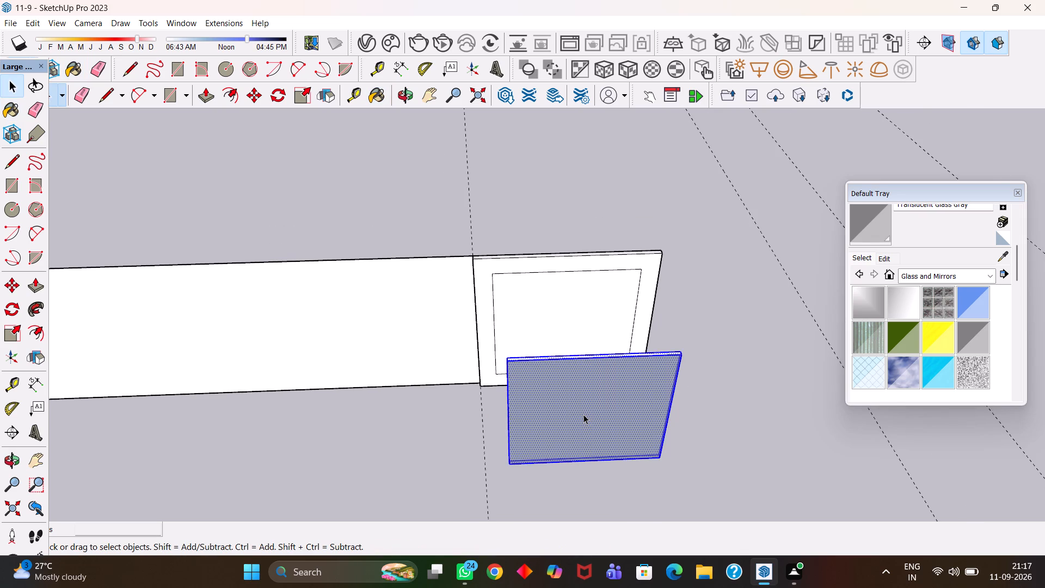
key("b")
left_click(583, 414)
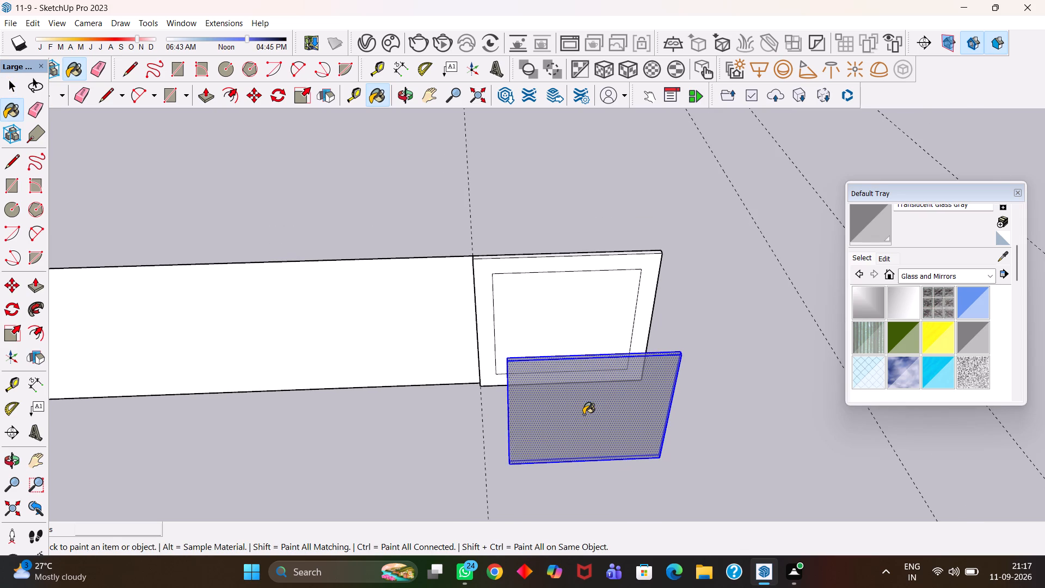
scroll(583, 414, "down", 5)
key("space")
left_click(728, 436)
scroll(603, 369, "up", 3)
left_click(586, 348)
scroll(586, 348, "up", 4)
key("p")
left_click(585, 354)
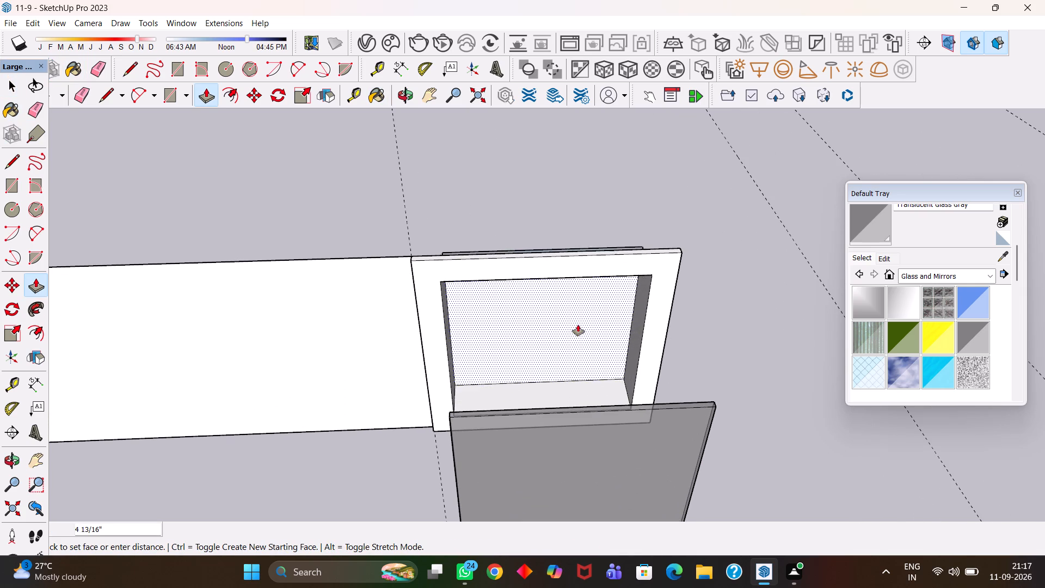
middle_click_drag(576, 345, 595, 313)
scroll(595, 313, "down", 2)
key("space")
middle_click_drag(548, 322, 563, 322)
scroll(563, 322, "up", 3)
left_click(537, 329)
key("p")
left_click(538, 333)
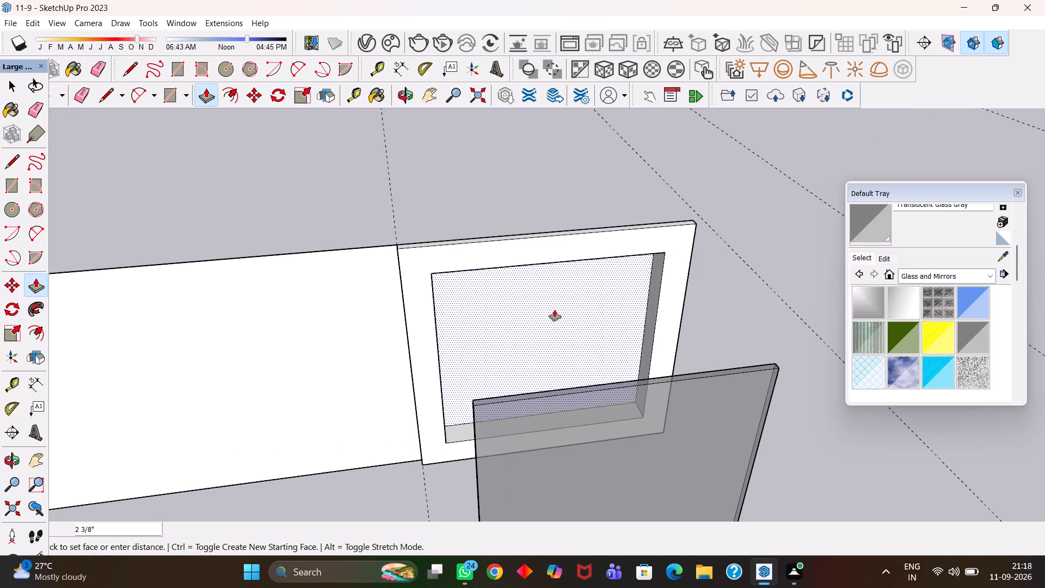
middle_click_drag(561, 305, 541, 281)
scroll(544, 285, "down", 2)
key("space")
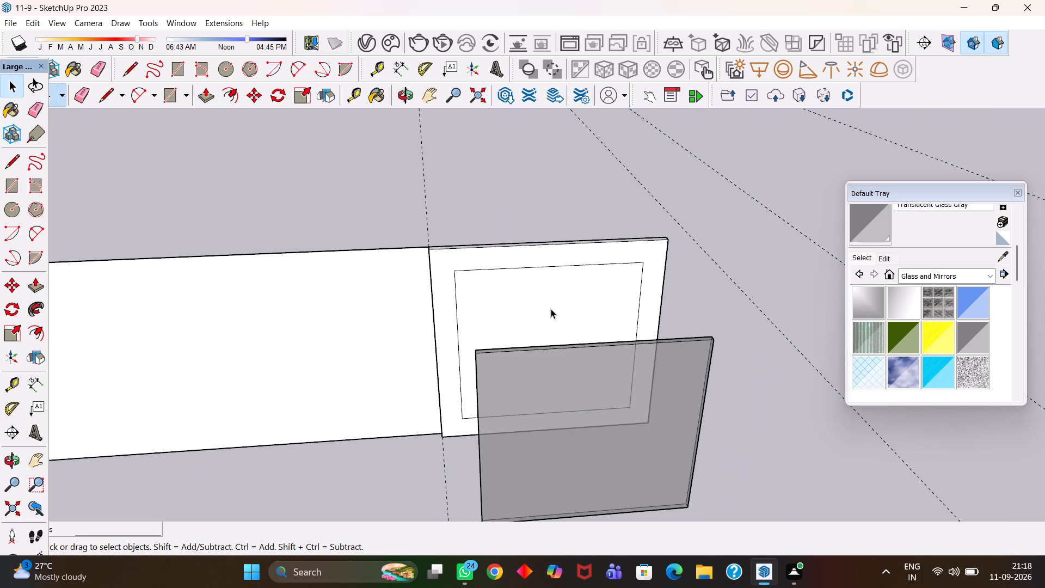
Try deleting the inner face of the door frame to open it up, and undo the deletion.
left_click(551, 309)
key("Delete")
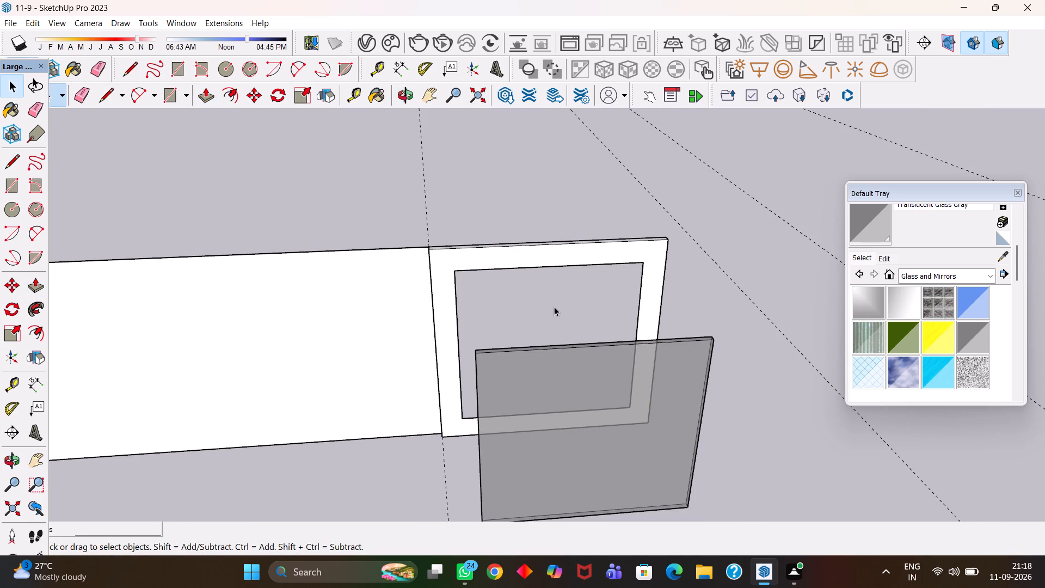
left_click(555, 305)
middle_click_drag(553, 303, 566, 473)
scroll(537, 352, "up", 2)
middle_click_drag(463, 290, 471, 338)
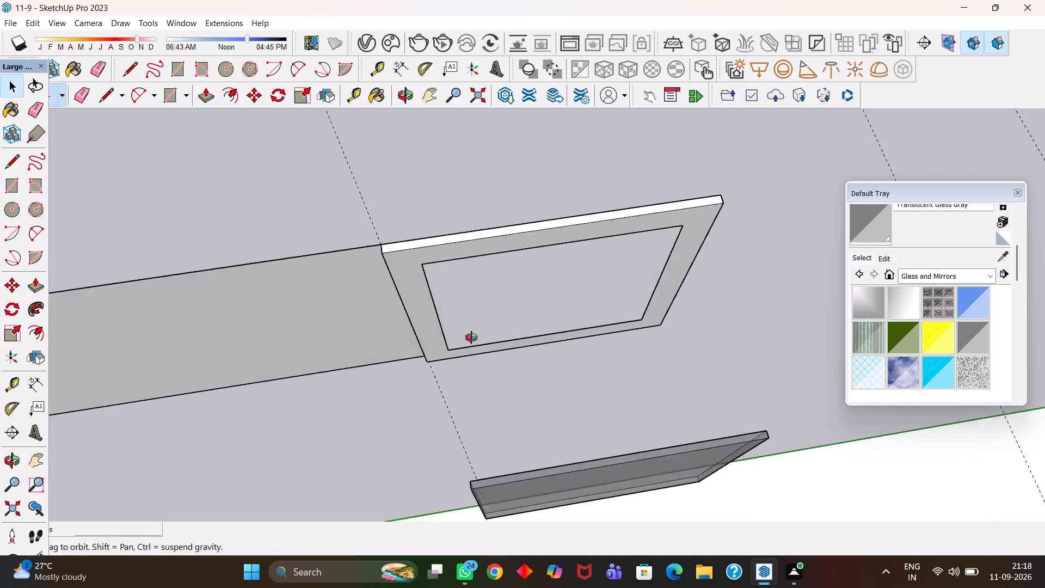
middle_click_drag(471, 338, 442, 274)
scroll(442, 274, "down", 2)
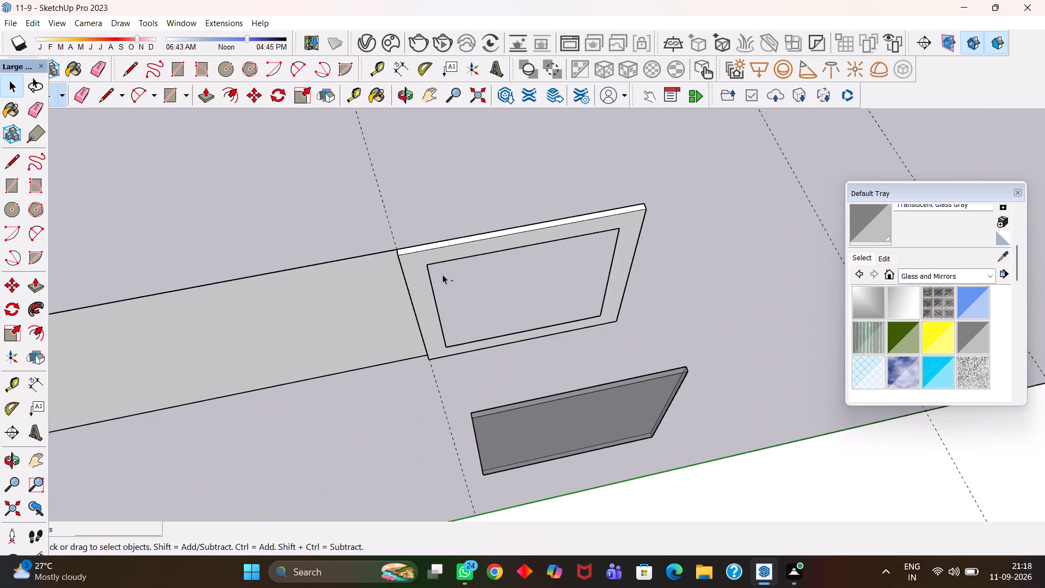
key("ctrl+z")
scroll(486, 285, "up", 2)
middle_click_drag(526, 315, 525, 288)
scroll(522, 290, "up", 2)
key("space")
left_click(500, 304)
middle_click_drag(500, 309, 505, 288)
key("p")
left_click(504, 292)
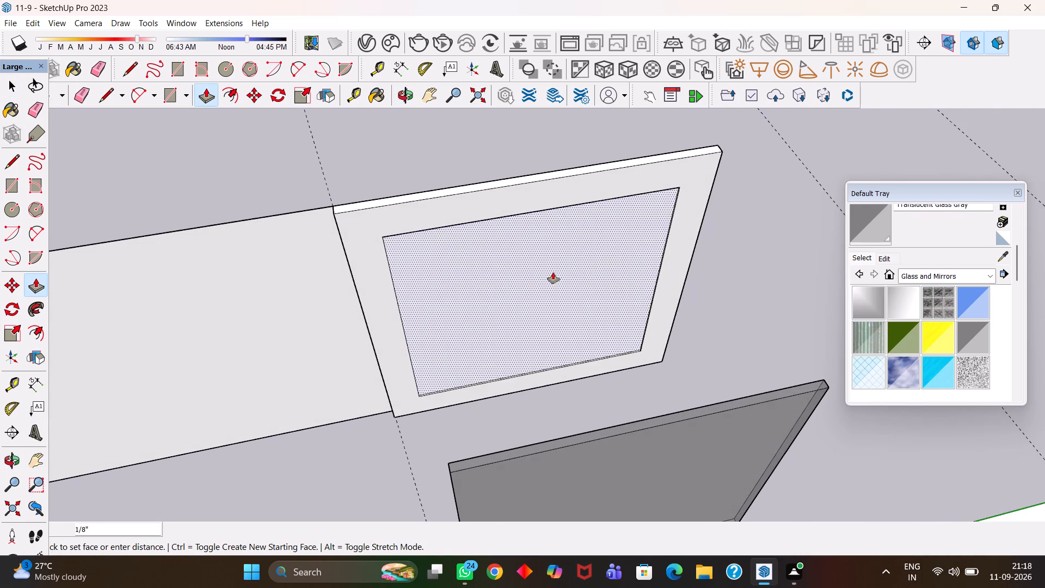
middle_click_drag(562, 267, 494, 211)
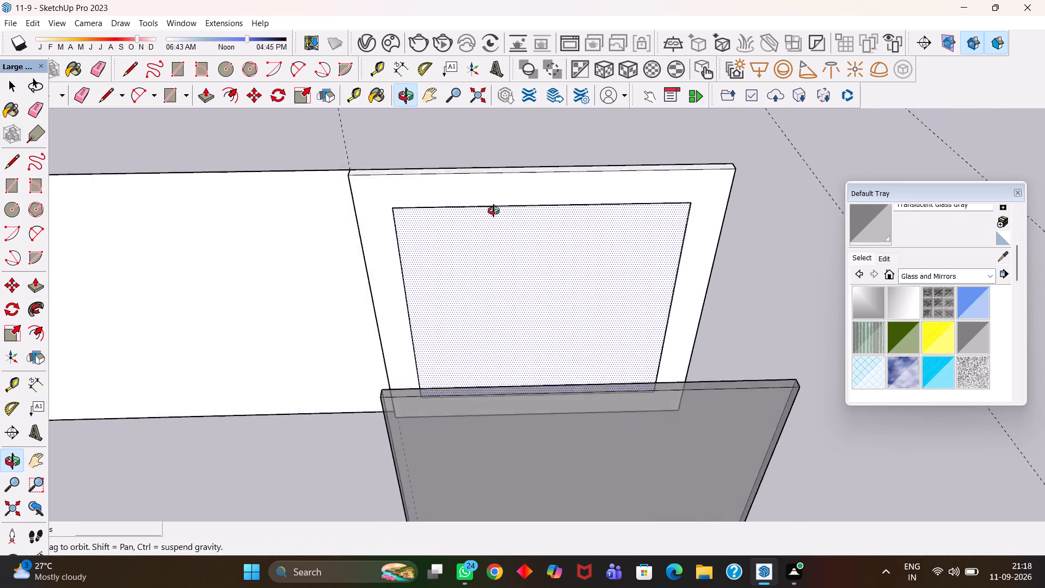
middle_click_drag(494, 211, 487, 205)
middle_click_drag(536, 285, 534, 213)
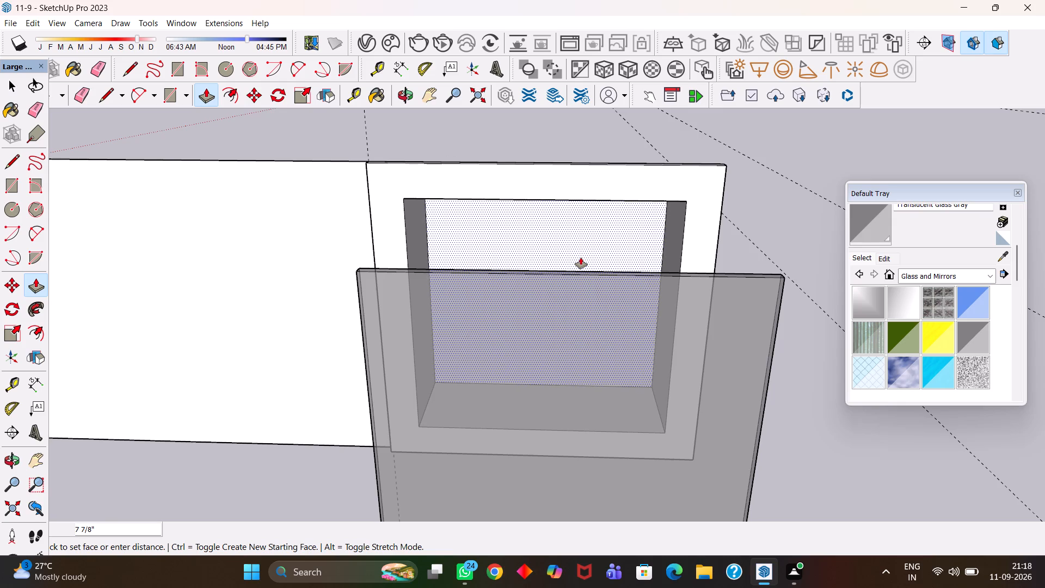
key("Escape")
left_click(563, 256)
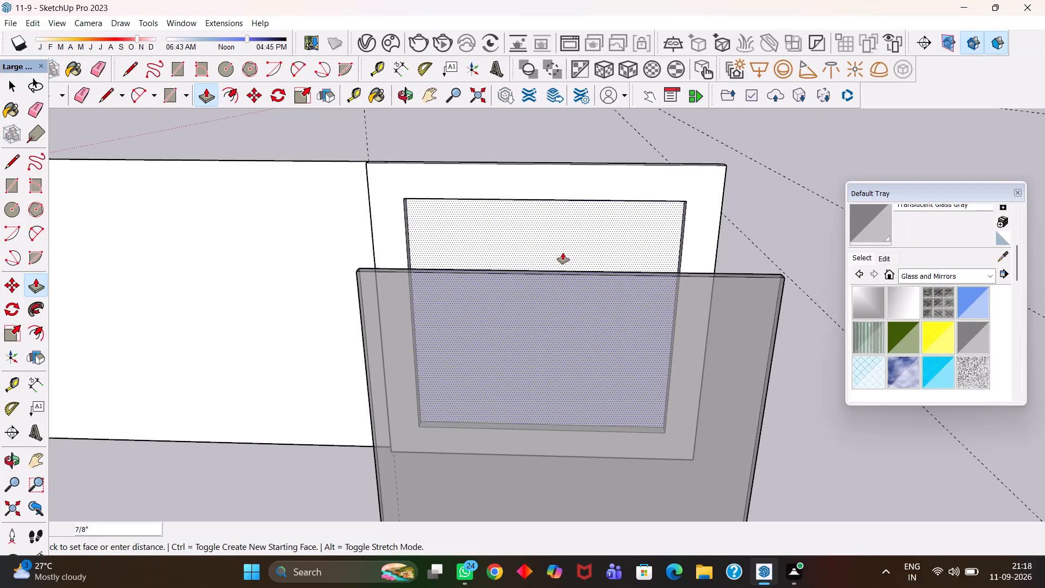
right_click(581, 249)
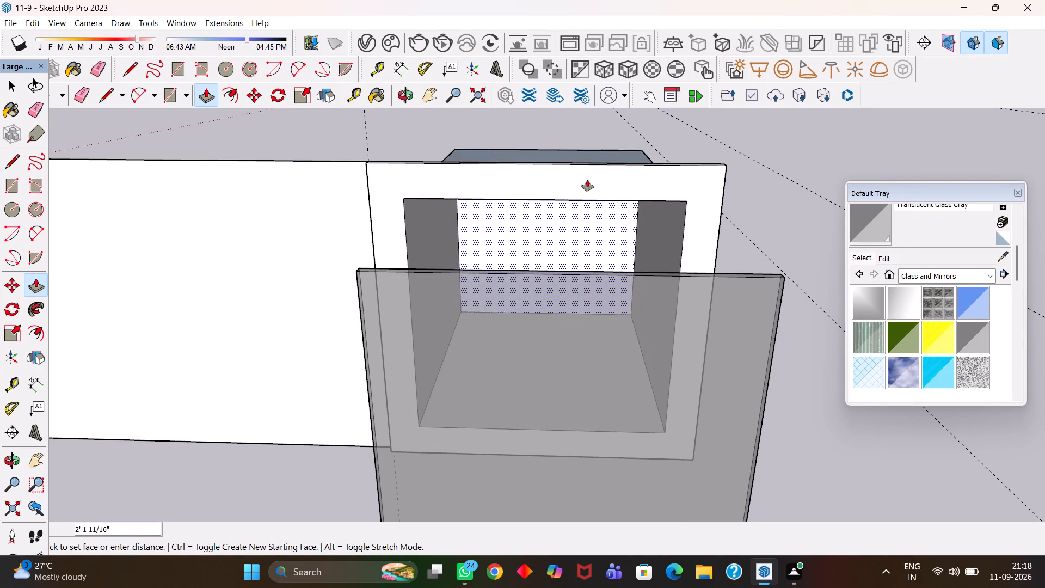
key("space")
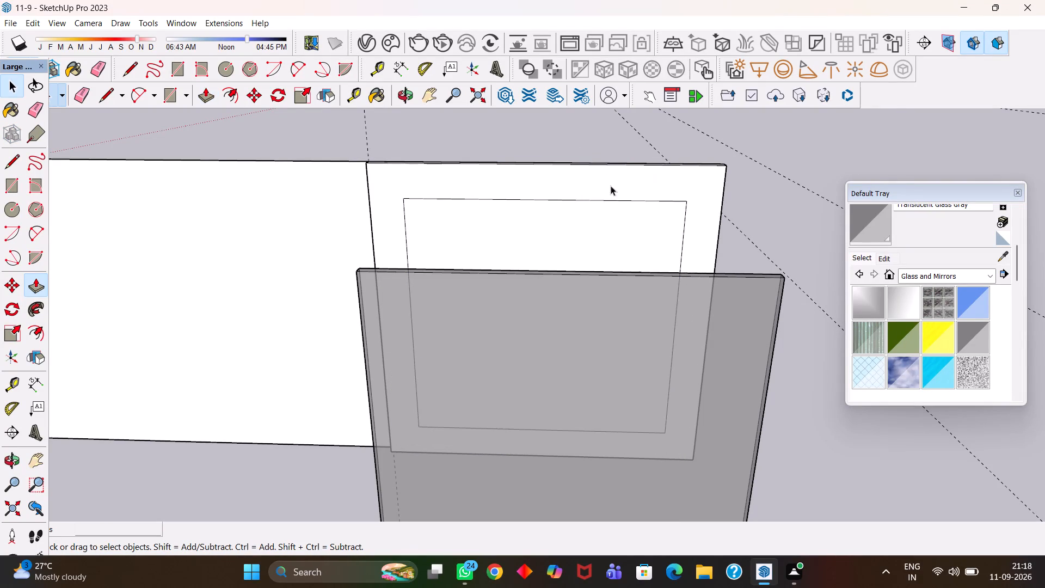
Delete the inner rectangular face of the door frame to open it up for the glass.
scroll(585, 232, "down", 4)
left_click(567, 234)
key("Delete")
scroll(556, 241, "down", 2)
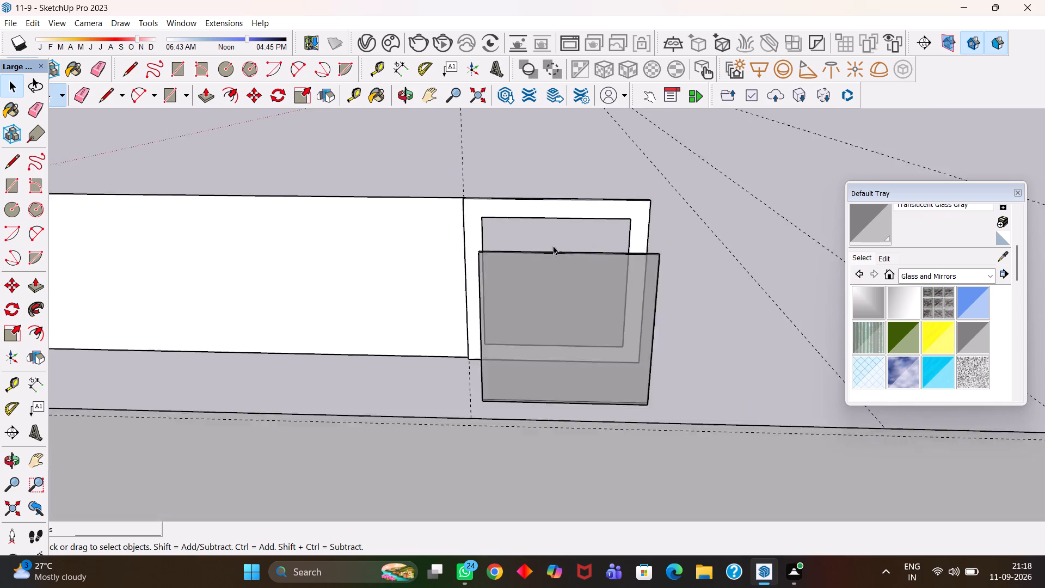
Select all of the loose glass pane's geometry and make it a group.
scroll(553, 246, "down", 2)
middle_click_drag(552, 298, 591, 370)
scroll(580, 356, "up", 3)
key("space")
left_click(569, 332)
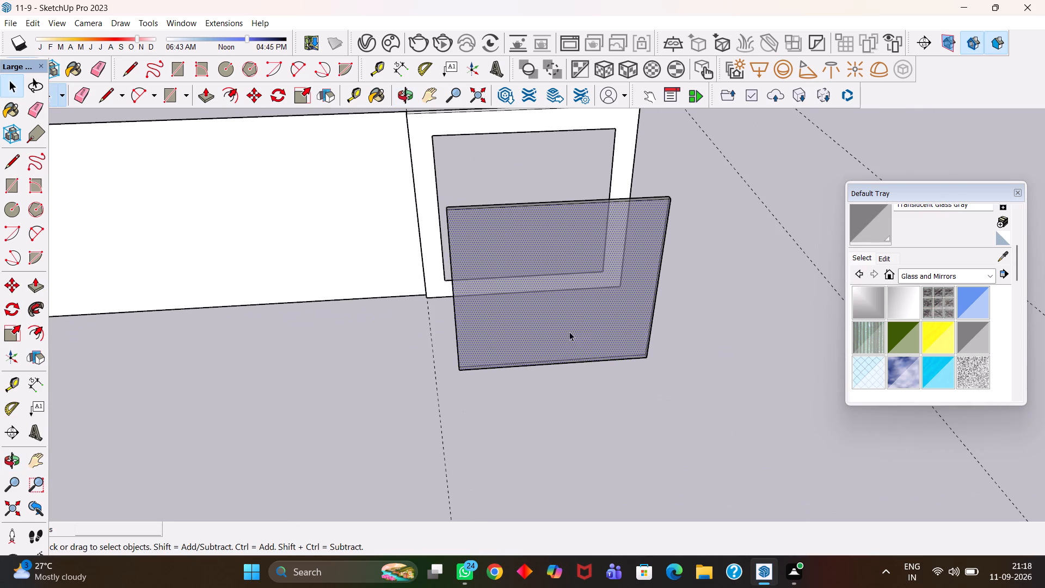
middle_click(582, 334)
scroll(580, 335, "up", 2)
triple_click(580, 335)
left_click(580, 335)
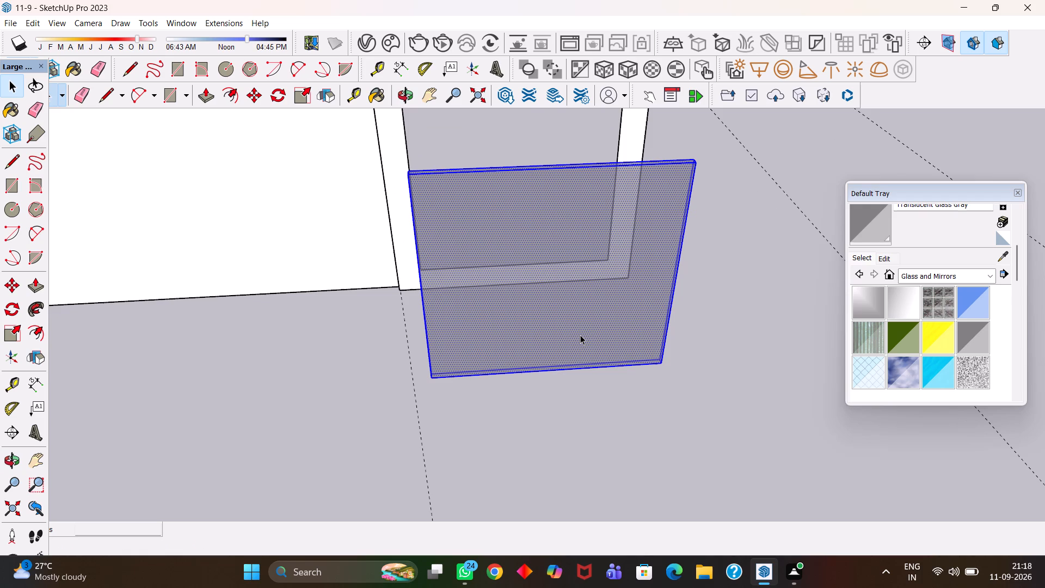
right_click(580, 335)
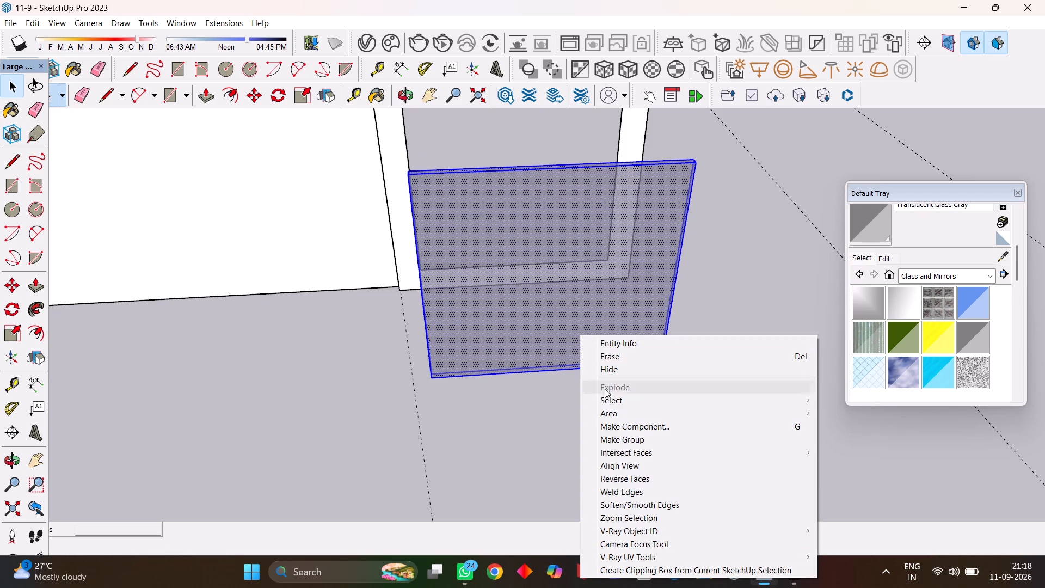
left_click(622, 444)
Move the glass pane group about 1' 5" by its lower corner into the matching corner of the door frame's opening.
key("m")
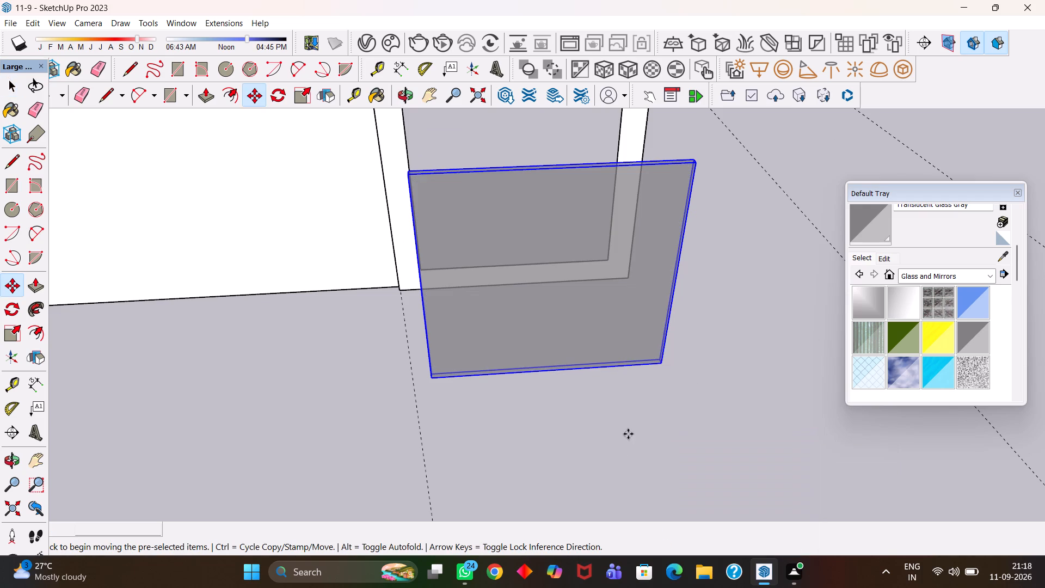
left_click(658, 365)
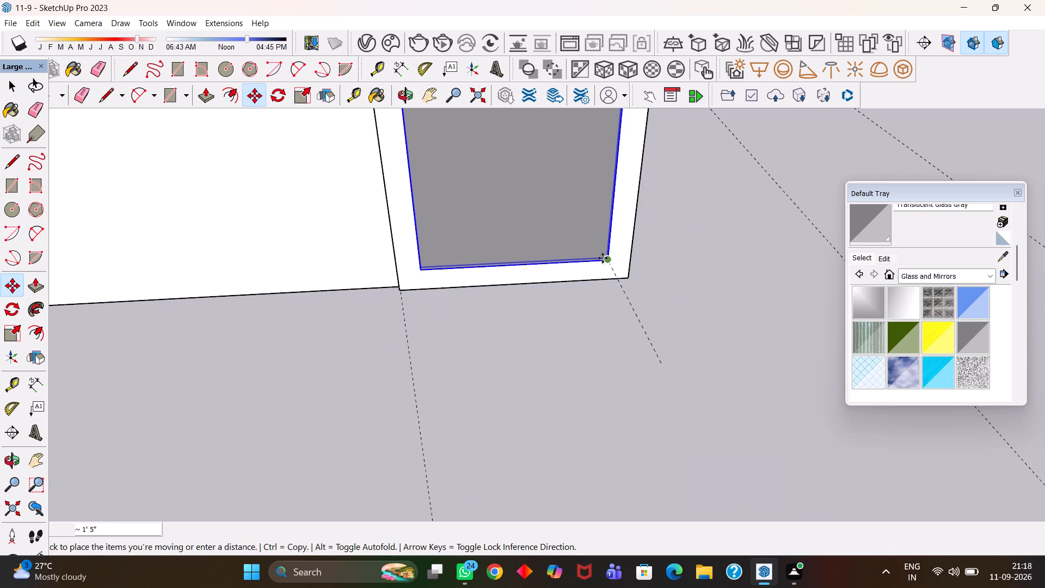
left_click(603, 258)
Push/Pull the face seen inside the door frame's open back by about 11/16" to the frame's rear edge.
scroll(603, 258, "up", 15)
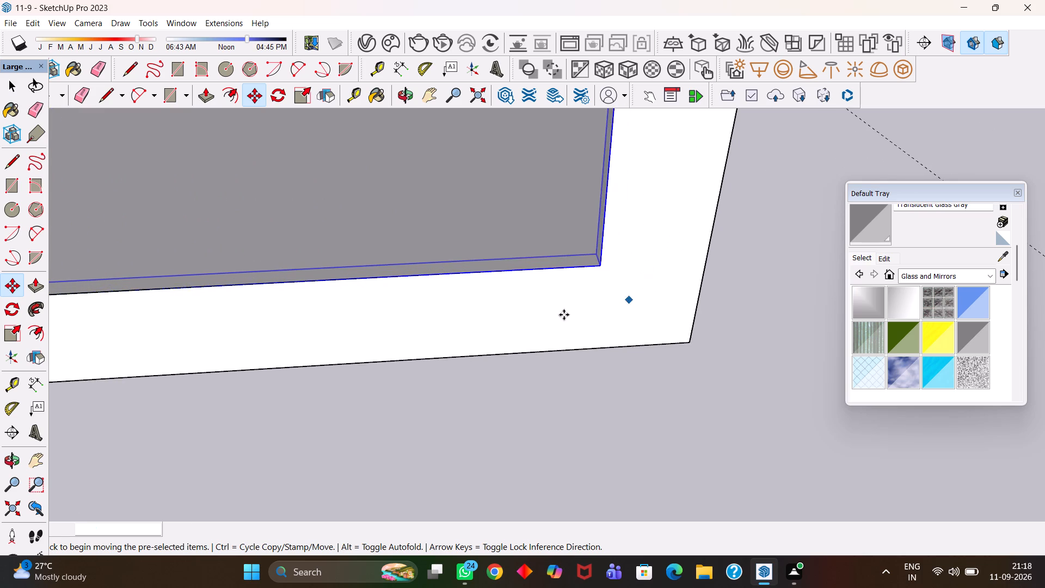
scroll(471, 326, "up", 1)
middle_click_drag(619, 295, 383, 418)
scroll(551, 341, "down", 9)
scroll(677, 357, "up", 1)
middle_click_drag(675, 357, 368, 342)
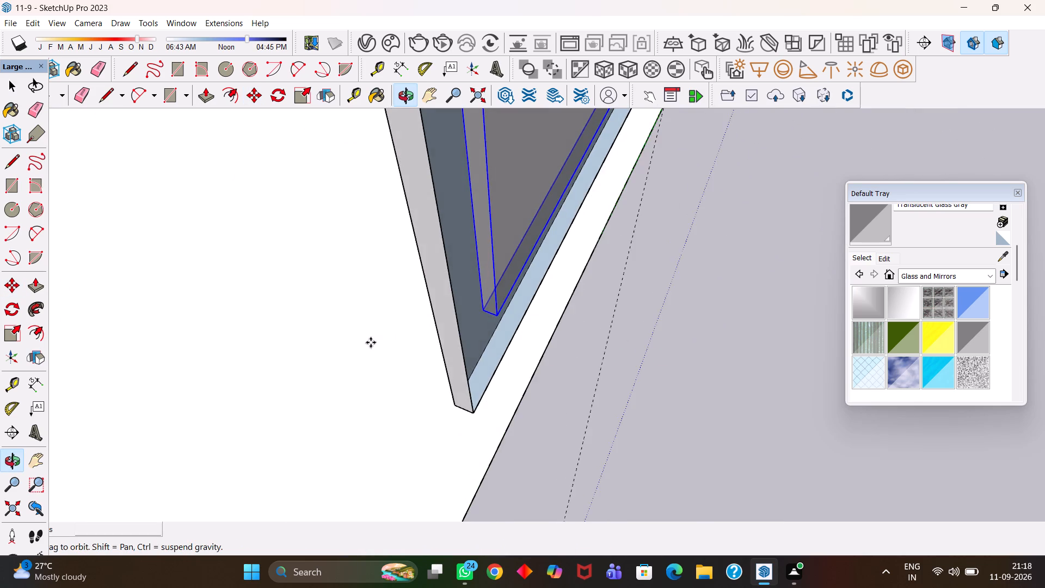
middle_click_drag(475, 332, 432, 340)
scroll(431, 340, "up", 2)
key("space")
left_click(463, 328)
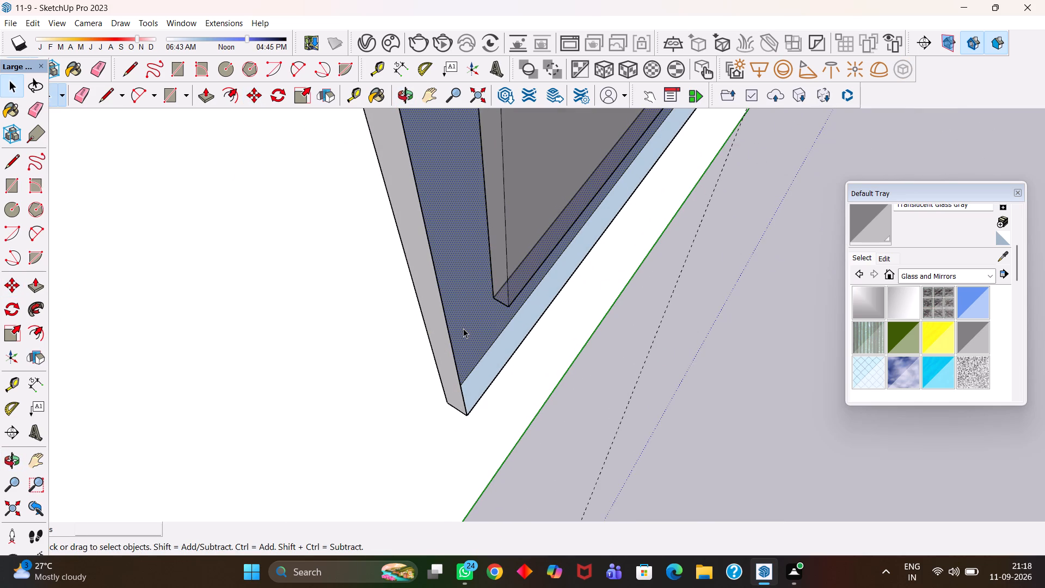
key("p")
left_click(463, 328)
left_click(452, 352)
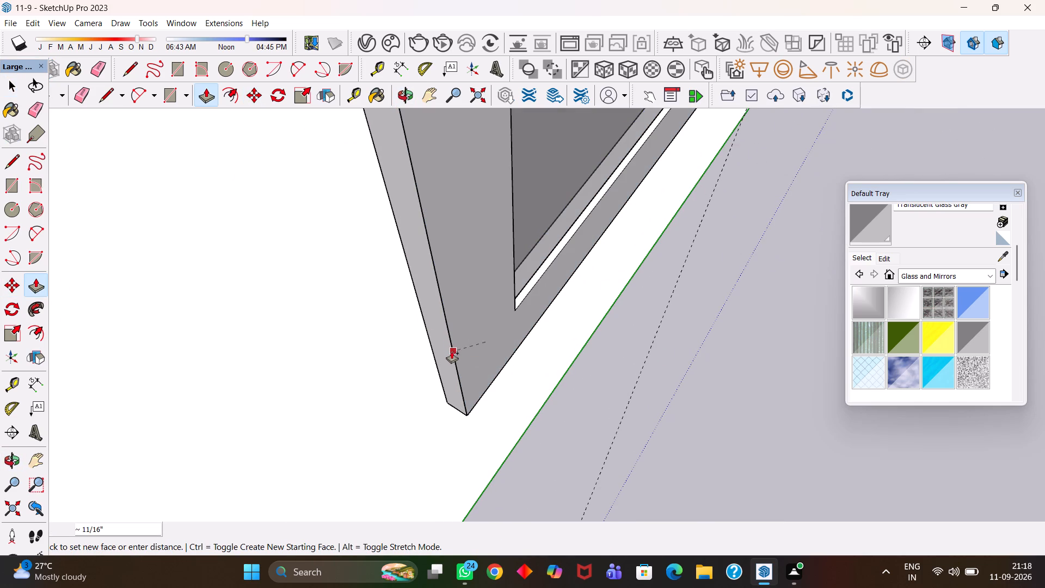
scroll(442, 363, "down", 4)
middle_click_drag(397, 368, 604, 385)
scroll(604, 385, "down", 7)
middle_click_drag(449, 376, 675, 362)
scroll(482, 341, "up", 4)
middle_click_drag(484, 346, 535, 330)
key("space")
left_click(529, 382)
Erase the edges of the long leftover rectangle beside the glass door so only the door remains.
scroll(487, 380, "down", 3)
middle_click_drag(471, 382, 558, 335)
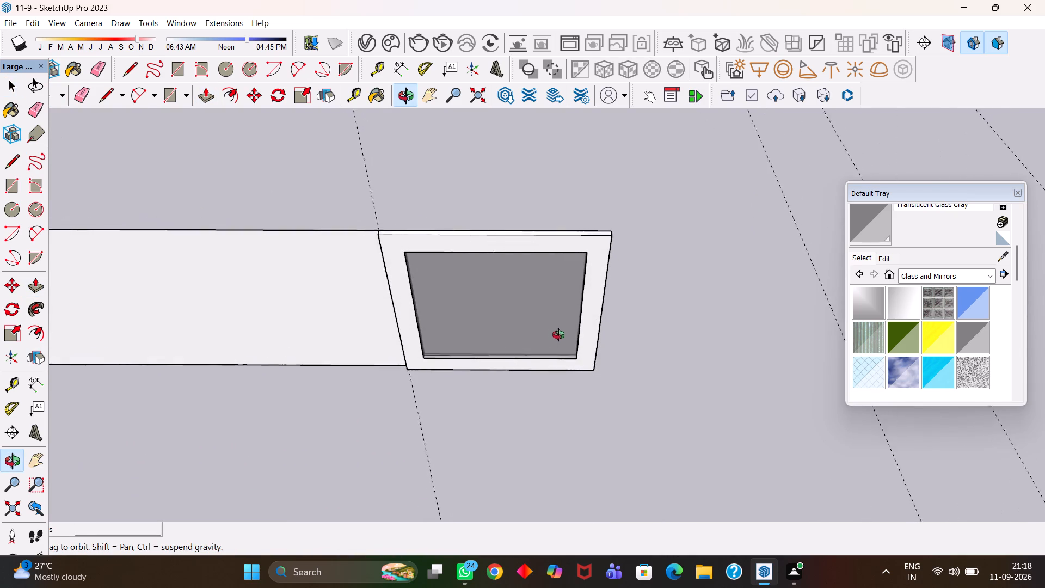
middle_click_drag(558, 335, 574, 334)
scroll(574, 334, "up", 2)
scroll(561, 341, "down", 4)
key("h")
left_click_drag(392, 341, 545, 331)
scroll(526, 331, "down", 4)
middle_click_drag(451, 310, 454, 318)
scroll(454, 318, "down", 1)
key("e")
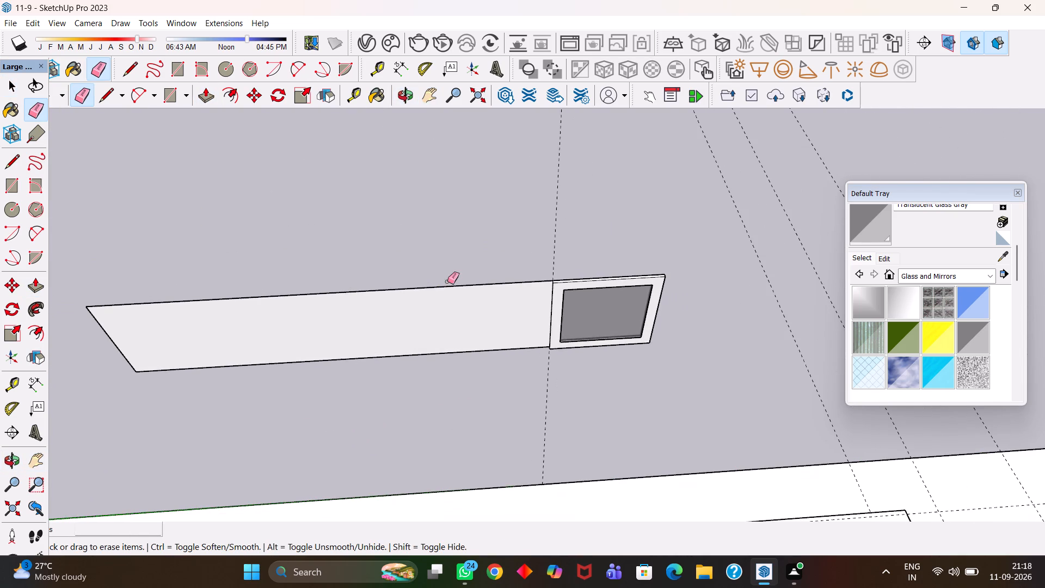
left_click_drag(447, 281, 434, 362)
left_click_drag(405, 273, 377, 315)
scroll(373, 317, "down", 4)
left_click_drag(298, 283, 211, 335)
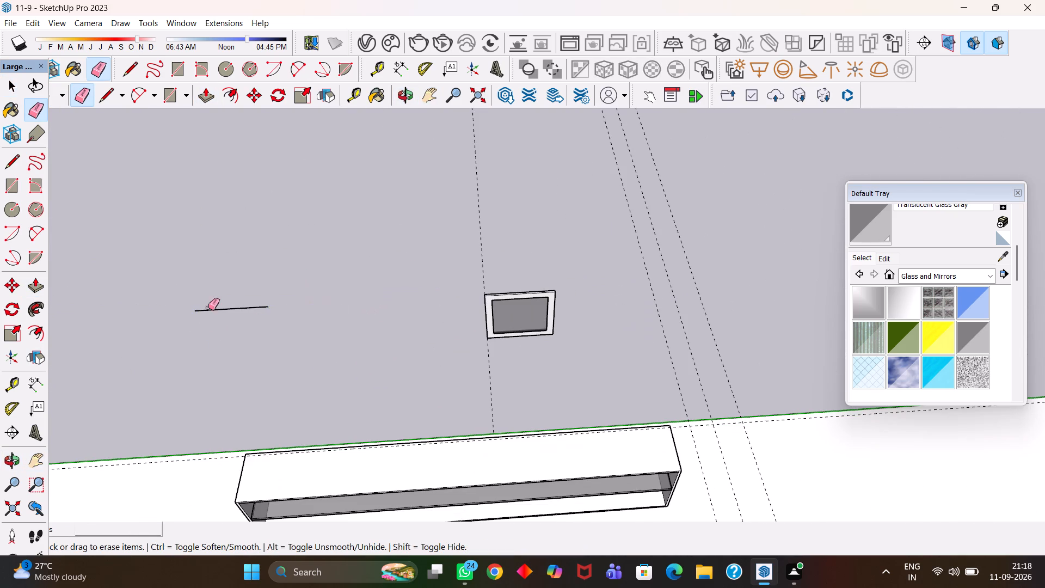
left_click_drag(208, 308, 207, 324)
scroll(256, 317, "down", 3)
scroll(466, 346, "up", 4)
left_click_drag(401, 269, 366, 269)
Select the door frame together with its glass pane and make them one group.
scroll(441, 344, "up", 2)
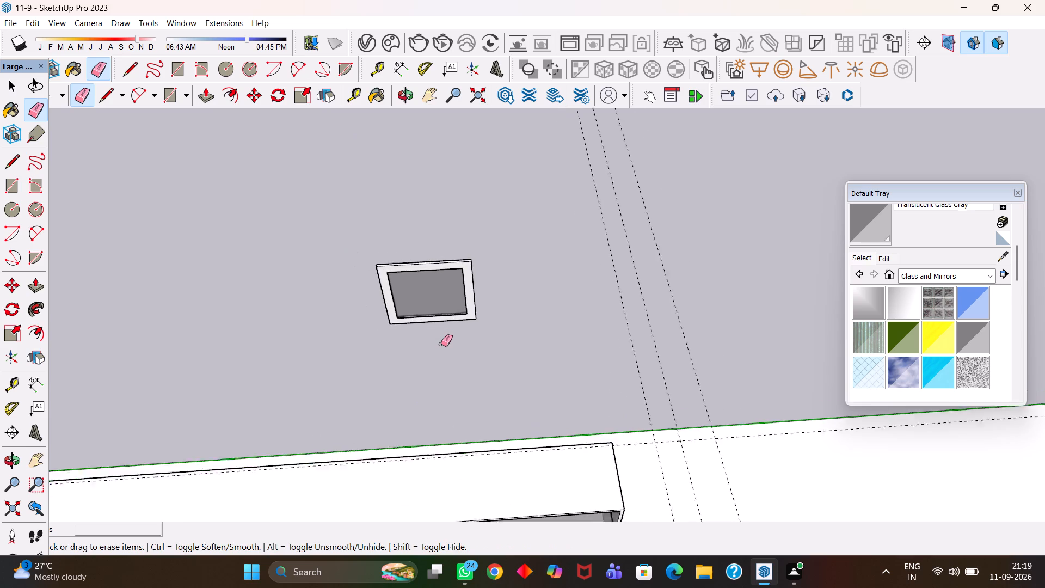
scroll(441, 344, "up", 4)
key("h")
scroll(441, 344, "down", 4)
middle_click_drag(445, 293, 438, 305)
scroll(438, 304, "up", 3)
left_click_drag(438, 298, 453, 323)
middle_click_drag(452, 314, 457, 327)
scroll(457, 327, "up", 1)
scroll(457, 327, "down", 3)
key("space")
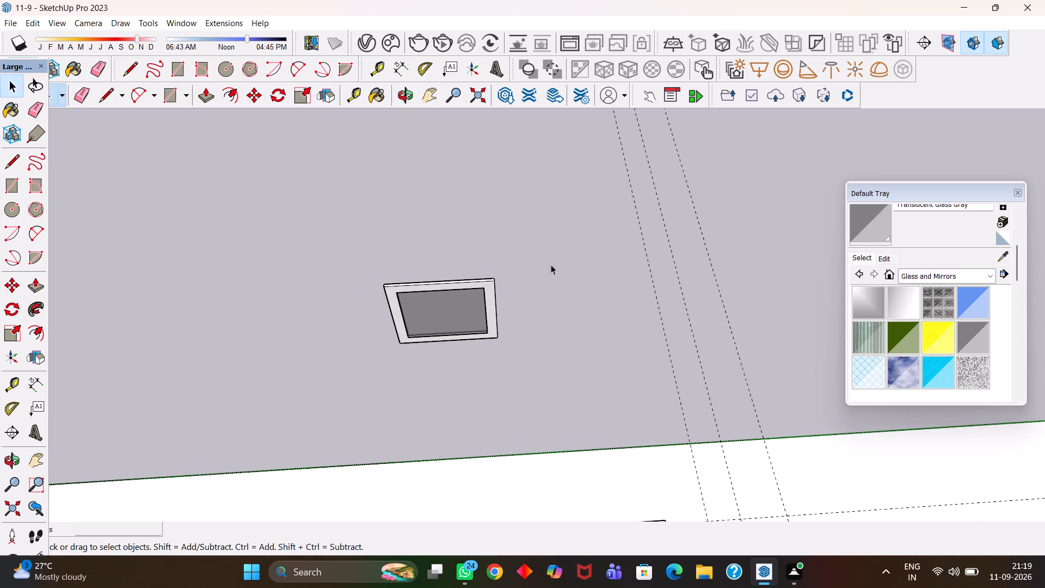
left_click_drag(528, 258, 372, 367)
scroll(437, 330, "up", 2)
right_click(437, 320)
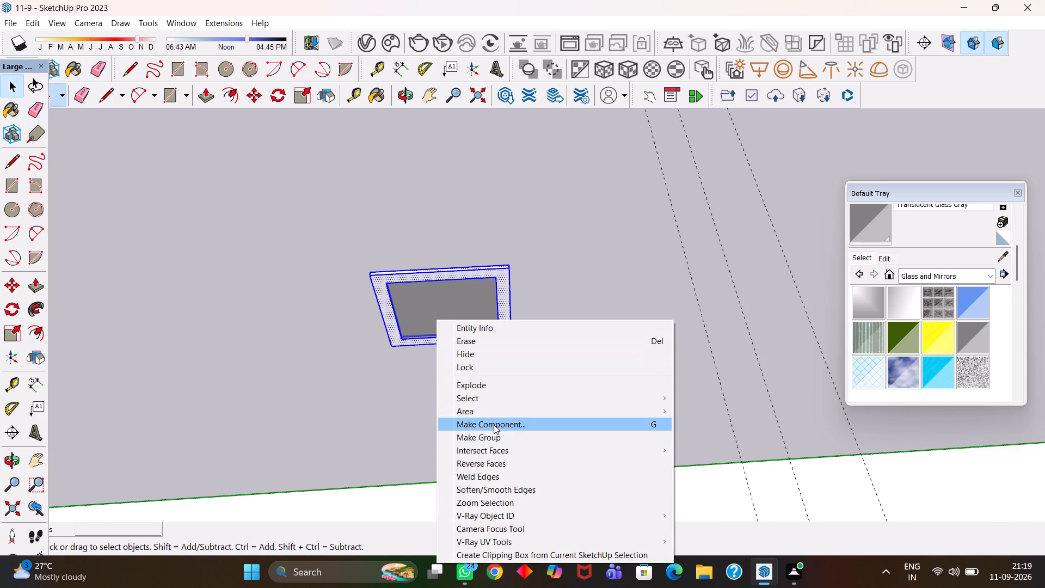
left_click(493, 436)
Move the glass door group 6' 6 3/16" by its upper corner onto the end corner of the overhead cabinet's open front.
scroll(435, 348, "down", 4)
middle_click_drag(449, 330, 452, 356)
scroll(452, 356, "up", 1)
key("m")
scroll(452, 356, "up", 2)
left_click(494, 264)
key("h")
scroll(457, 352, "down", 5)
left_click_drag(484, 398, 442, 277)
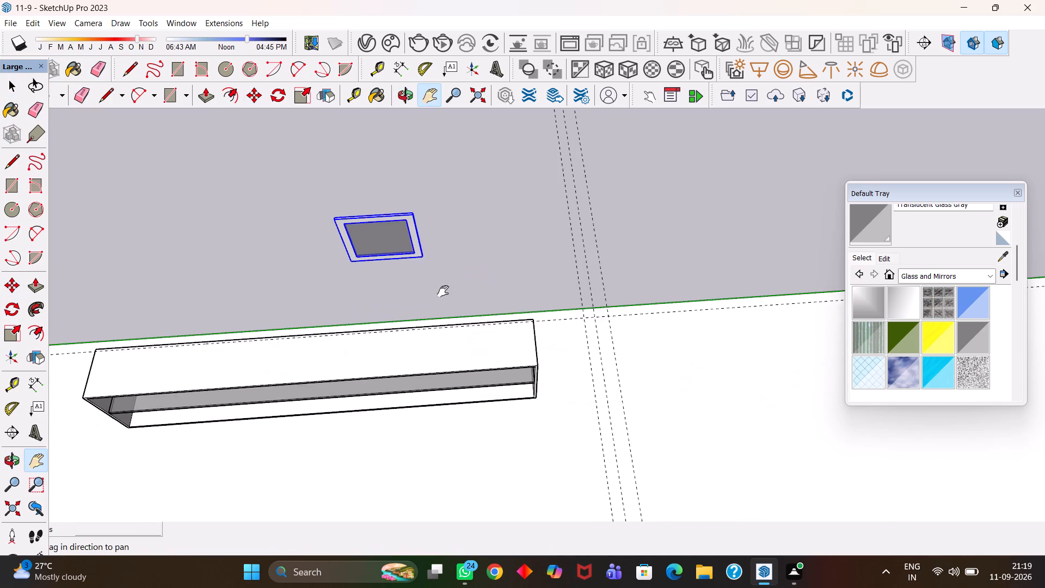
scroll(479, 357, "up", 7)
key("Escape")
left_click(586, 365)
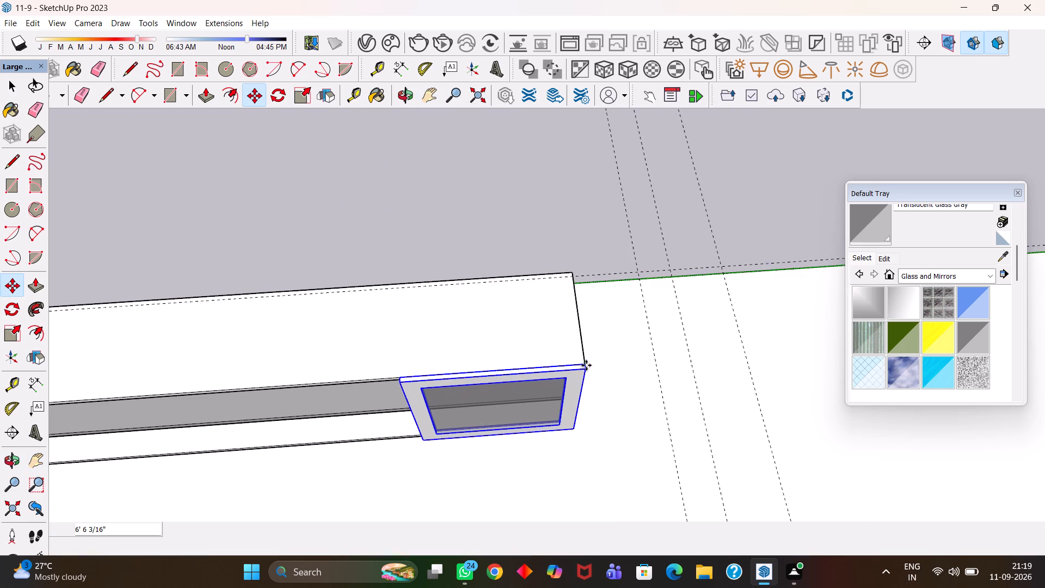
Copy the glass door about 8' 4 13/16" to the cabinet front's opposite end and divide the spacing with /4 for evenly spaced doors.
scroll(482, 360, "up", 2)
left_click(383, 381)
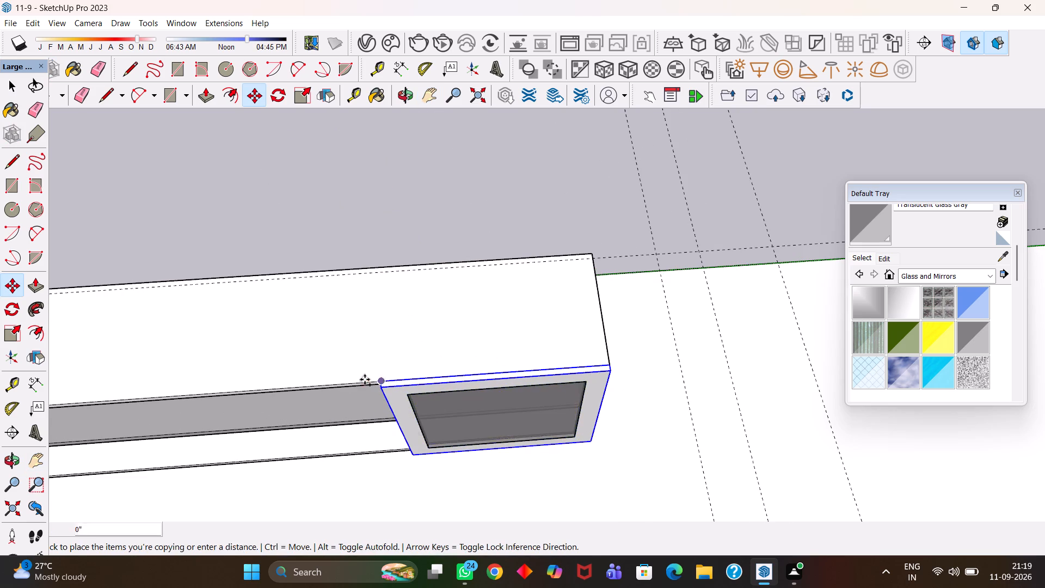
scroll(342, 378, "down", 5)
key("h")
left_click_drag(271, 372, 470, 373)
scroll(415, 378, "down", 5)
left_click_drag(240, 380, 406, 351)
left_click_drag(262, 372, 317, 370)
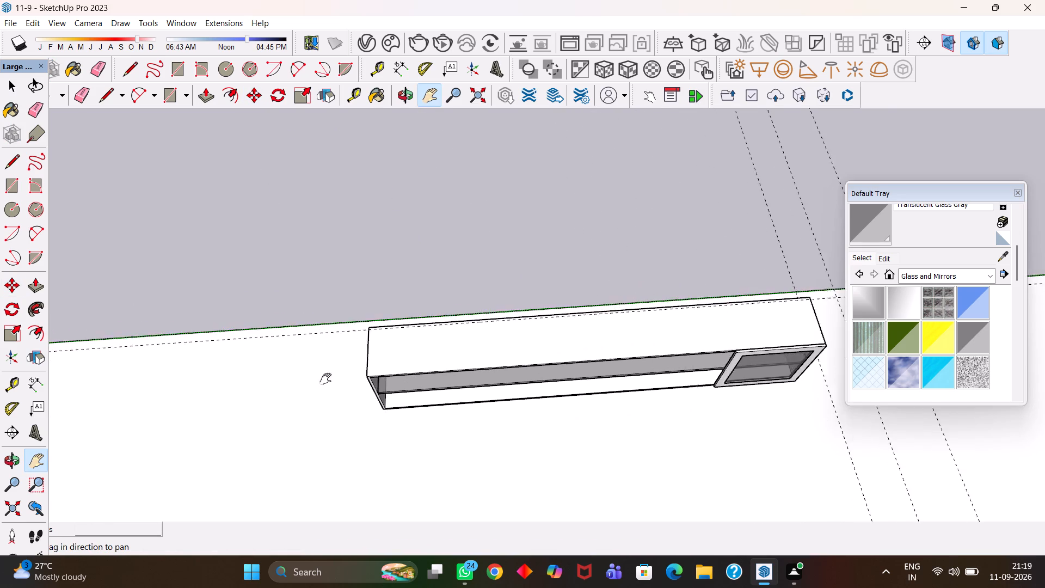
scroll(325, 379, "up", 7)
key("Escape")
left_click(403, 350)
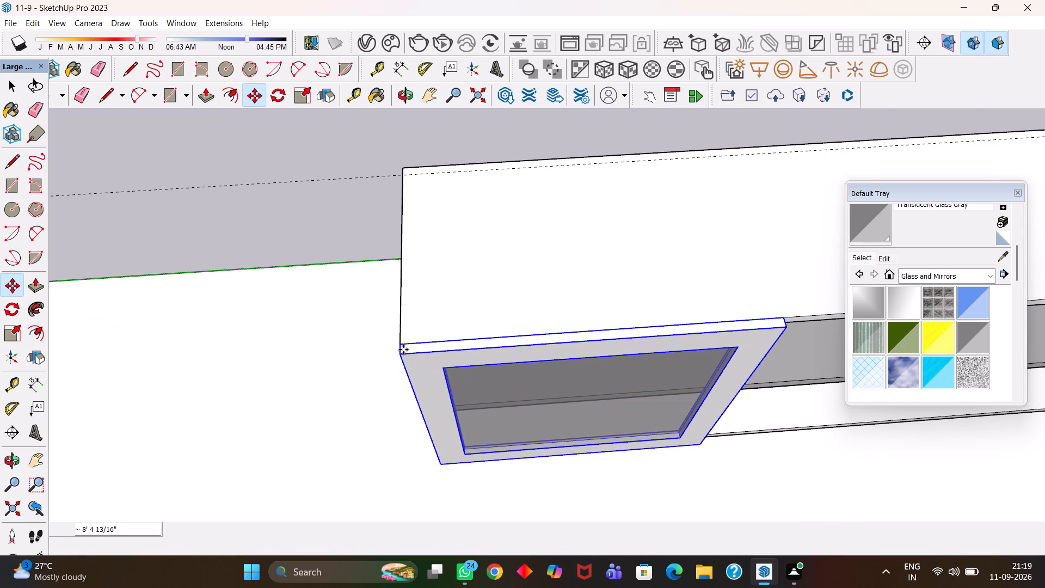
type("/5")
key("Return")
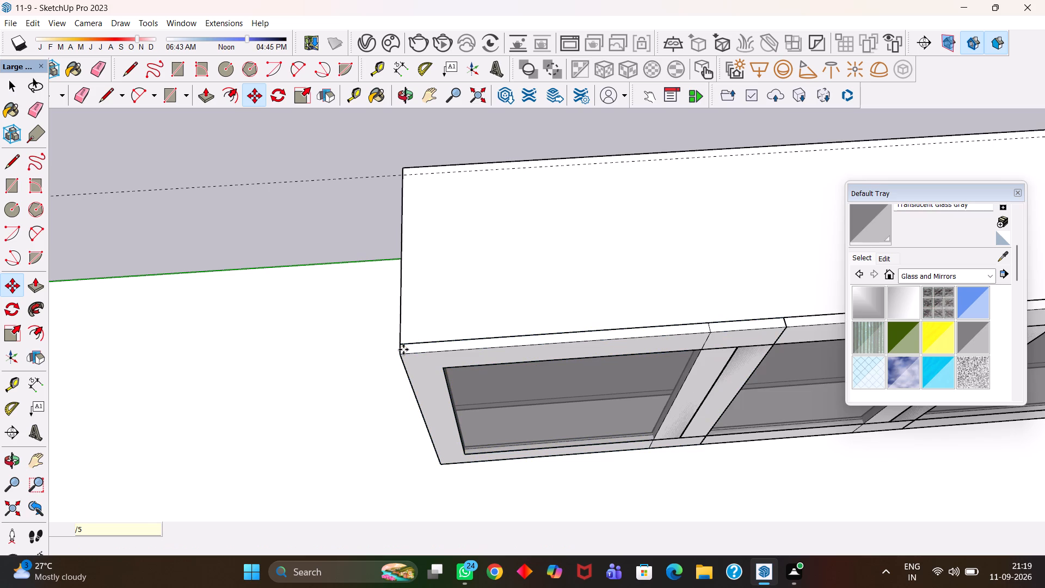
type("/4")
key("Return")
Examine the row of glass doors along the overhead cabinet's front from several angles for fit and spacing.
key("h")
scroll(417, 351, "down", 7)
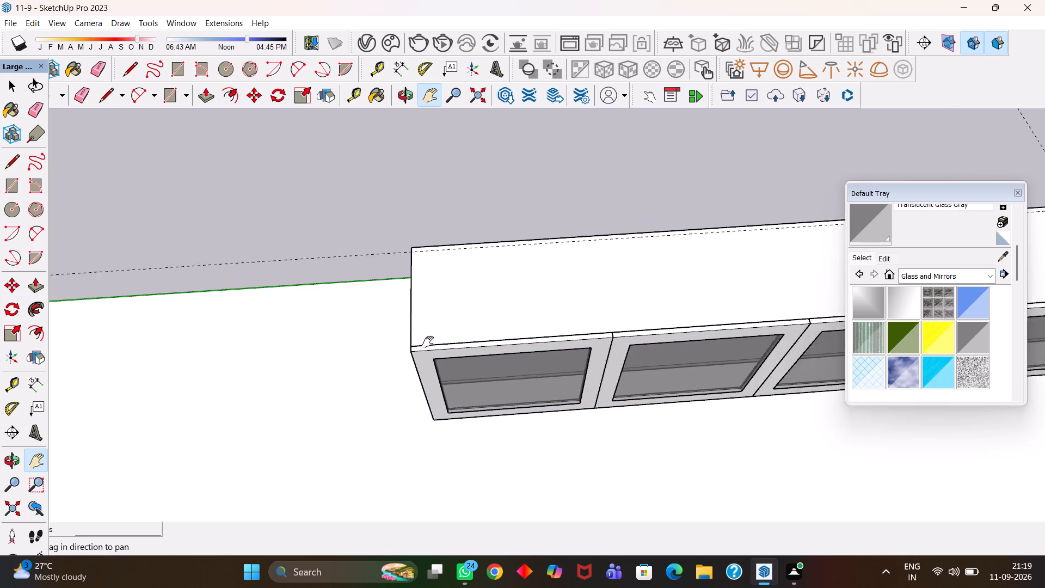
scroll(428, 342, "down", 8)
middle_click_drag(437, 364, 440, 327)
scroll(440, 327, "up", 9)
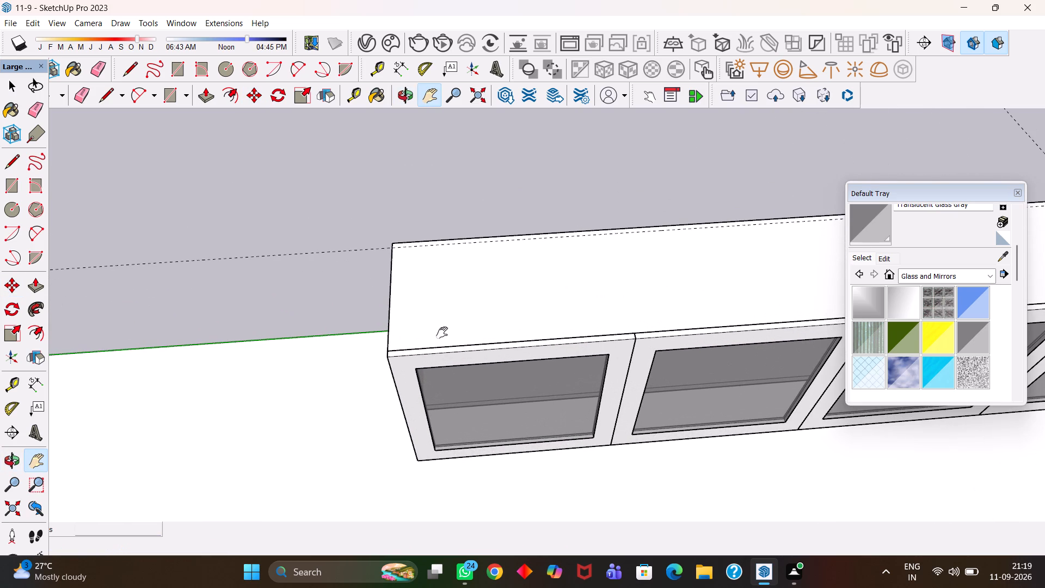
scroll(442, 333, "up", 3)
scroll(442, 333, "down", 8)
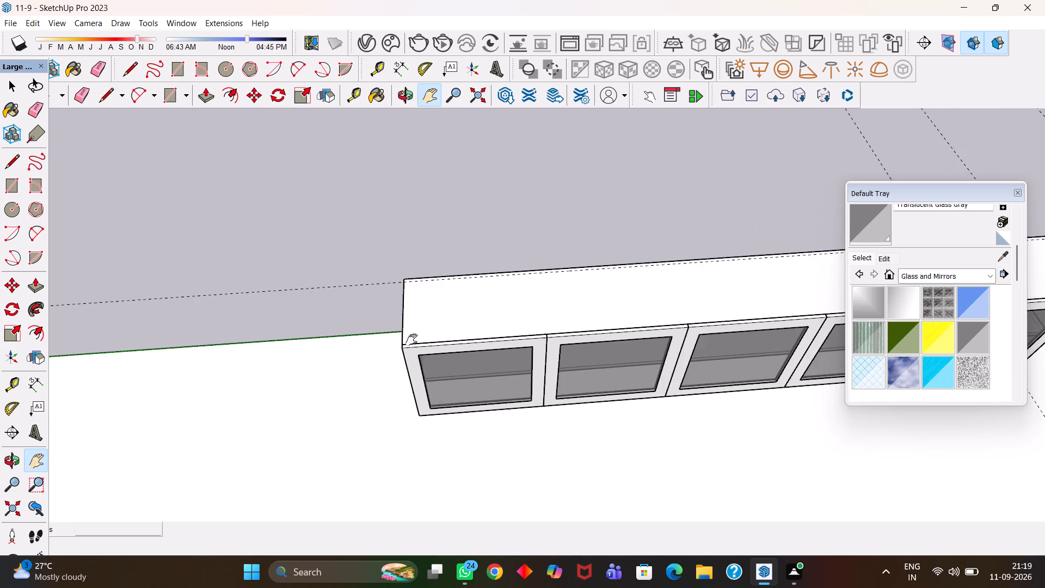
scroll(411, 340, "down", 13)
scroll(462, 366, "up", 1)
middle_click_drag(464, 364, 475, 295)
scroll(475, 295, "up", 2)
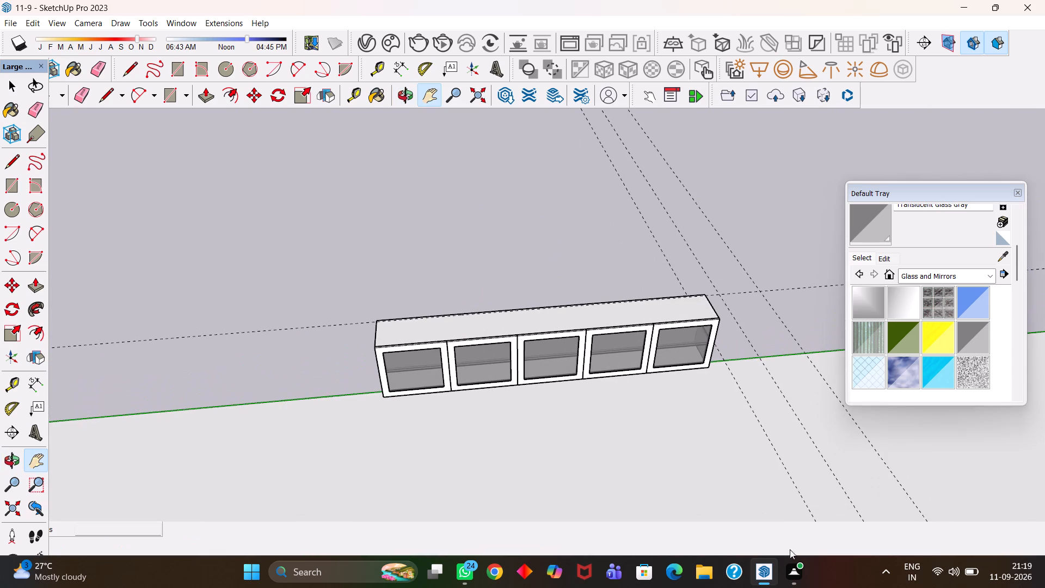
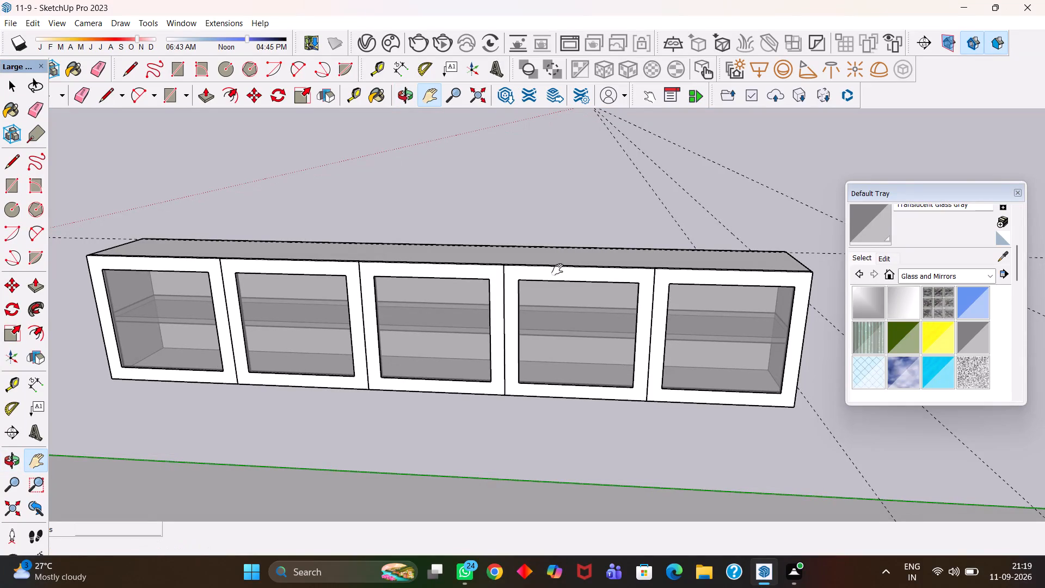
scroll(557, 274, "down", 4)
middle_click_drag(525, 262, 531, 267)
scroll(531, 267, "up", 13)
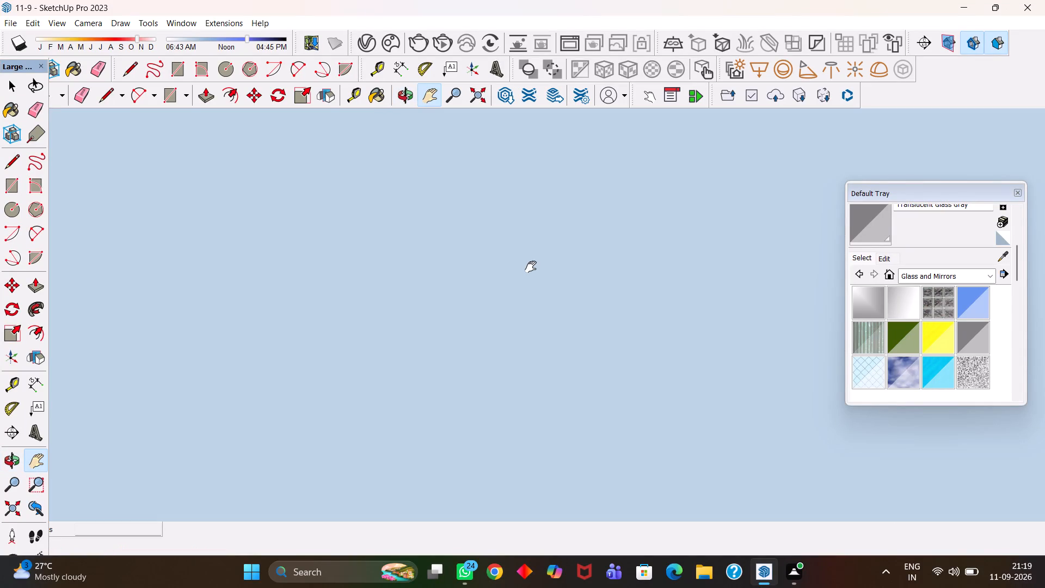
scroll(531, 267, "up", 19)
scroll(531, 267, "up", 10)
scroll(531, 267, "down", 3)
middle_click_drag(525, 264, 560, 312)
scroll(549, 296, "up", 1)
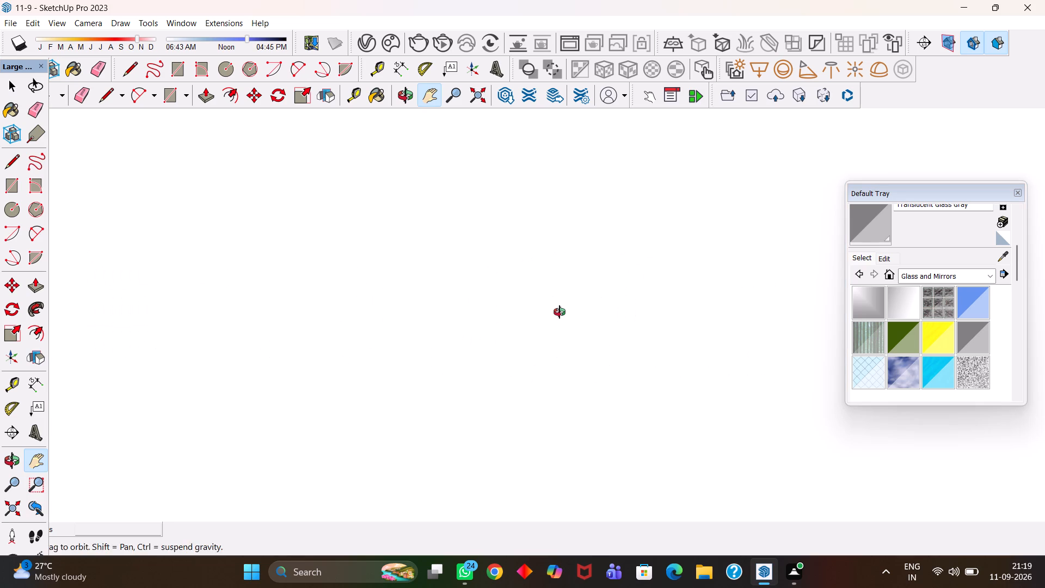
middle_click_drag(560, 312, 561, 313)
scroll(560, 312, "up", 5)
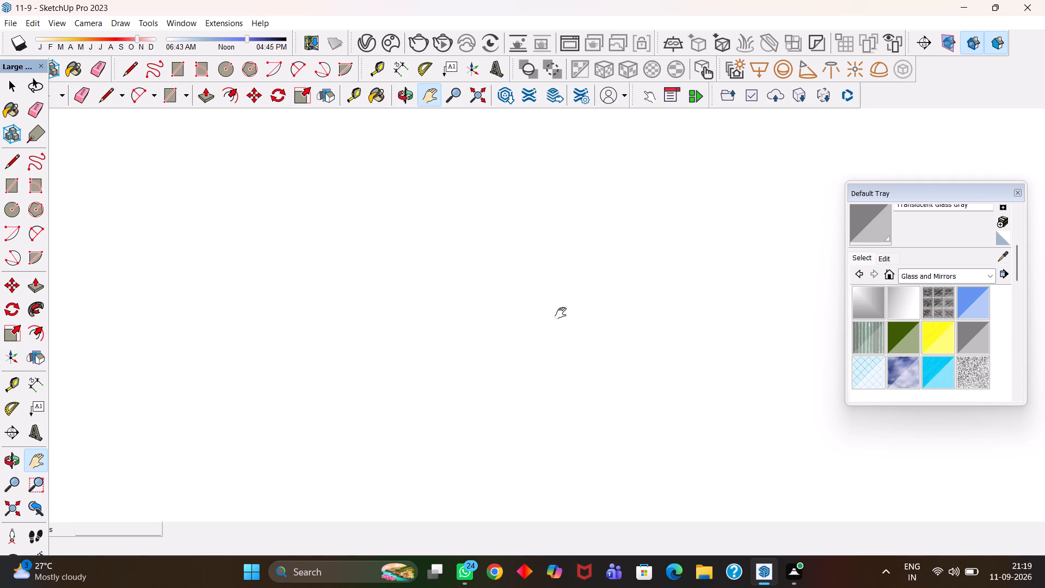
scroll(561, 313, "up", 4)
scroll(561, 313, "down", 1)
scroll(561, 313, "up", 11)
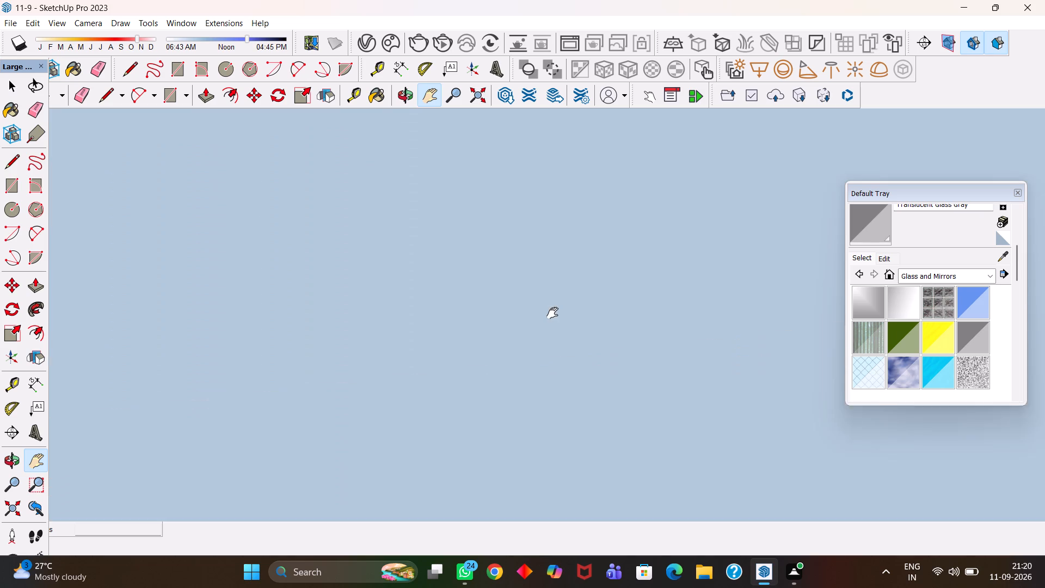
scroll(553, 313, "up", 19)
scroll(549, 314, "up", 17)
Examine the lower front of the glass-door cabinet and the area just beneath its bottom edge.
scroll(548, 316, "up", 9)
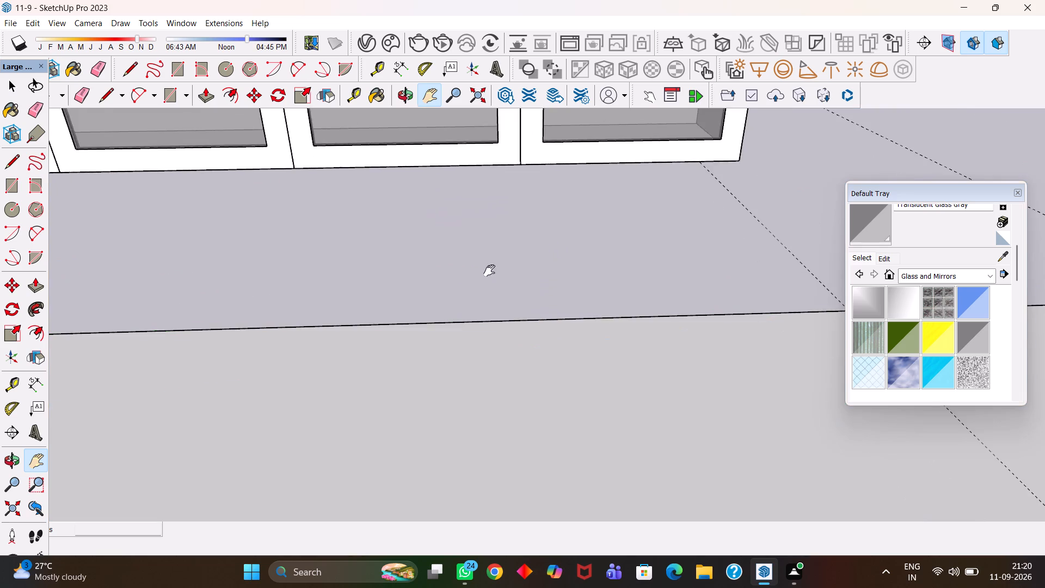
left_click_drag(489, 271, 518, 305)
left_click_drag(500, 277, 515, 295)
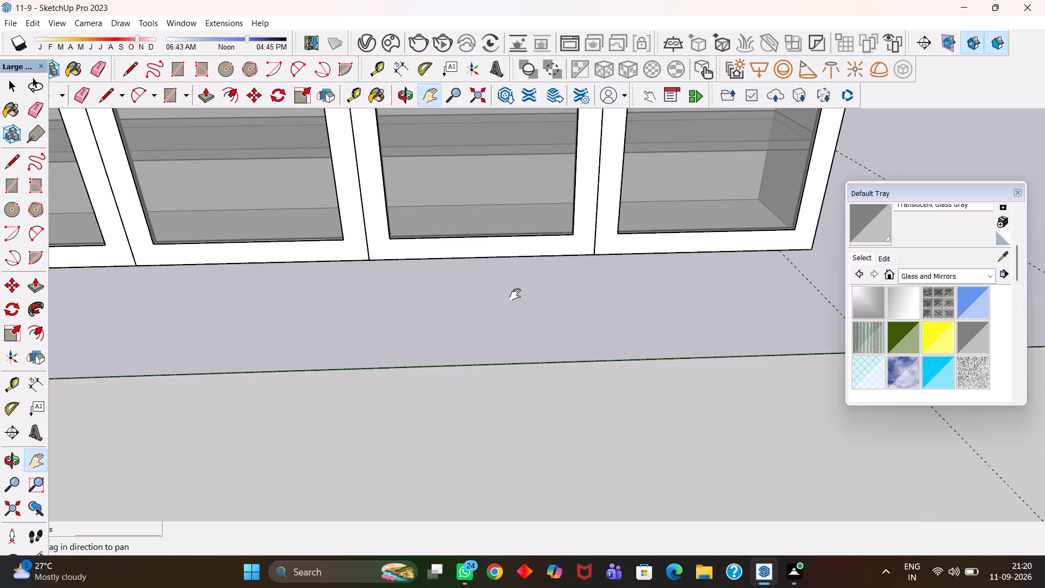
scroll(515, 295, "up", 3)
scroll(515, 295, "down", 4)
middle_click_drag(519, 287, 519, 305)
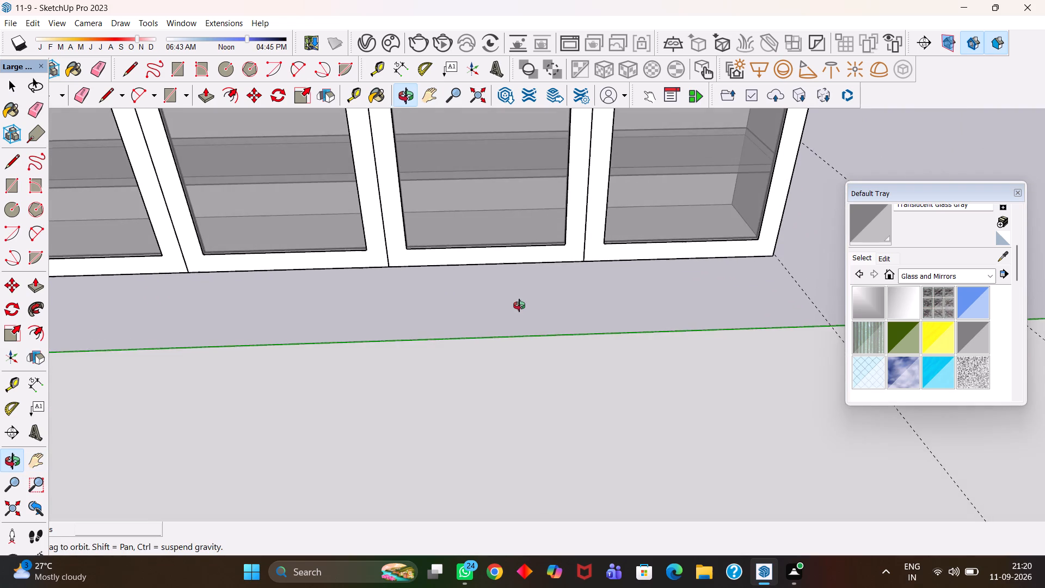
middle_click_drag(519, 305, 513, 307)
left_click_drag(482, 296, 517, 314)
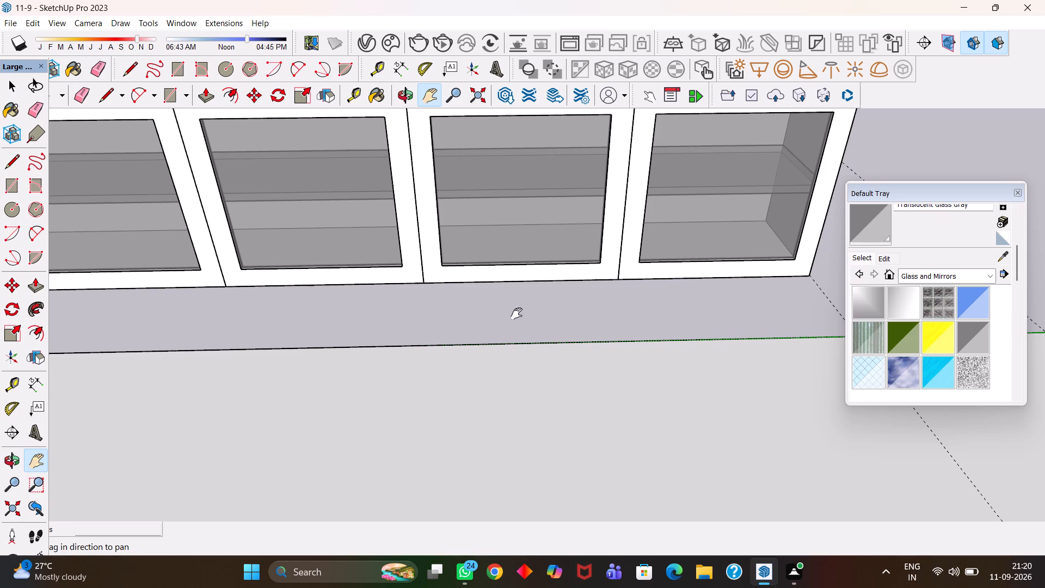
scroll(517, 314, "up", 1)
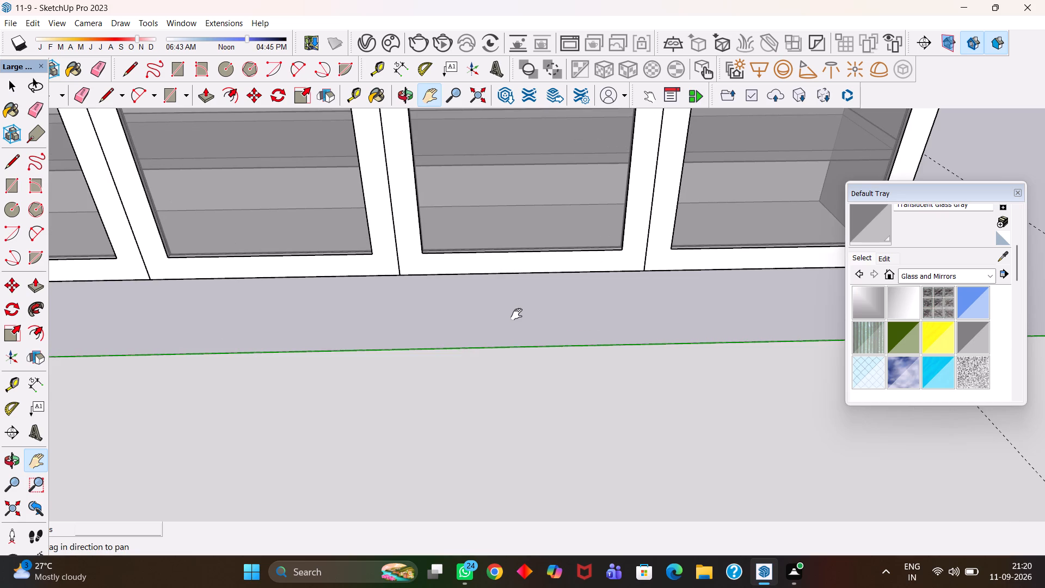
scroll(517, 316, "down", 1)
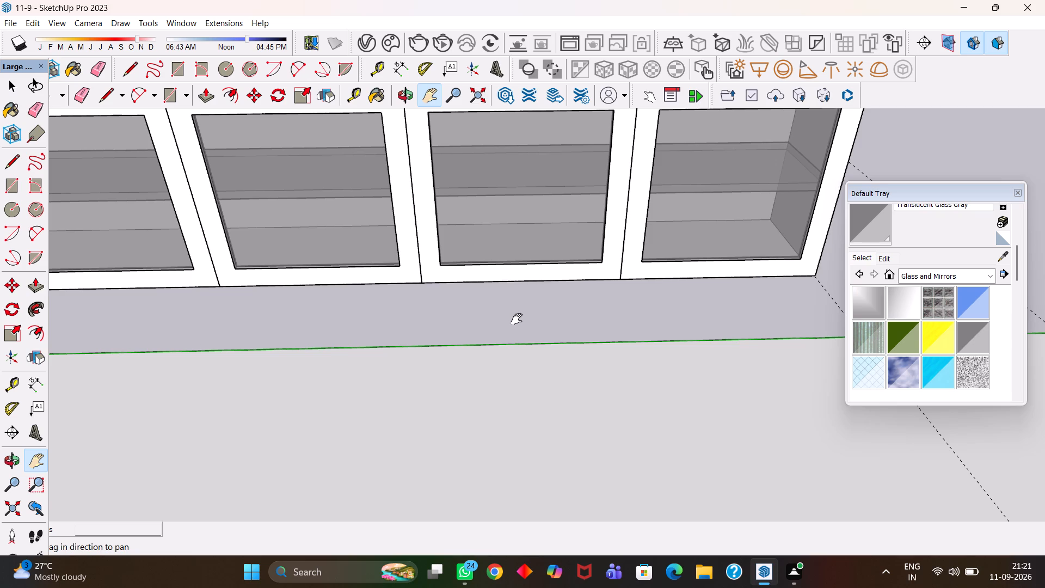
scroll(517, 319, "up", 2)
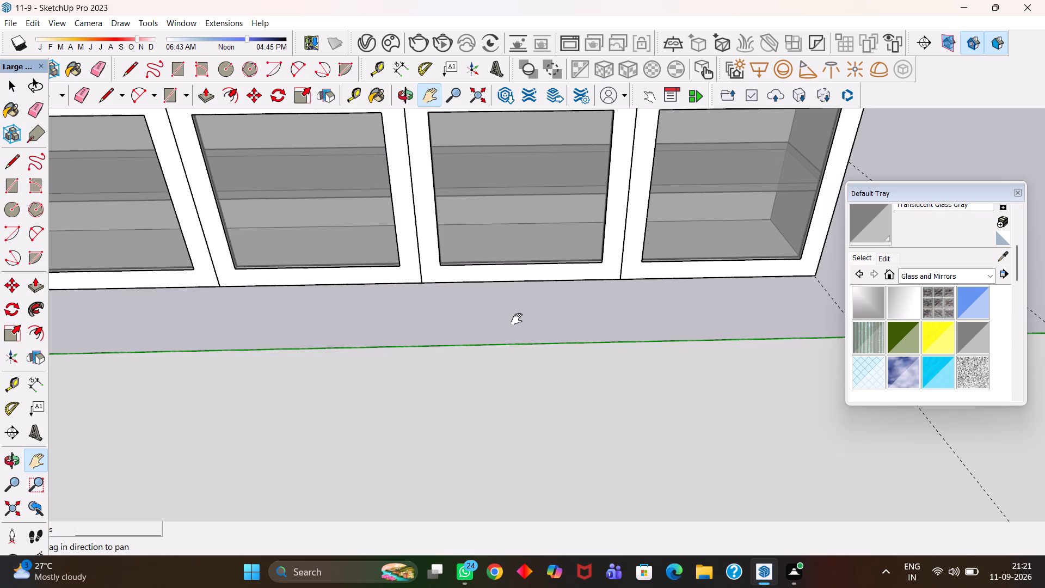
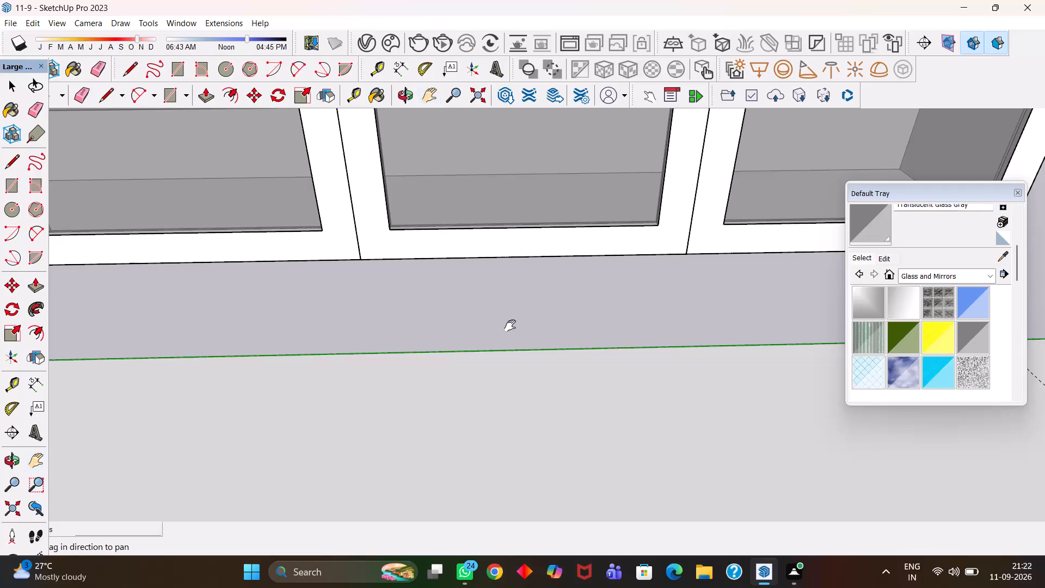
Examine the whole five-door glass cabinet from the front and slightly above.
scroll(510, 326, "down", 1)
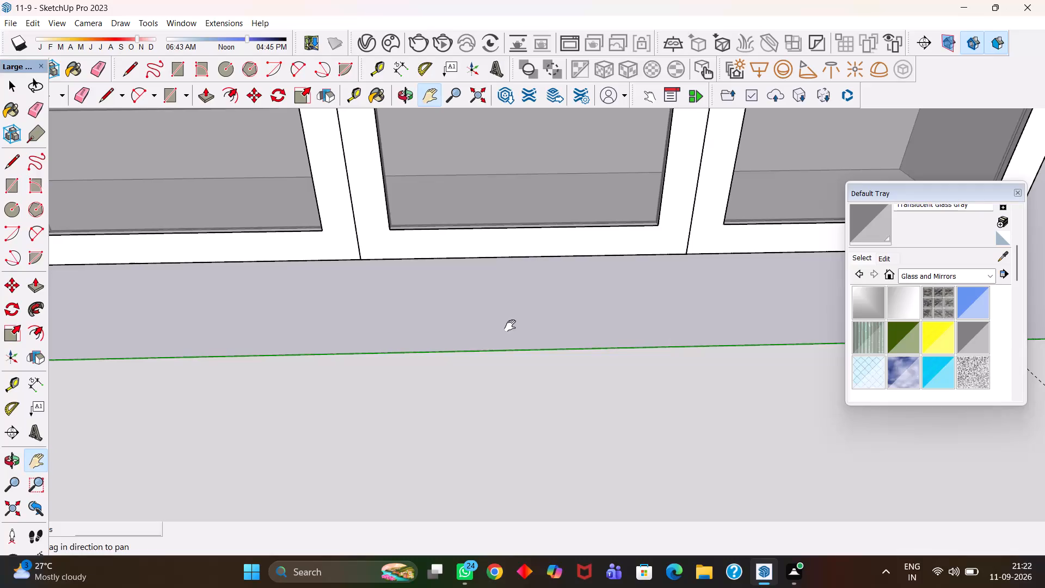
scroll(510, 326, "down", 8)
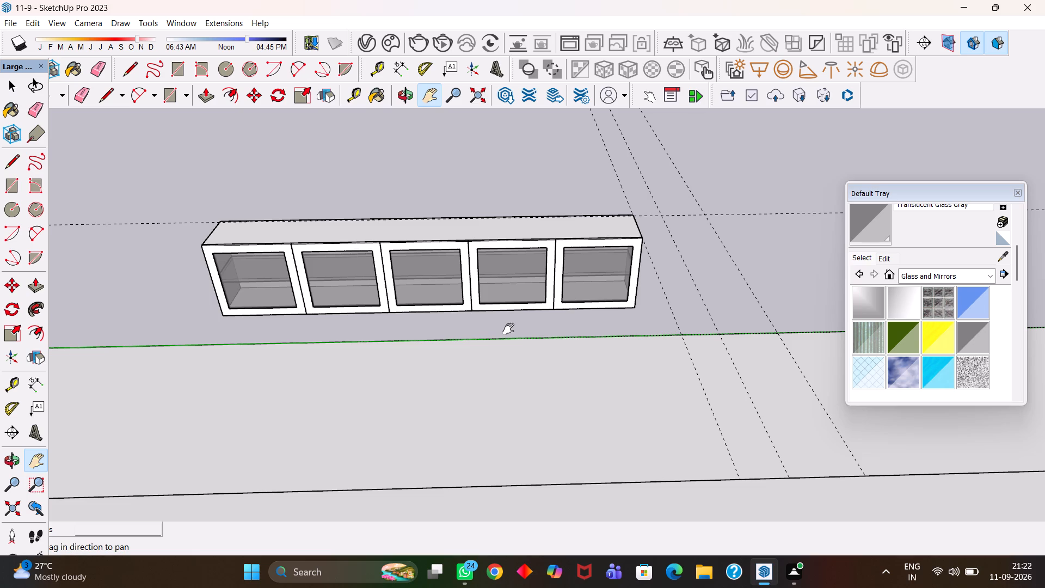
scroll(508, 329, "up", 3)
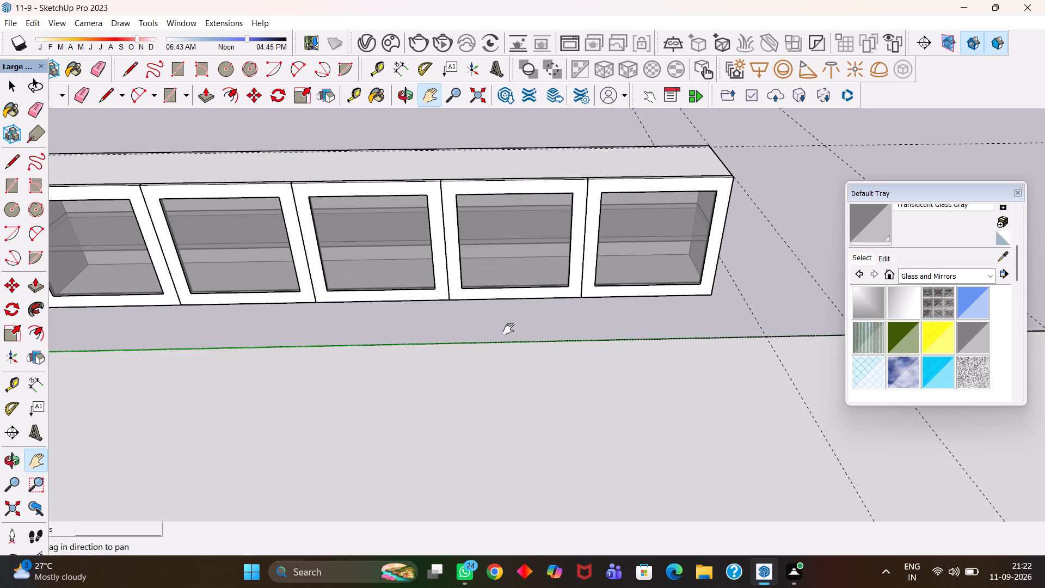
middle_click(508, 329)
scroll(508, 324, "down", 2)
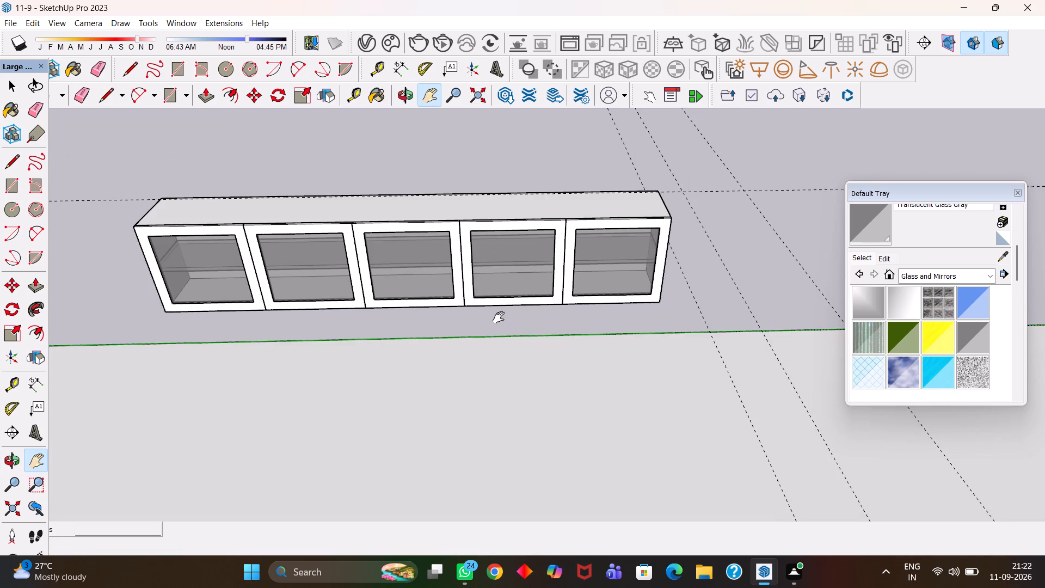
middle_click_drag(499, 317, 501, 334)
scroll(501, 334, "up", 1)
key("h")
left_click_drag(427, 309, 534, 375)
scroll(497, 360, "down", 4)
middle_click_drag(402, 316, 401, 335)
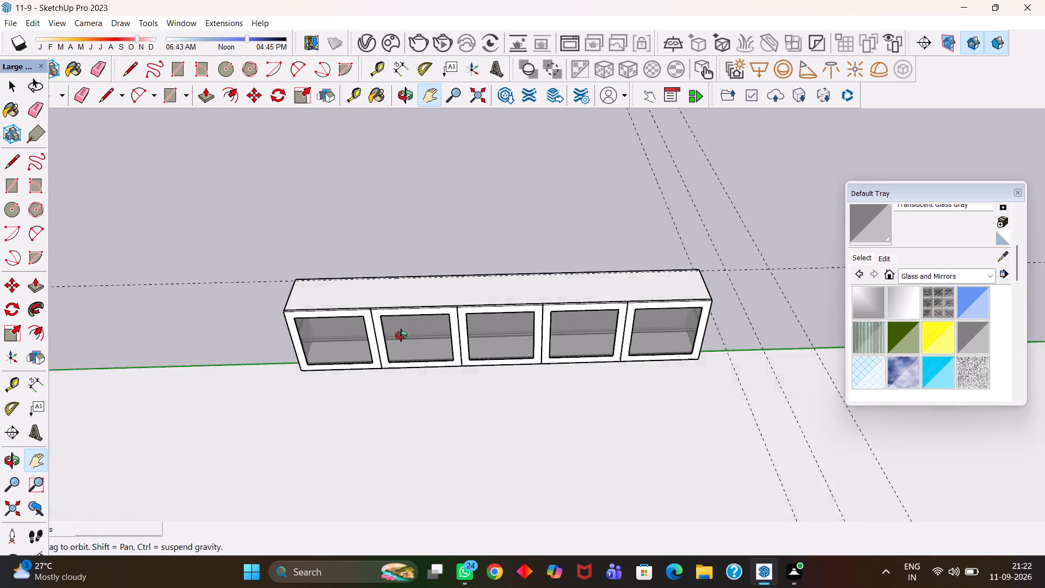
middle_click_drag(401, 335, 382, 346)
scroll(378, 348, "up", 3)
middle_click_drag(442, 368, 447, 308)
scroll(446, 307, "up", 3)
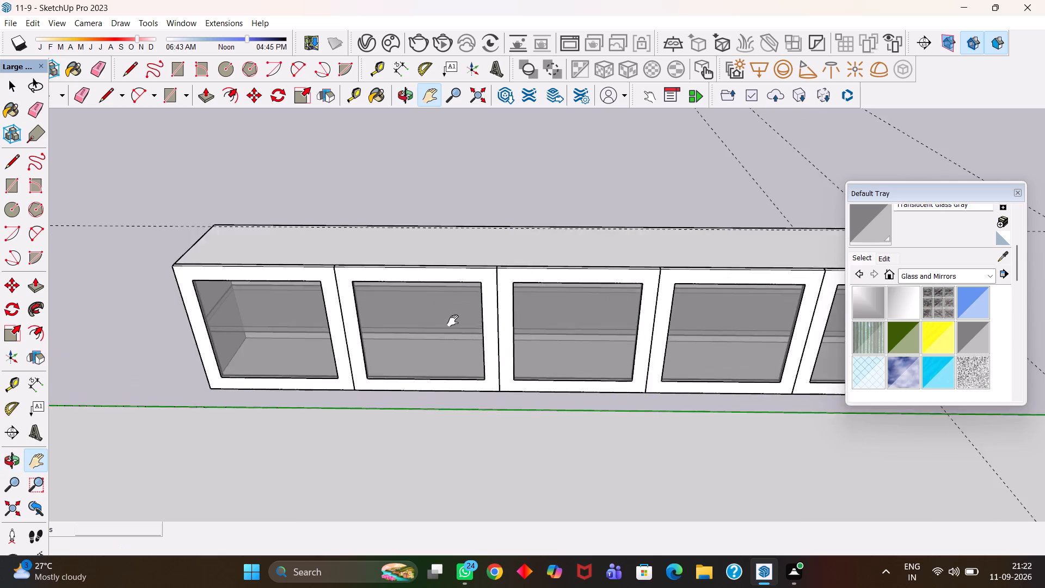
scroll(453, 321, "down", 8)
Erase the dashed guide lines that cross the area around the glass-door cabinet.
left_click_drag(452, 308, 489, 359)
middle_click_drag(440, 340, 447, 351)
key("e")
left_click_drag(313, 318, 312, 333)
left_click_drag(599, 272, 736, 248)
left_click(738, 248)
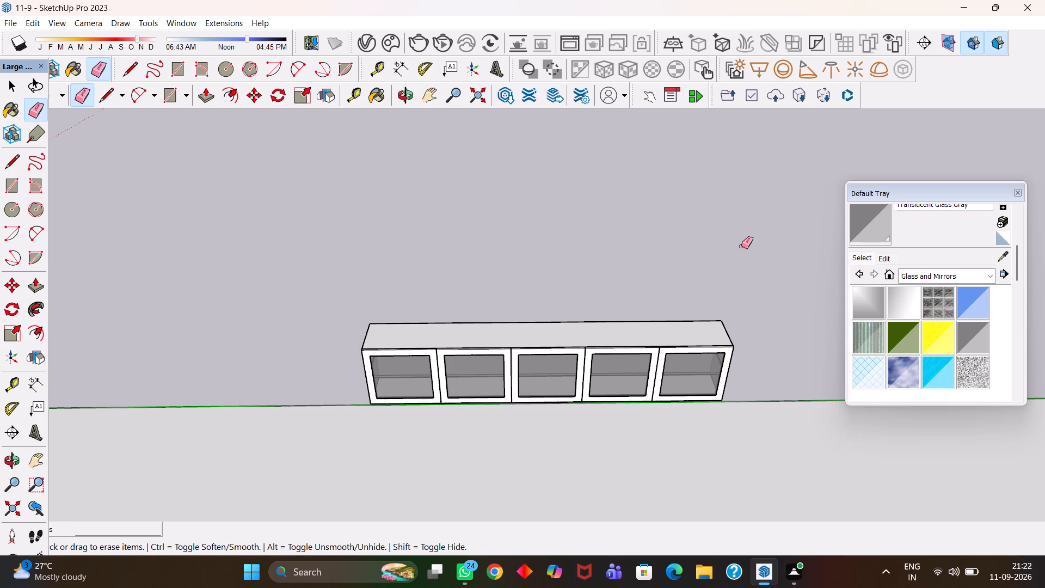
Select the cabinet body together with its five framed glass doors and make them a group.
scroll(616, 259, "down", 3)
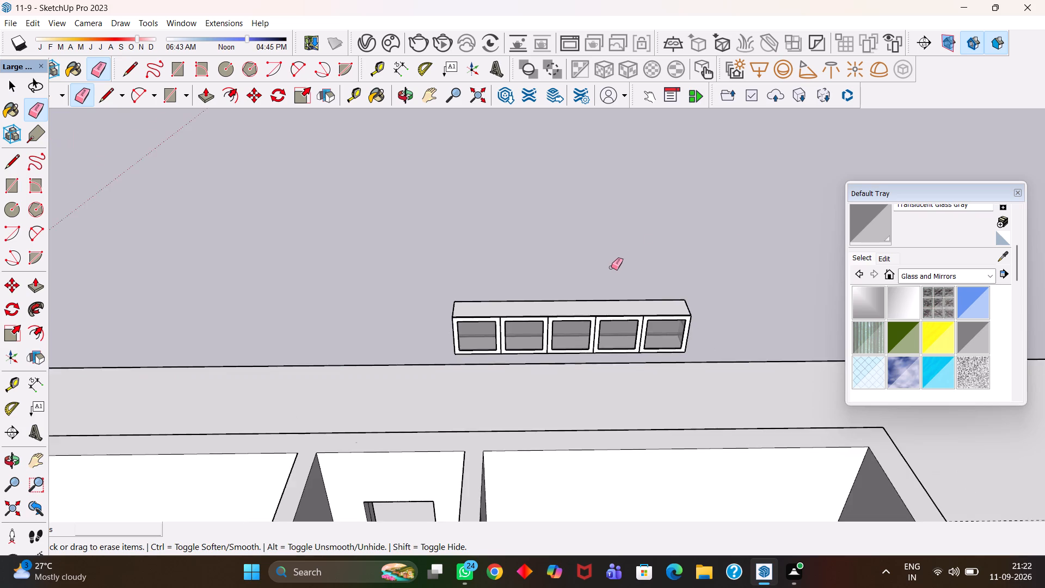
scroll(611, 267, "up", 5)
scroll(608, 282, "down", 7)
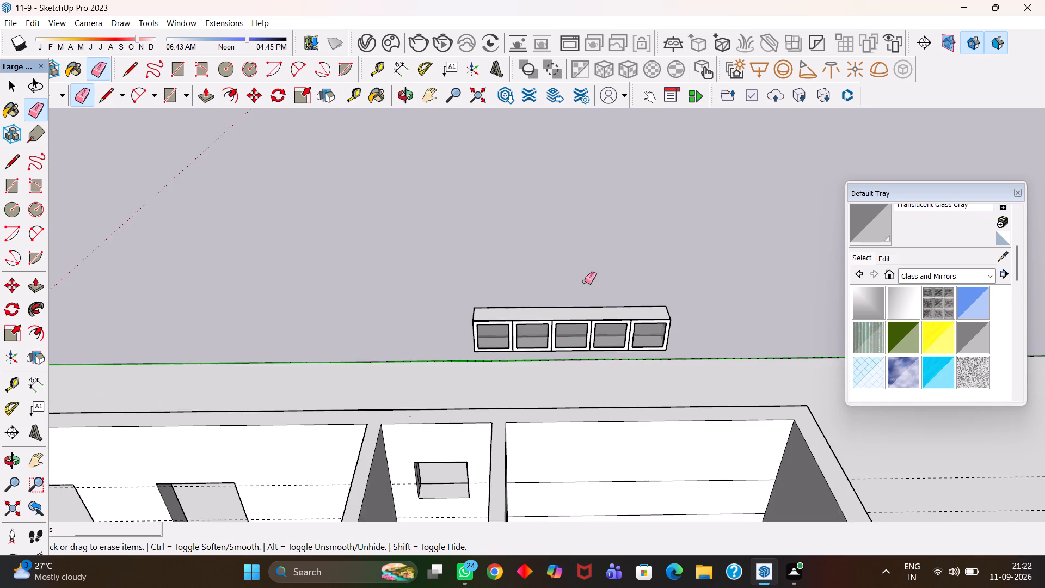
middle_click_drag(585, 281, 589, 268)
scroll(574, 322, "up", 3)
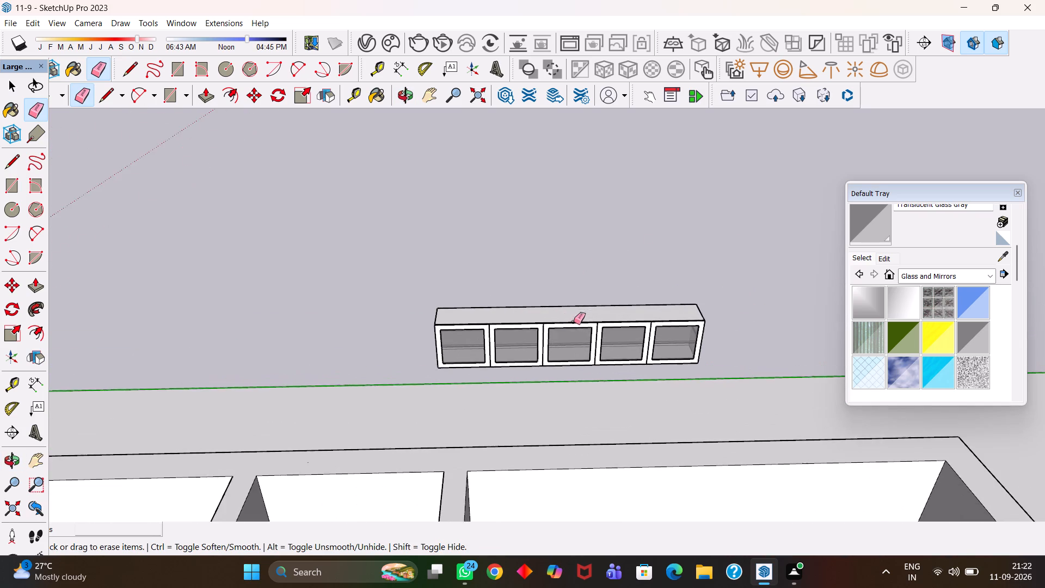
scroll(571, 335, "up", 2)
key("space")
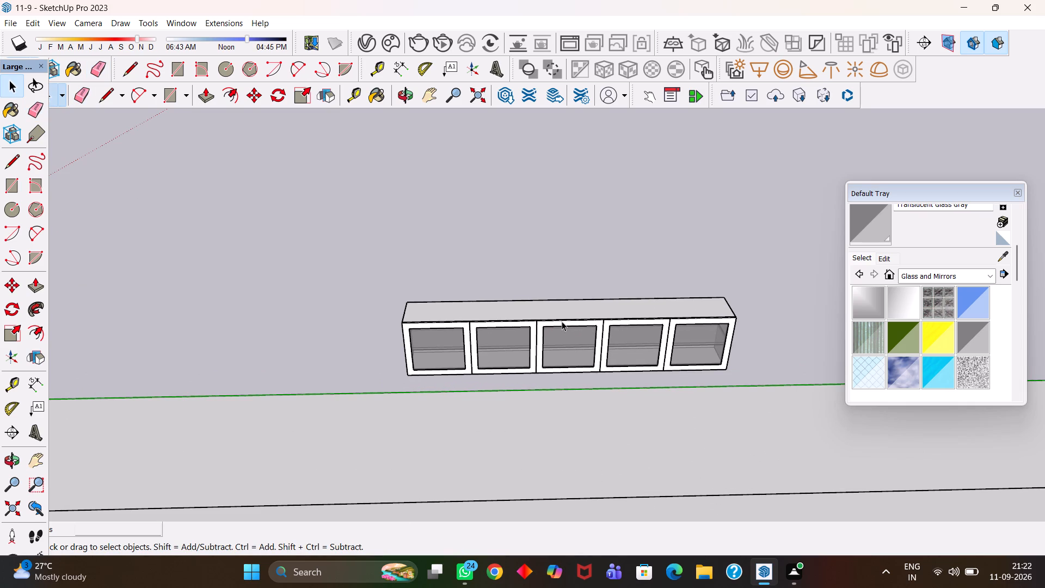
scroll(562, 321, "up", 1)
middle_click(562, 321)
scroll(562, 321, "down", 2)
key("space")
left_click(562, 321)
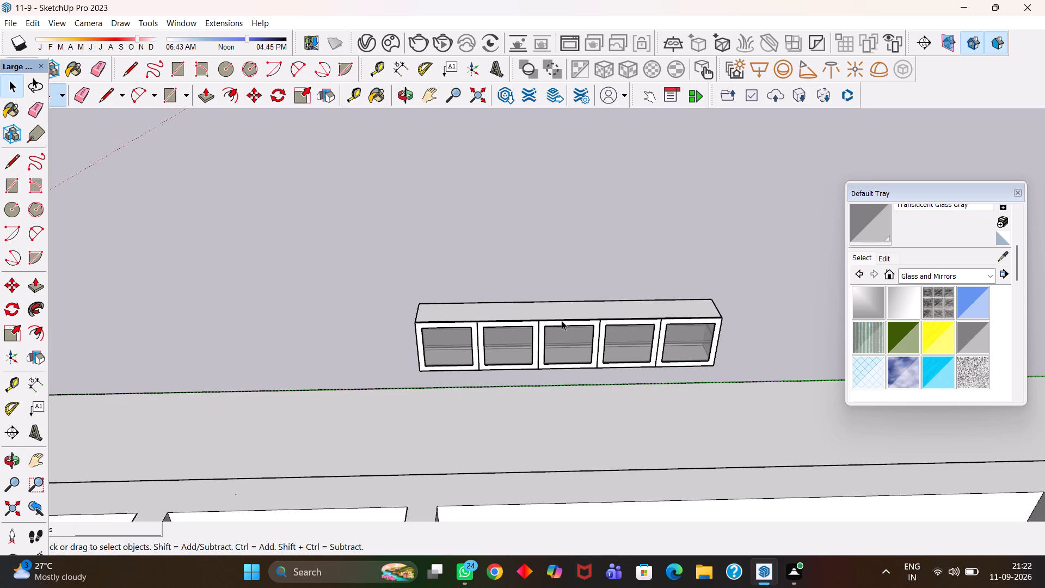
scroll(562, 321, "up", 5)
middle_click_drag(583, 332, 575, 354)
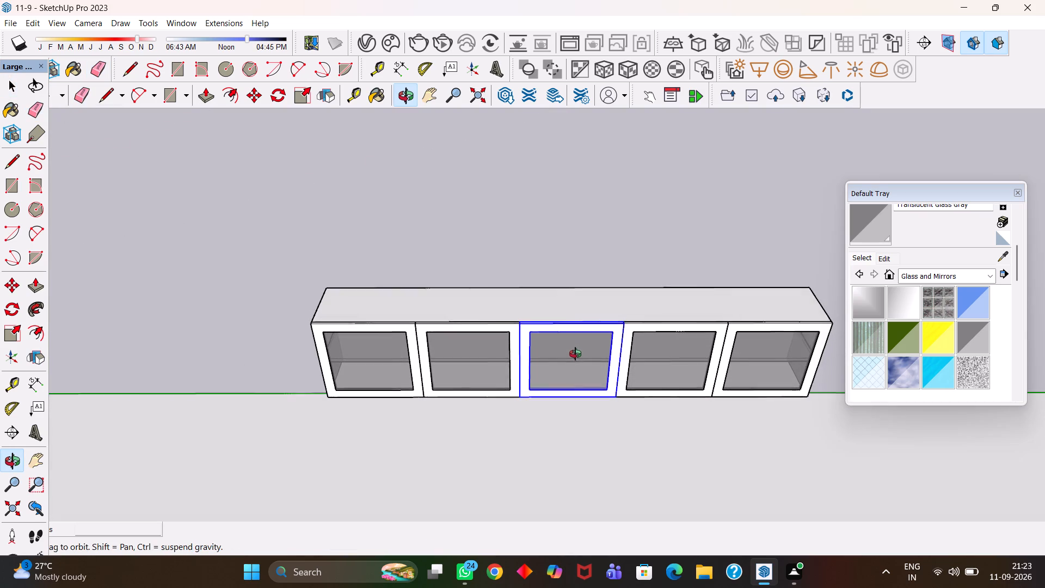
middle_click_drag(575, 354, 574, 354)
left_click(464, 335, "ctrl")
left_click(379, 335, "ctrl")
left_click(430, 316, "ctrl")
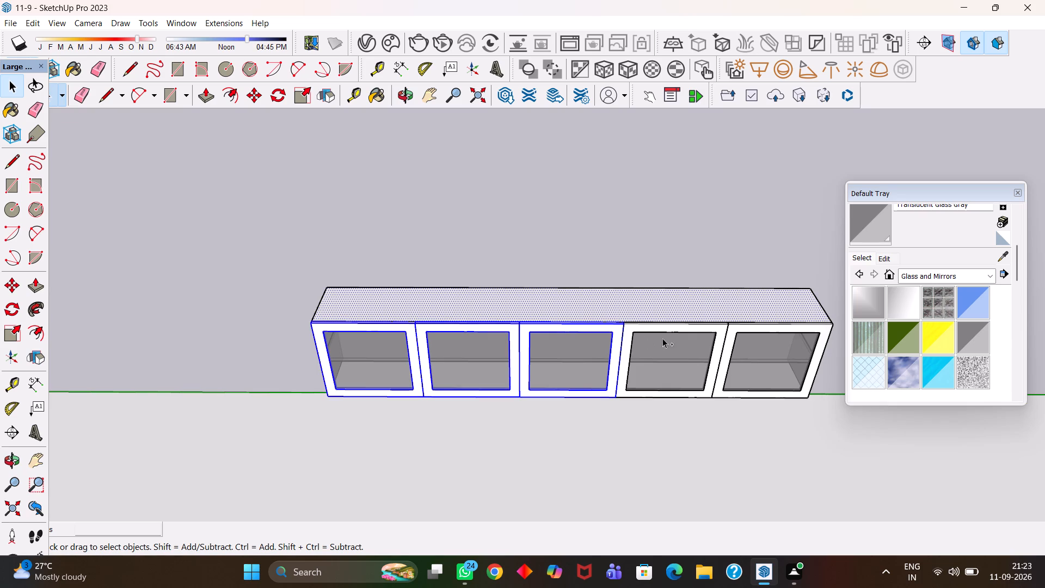
left_click(669, 340, "ctrl")
left_click(745, 345, "ctrl")
triple_click(678, 308, "ctrl")
left_click(678, 308, "ctrl")
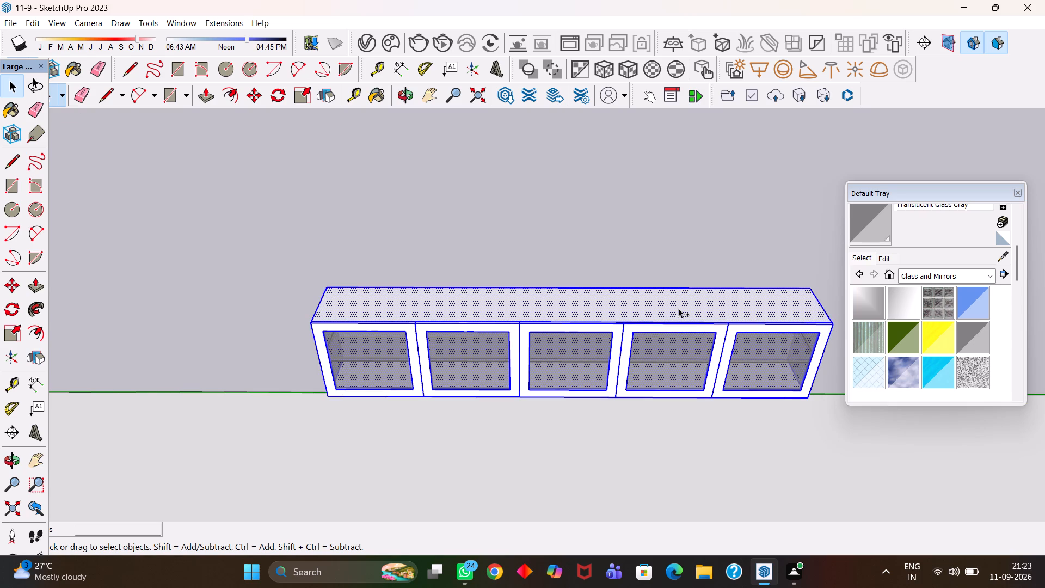
double_click(678, 308, "ctrl")
scroll(620, 321, "down", 2, "ctrl")
middle_click_drag(531, 331, 640, 323)
scroll(448, 359, "up", 5)
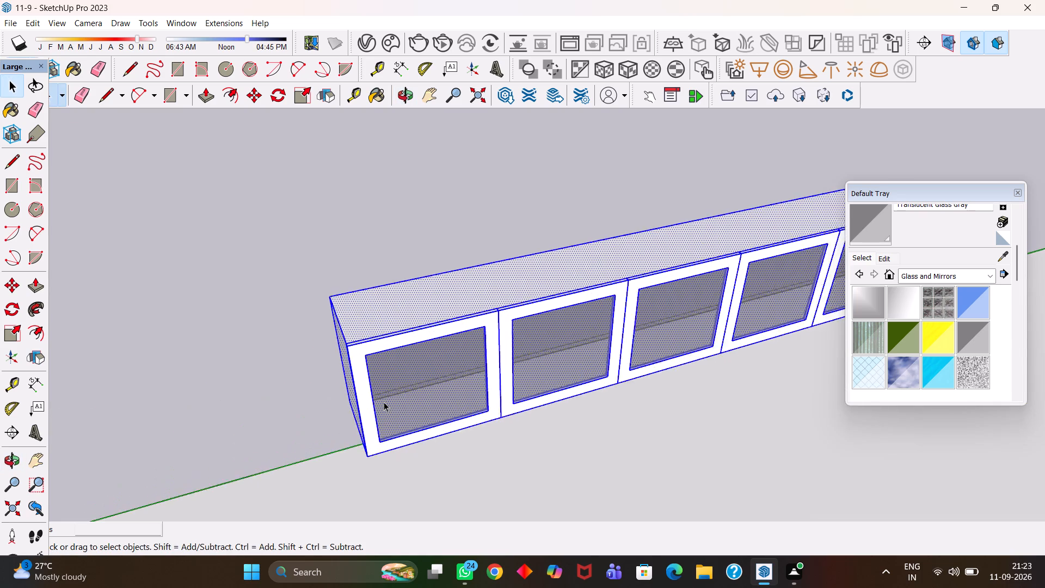
scroll(384, 402, "up", 1)
middle_click_drag(374, 398, 409, 330)
scroll(419, 330, "up", 2)
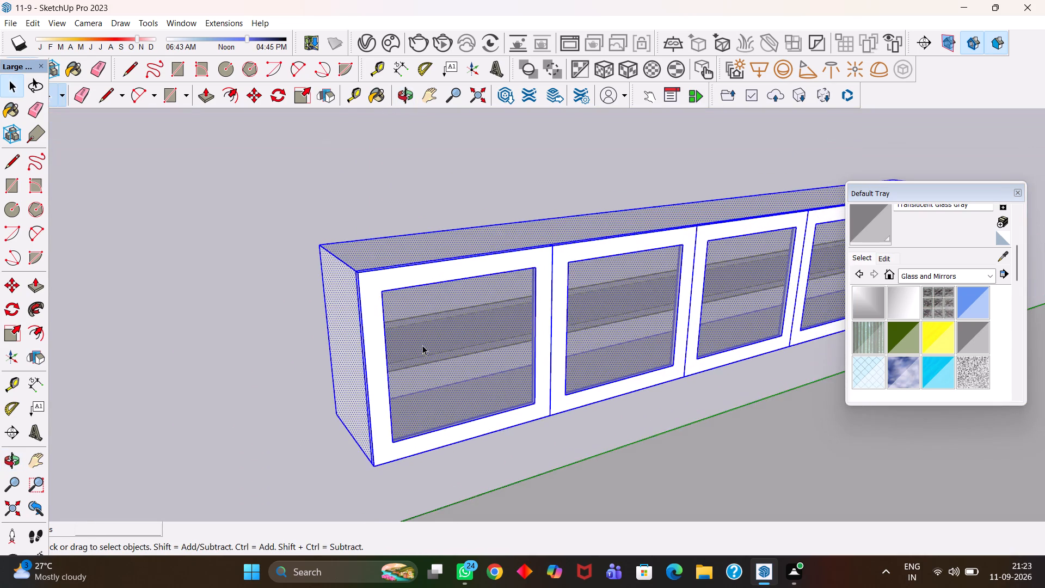
scroll(422, 345, "up", 1)
right_click(422, 345)
left_click(469, 223)
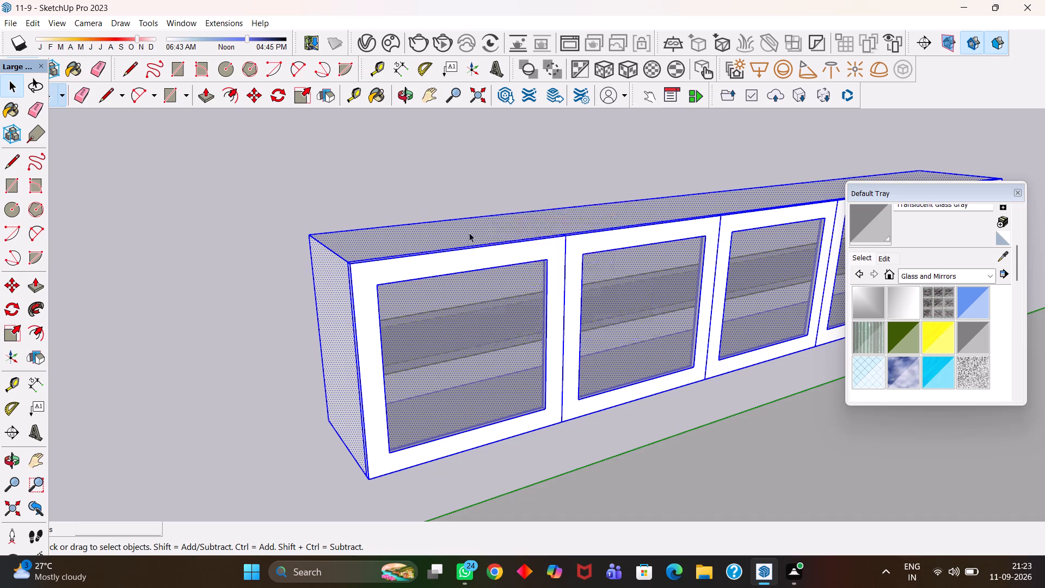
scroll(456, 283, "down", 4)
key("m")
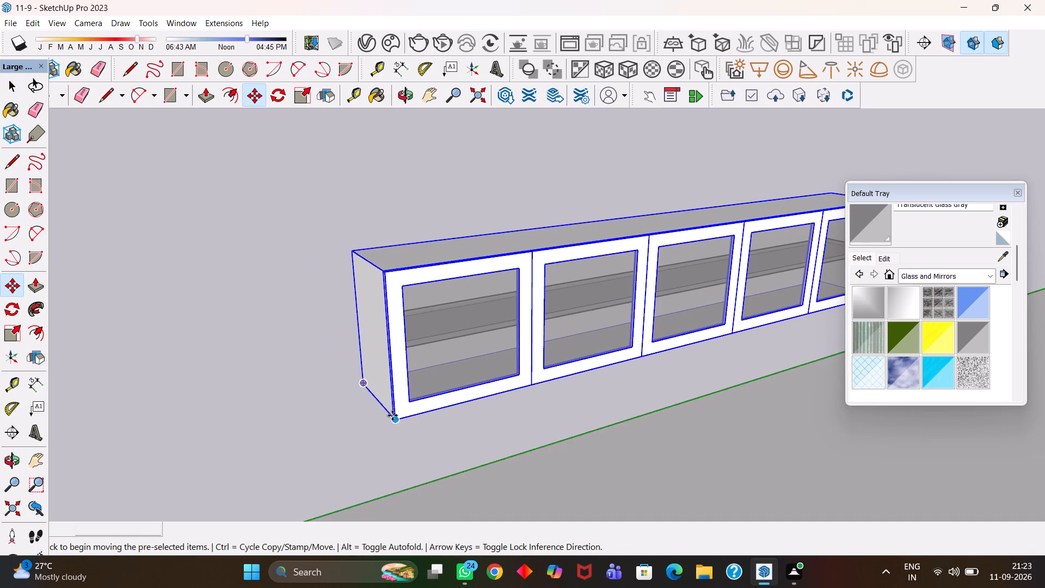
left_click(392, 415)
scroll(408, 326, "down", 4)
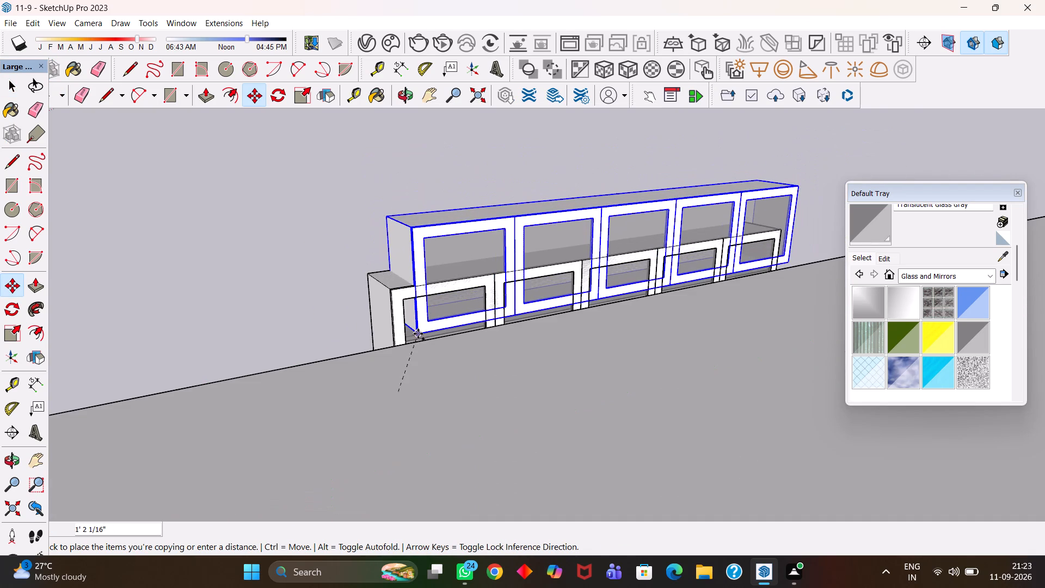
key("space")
Select the entire cabinet, including the doors and the interior shelf, and make it one group.
scroll(418, 335, "down", 4)
middle_click_drag(448, 314, 357, 395)
scroll(365, 395, "up", 1)
key("h")
left_click_drag(481, 326, 451, 355)
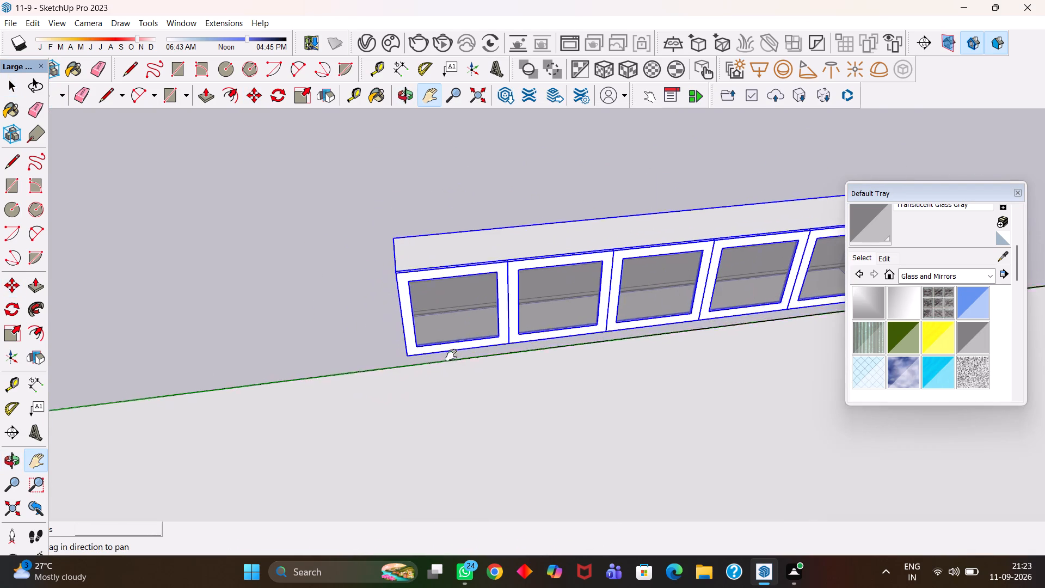
left_click_drag(451, 355, 374, 376)
scroll(521, 369, "up", 3)
middle_click_drag(530, 359, 501, 296)
scroll(501, 296, "down", 1)
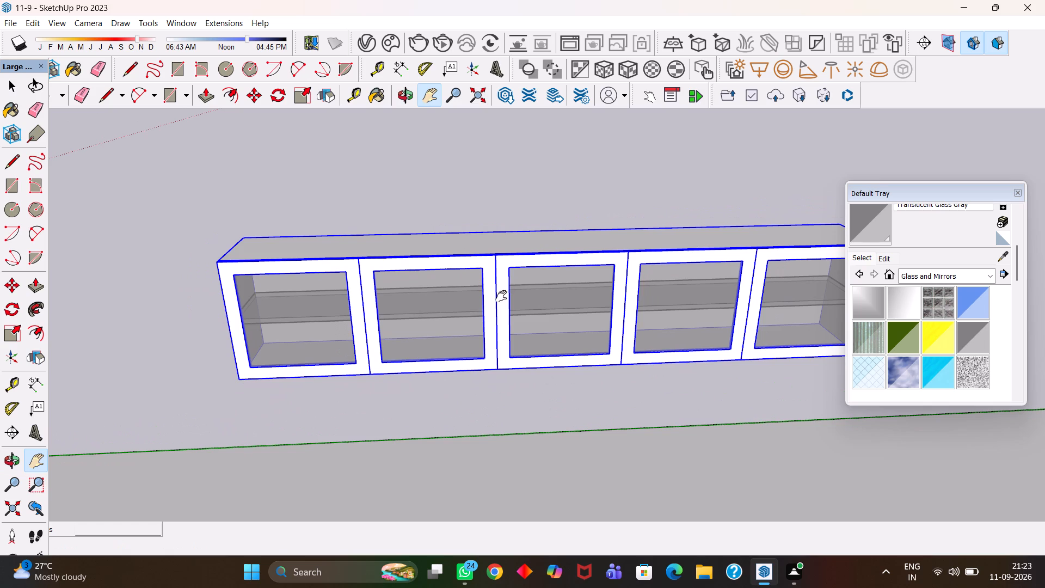
key("h")
left_click_drag(545, 321, 428, 351)
scroll(427, 354, "down", 3)
middle_click(416, 348)
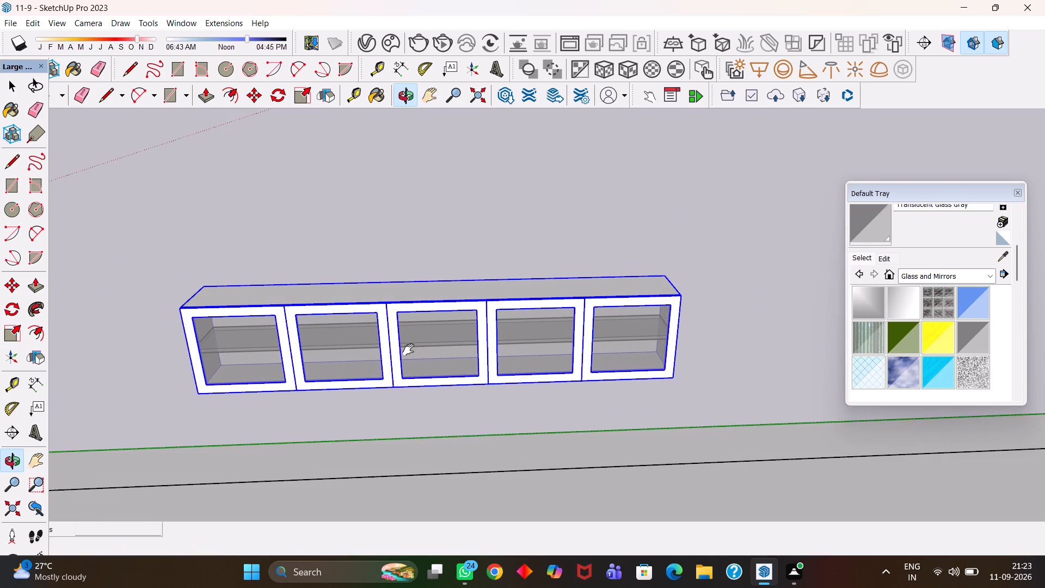
left_click_drag(406, 349, 462, 362)
middle_click(460, 370)
key("space")
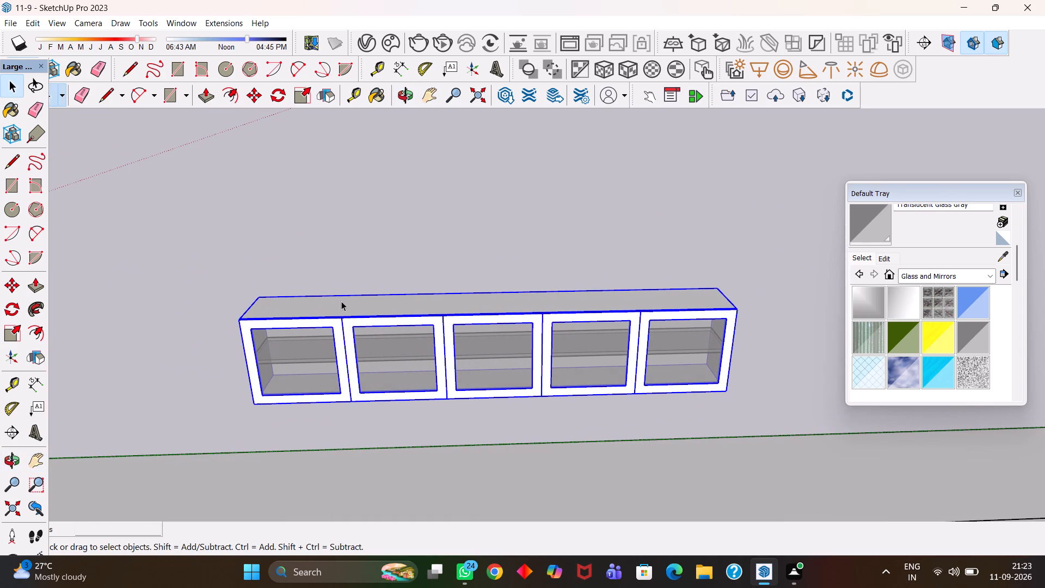
left_click_drag(187, 224, 685, 406)
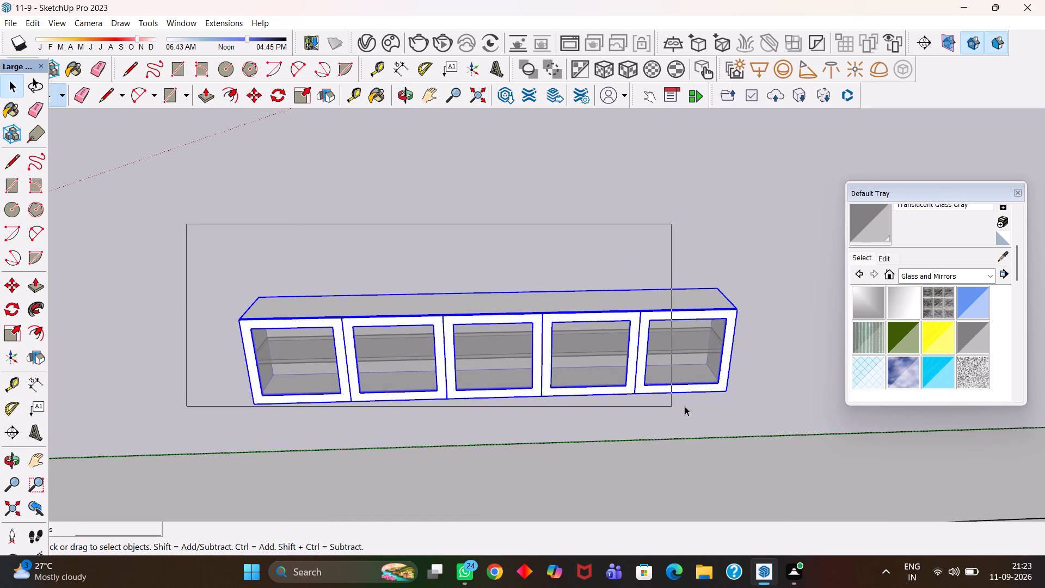
left_click_drag(685, 406, 780, 419)
right_click(558, 358)
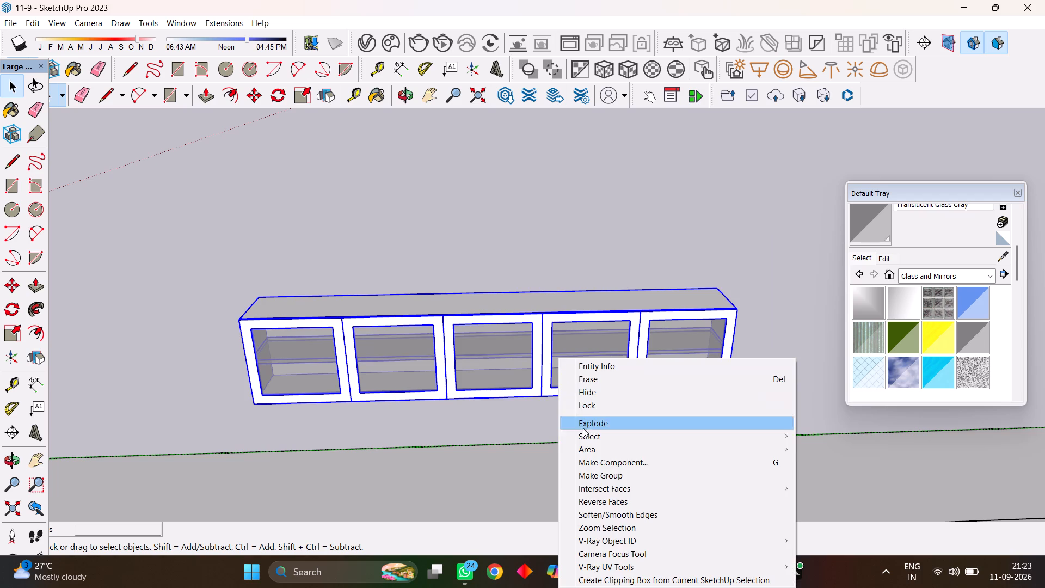
left_click(601, 476)
Move the grouped cabinet into the kitchen, against the back wall above the counter, snapping its rear top corner to the side wall.
scroll(397, 369, "down", 3)
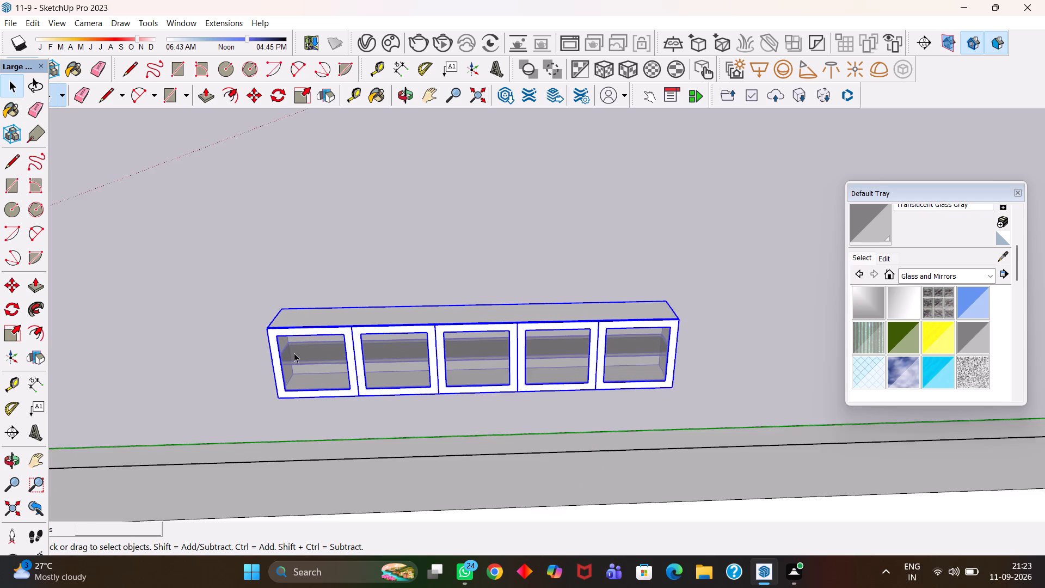
scroll(476, 409, "up", 1)
key("m")
left_click(268, 298)
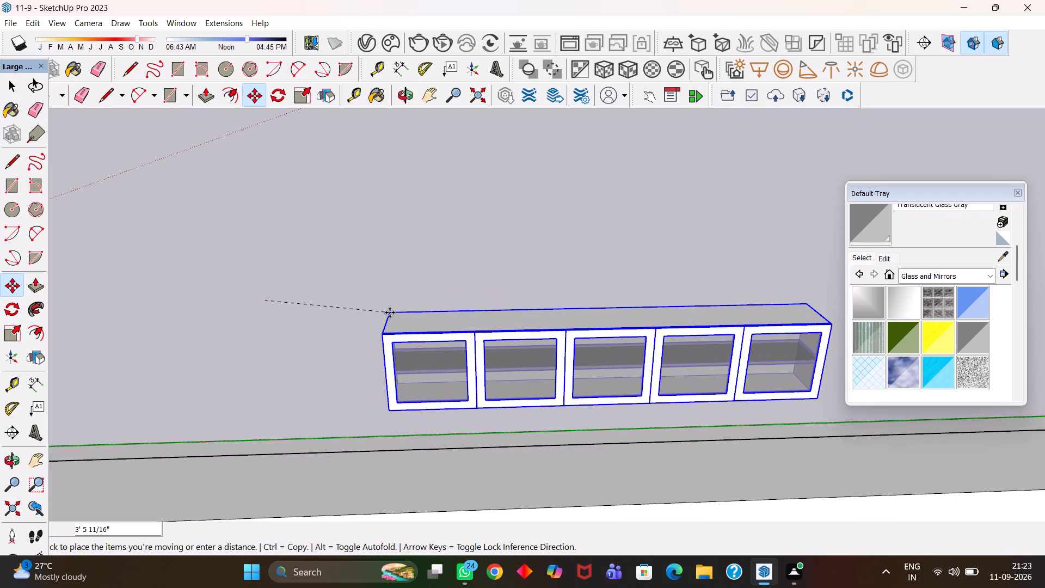
left_click(390, 313)
scroll(446, 337, "down", 3)
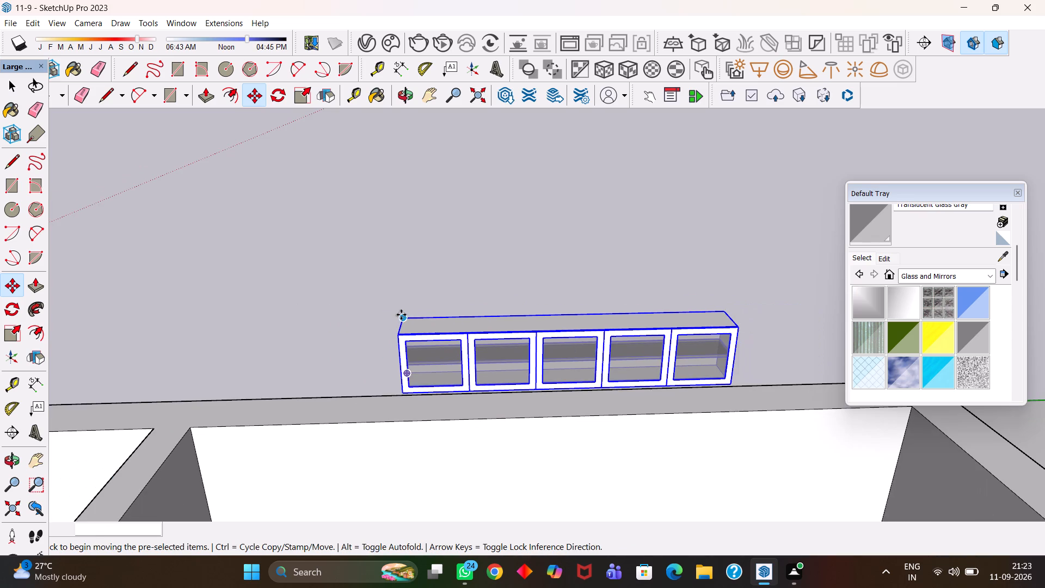
left_click(401, 315)
scroll(446, 330, "down", 9)
scroll(431, 412, "up", 7)
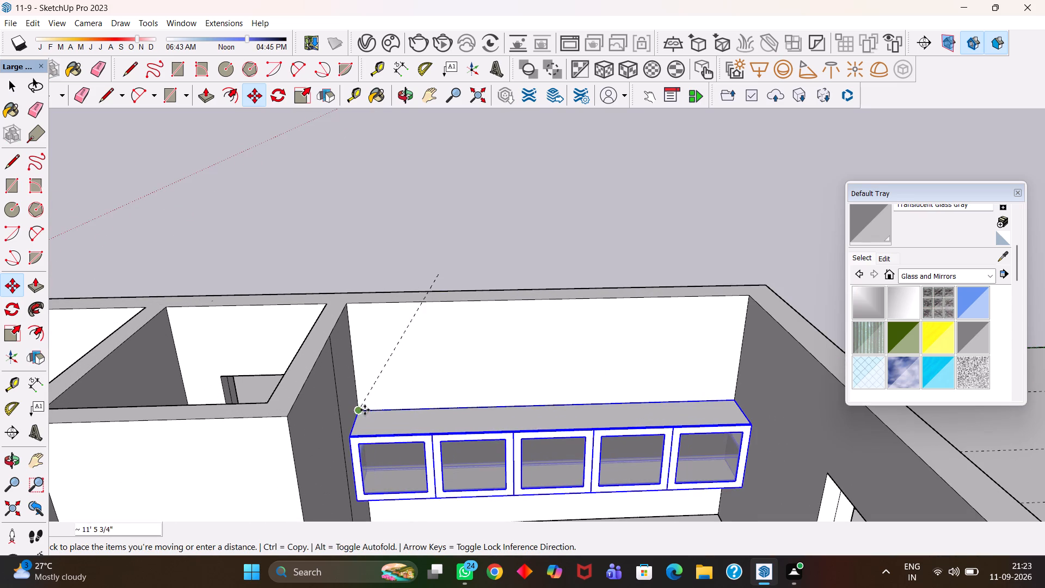
left_click(362, 410)
Deselect the cabinet and examine its placement above the kitchen counter from several angles.
scroll(364, 385, "down", 9)
scroll(428, 335, "up", 4)
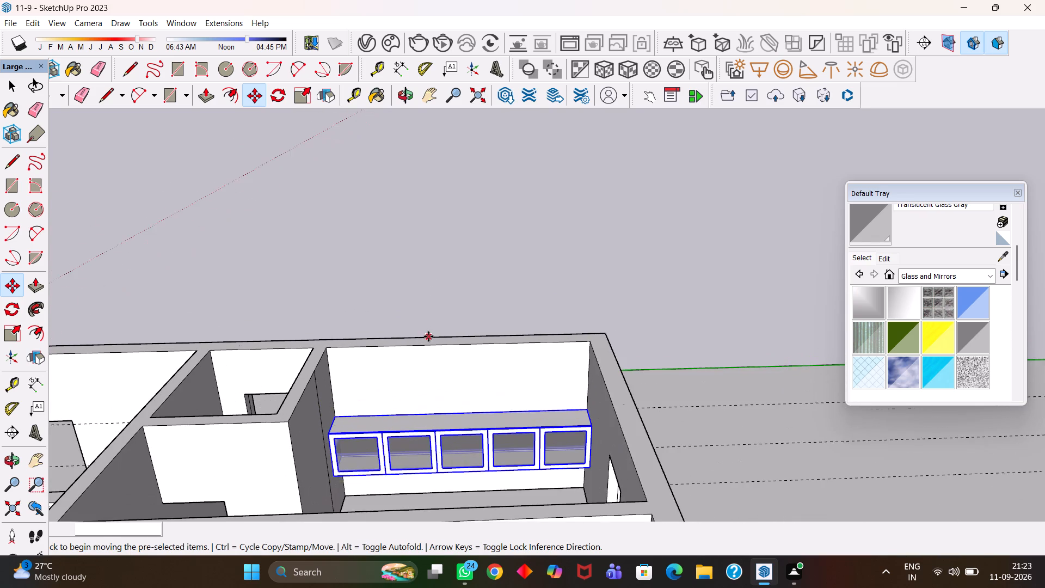
scroll(428, 336, "down", 5)
scroll(434, 382, "up", 4)
key("h")
middle_click_drag(420, 355, 449, 421)
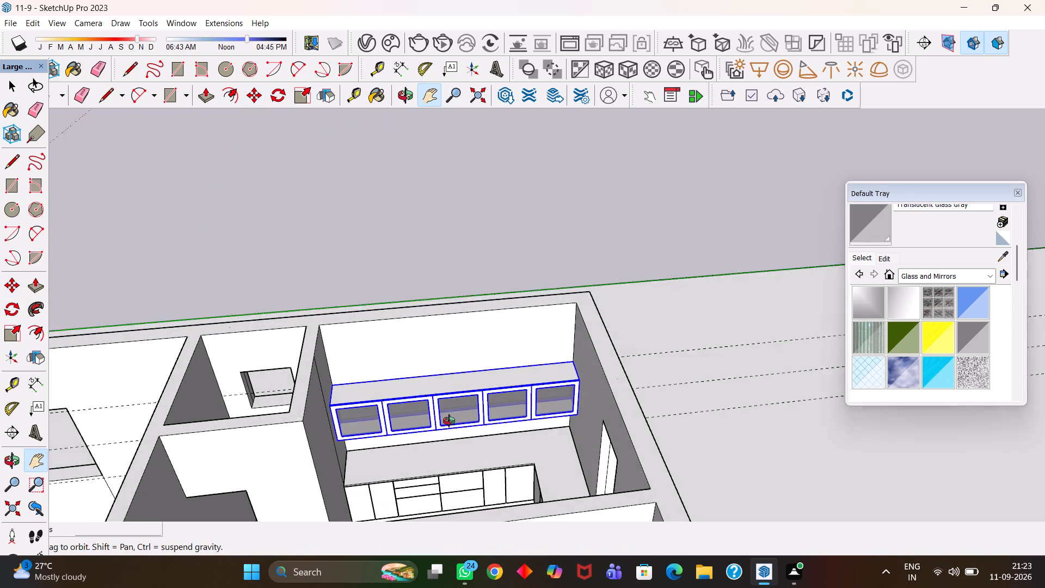
middle_click_drag(449, 421, 450, 421)
key("space")
left_click(451, 226)
scroll(444, 240, "down", 3)
scroll(426, 336, "up", 4)
middle_click_drag(411, 392, 552, 408)
scroll(564, 407, "up", 1)
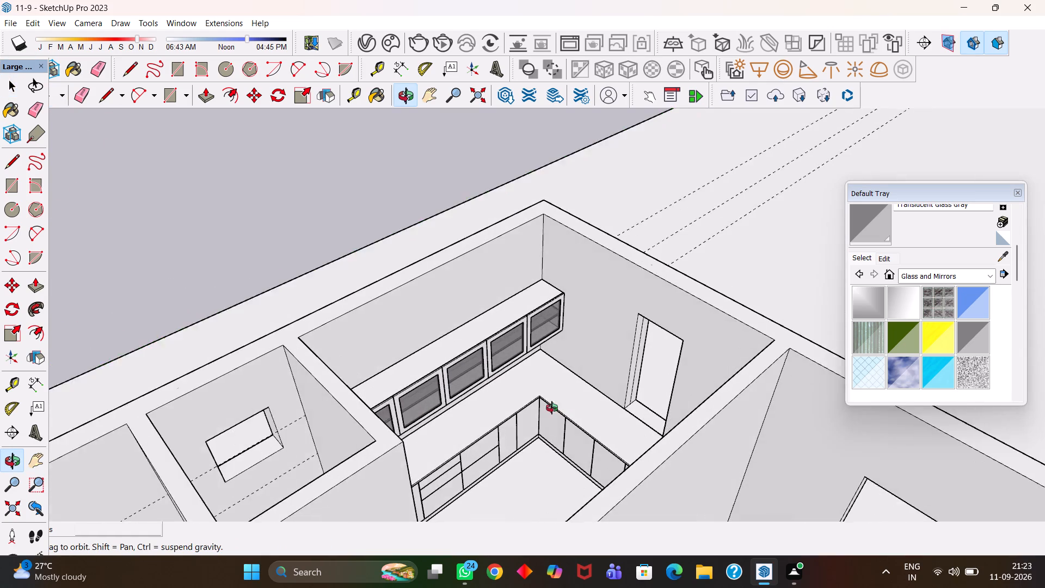
middle_click_drag(552, 408, 543, 409)
key("h")
scroll(543, 409, "up", 1)
scroll(543, 409, "down", 4)
left_click_drag(574, 410, 499, 339)
Examine the rooms beside the kitchen, including the large corner room with the small high window.
scroll(462, 334, "down", 4)
middle_click_drag(399, 346, 592, 371)
scroll(579, 369, "up", 3)
key("h")
scroll(591, 371, "down", 3)
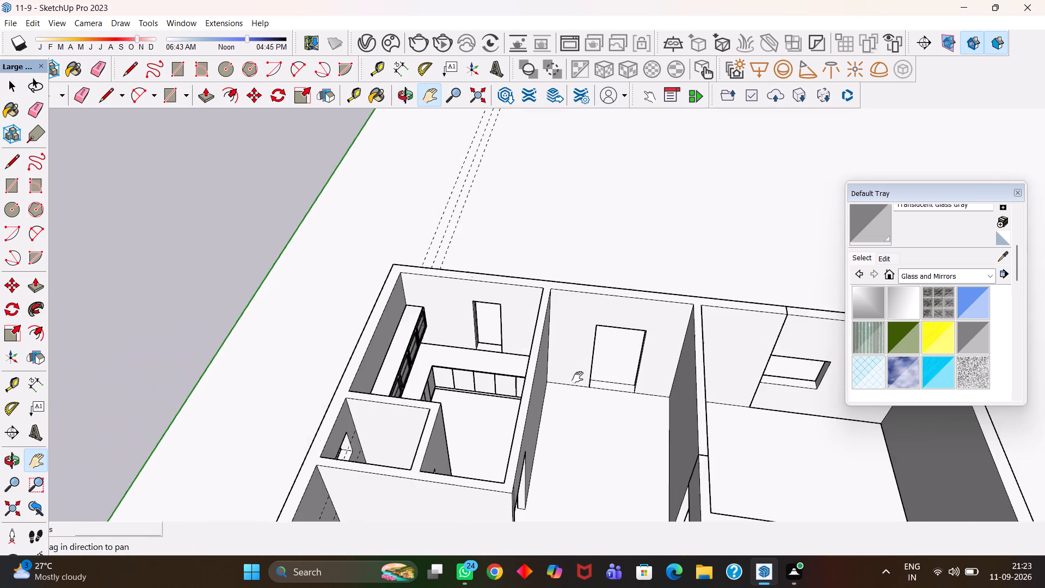
scroll(577, 377, "down", 1)
left_click_drag(605, 436, 515, 318)
scroll(488, 316, "down", 5)
scroll(579, 350, "up", 4)
middle_click_drag(574, 305, 589, 428)
scroll(589, 428, "down", 3)
left_click_drag(605, 303, 485, 347)
scroll(423, 362, "up", 4)
middle_click_drag(479, 382, 457, 385)
scroll(403, 389, "up", 2)
scroll(457, 385, "down", 3)
key("h")
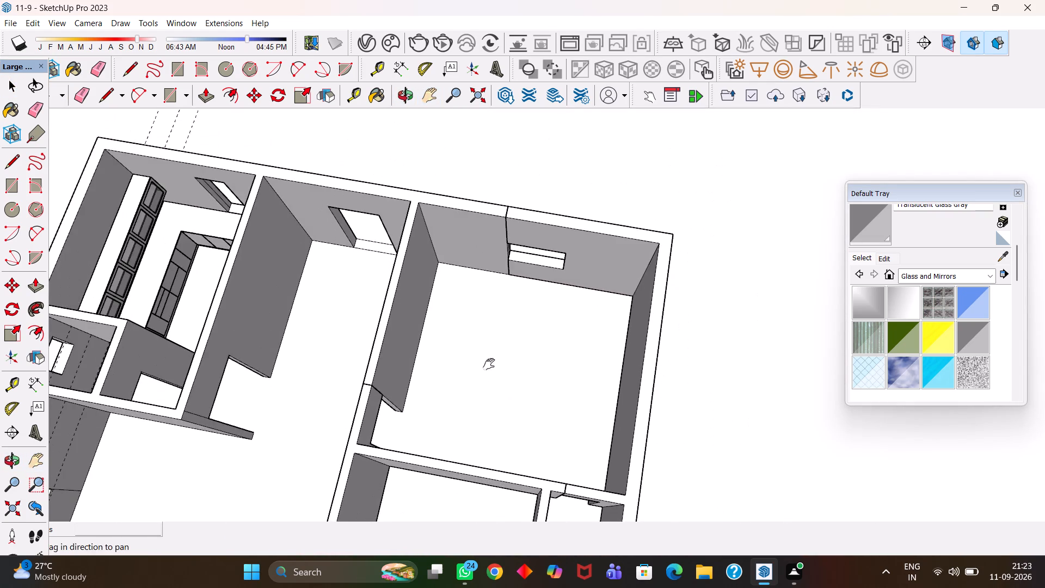
middle_click_drag(519, 357, 588, 381)
scroll(561, 378, "up", 1)
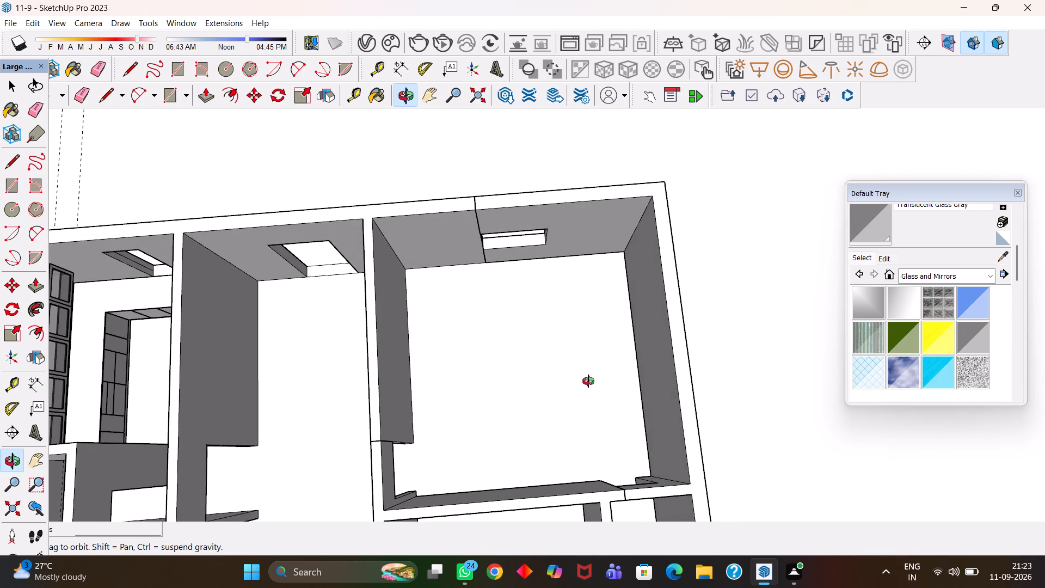
middle_click_drag(588, 381, 567, 404)
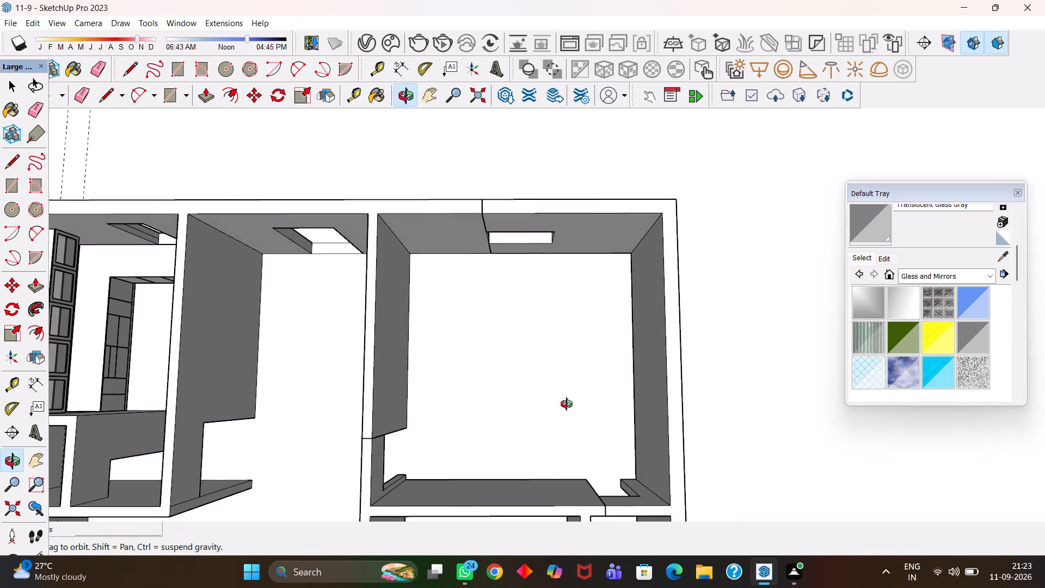
middle_click_drag(567, 404, 546, 348)
scroll(546, 348, "down", 6)
scroll(546, 348, "up", 2)
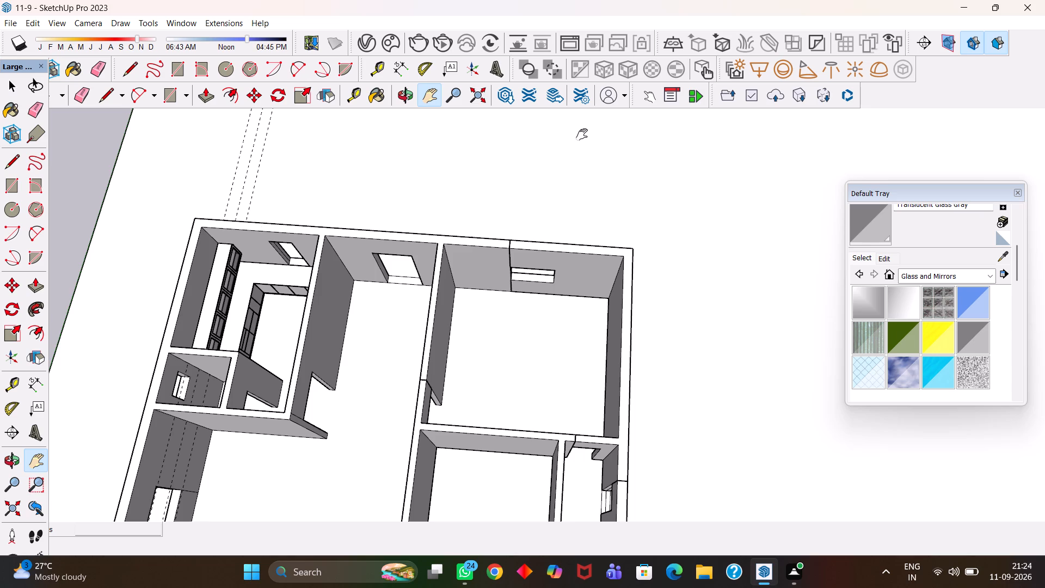
Examine the whole house model from above and from its different sides.
scroll(456, 197, "down", 4)
scroll(319, 330, "up", 3)
scroll(263, 335, "up", 1)
left_click_drag(284, 327, 360, 279)
scroll(365, 277, "down", 4)
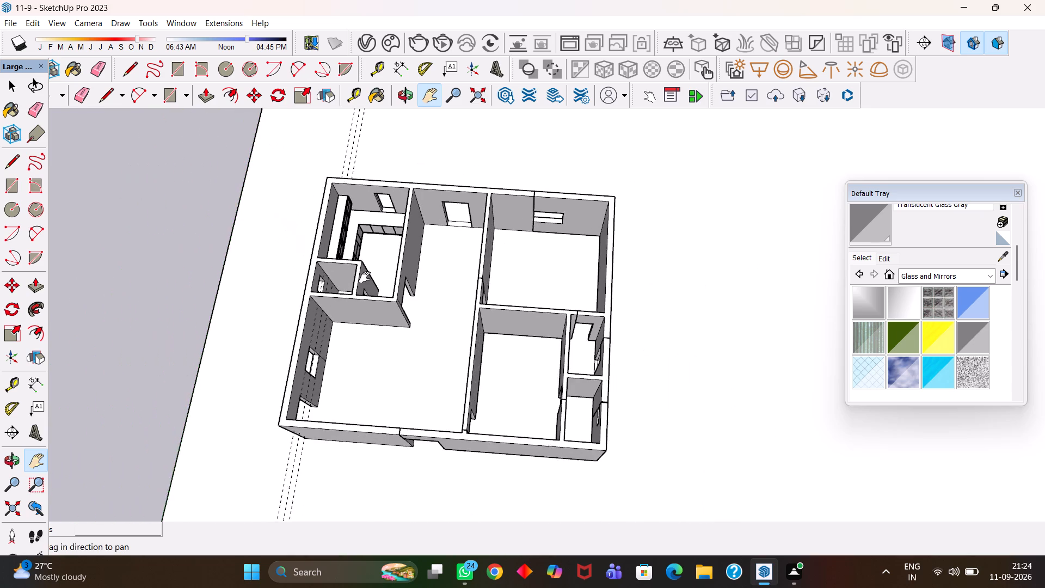
scroll(365, 277, "down", 1)
scroll(397, 310, "down", 3)
middle_click_drag(312, 363, 252, 341)
middle_click_drag(546, 361, 269, 331)
middle_click_drag(560, 308, 373, 324)
scroll(373, 328, "up", 1)
middle_click_drag(373, 324, 373, 328)
left_click_drag(542, 296, 374, 340)
scroll(399, 333, "down", 4)
middle_click_drag(493, 348, 405, 350)
scroll(394, 368, "up", 7)
scroll(364, 274, "down", 5)
middle_click_drag(328, 249, 382, 279)
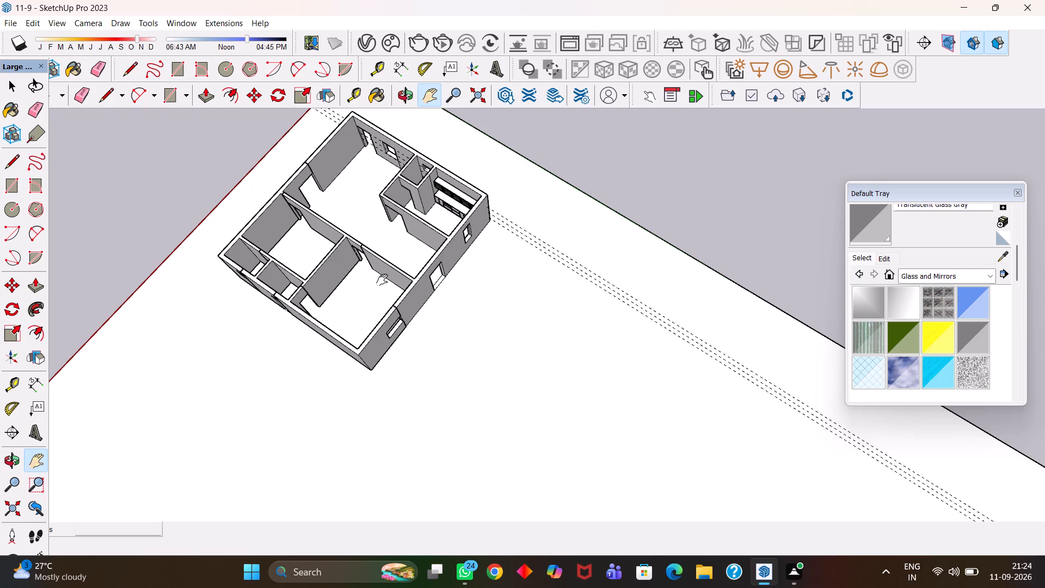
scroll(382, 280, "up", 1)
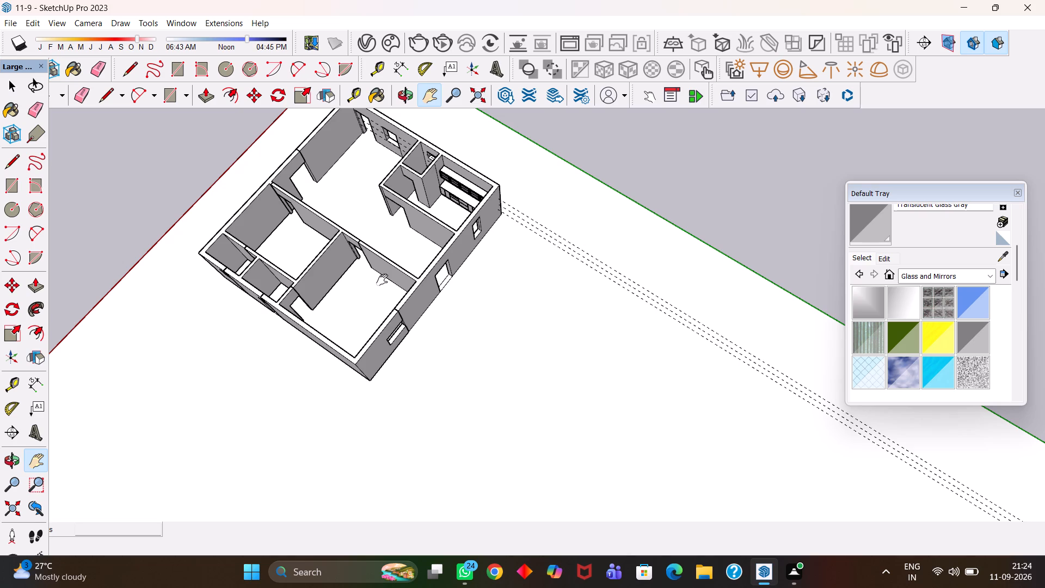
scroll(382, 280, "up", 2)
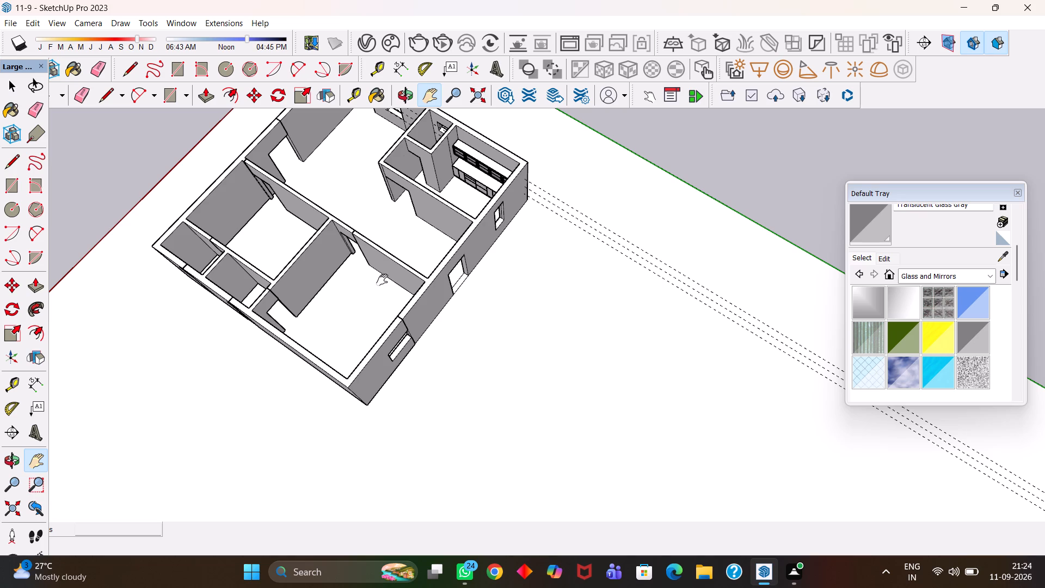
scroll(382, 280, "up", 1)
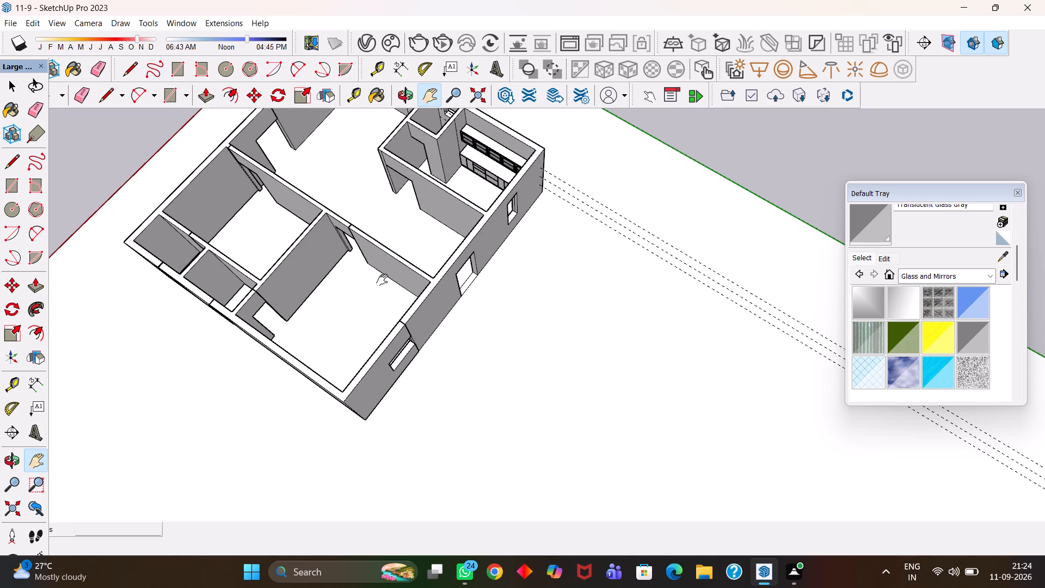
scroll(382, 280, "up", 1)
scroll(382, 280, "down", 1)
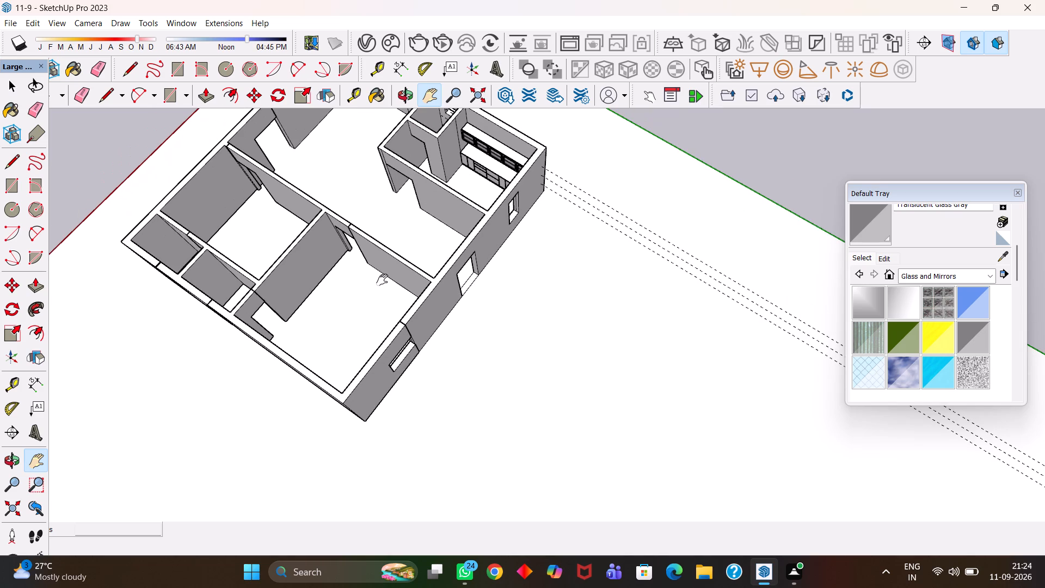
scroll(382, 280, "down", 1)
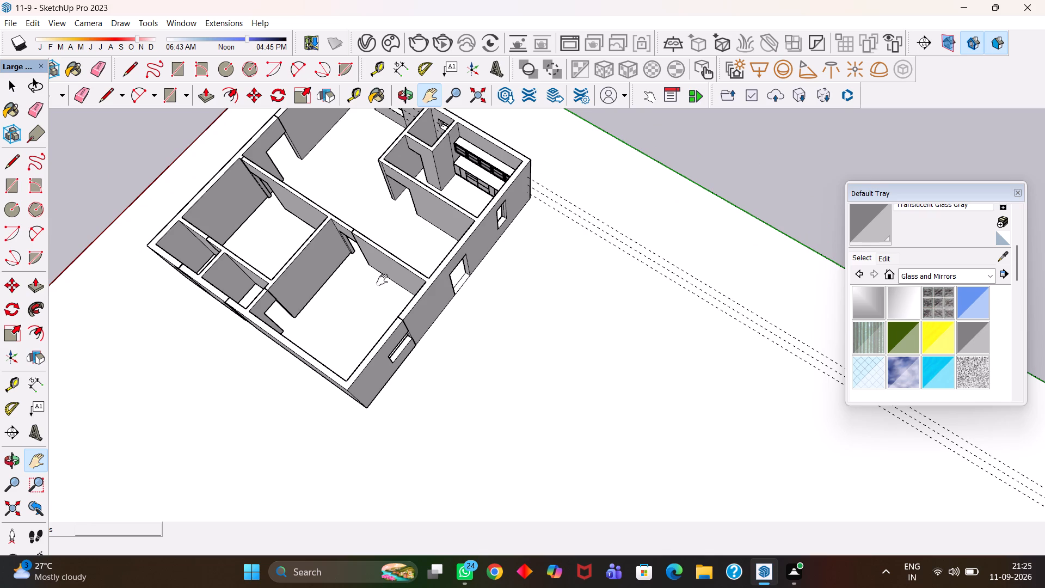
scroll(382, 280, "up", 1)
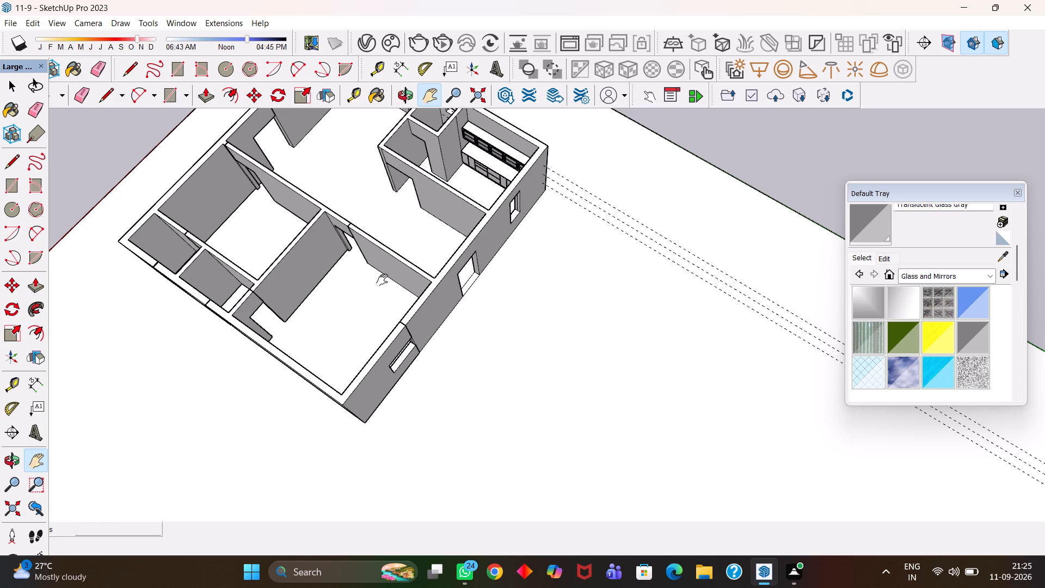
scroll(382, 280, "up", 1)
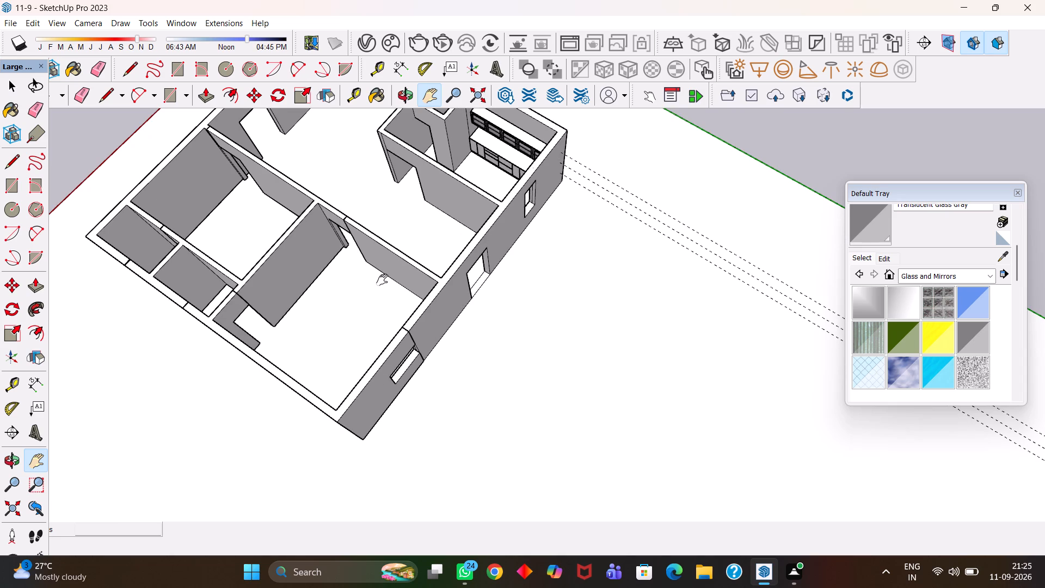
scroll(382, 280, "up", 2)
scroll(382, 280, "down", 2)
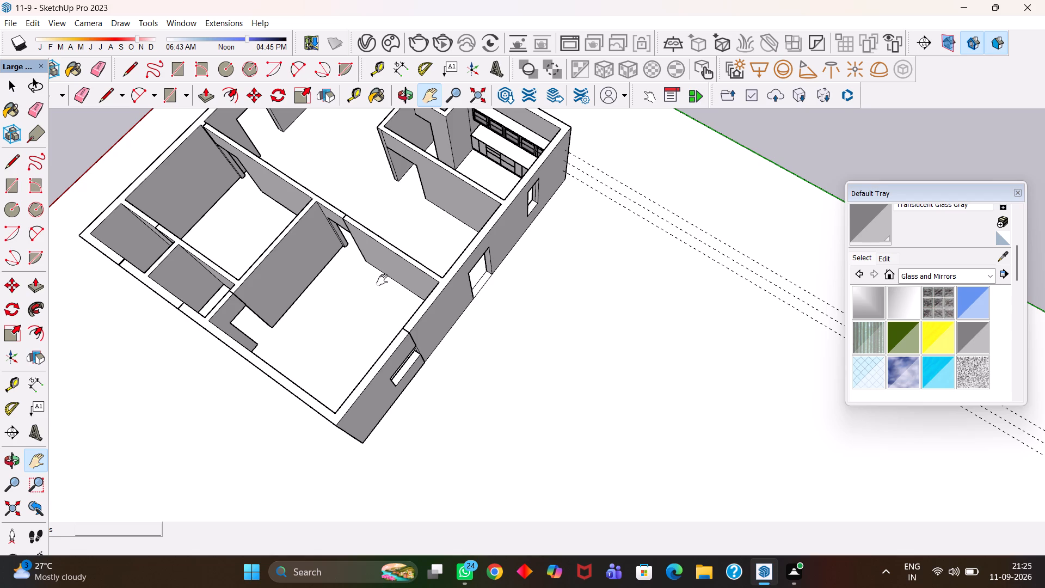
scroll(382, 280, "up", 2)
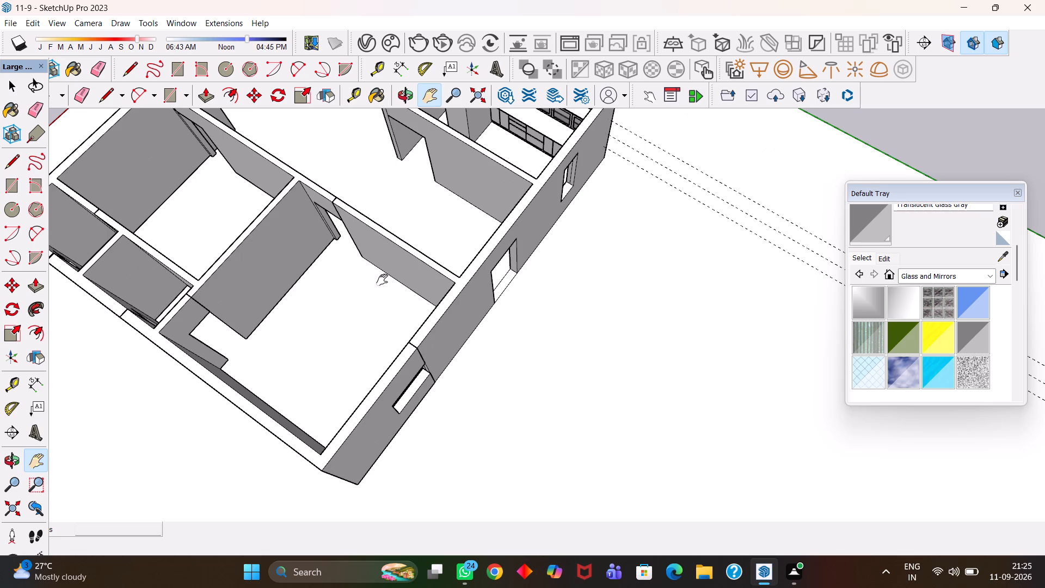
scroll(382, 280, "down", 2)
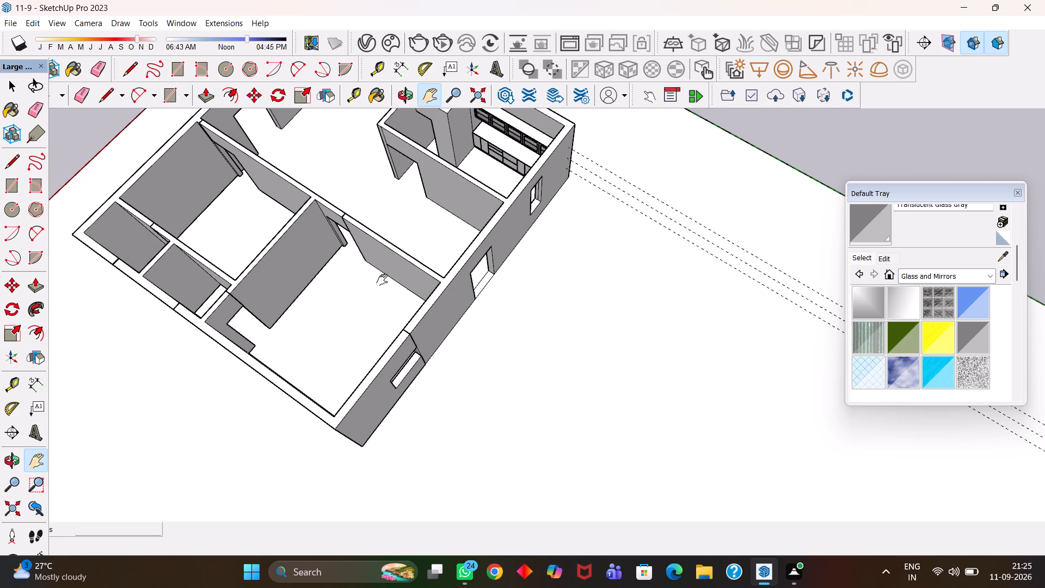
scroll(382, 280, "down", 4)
Examine the full room layout from above, turning around the house from the window side.
key("h")
scroll(382, 280, "down", 3)
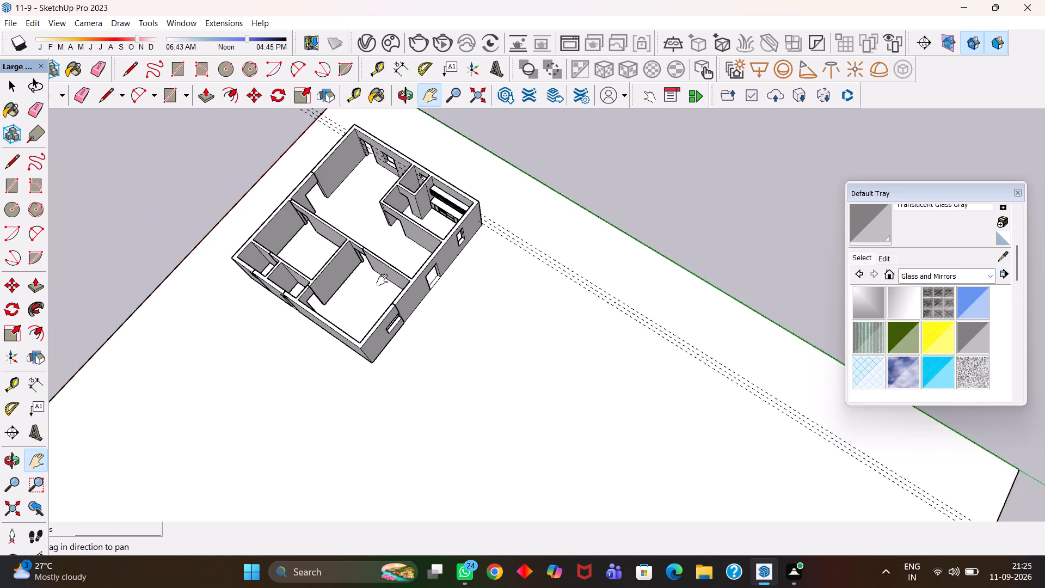
scroll(382, 280, "down", 5)
middle_click_drag(446, 271, 380, 292)
scroll(400, 307, "up", 6)
key("h")
left_click_drag(417, 235, 457, 346)
scroll(459, 347, "down", 4)
middle_click_drag(525, 342, 475, 347)
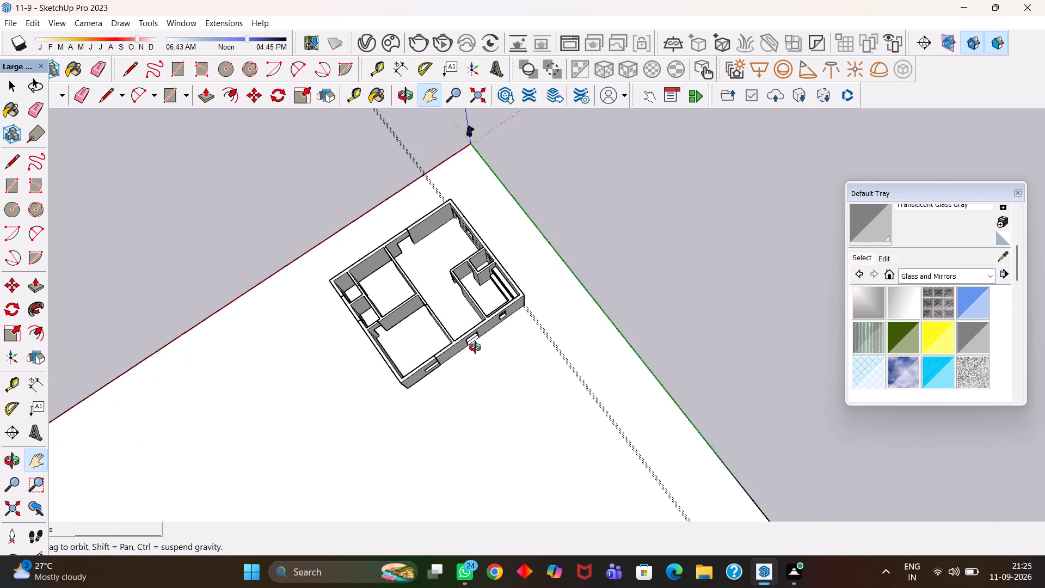
middle_click_drag(475, 347, 439, 319)
scroll(425, 352, "up", 6)
scroll(461, 293, "down", 4)
left_click_drag(439, 255, 486, 316)
middle_click_drag(547, 345, 502, 327)
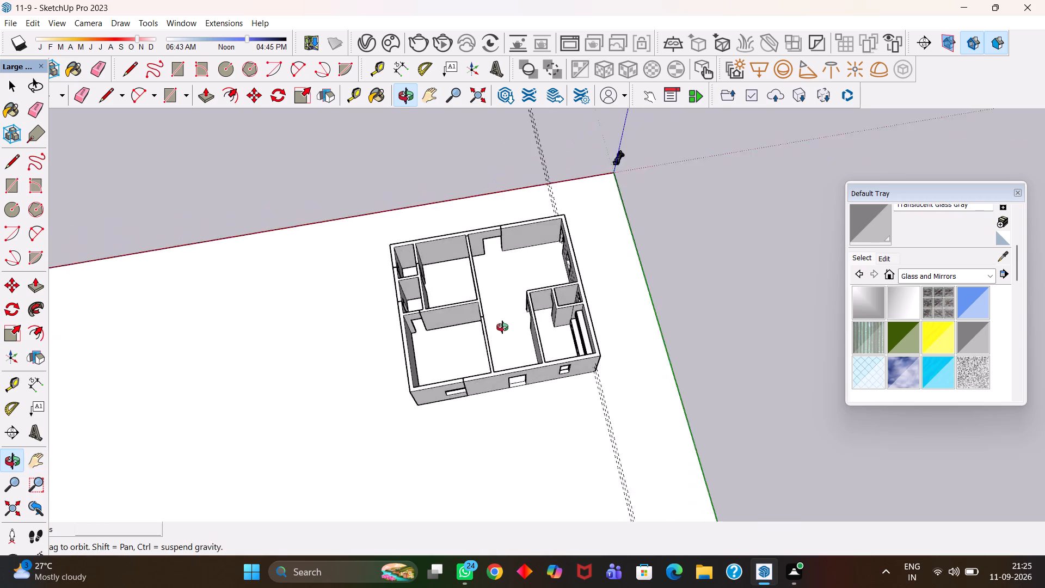
middle_click_drag(502, 327, 518, 308)
scroll(514, 311, "up", 4)
scroll(520, 306, "down", 5)
scroll(567, 336, "up", 4)
scroll(556, 328, "down", 2)
scroll(539, 314, "up", 1)
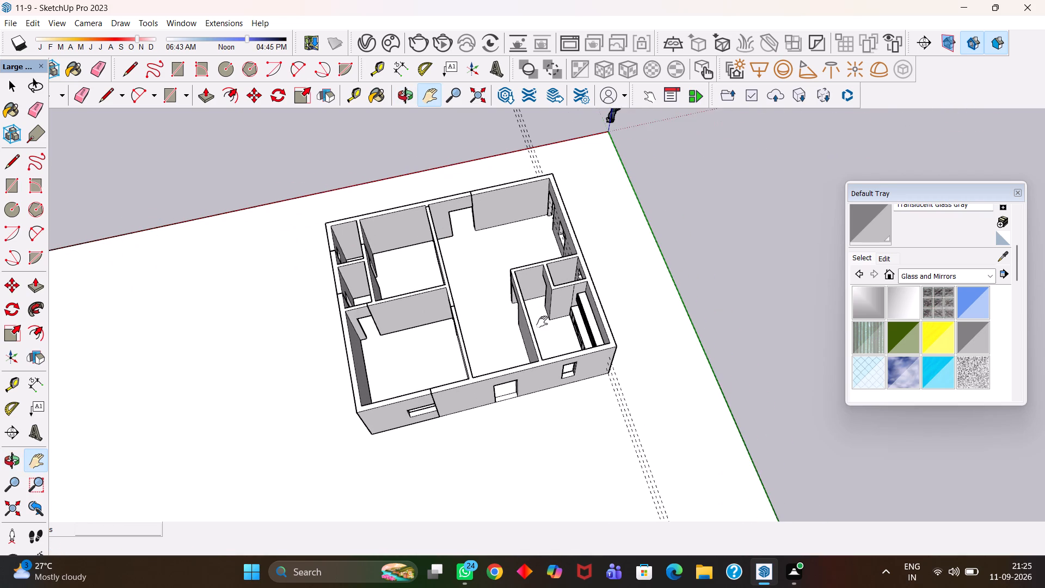
middle_click(543, 324)
scroll(549, 313, "up", 3)
middle_click_drag(445, 299, 451, 375)
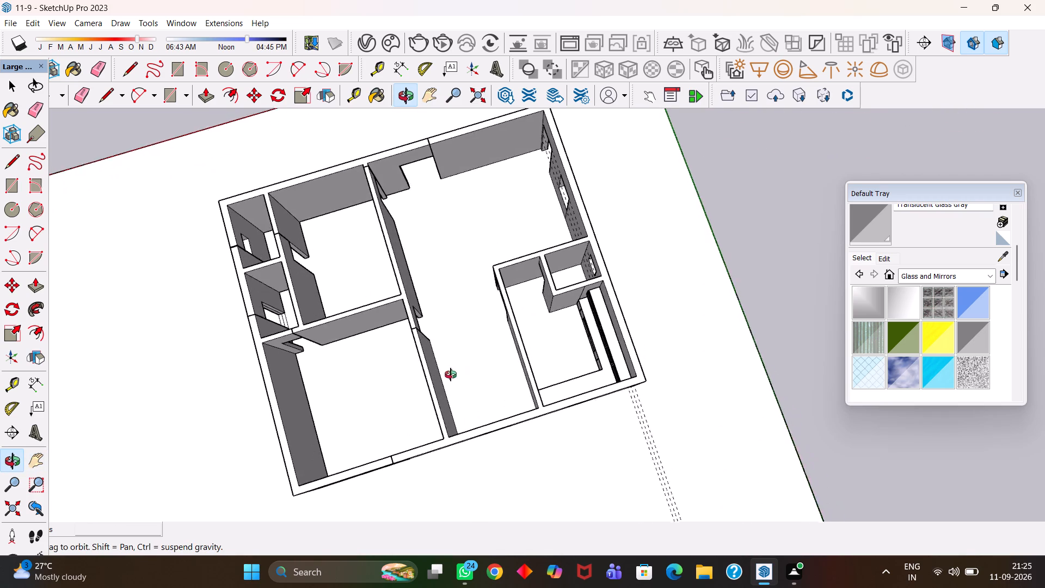
middle_click_drag(451, 375, 422, 373)
Examine the two small adjoining rooms at the house's outer corner and the room next to them.
left_click_drag(381, 339, 555, 392)
scroll(413, 301, "up", 8)
middle_click_drag(534, 372, 482, 366)
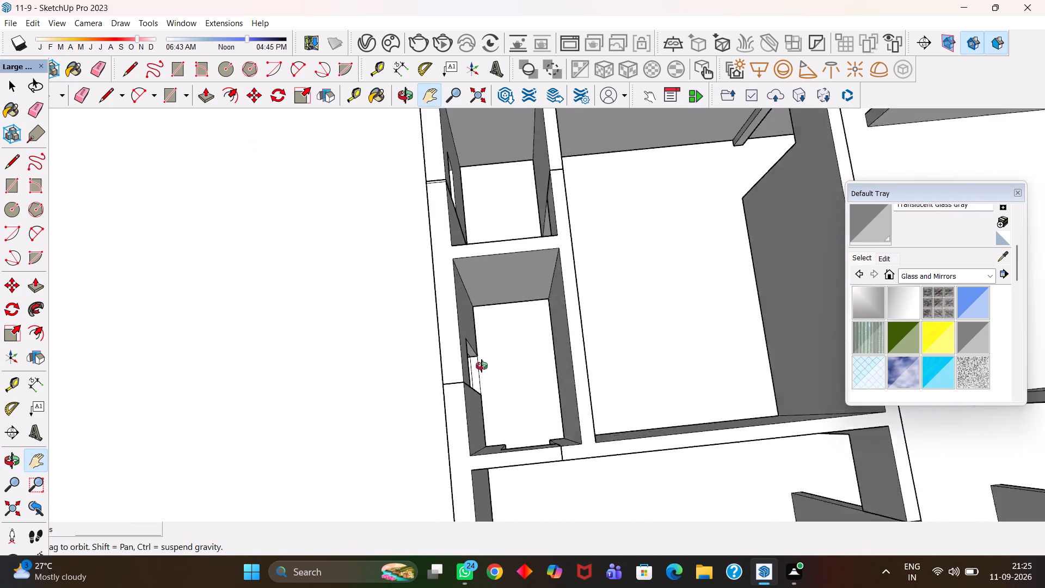
middle_click_drag(482, 366, 528, 344)
scroll(528, 344, "up", 1)
scroll(528, 344, "down", 7)
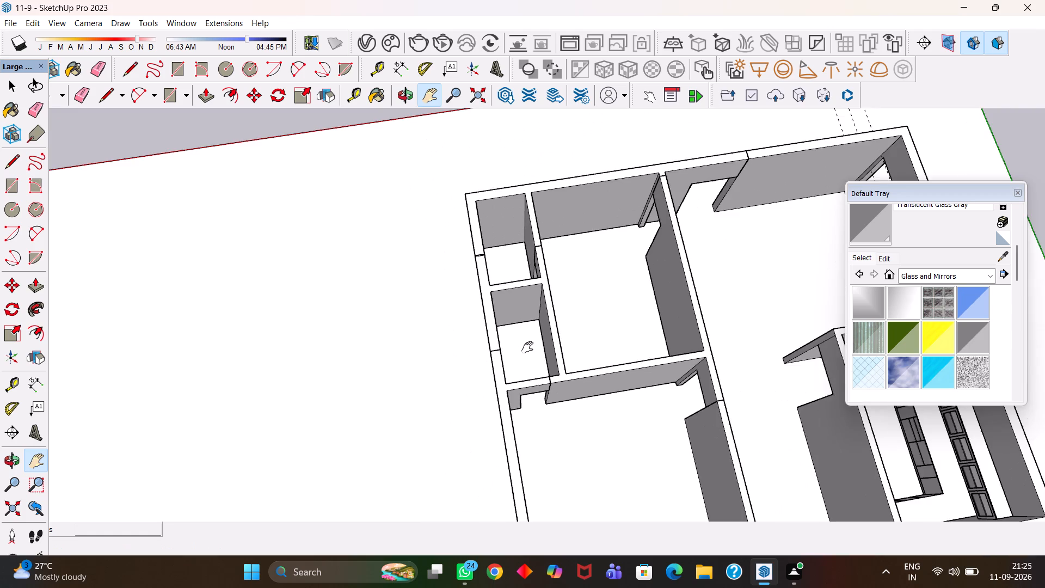
scroll(525, 320, "up", 3)
left_click_drag(533, 266, 534, 332)
middle_click_drag(517, 297, 514, 369)
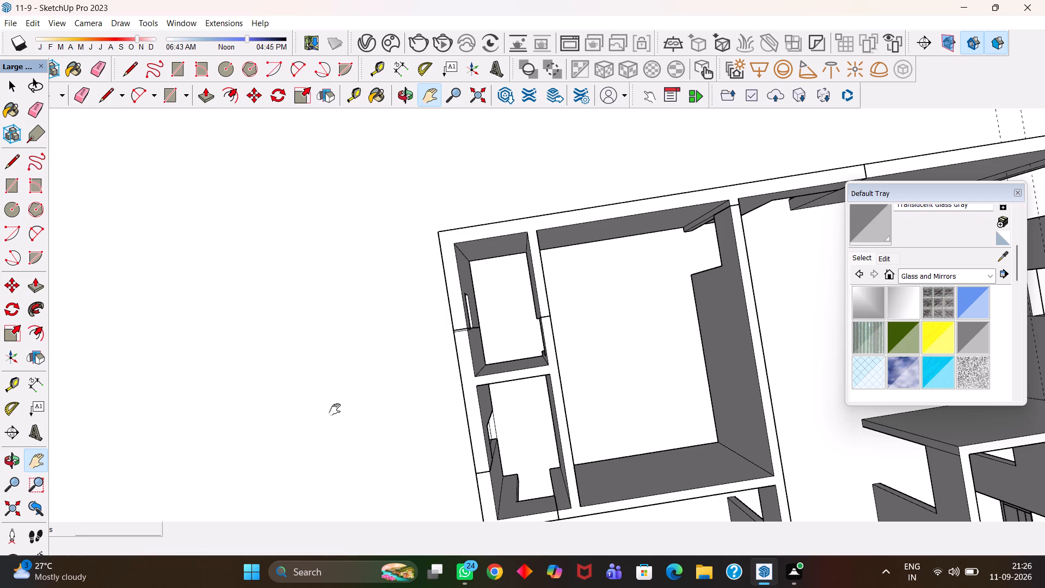
scroll(385, 412, "down", 4)
scroll(472, 419, "down", 8)
scroll(538, 417, "up", 3)
middle_click_drag(562, 432, 546, 384)
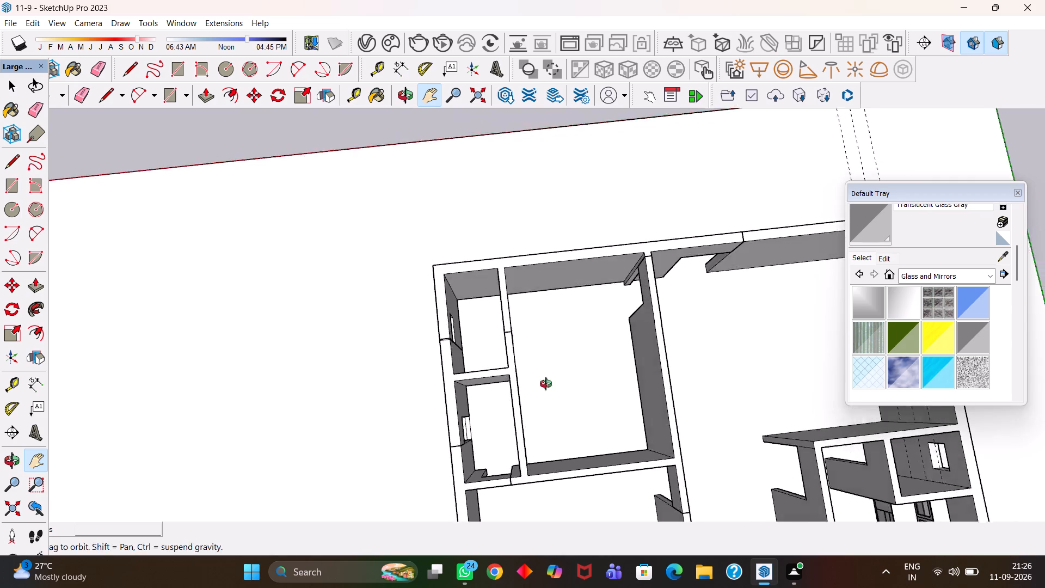
middle_click_drag(546, 384, 541, 363)
Examine the overall floor layout again, from the small corner rooms across to the main hall and kitchen.
scroll(541, 363, "down", 5)
left_click_drag(601, 395, 489, 319)
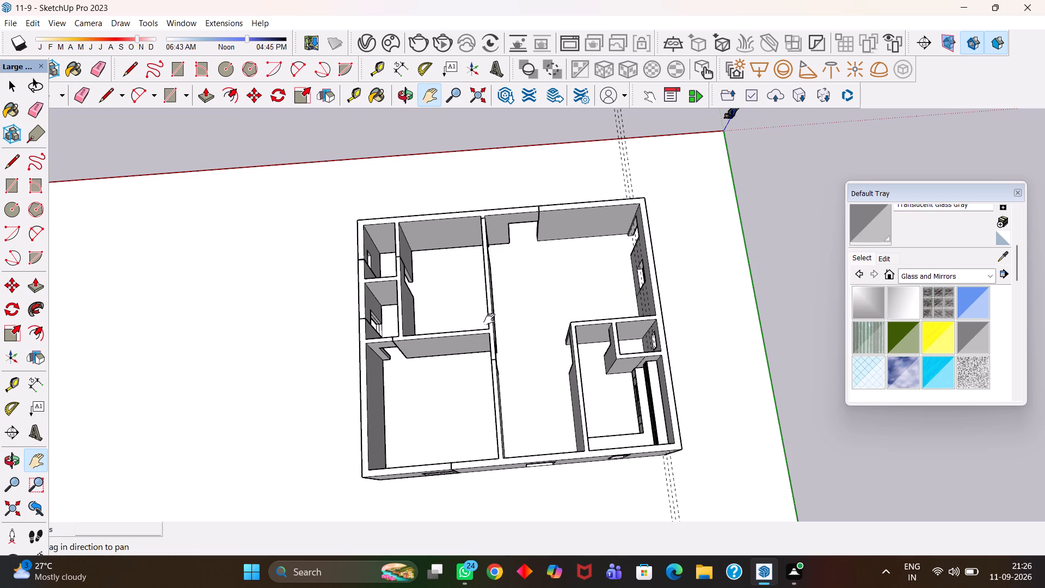
scroll(489, 319, "up", 2)
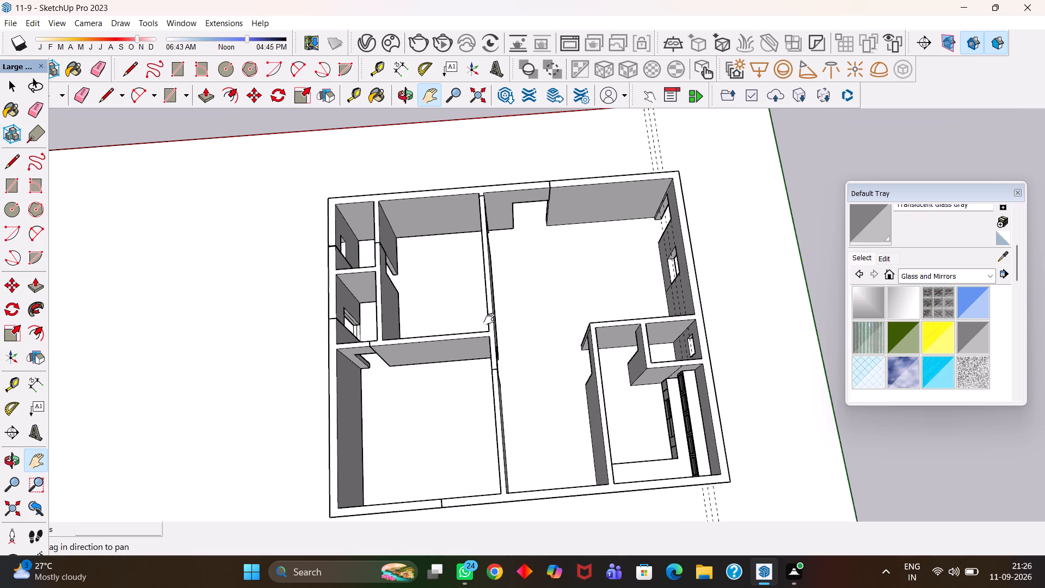
scroll(489, 319, "down", 3)
scroll(498, 330, "up", 1)
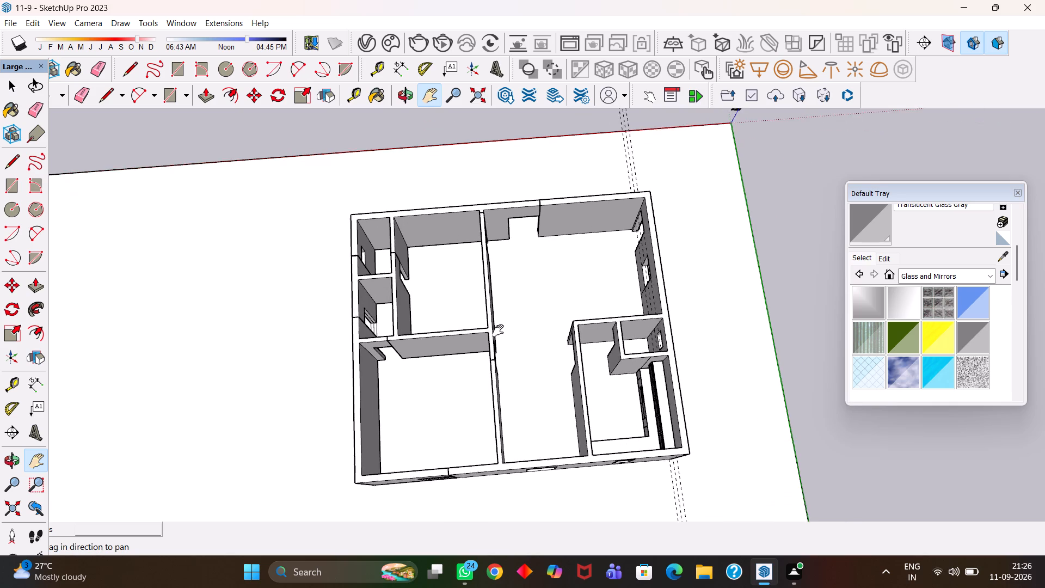
scroll(498, 330, "up", 3)
middle_click_drag(503, 335, 475, 344)
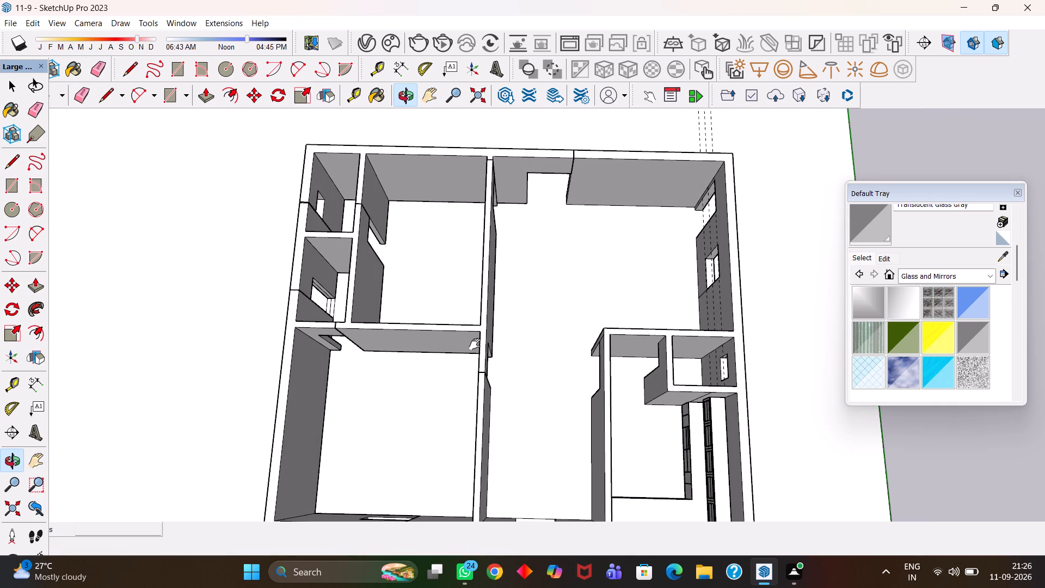
scroll(475, 344, "down", 3)
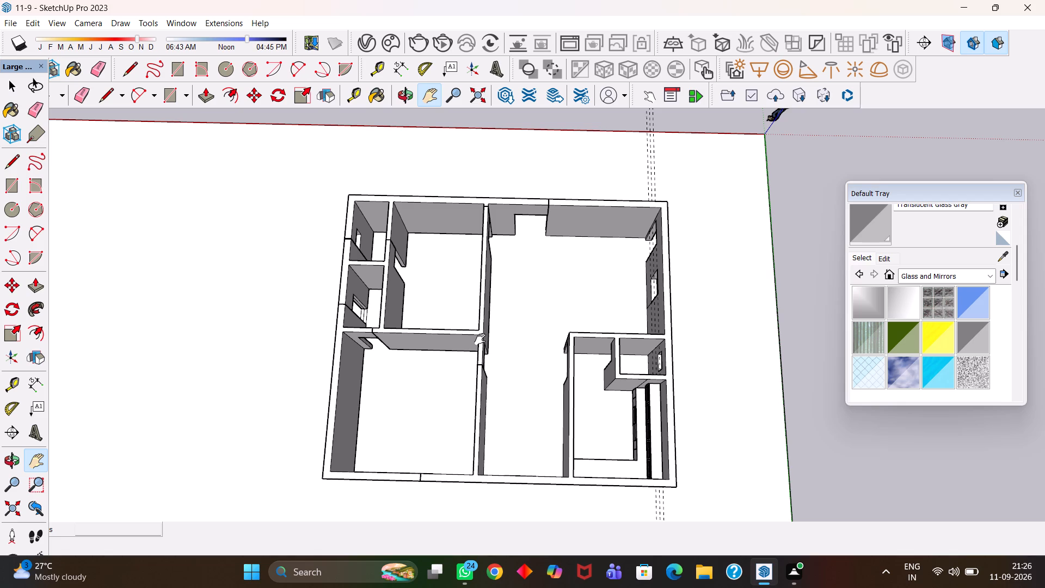
scroll(480, 339, "down", 1)
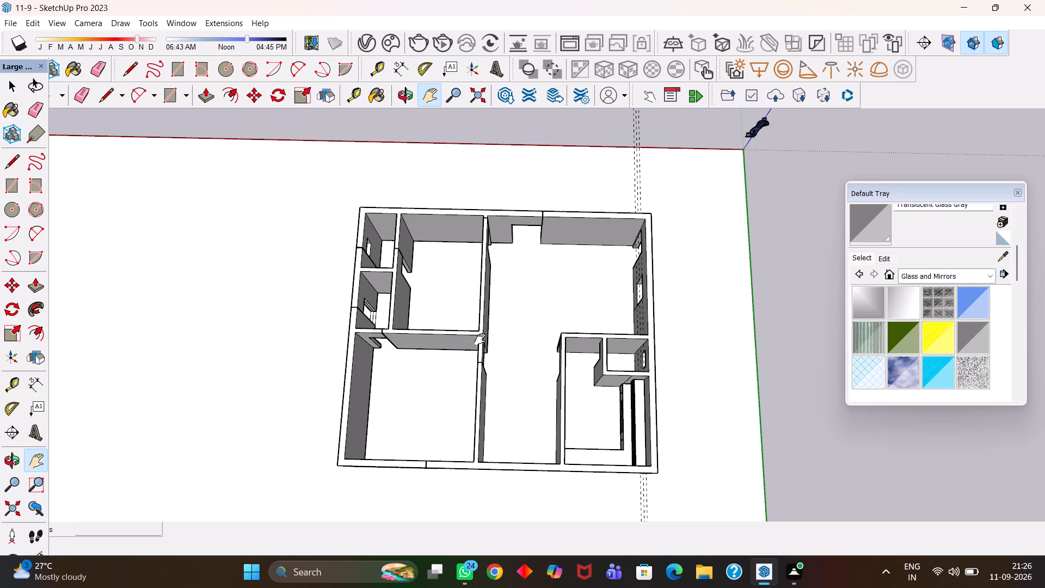
scroll(480, 339, "up", 2)
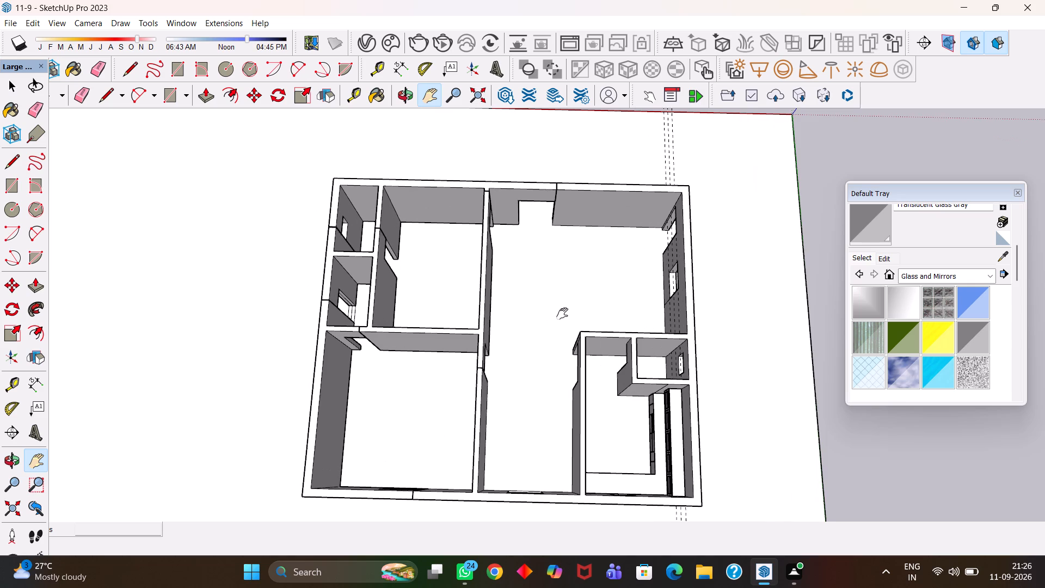
left_click_drag(562, 311, 555, 378)
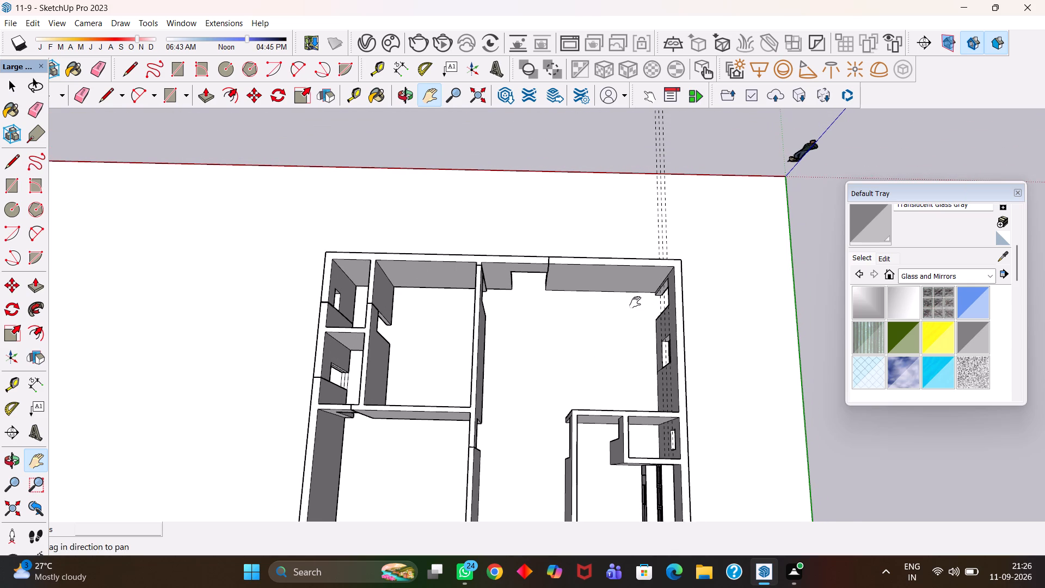
Erase the dashed guide lines running along the main hall's windowed outer wall and past the house.
scroll(635, 302, "up", 2)
middle_click_drag(624, 306, 627, 307)
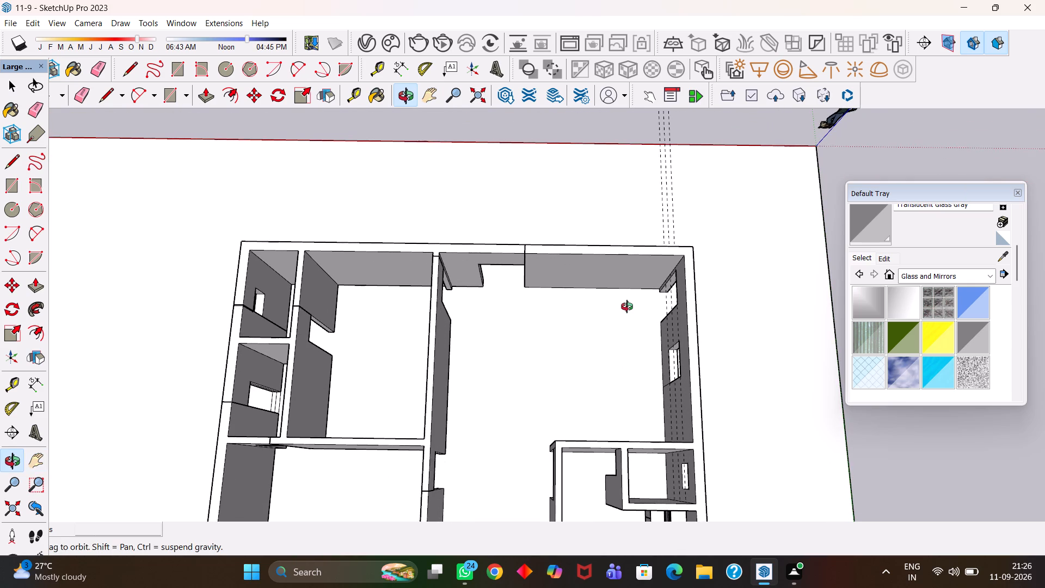
middle_click_drag(627, 307, 630, 307)
scroll(630, 307, "up", 1)
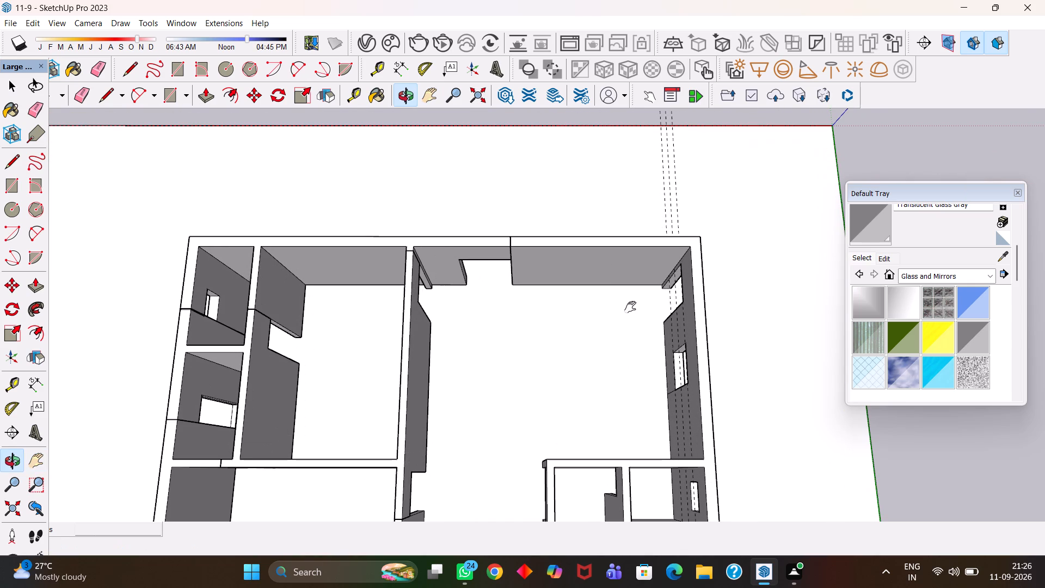
scroll(630, 307, "up", 1)
scroll(630, 307, "down", 1)
left_click_drag(630, 304, 631, 318)
key("e")
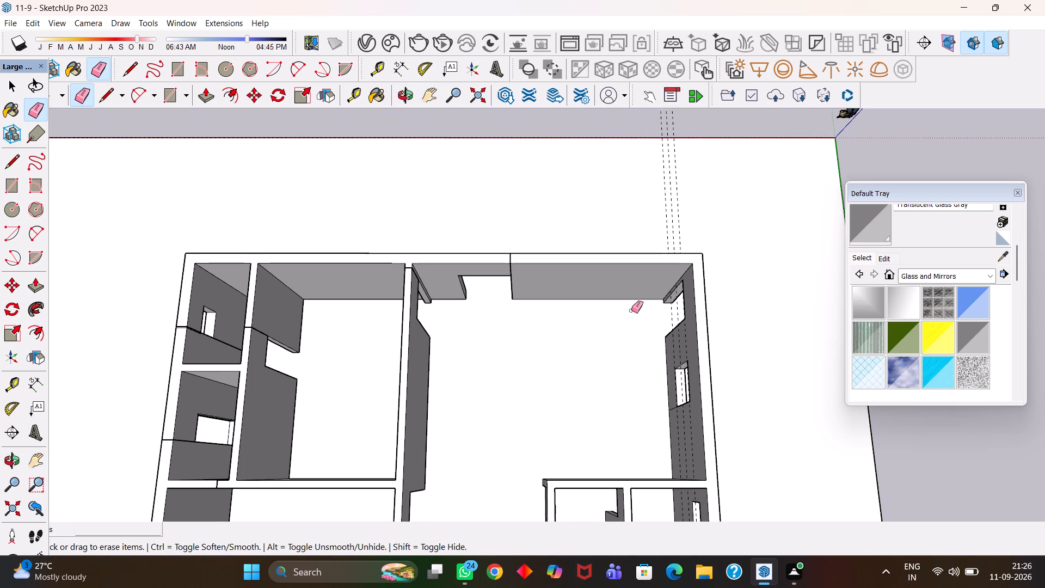
left_click_drag(670, 228, 671, 228)
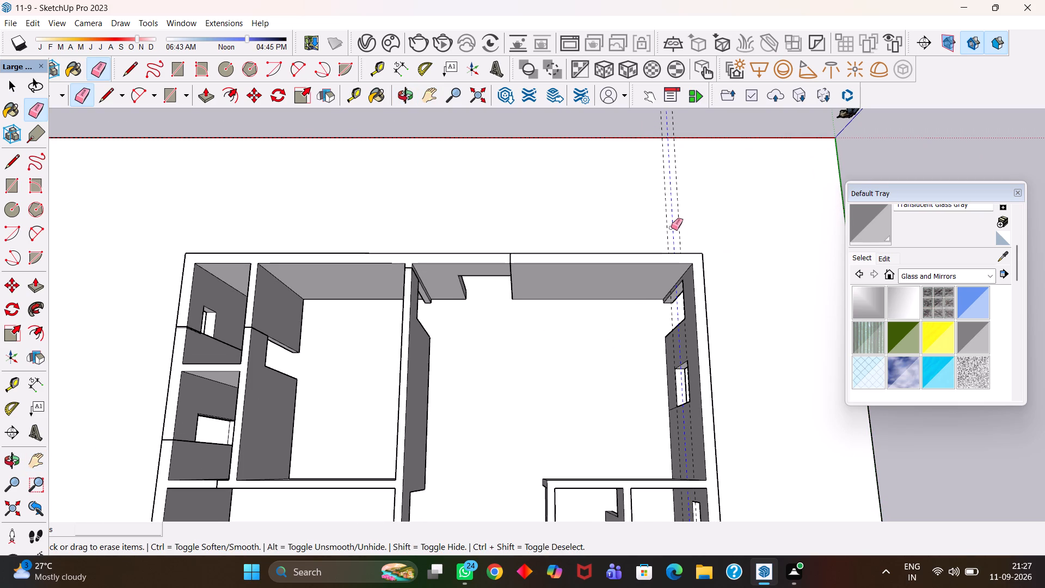
left_click_drag(671, 228, 653, 228)
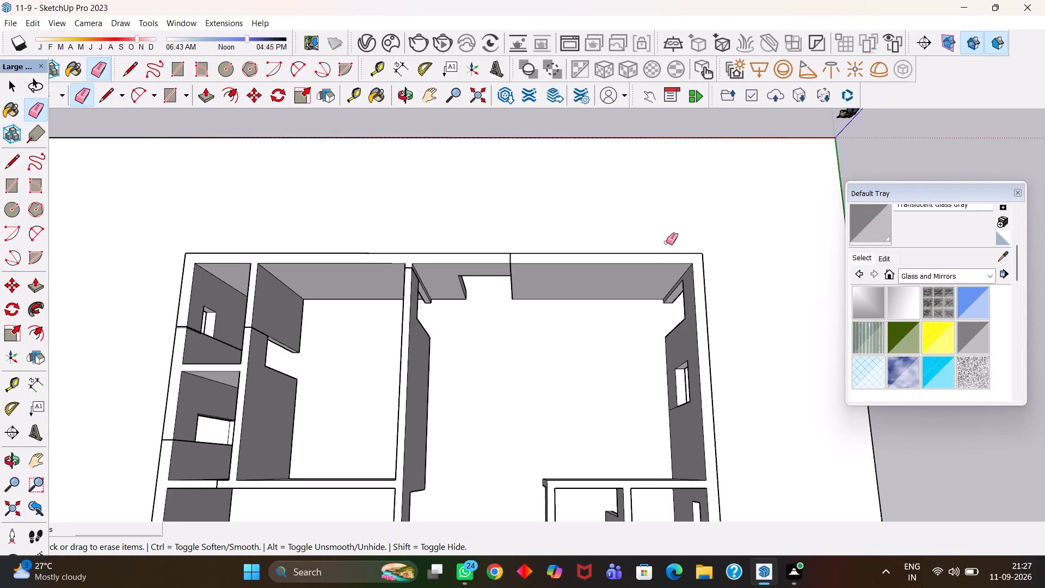
Examine the whole house's room layout from above, from the small corner rooms to the hall and kitchen.
key("h")
scroll(656, 247, "down", 5)
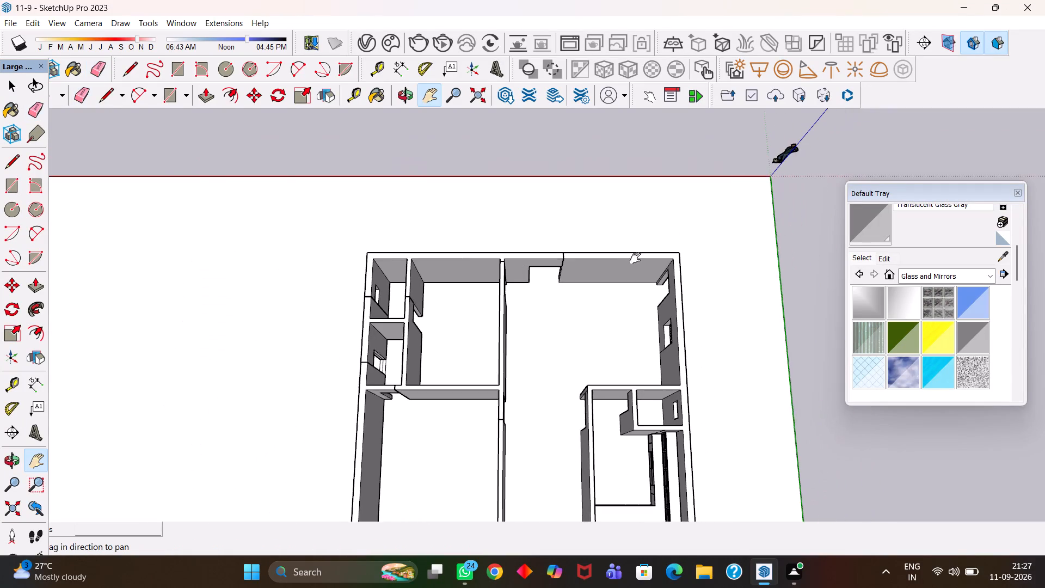
key("h")
scroll(624, 267, "down", 3)
left_click_drag(608, 317, 610, 277)
scroll(597, 312, "up", 3)
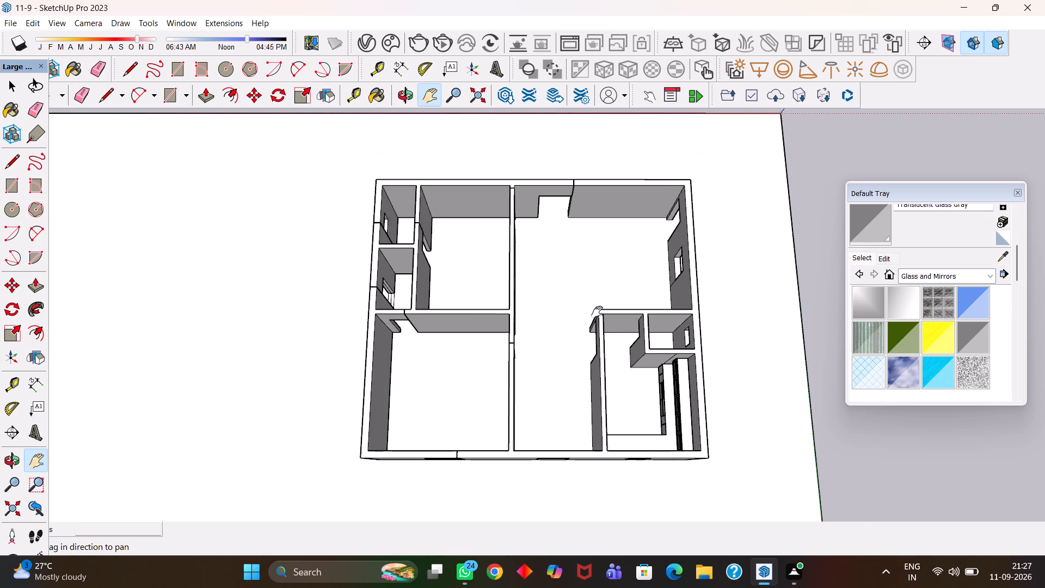
scroll(597, 312, "up", 2)
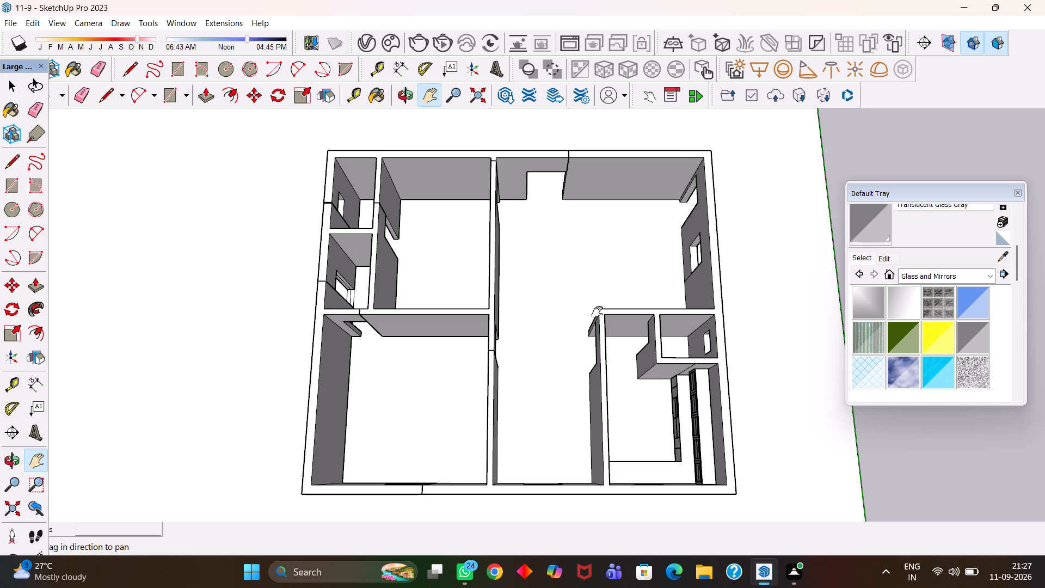
scroll(597, 312, "up", 2)
scroll(563, 326, "down", 3)
scroll(562, 330, "up", 1)
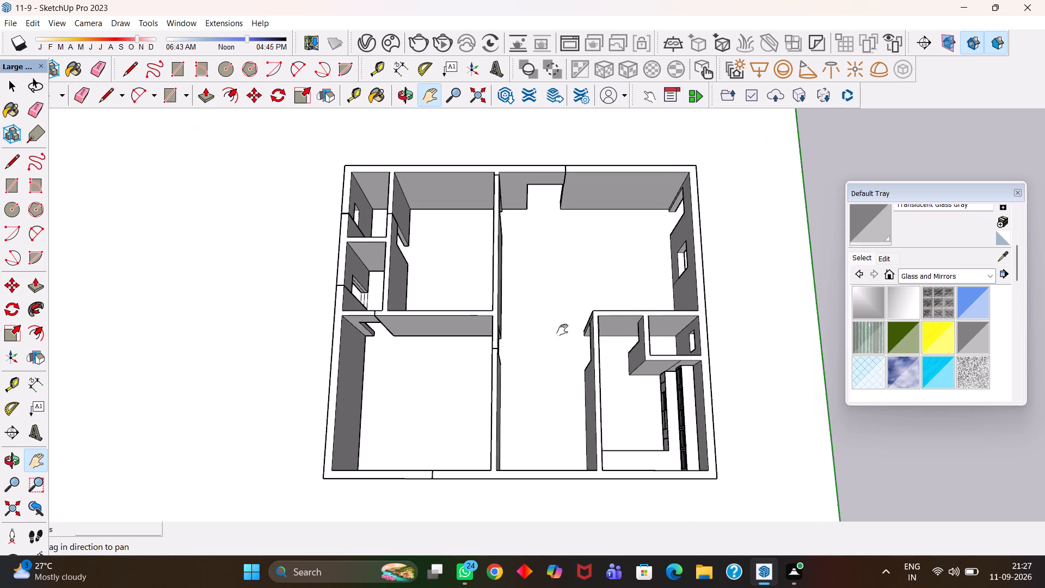
scroll(562, 330, "up", 2)
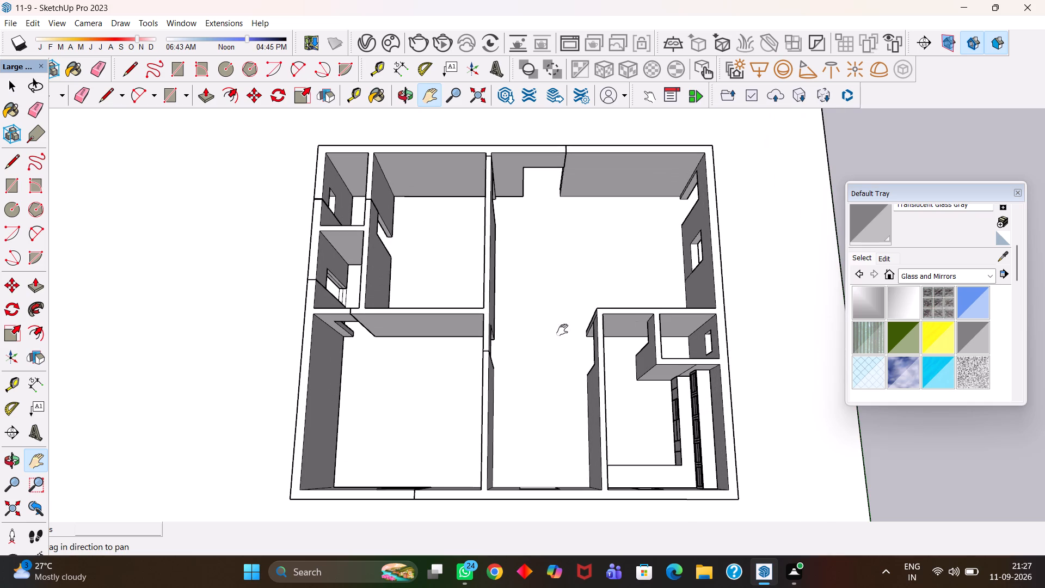
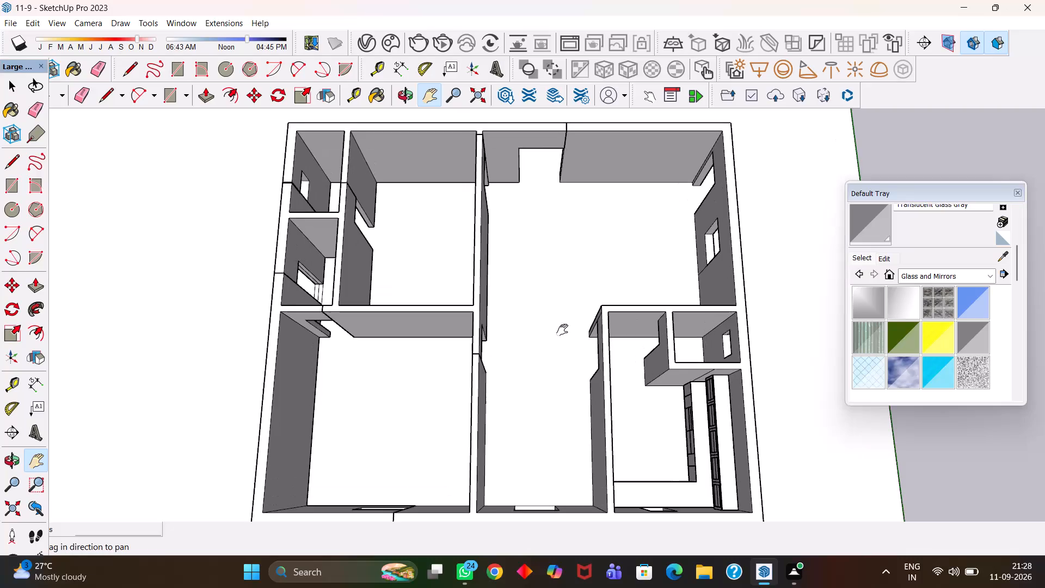
Examine the house's room layout from several overhead angles, including the partition walls around the main hall and kitchen.
scroll(562, 330, "down", 2)
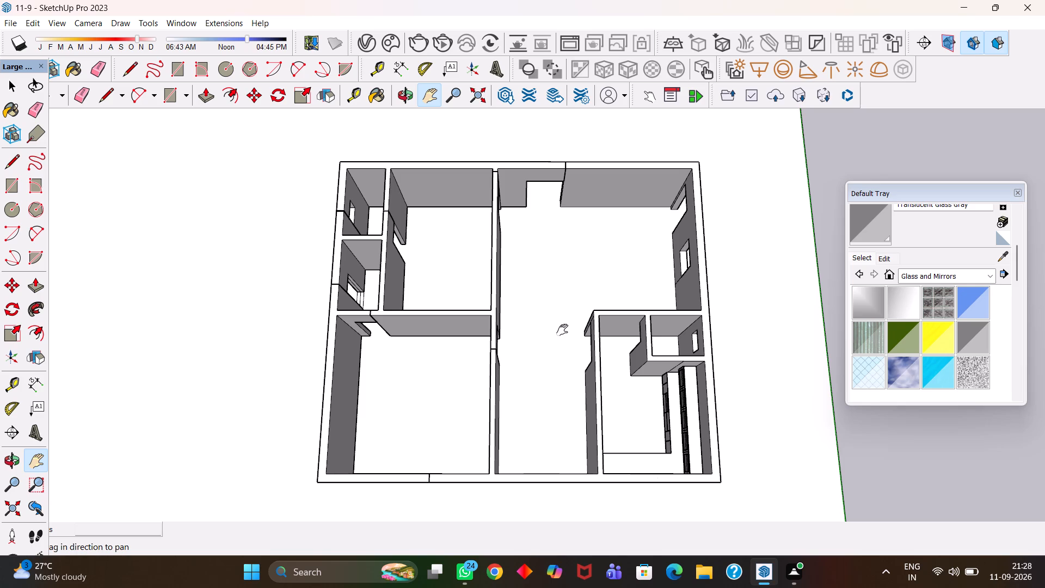
scroll(562, 330, "up", 6)
scroll(565, 339, "down", 8)
key("h")
middle_click_drag(565, 378, 554, 310)
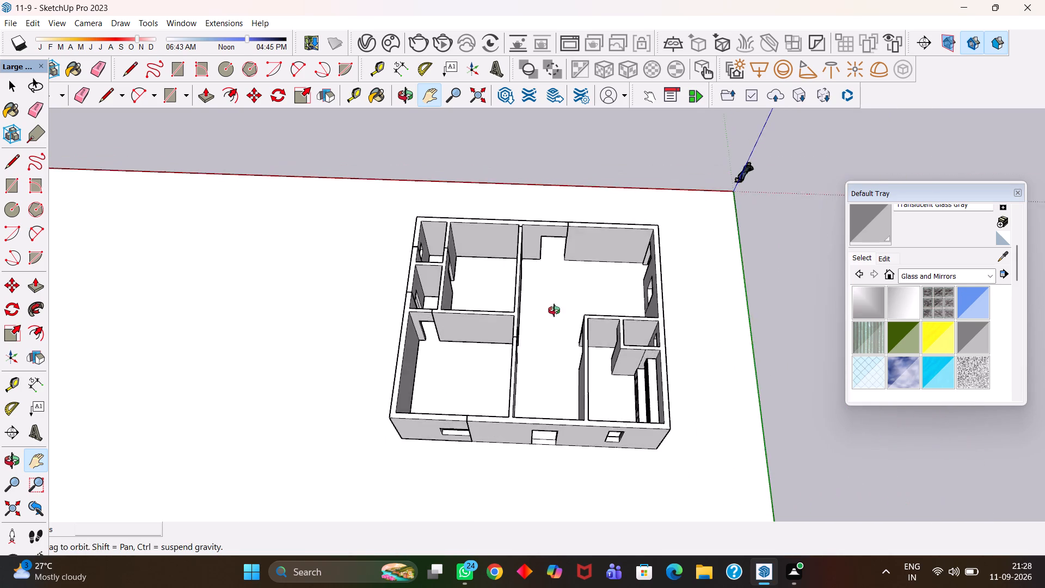
middle_click_drag(554, 310, 554, 310)
scroll(554, 310, "up", 3)
key("h")
scroll(554, 310, "up", 4)
scroll(541, 309, "down", 3)
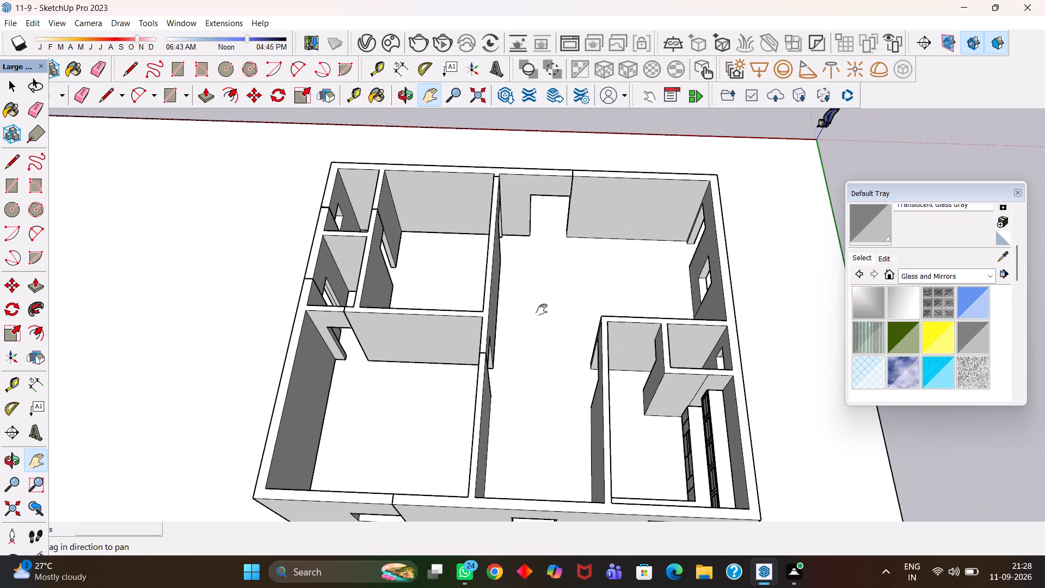
scroll(543, 310, "up", 2)
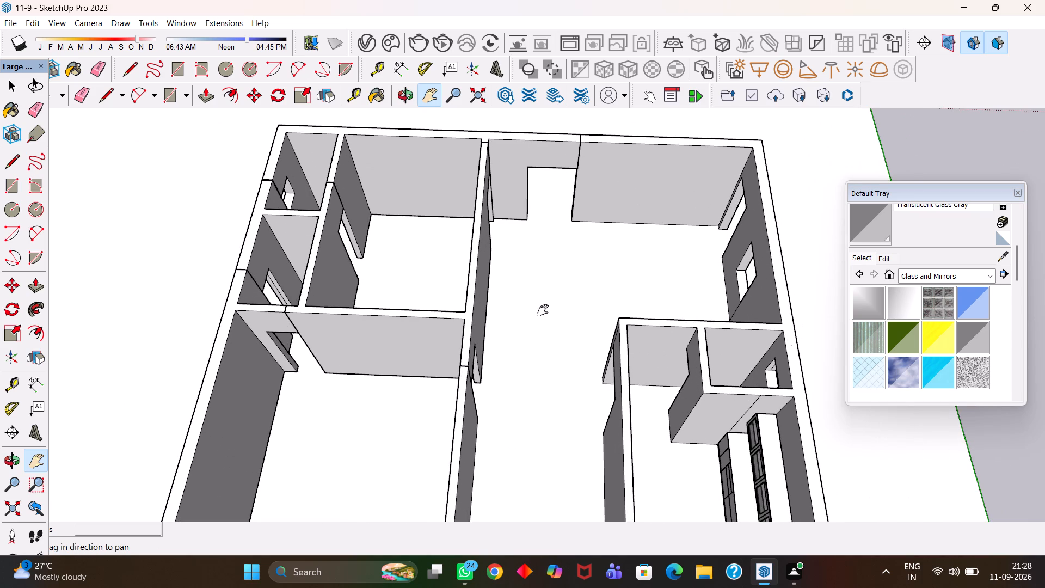
scroll(543, 310, "up", 1)
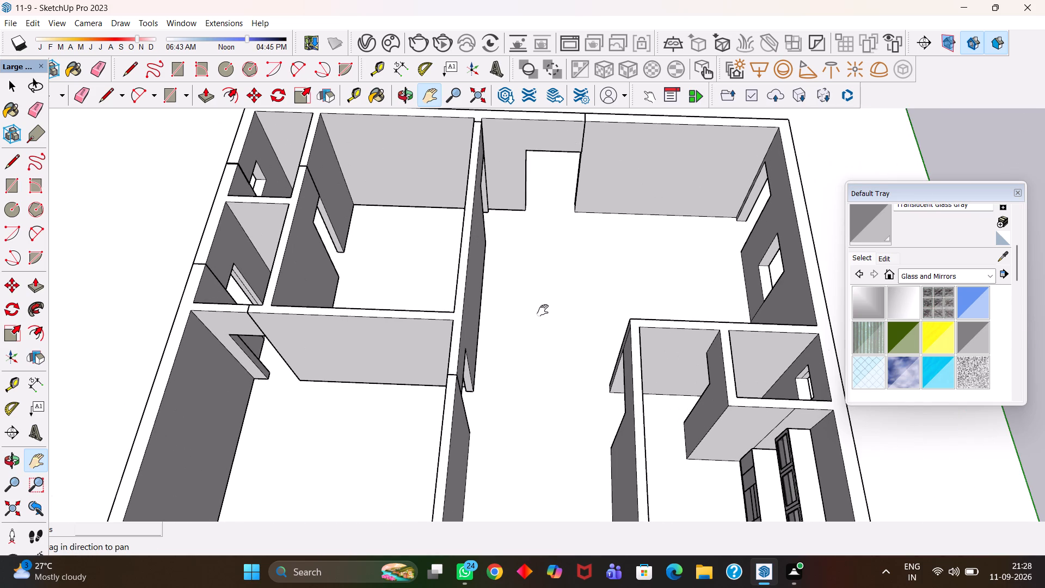
scroll(543, 310, "up", 3)
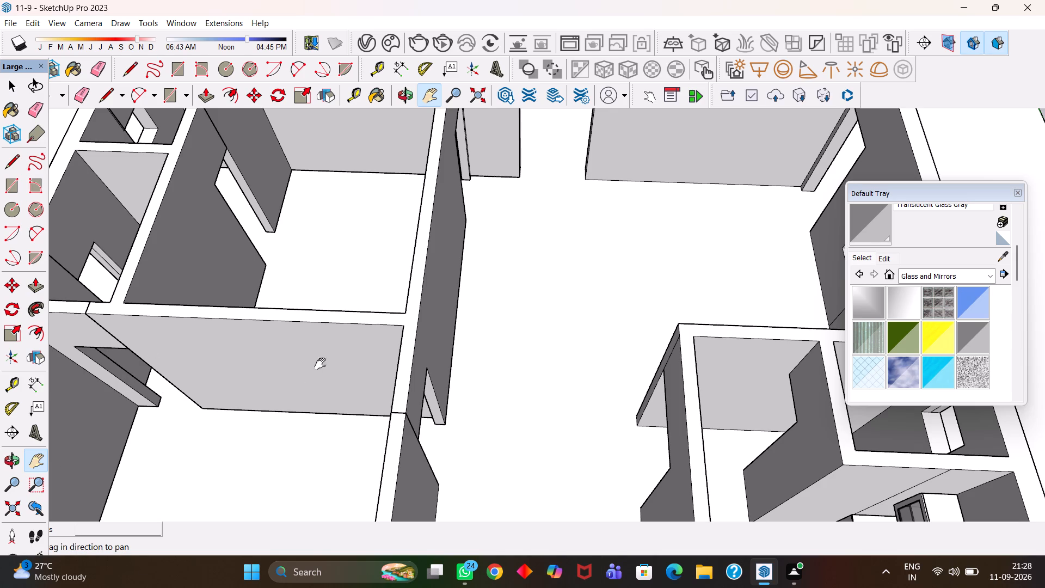
key("h")
scroll(565, 330, "down", 4)
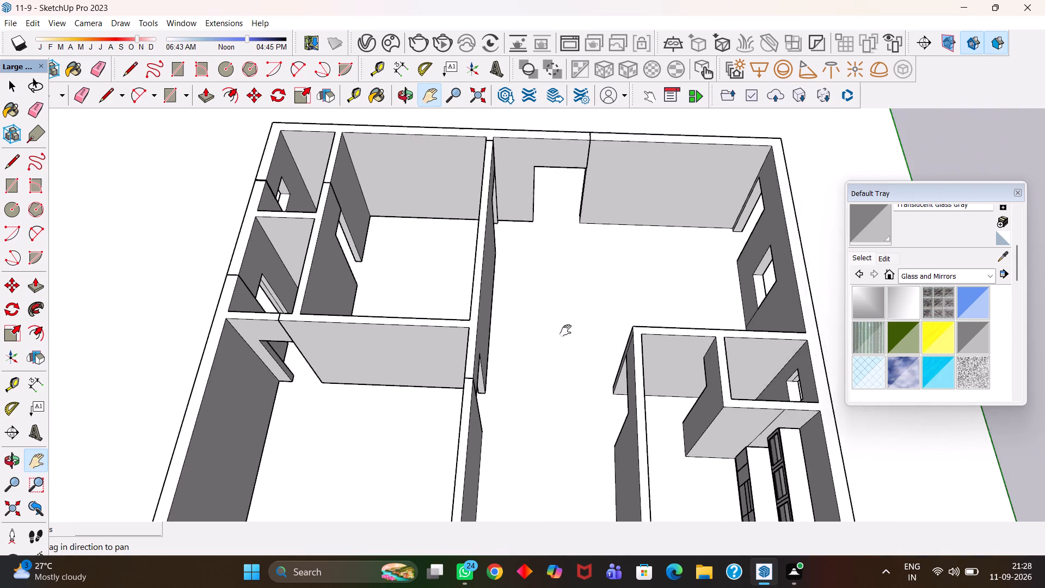
scroll(565, 330, "down", 4)
middle_click_drag(557, 299, 574, 341)
scroll(574, 341, "up", 3)
scroll(574, 341, "down", 3)
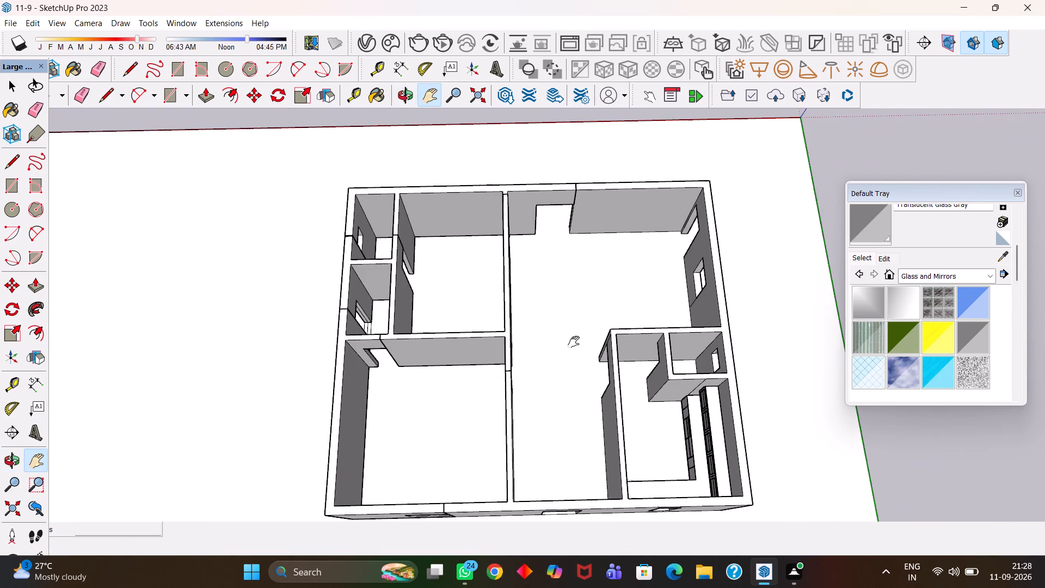
left_click_drag(563, 359, 532, 329)
middle_click(528, 333)
Save the house model.
key("ctrl+s")
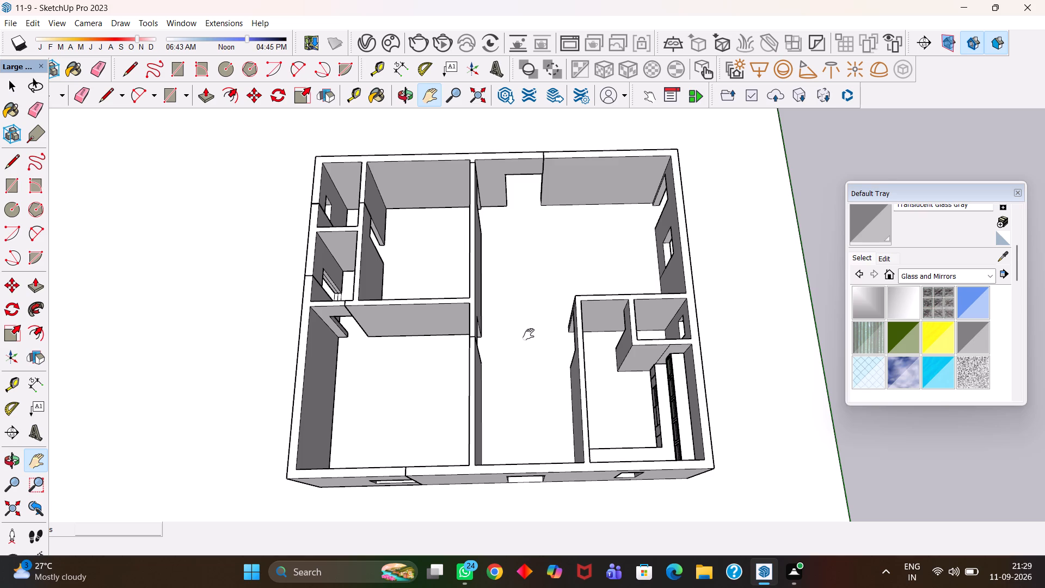
Examine the wall openings on both sides of the main hall near the kitchen, and the overall layout.
scroll(528, 334, "up", 4)
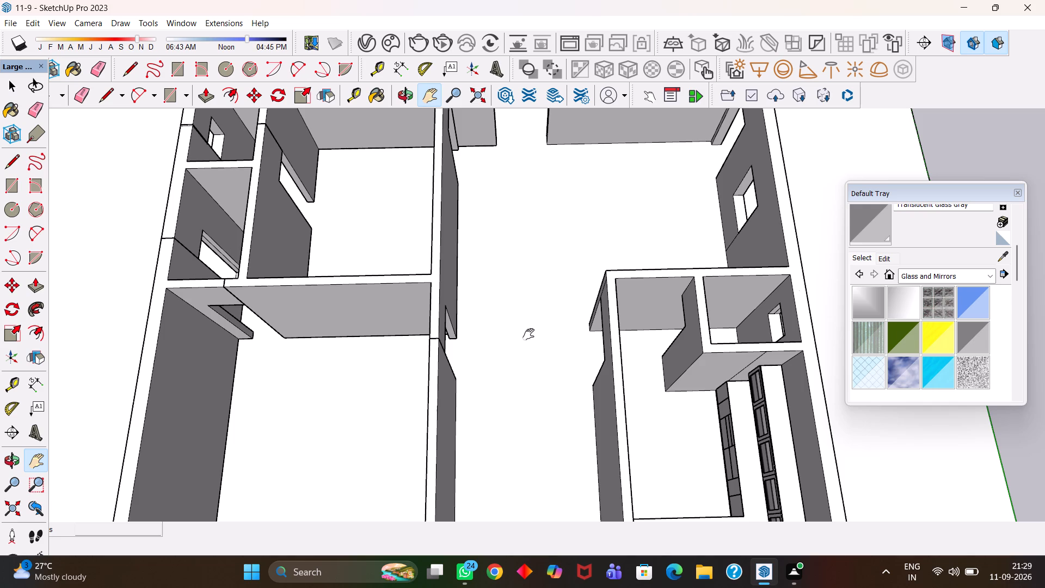
scroll(528, 334, "up", 1)
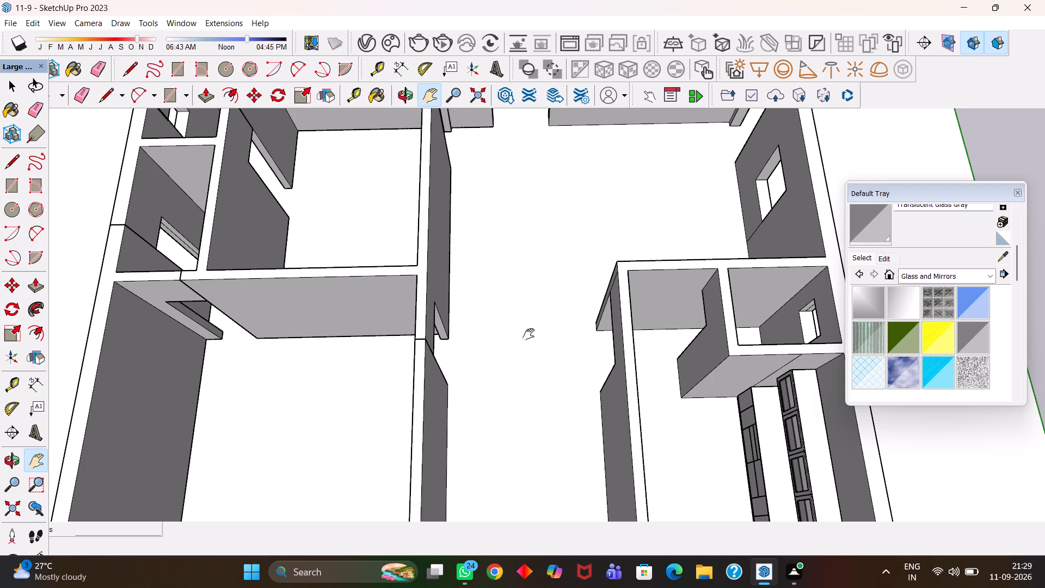
scroll(528, 334, "up", 2)
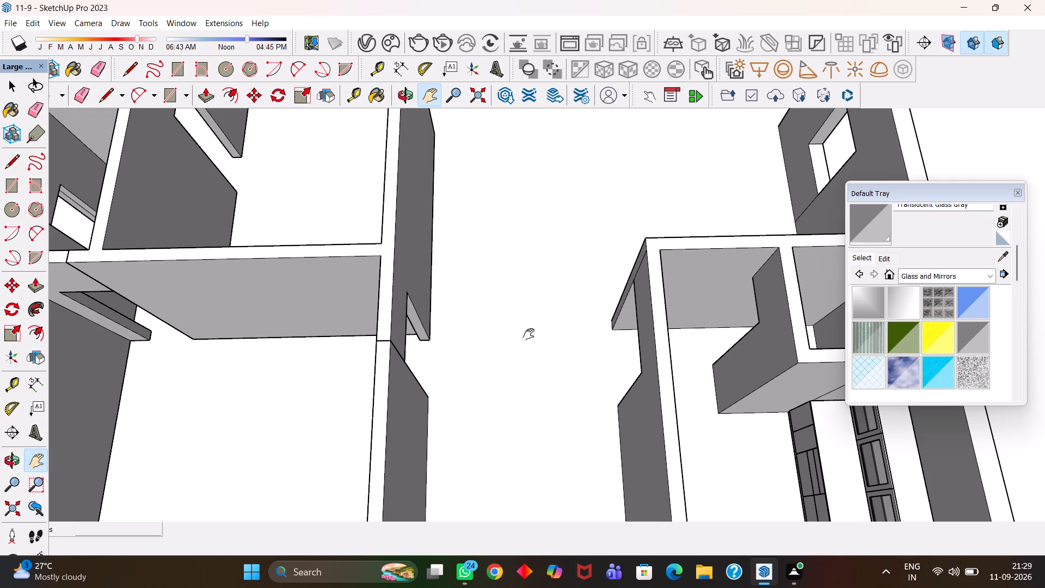
scroll(528, 334, "up", 2)
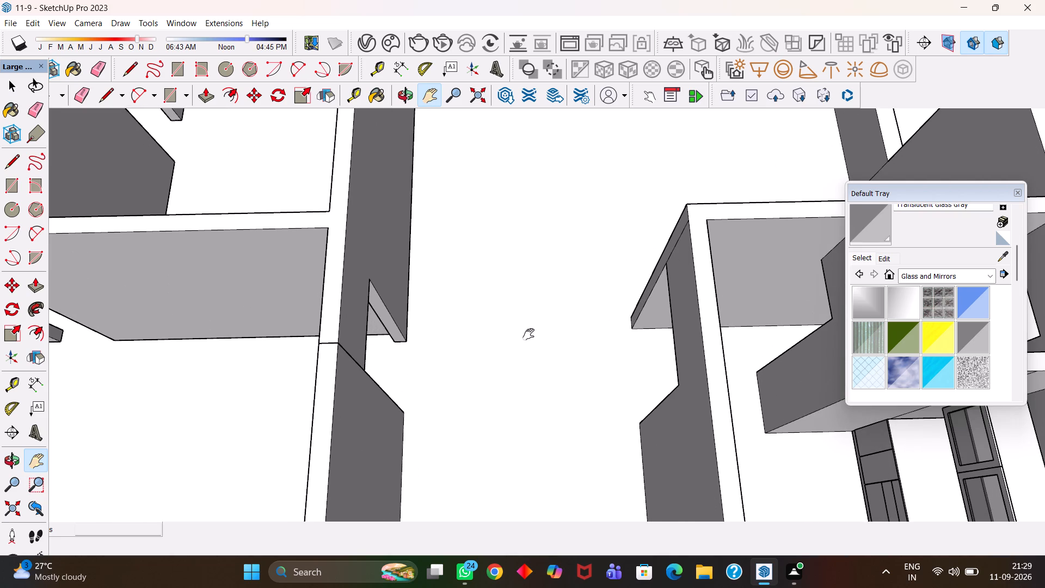
scroll(528, 334, "up", 2)
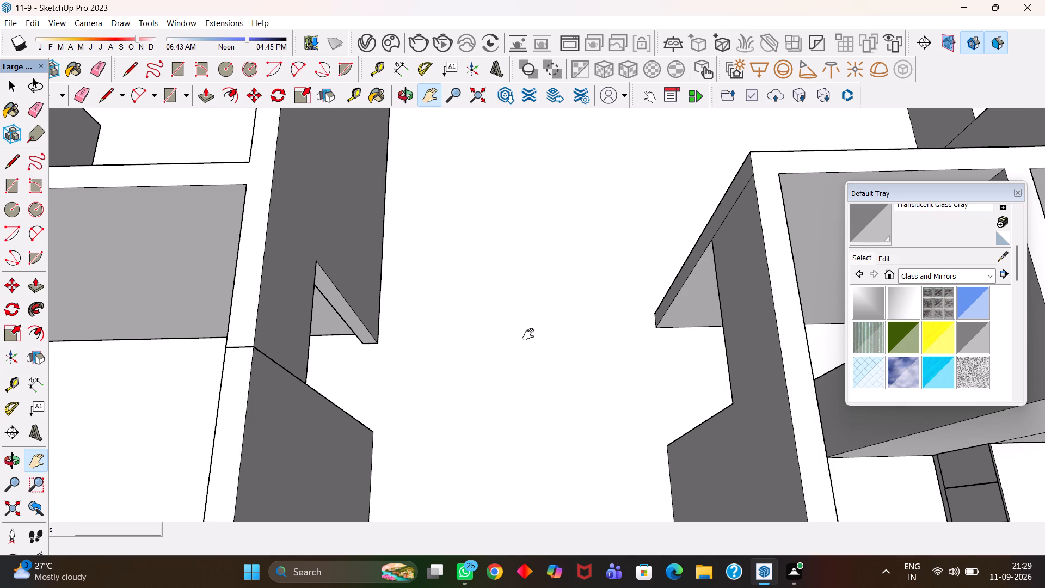
scroll(528, 334, "up", 2)
scroll(528, 334, "down", 14)
scroll(527, 341, "up", 1)
scroll(527, 341, "down", 3)
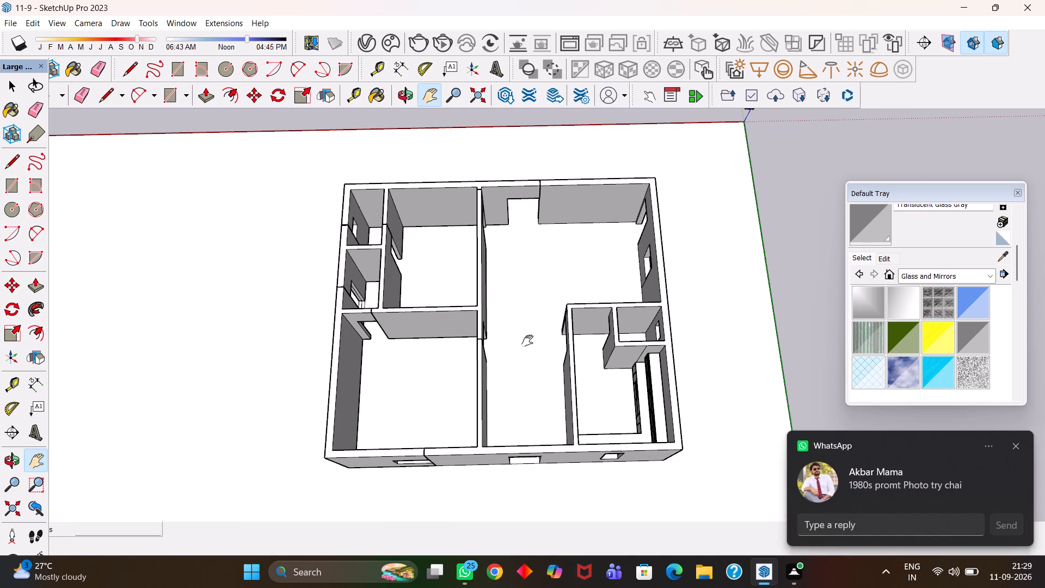
Dismiss the incoming chat message notification.
left_click(1016, 450)
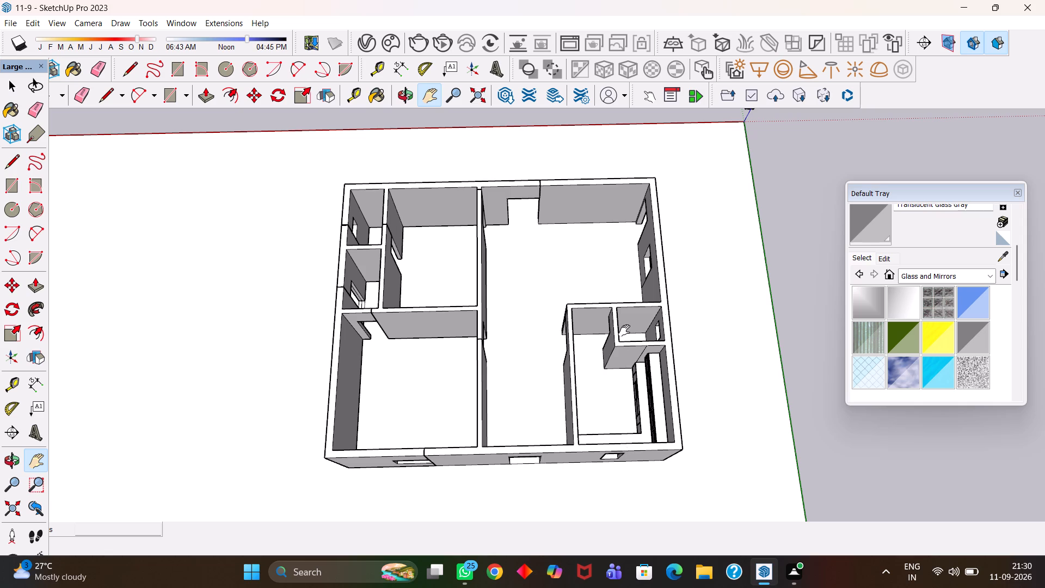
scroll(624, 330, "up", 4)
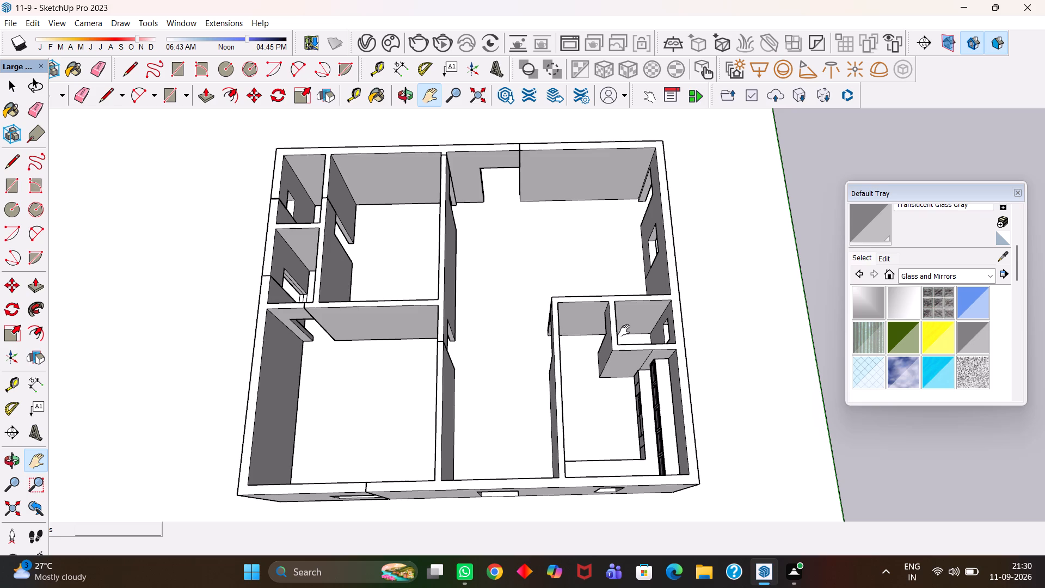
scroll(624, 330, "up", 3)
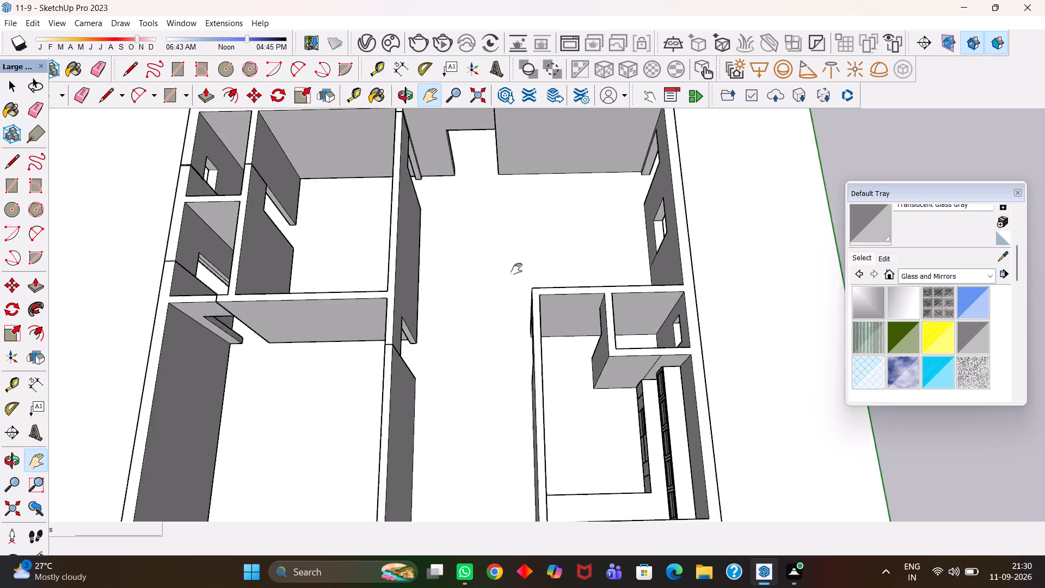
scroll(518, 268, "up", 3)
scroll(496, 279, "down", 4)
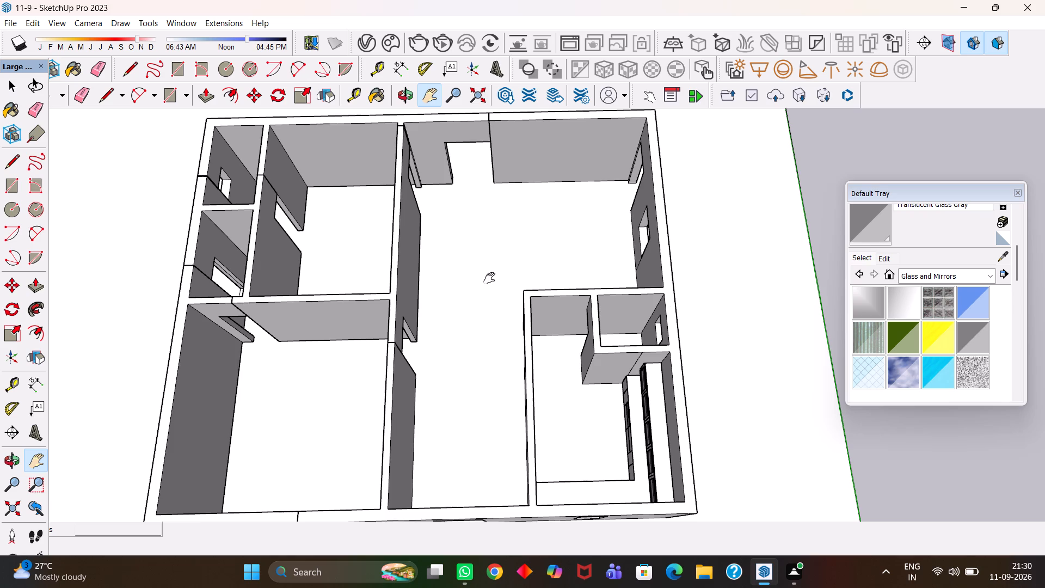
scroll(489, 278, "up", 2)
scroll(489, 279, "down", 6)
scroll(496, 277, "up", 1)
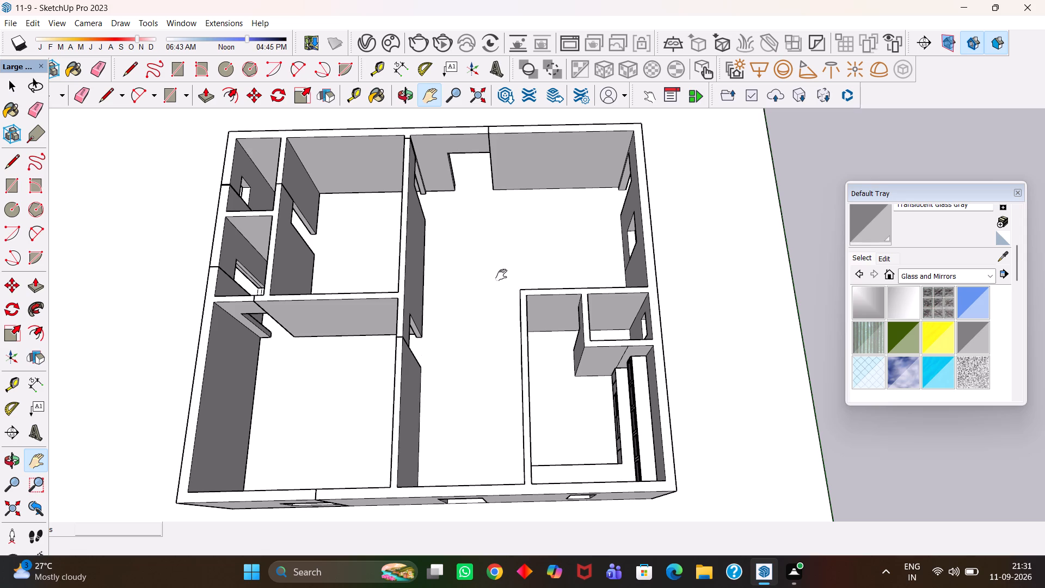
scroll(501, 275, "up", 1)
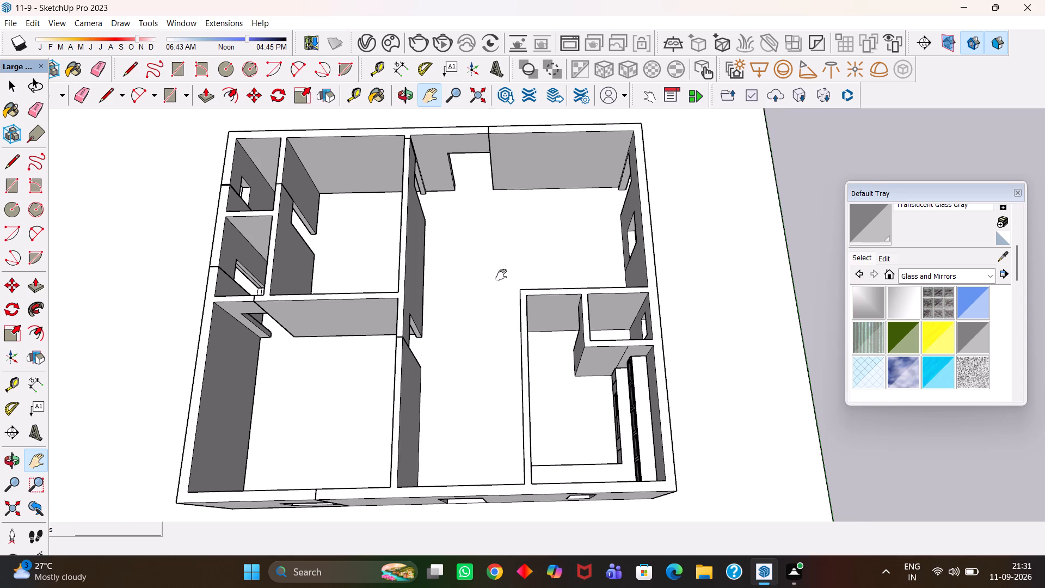
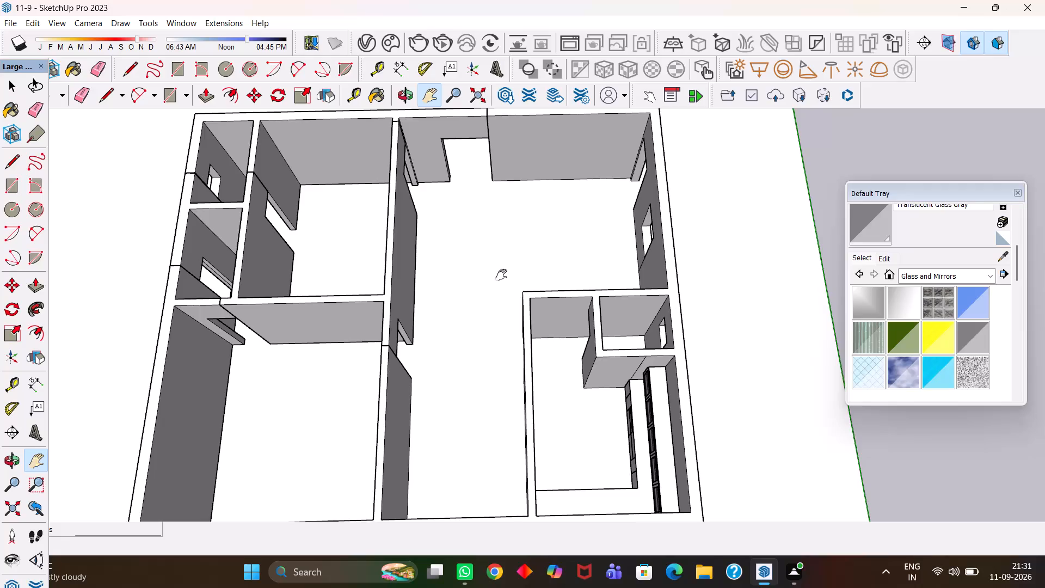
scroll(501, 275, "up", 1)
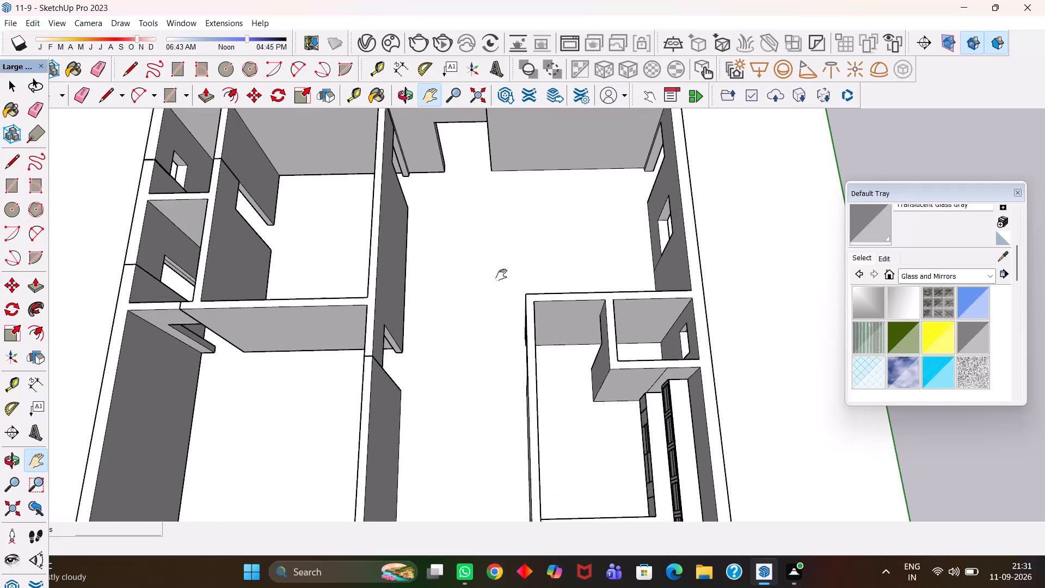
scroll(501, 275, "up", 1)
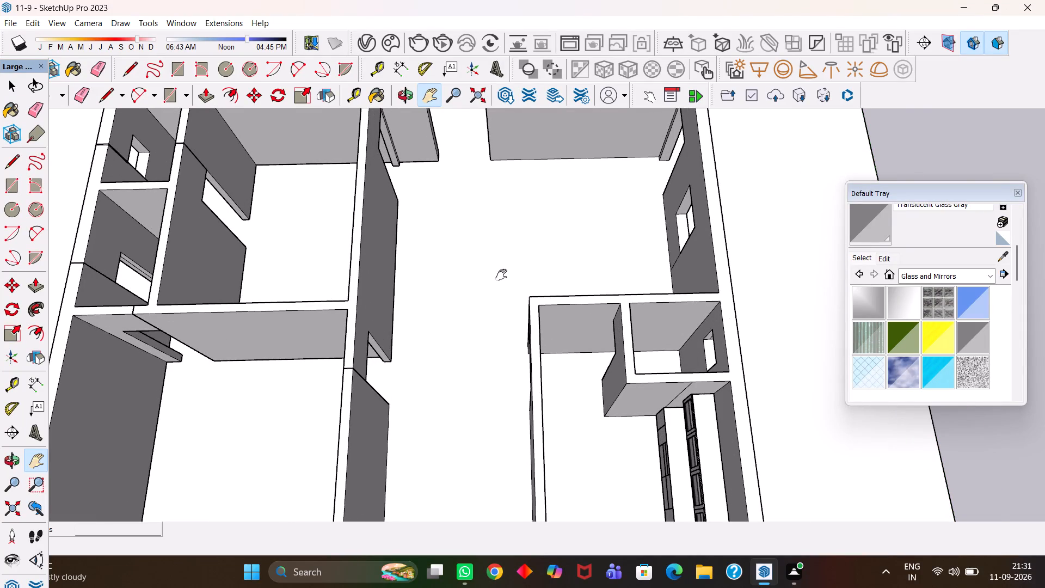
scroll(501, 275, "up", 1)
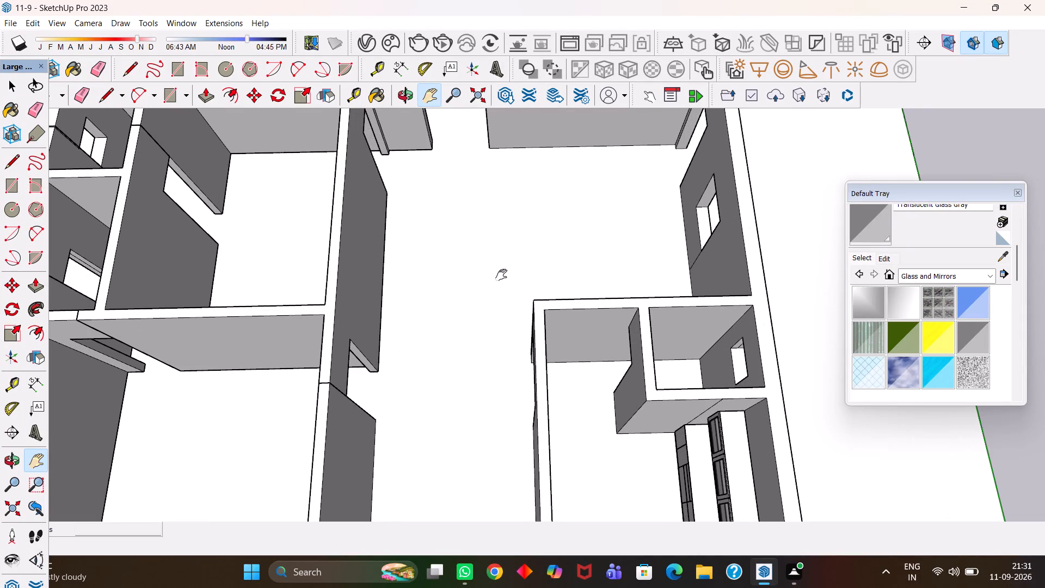
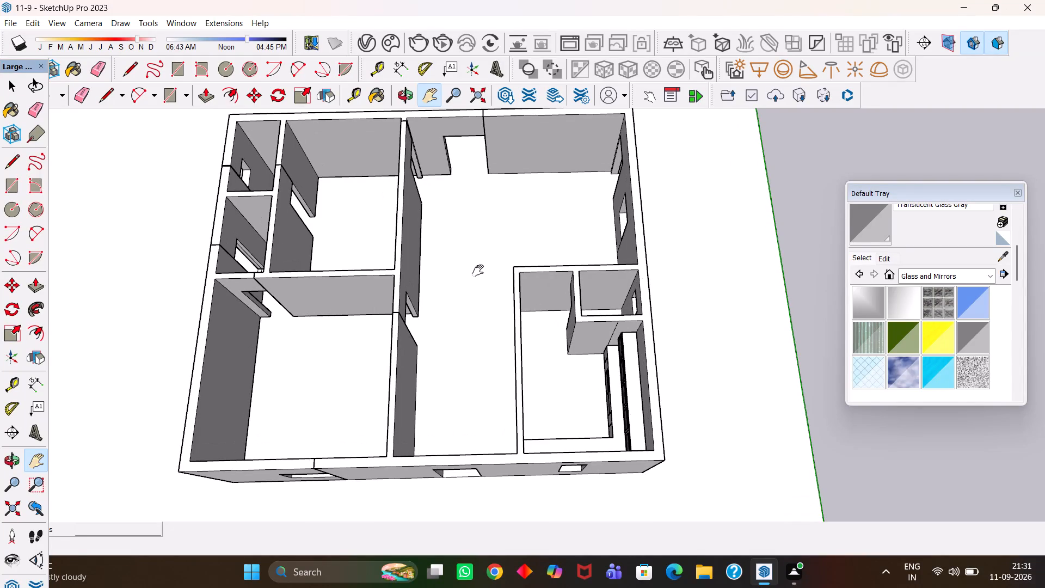
Examine the rooms and the door and window openings across the whole house from above.
scroll(478, 271, "up", 1)
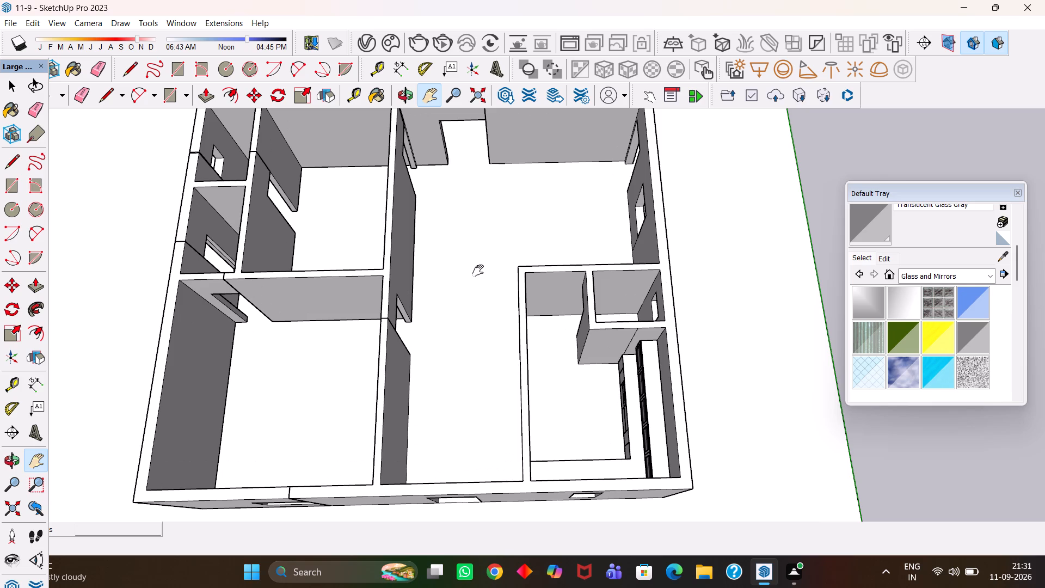
scroll(478, 271, "up", 2)
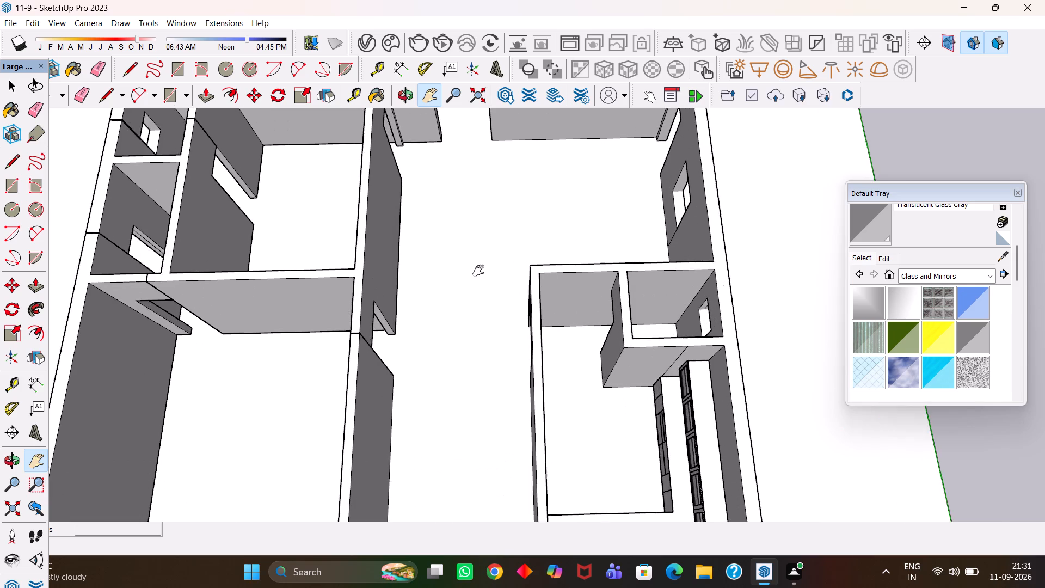
scroll(478, 271, "up", 1)
scroll(478, 271, "down", 1)
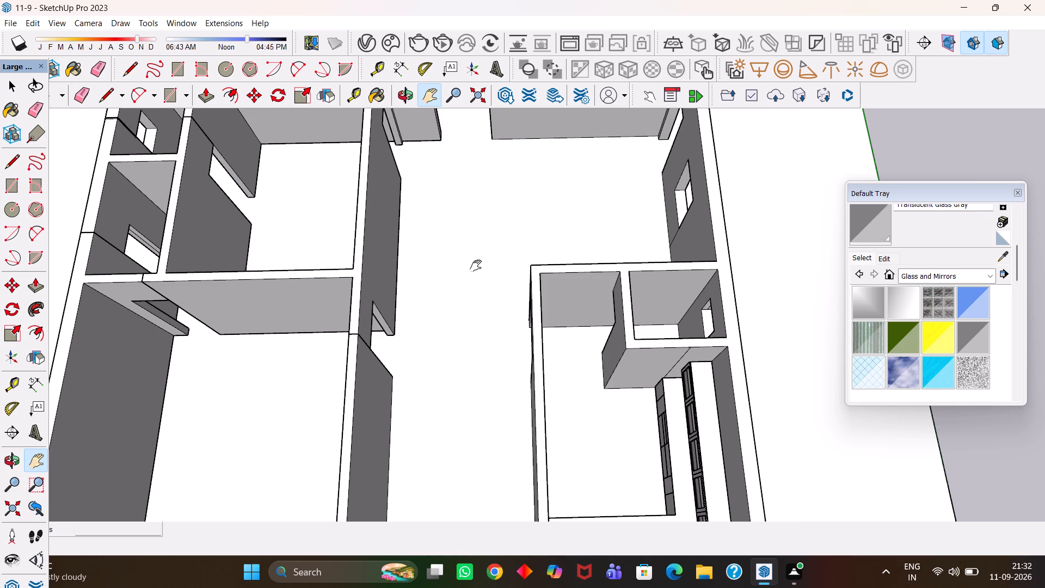
scroll(476, 266, "down", 1)
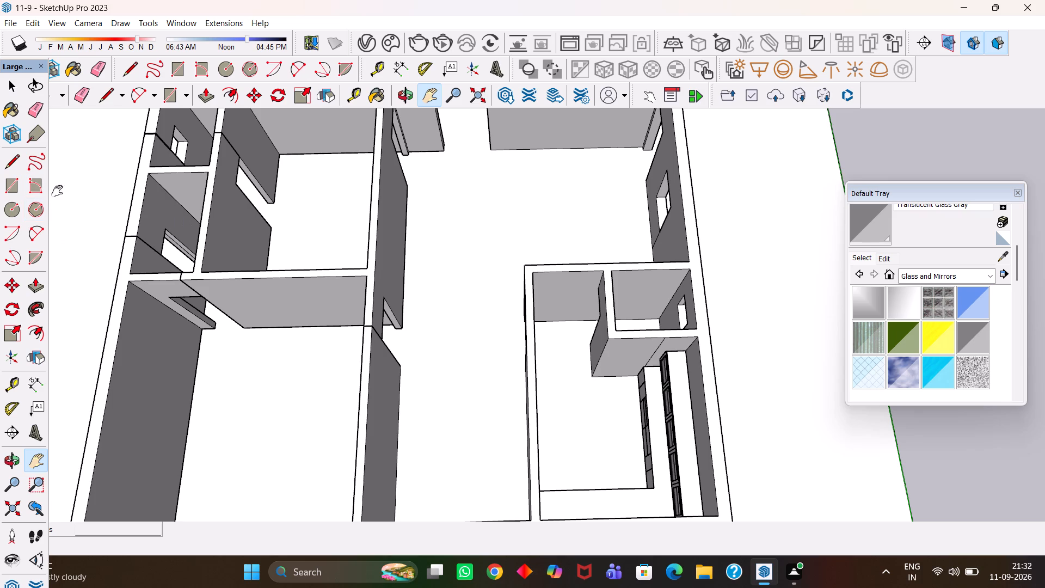
key("h")
scroll(483, 352, "down", 6)
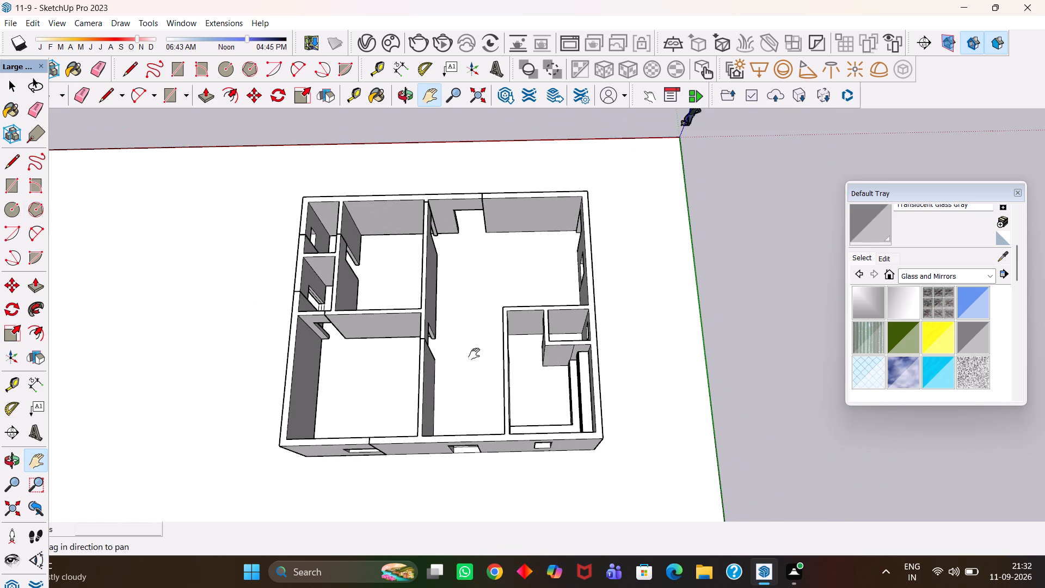
key("h")
left_click_drag(446, 353, 448, 351)
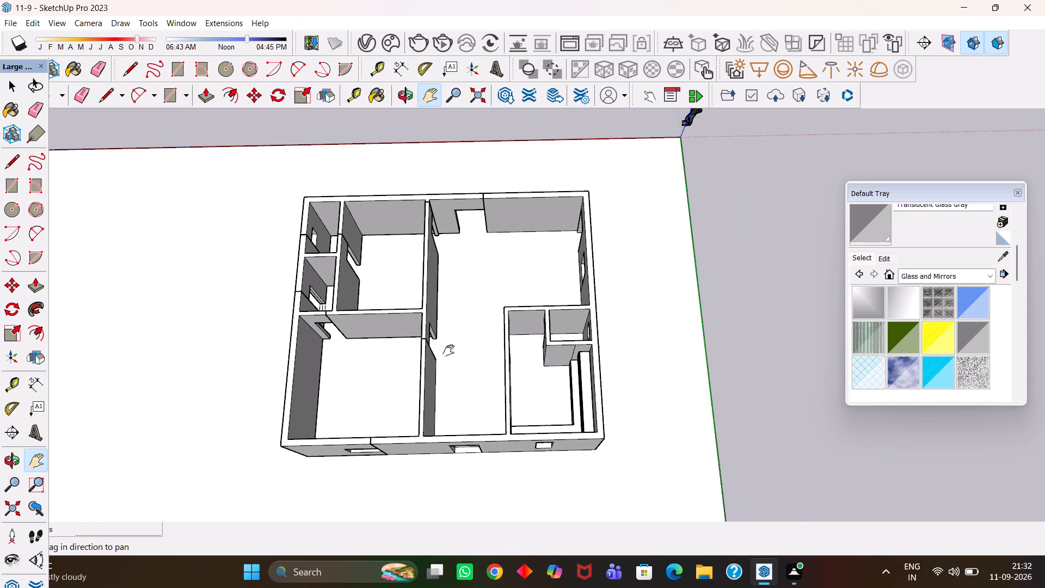
left_click_drag(448, 351, 450, 317)
scroll(450, 317, "up", 5)
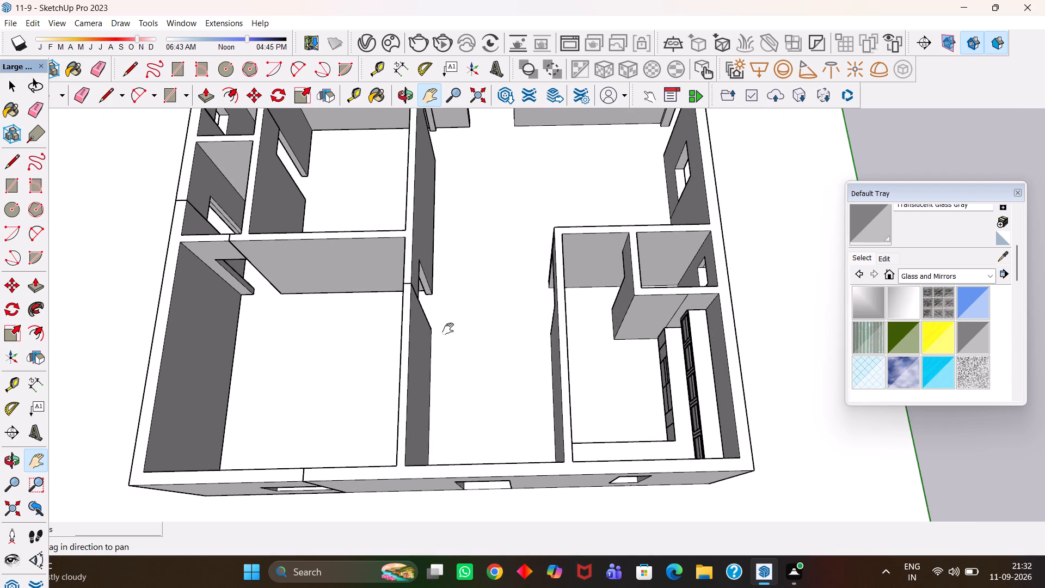
scroll(458, 373, "down", 1)
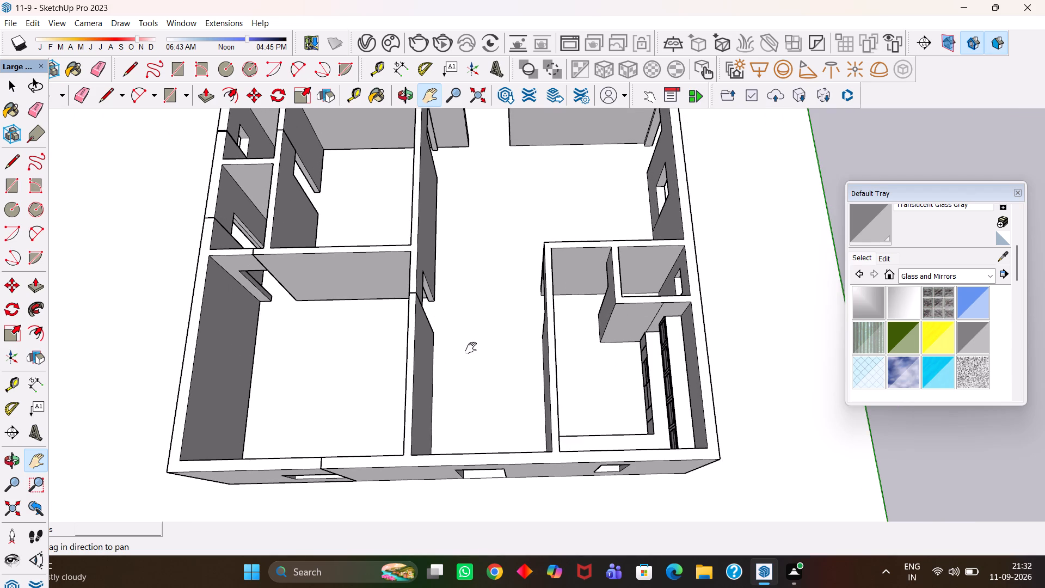
middle_click_drag(471, 333, 473, 375)
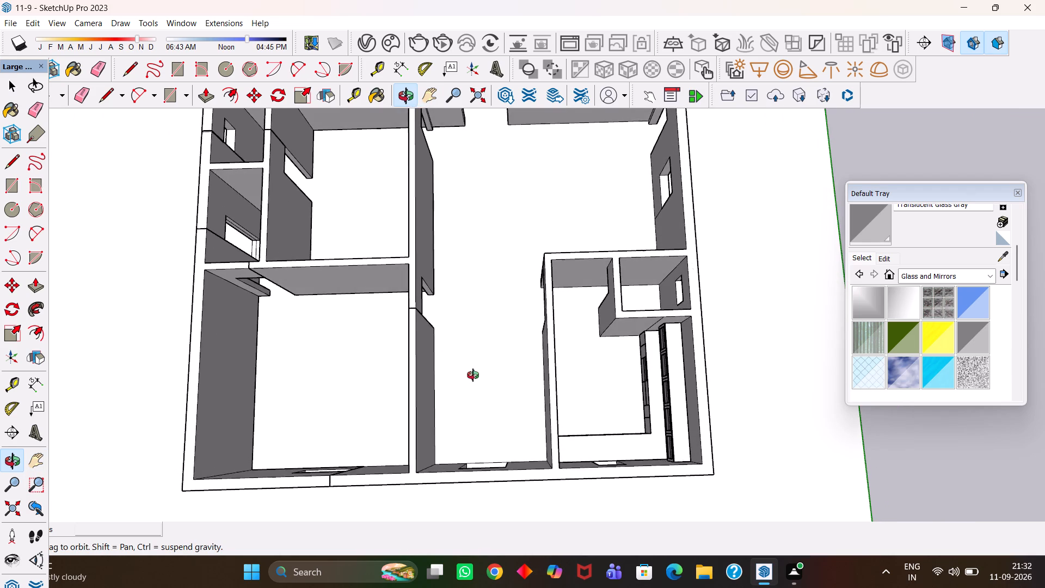
middle_click_drag(473, 375, 466, 376)
scroll(466, 376, "up", 1)
scroll(466, 376, "down", 3)
middle_click_drag(465, 392, 465, 347)
key("h")
scroll(465, 347, "up", 1)
left_click_drag(456, 292, 509, 380)
left_click_drag(509, 298, 526, 349)
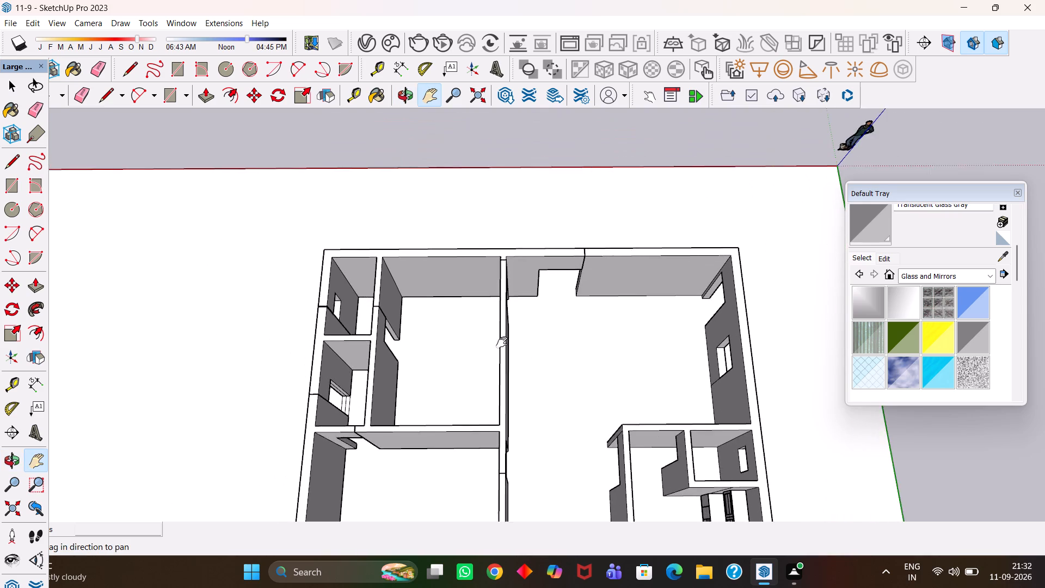
scroll(489, 342, "down", 4)
left_click_drag(503, 381, 507, 283)
scroll(507, 283, "up", 2)
scroll(549, 225, "down", 2)
left_click_drag(558, 217, 560, 255)
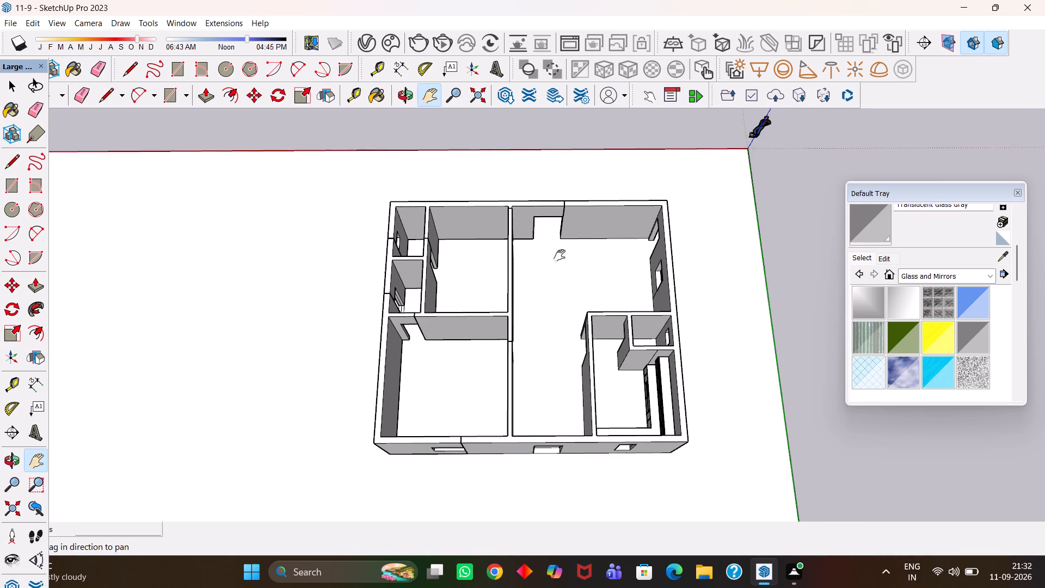
left_click_drag(560, 255, 560, 261)
Search Chaos Cosmos for doors, import Door 243 067 and place it in the doorway of the large hall's outer wall.
left_click(390, 42)
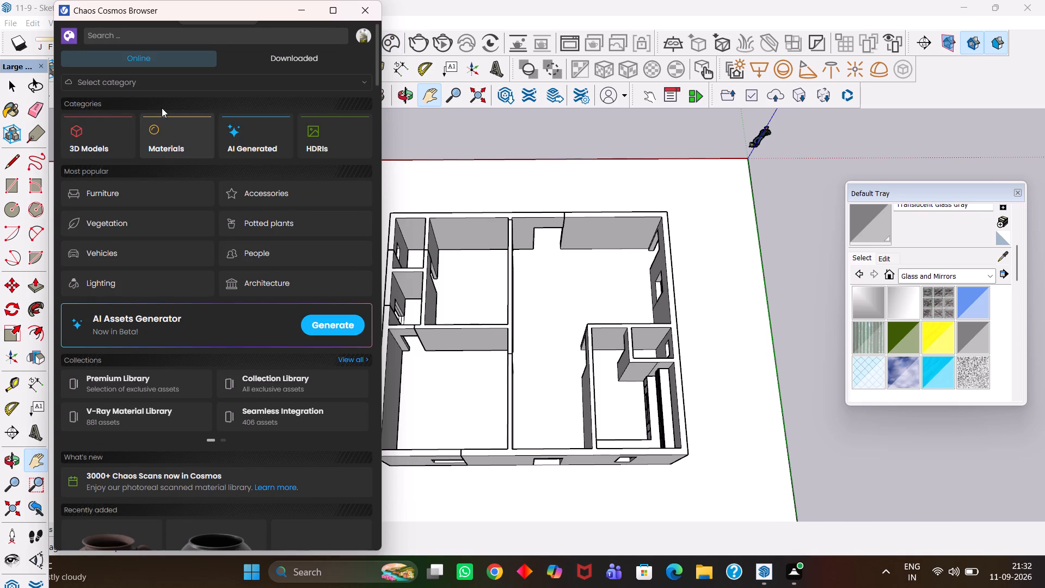
left_click(147, 36)
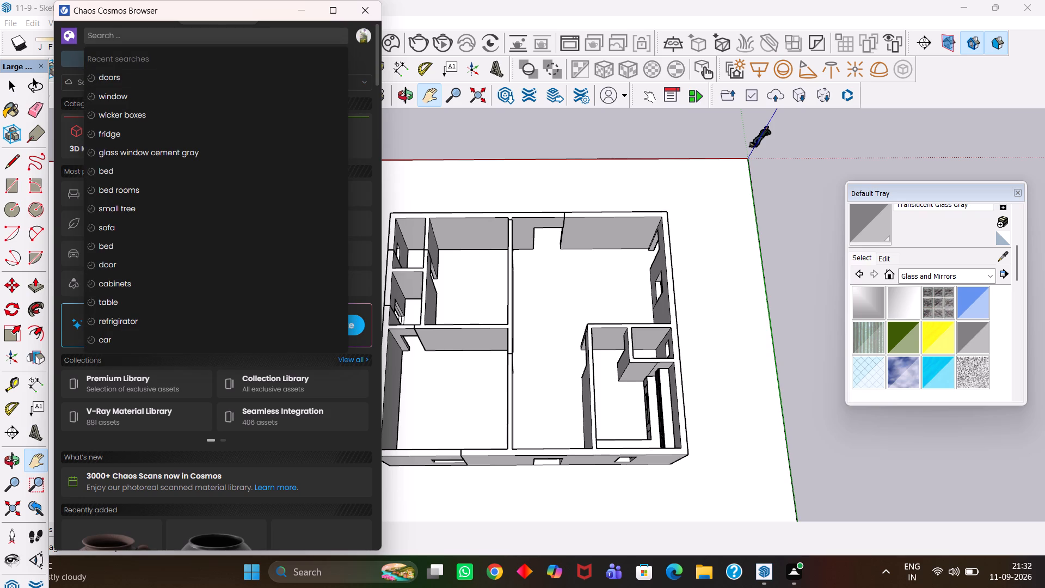
left_click(120, 78)
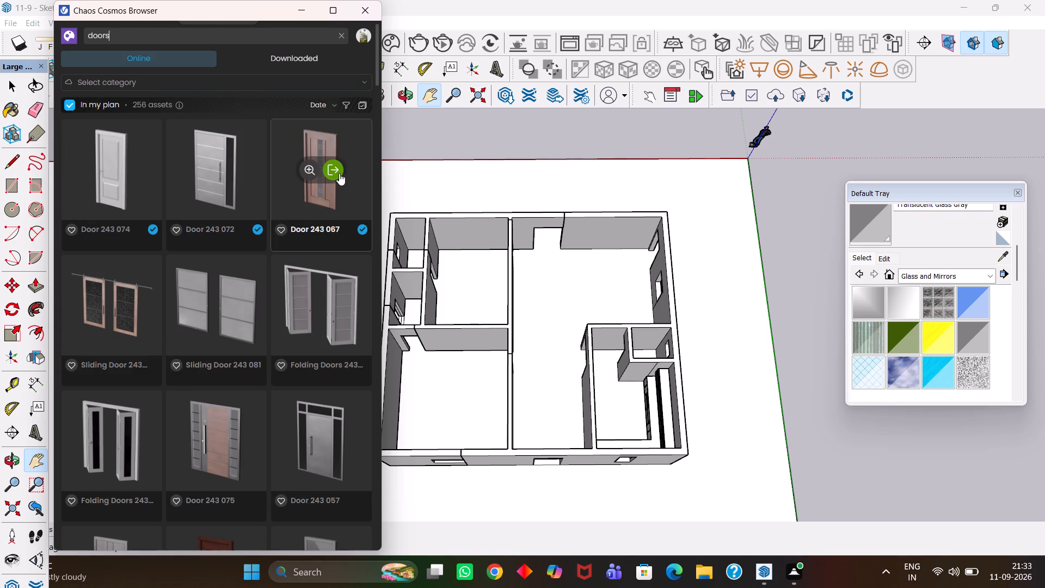
double_click(333, 171)
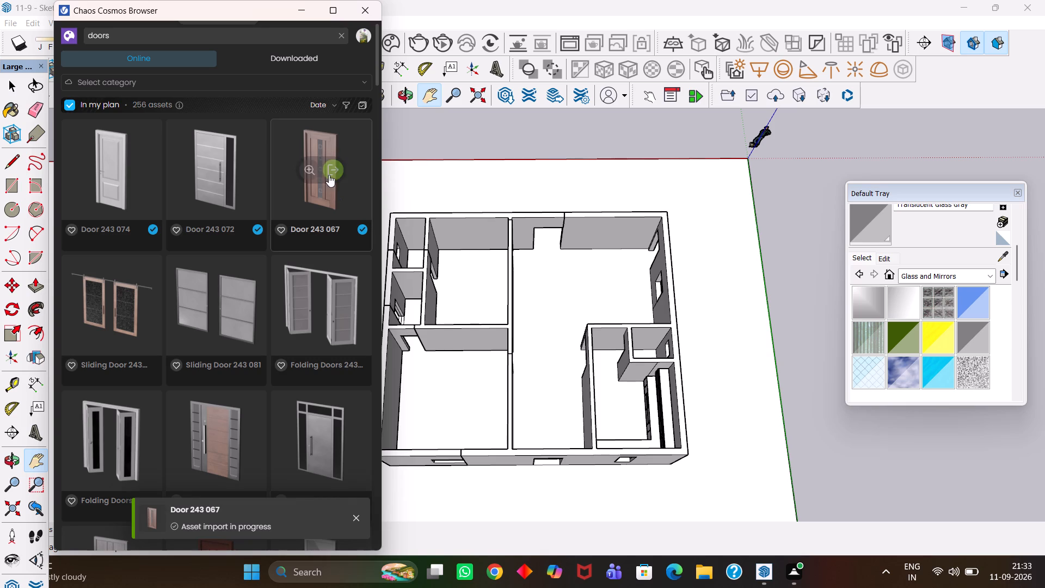
left_click_drag(336, 168, 585, 272)
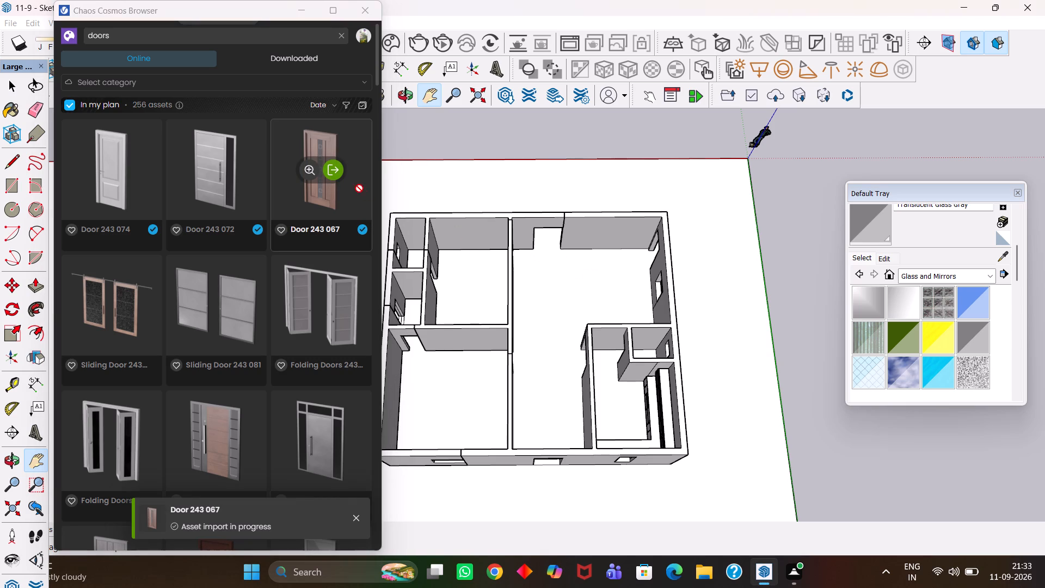
scroll(557, 252, "up", 3)
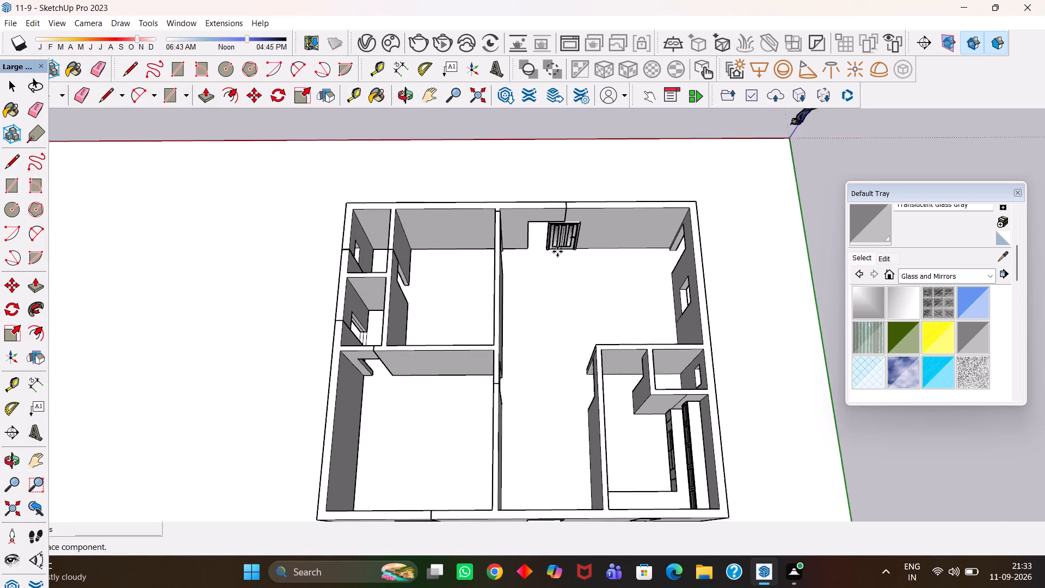
scroll(557, 252, "up", 6)
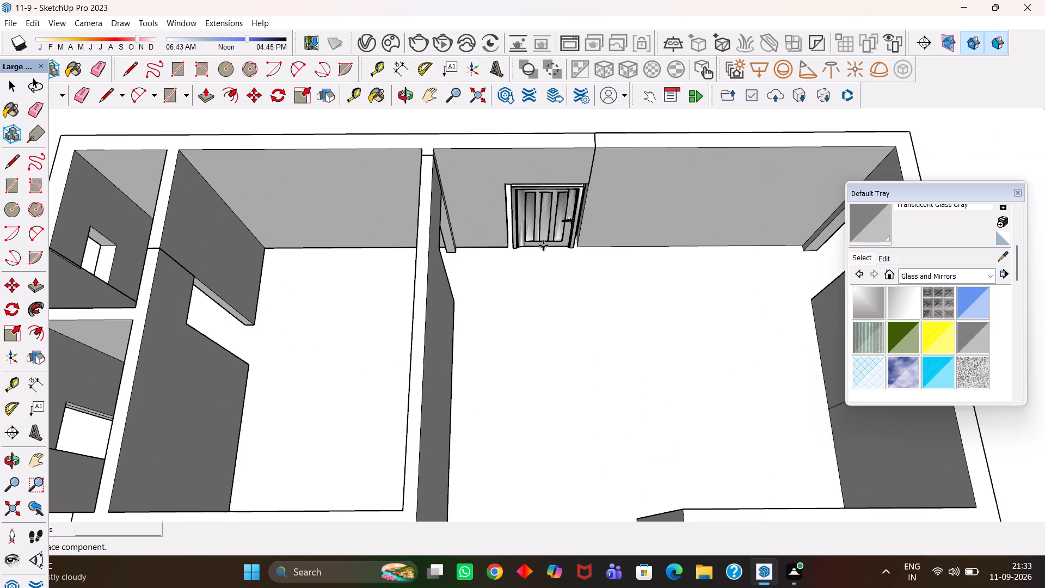
left_click(543, 246)
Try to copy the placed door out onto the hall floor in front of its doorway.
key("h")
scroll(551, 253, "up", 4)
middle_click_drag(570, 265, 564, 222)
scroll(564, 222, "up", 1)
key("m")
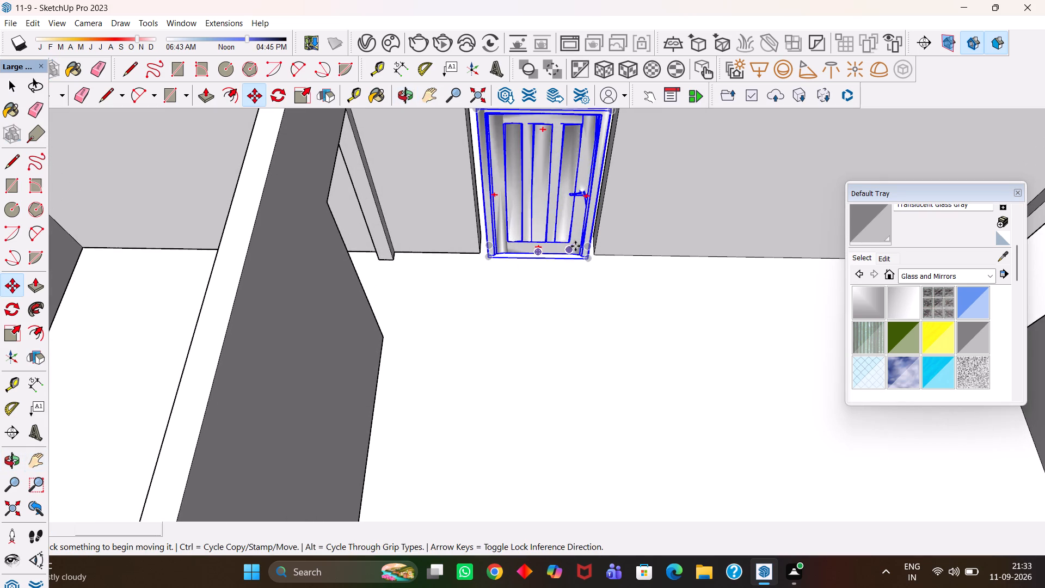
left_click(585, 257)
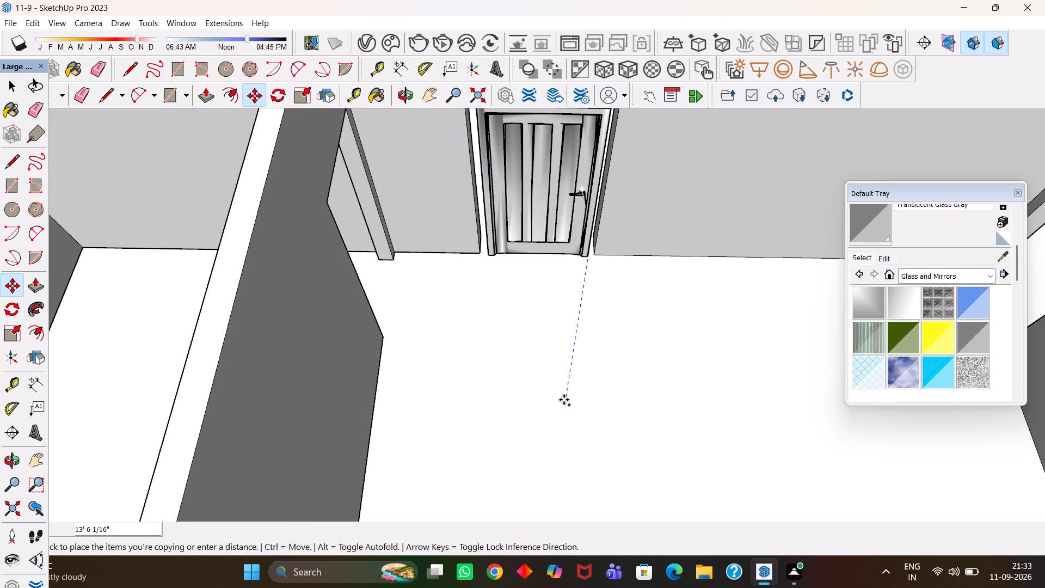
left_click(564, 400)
Copy the door about 5' 4 3/4" into the hall in front of the doorway as a spare.
scroll(553, 253, "down", 5)
middle_click_drag(550, 275, 550, 284)
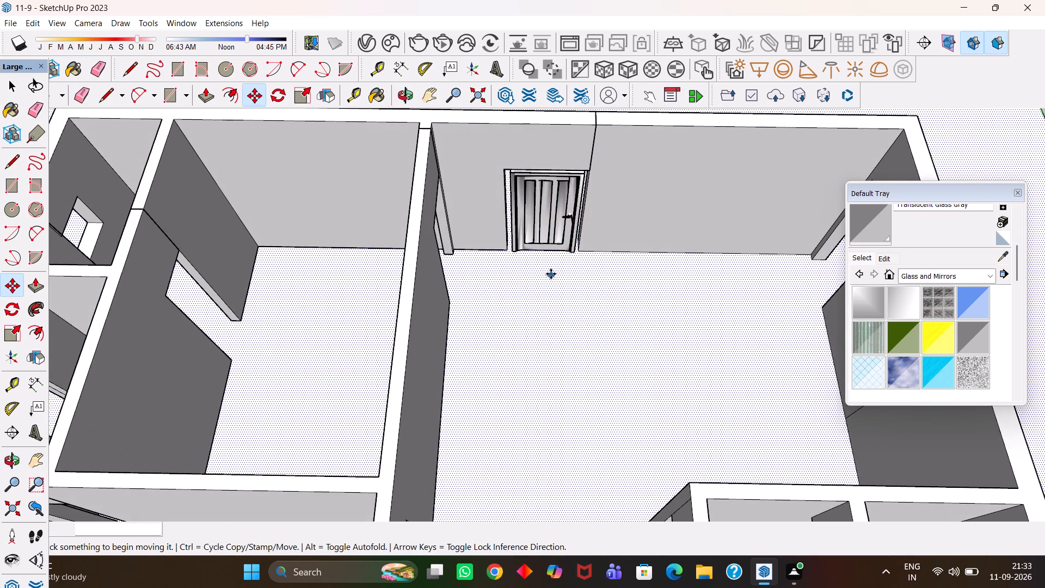
scroll(551, 274, "up", 1)
key("space")
left_click(538, 221)
scroll(538, 223, "down", 2)
key("m")
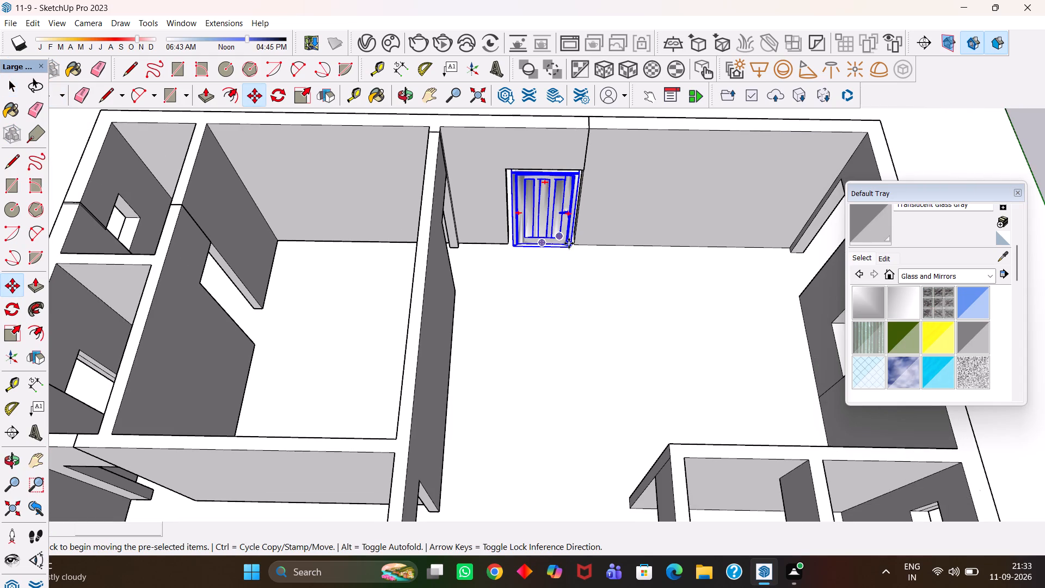
left_click(574, 248)
left_click(550, 325)
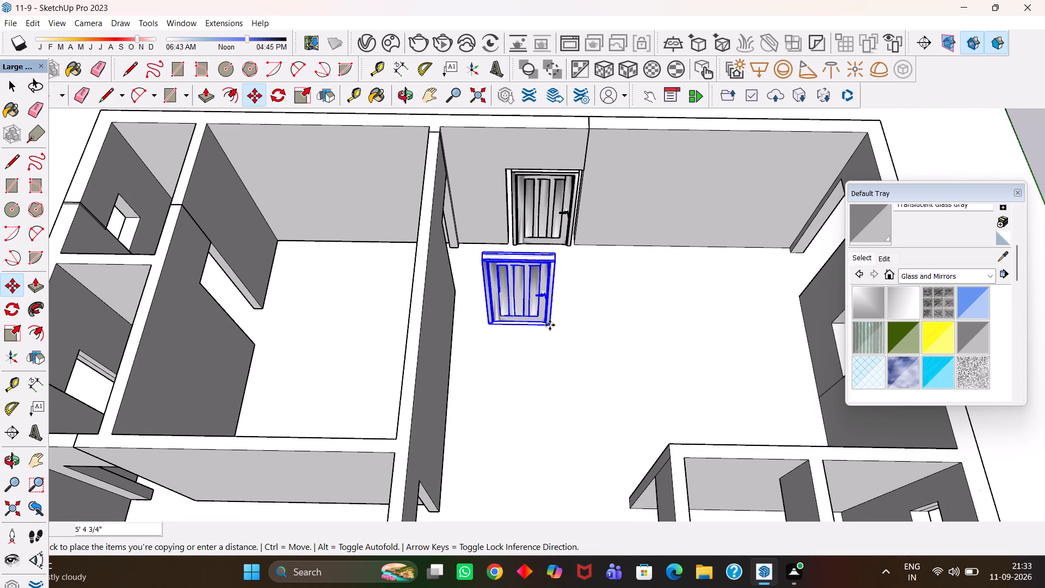
Move the original door so its bottom corner on the handle side meets the bottom corner of the doorway.
scroll(565, 247, "up", 6)
key("h")
left_click_drag(542, 212, 542, 278)
middle_click_drag(523, 299, 535, 306)
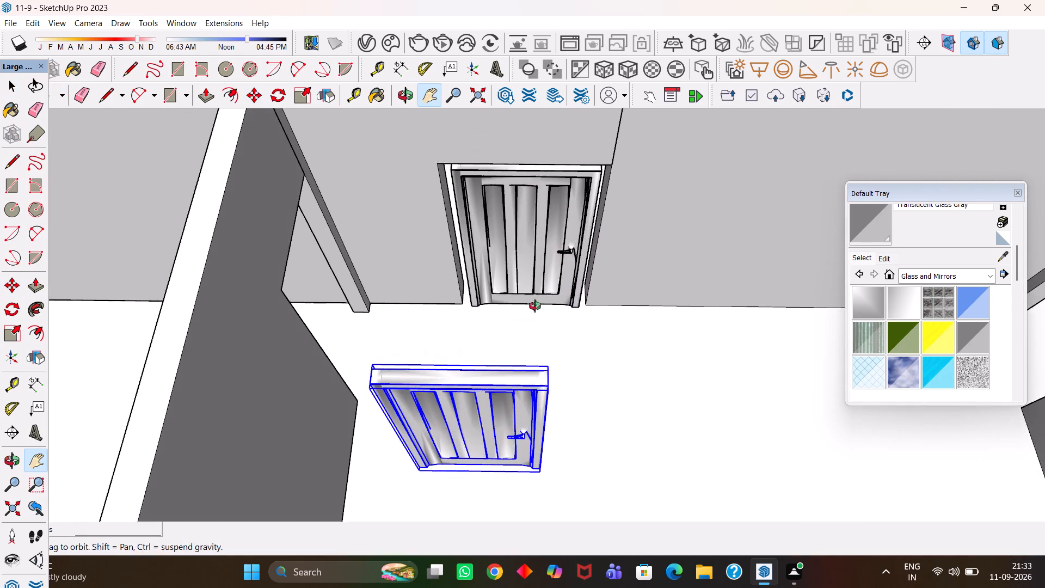
middle_click_drag(535, 306, 537, 309)
scroll(537, 309, "up", 2)
key("space")
left_click(530, 268)
scroll(535, 276, "up", 2)
key("m")
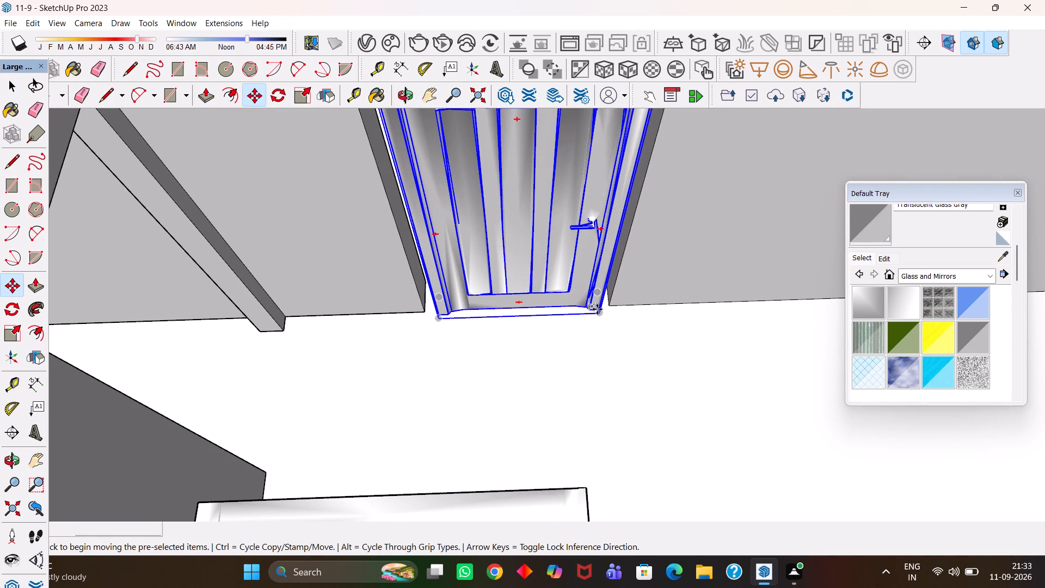
left_click(602, 314)
left_click(608, 307)
Scale the door's width by about 1.15 so it spans the full doorway.
key("h")
scroll(582, 309, "down", 5)
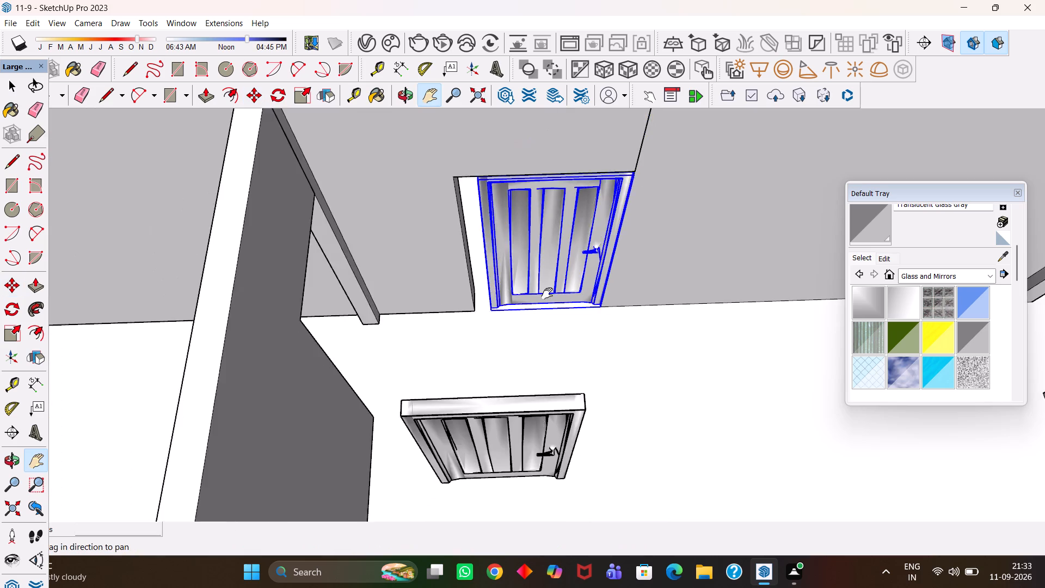
scroll(547, 293, "down", 2)
left_click_drag(534, 275, 541, 308)
scroll(551, 299, "up", 3)
middle_click_drag(554, 299, 535, 301)
scroll(536, 301, "up", 3)
key("s")
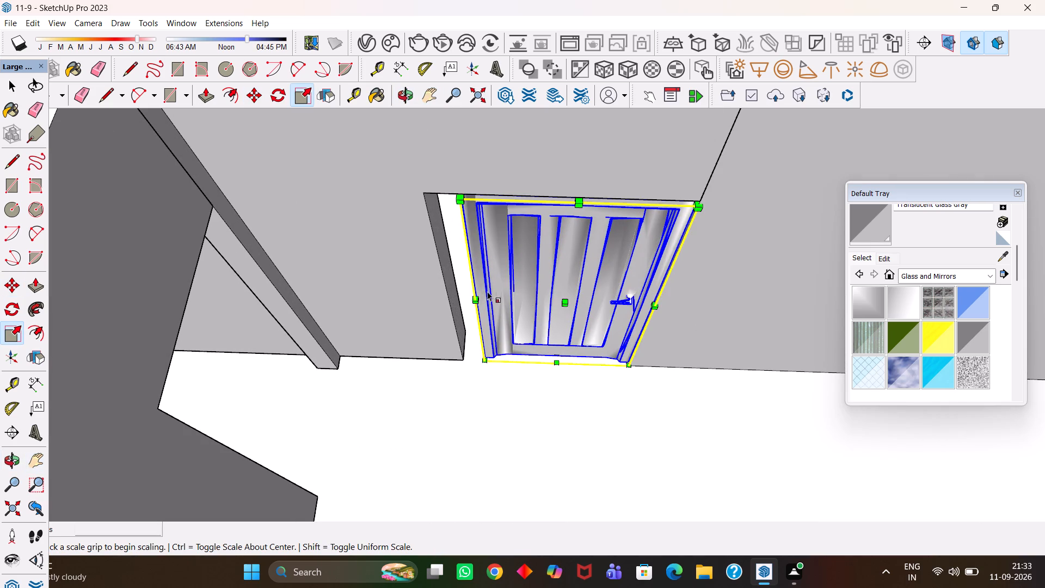
left_click(480, 285)
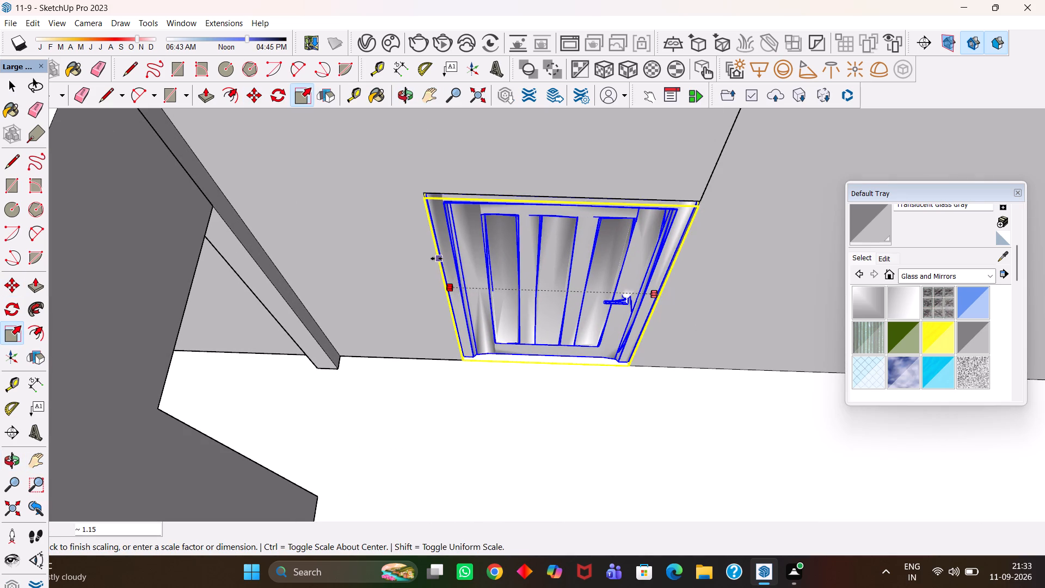
left_click(437, 259)
Examine the widened door's fit, its spare copy and the remaining door openings in the house.
scroll(437, 259, "down", 3)
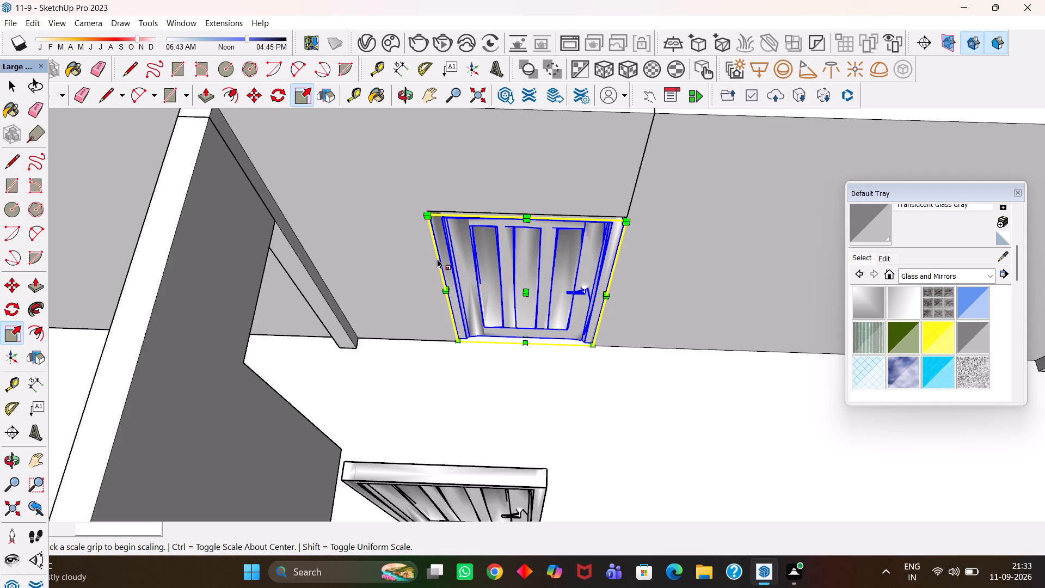
scroll(444, 259, "down", 3)
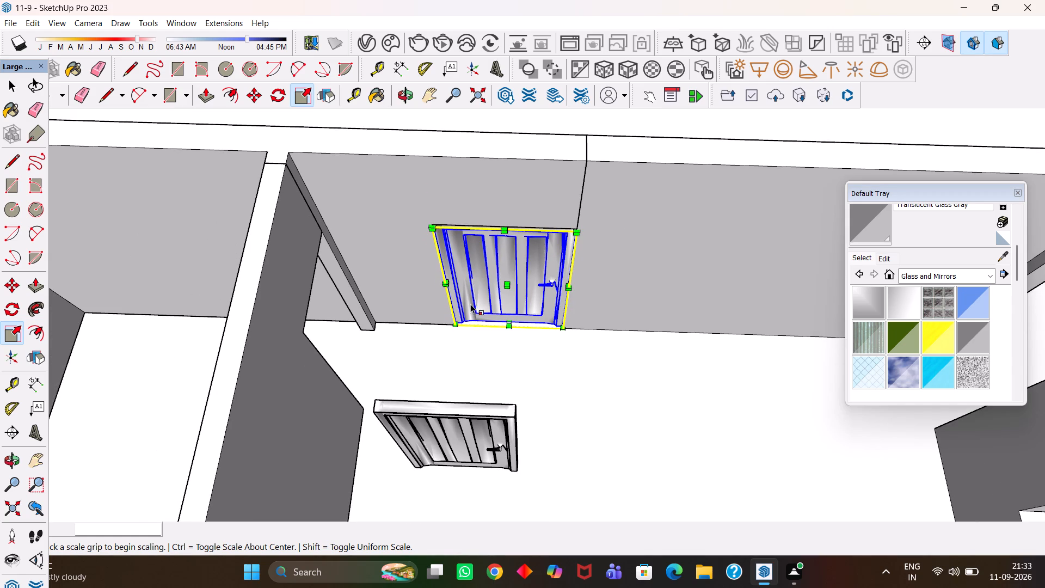
scroll(490, 320, "up", 1)
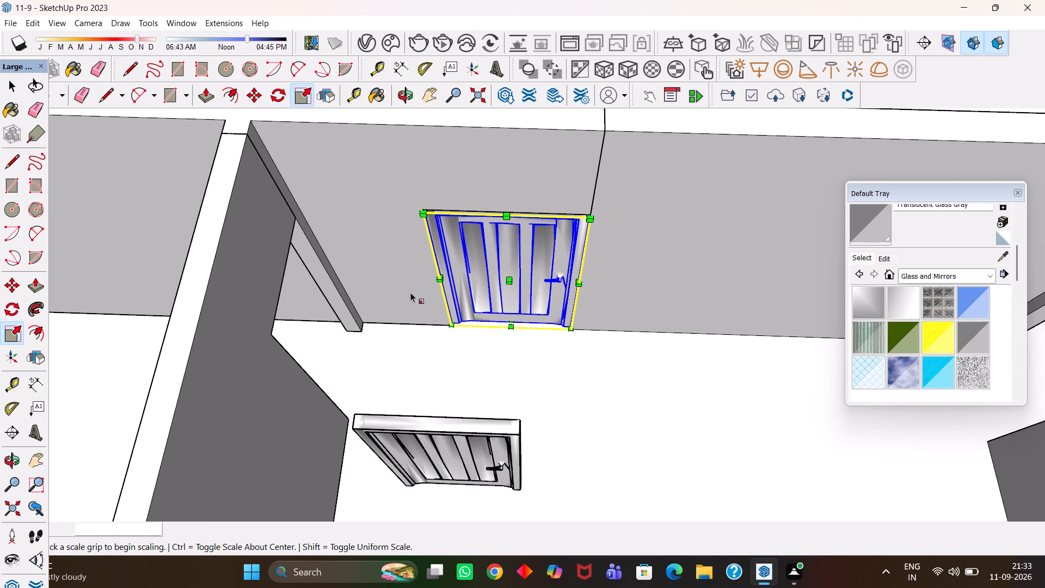
scroll(413, 325, "down", 2)
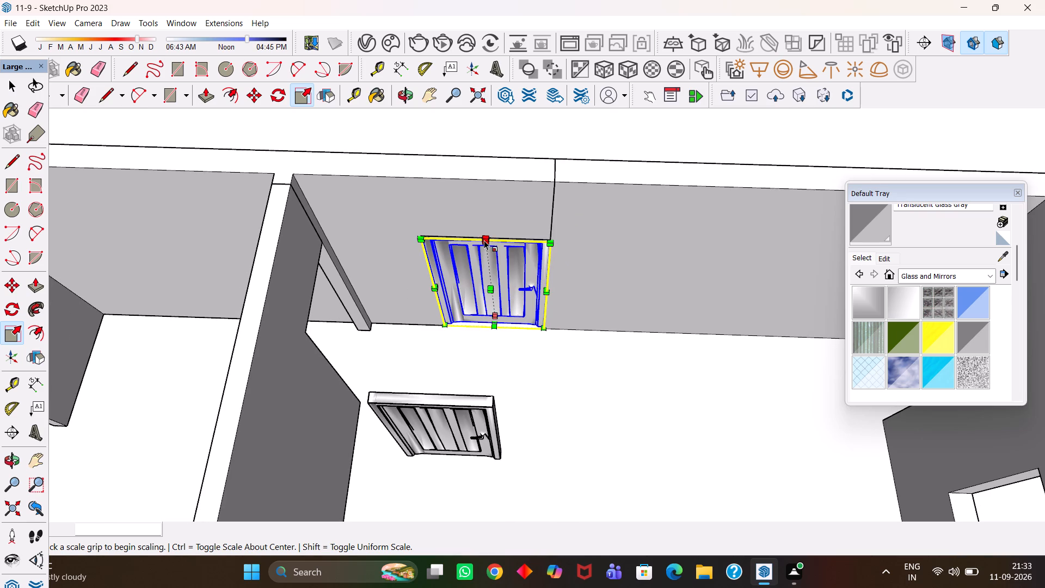
left_click(445, 420)
key("space")
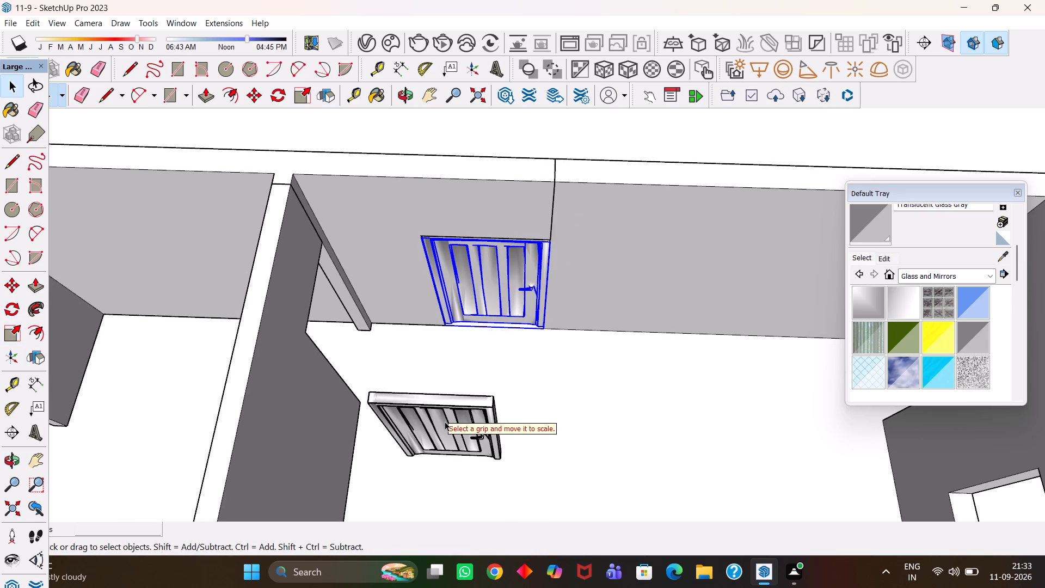
key("h")
scroll(480, 360, "down", 10)
left_click_drag(484, 393, 512, 295)
scroll(512, 296, "down", 2)
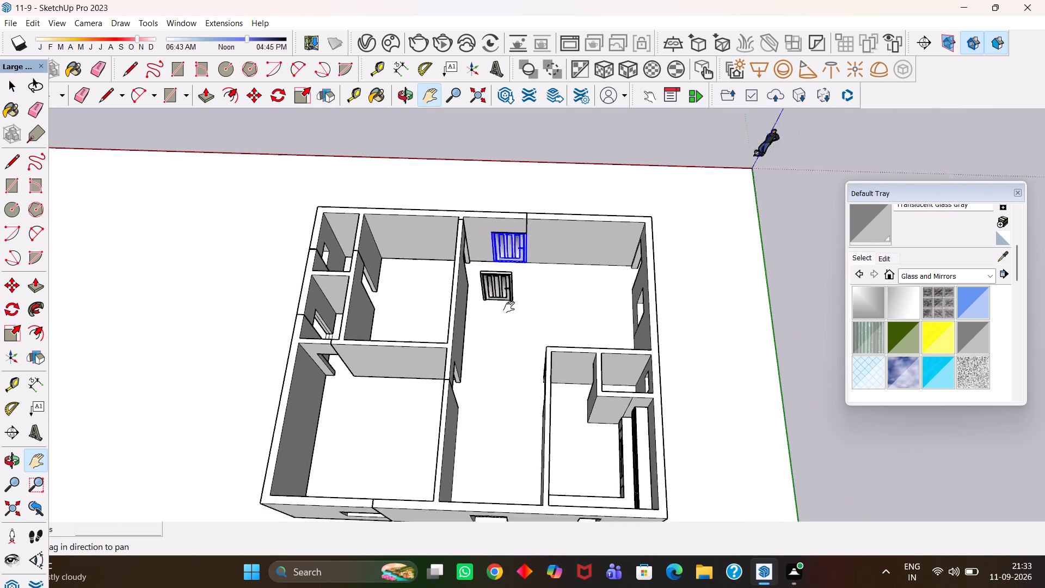
Copy the spare door from the hall into the front wall's doorway, placing its bottom corner on the doorway's bottom corner.
scroll(509, 307, "down", 7)
scroll(467, 335, "up", 3)
middle_click_drag(485, 375, 467, 277)
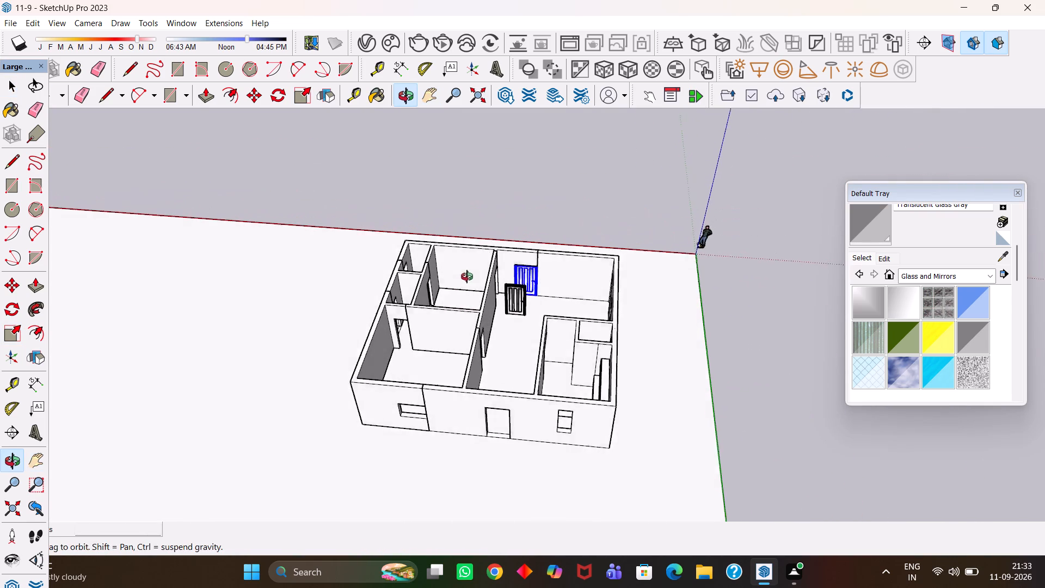
middle_click_drag(467, 277, 469, 276)
scroll(520, 429, "up", 3)
scroll(512, 338, "up", 1)
middle_click_drag(521, 347, 539, 389)
key("space")
left_click(500, 256)
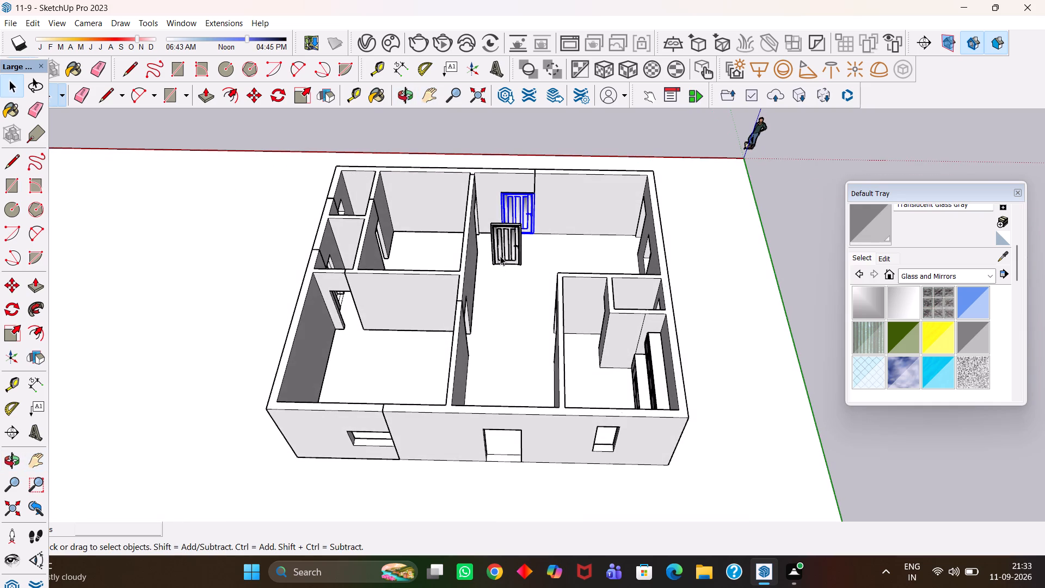
scroll(500, 256, "up", 3)
key("m")
left_click(533, 272)
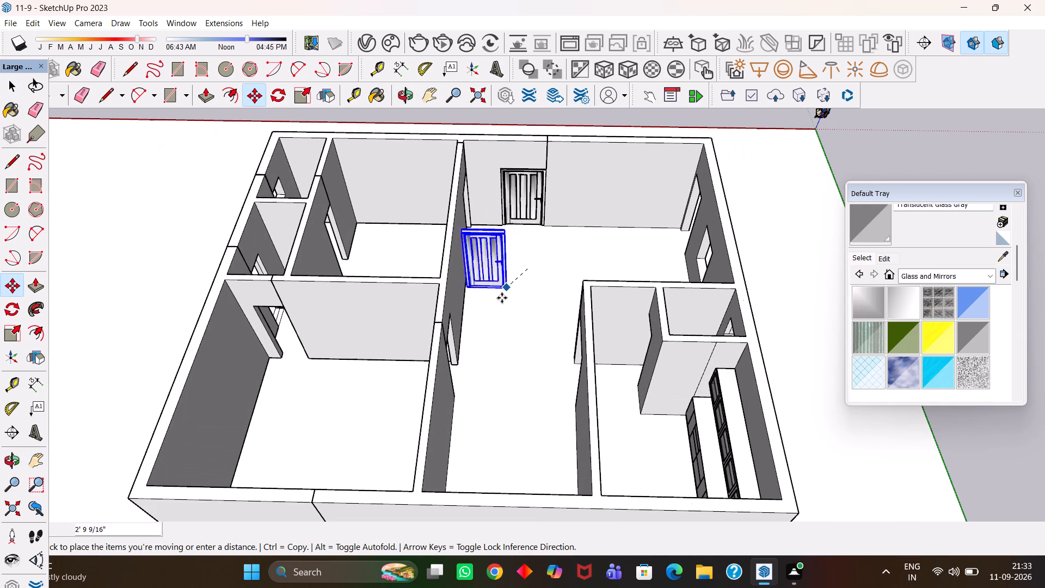
key("h")
left_click_drag(521, 433, 502, 327)
left_click_drag(526, 395, 515, 340)
key("Escape")
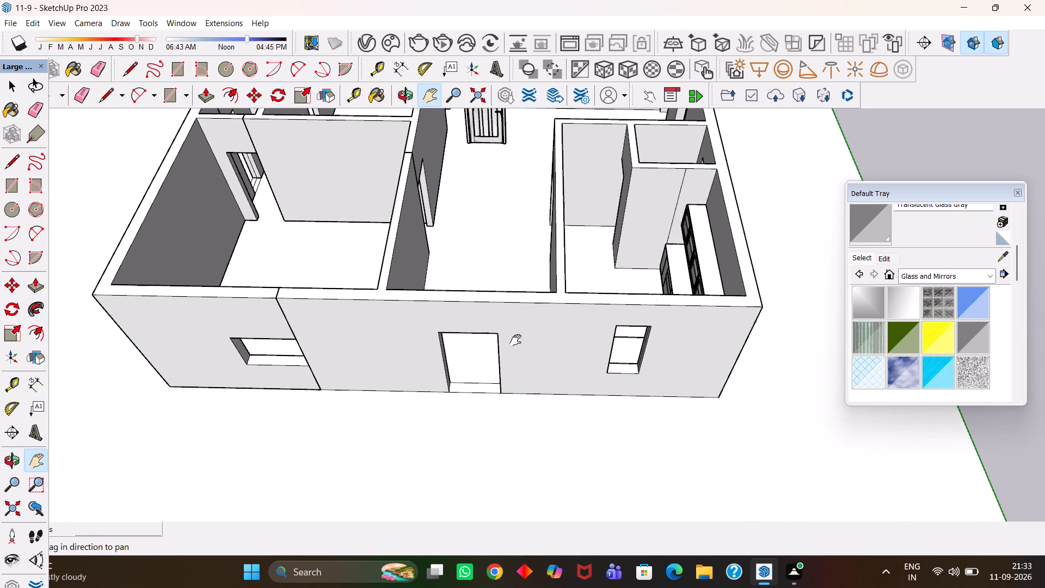
left_click(498, 396)
Copy the front wall's door about 19' 10" back into the hall, placing it in front of the spare door.
scroll(469, 374, "up", 4)
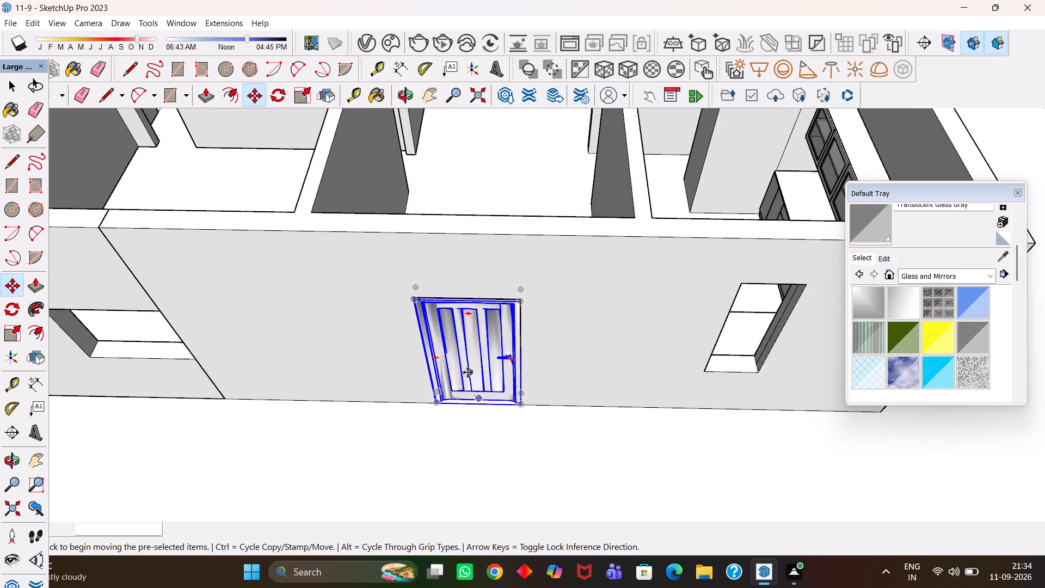
scroll(468, 372, "up", 4)
middle_click_drag(472, 399, 471, 378)
scroll(471, 386, "down", 2)
key("m")
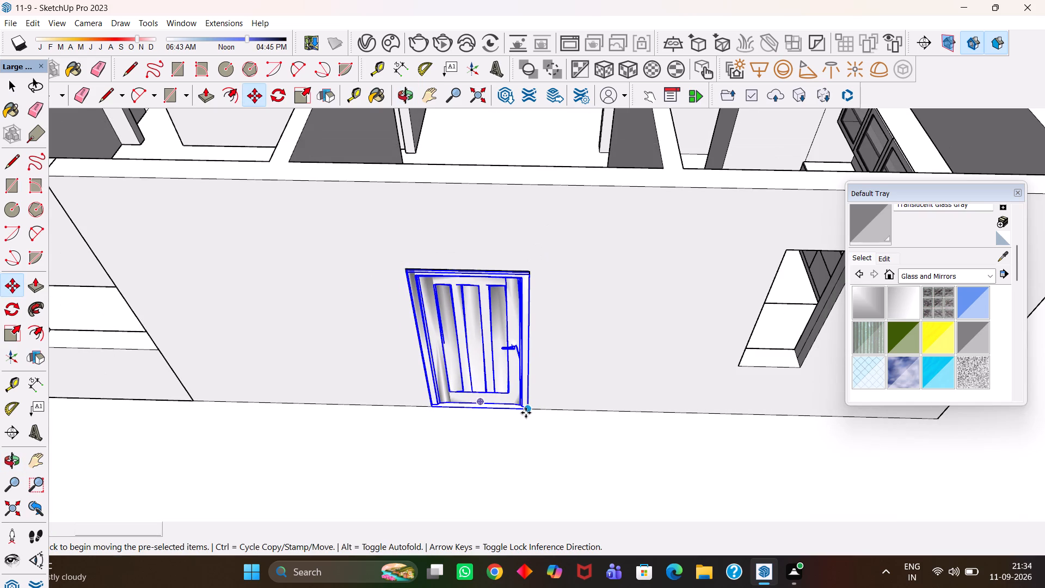
left_click(523, 413)
key("h")
scroll(506, 376, "down", 6)
left_click_drag(561, 281, 534, 415)
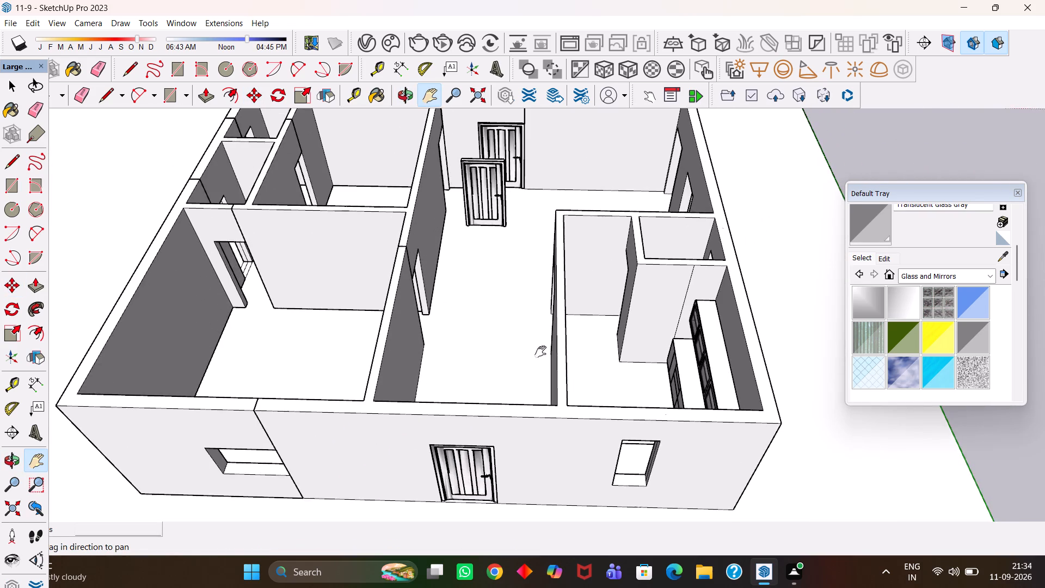
middle_click_drag(521, 357, 453, 425)
scroll(440, 424, "down", 2)
left_click_drag(520, 325, 508, 418)
scroll(479, 384, "up", 2)
middle_click_drag(488, 373, 493, 373)
scroll(492, 373, "up", 2)
key("Escape")
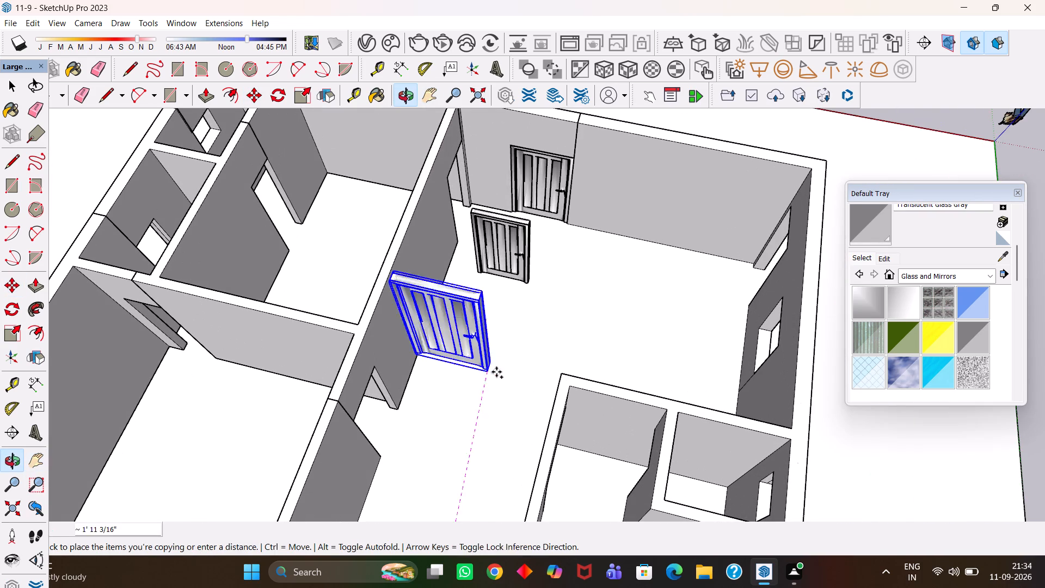
left_click(512, 367)
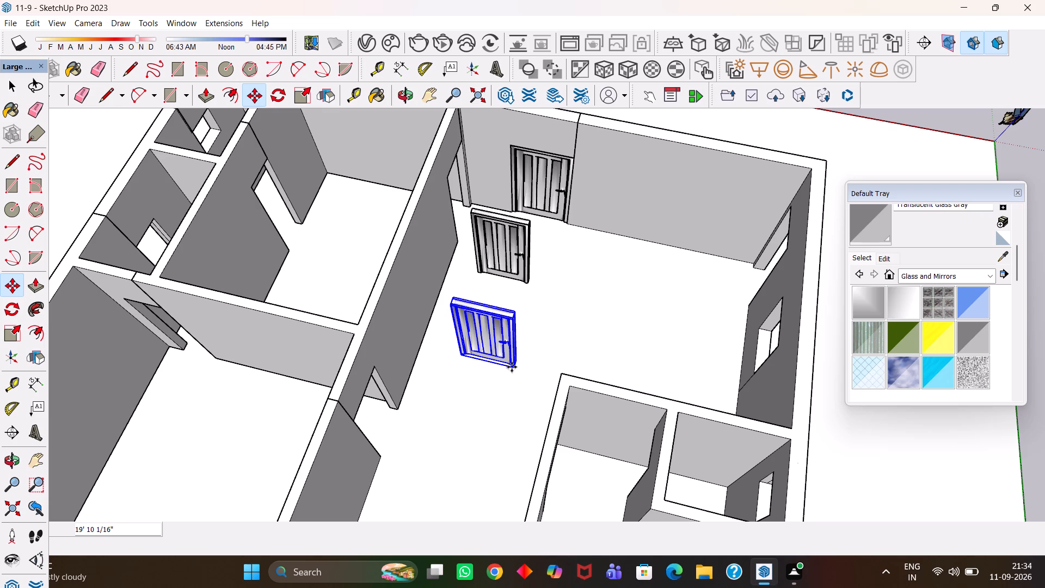
Rotate the new door copy 90° about its bottom corner so it runs parallel to the hall's long side wall.
scroll(512, 367, "up", 2)
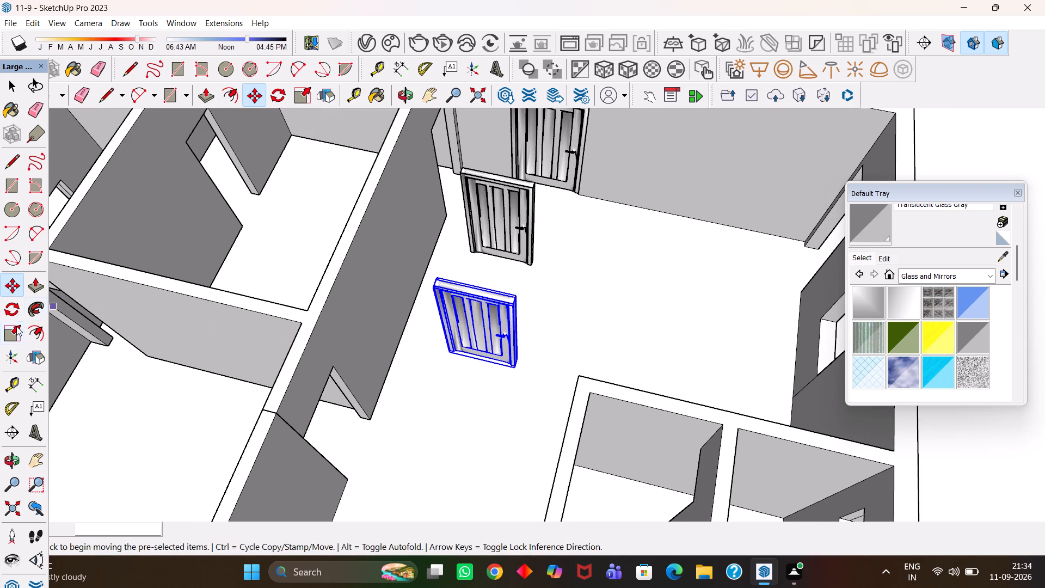
left_click(4, 313)
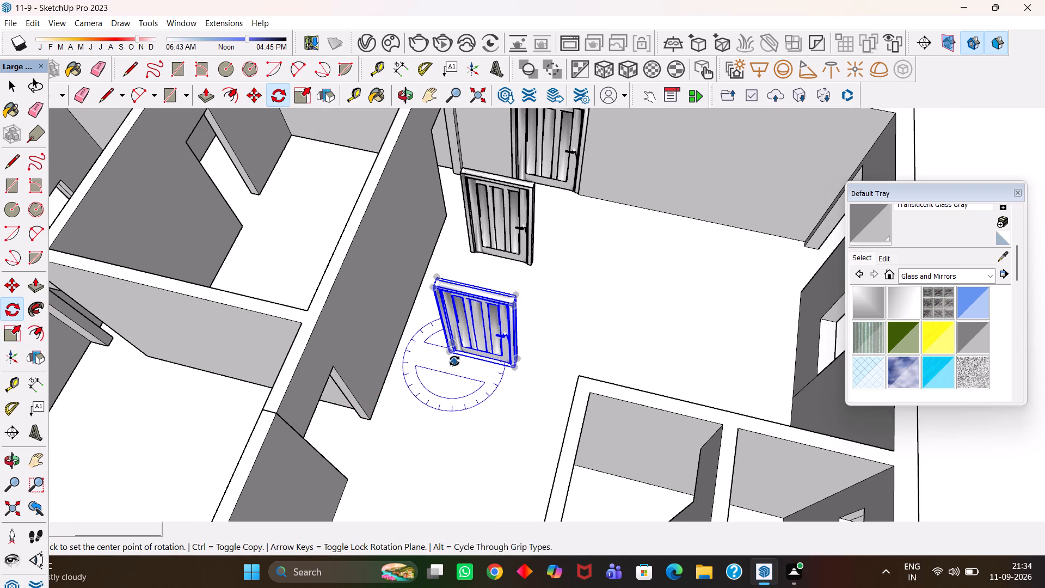
left_click(453, 357)
left_click(422, 352)
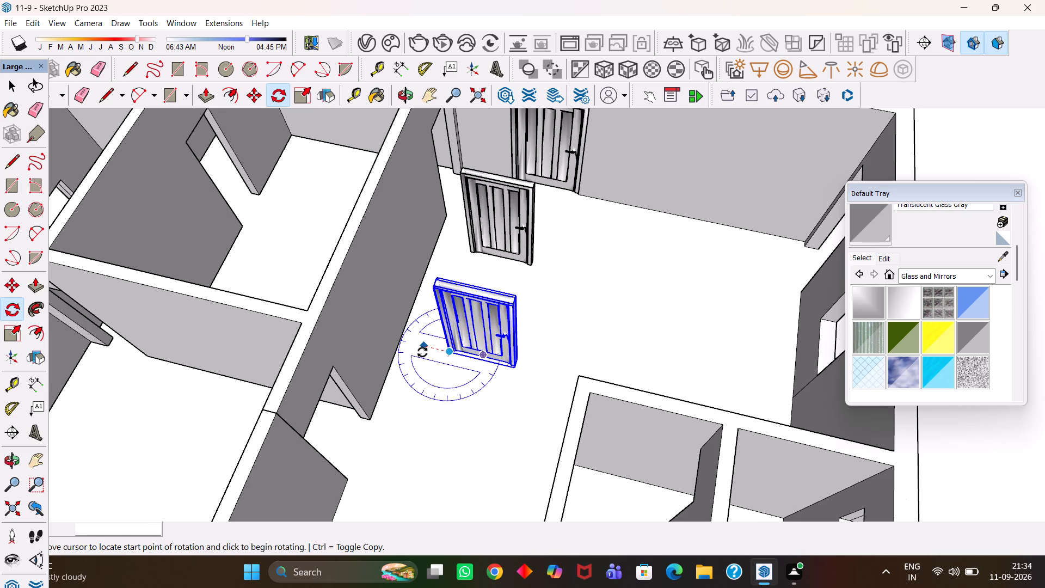
left_click(438, 386)
Move the rotated door about 7' 10 3/8" to the bottom corner of the middle doorway in the hall's side wall.
key("m")
left_click(450, 352)
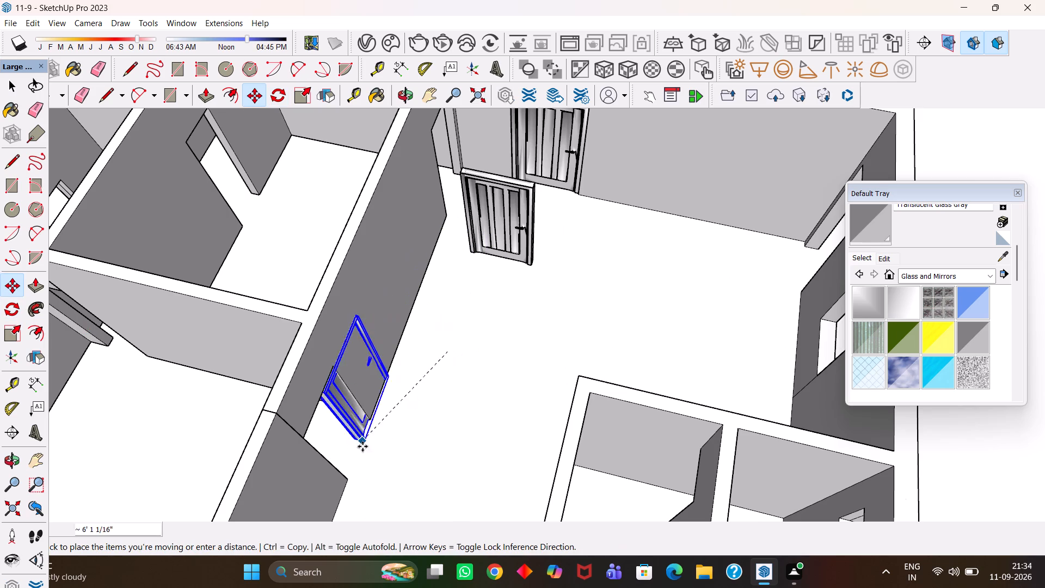
left_click(343, 478)
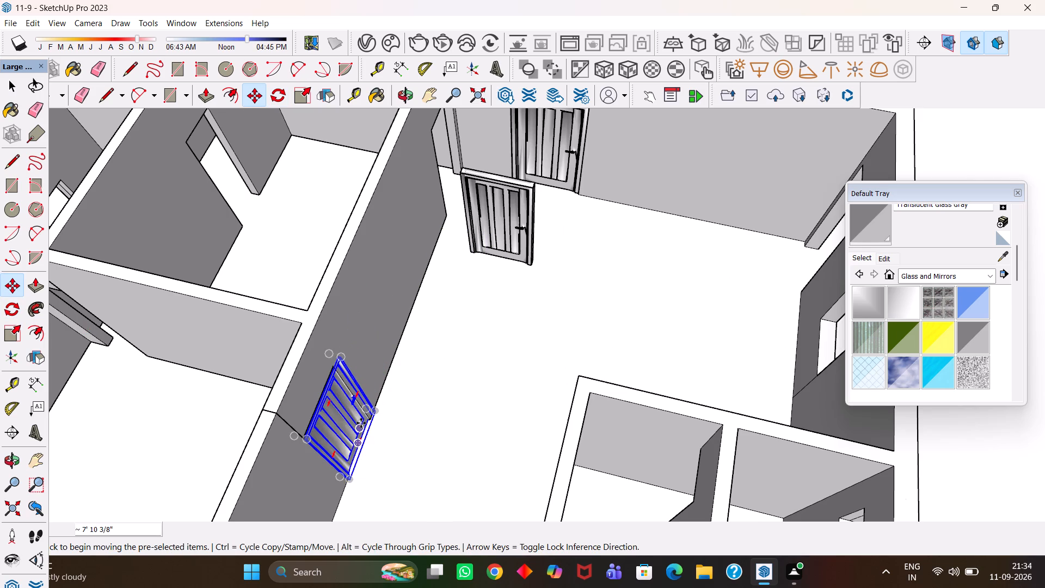
Scale the side-wall door's width by about 0.86 and adjust its height slightly so it fits the doorway.
scroll(361, 423, "up", 6)
key("s")
left_click(348, 350)
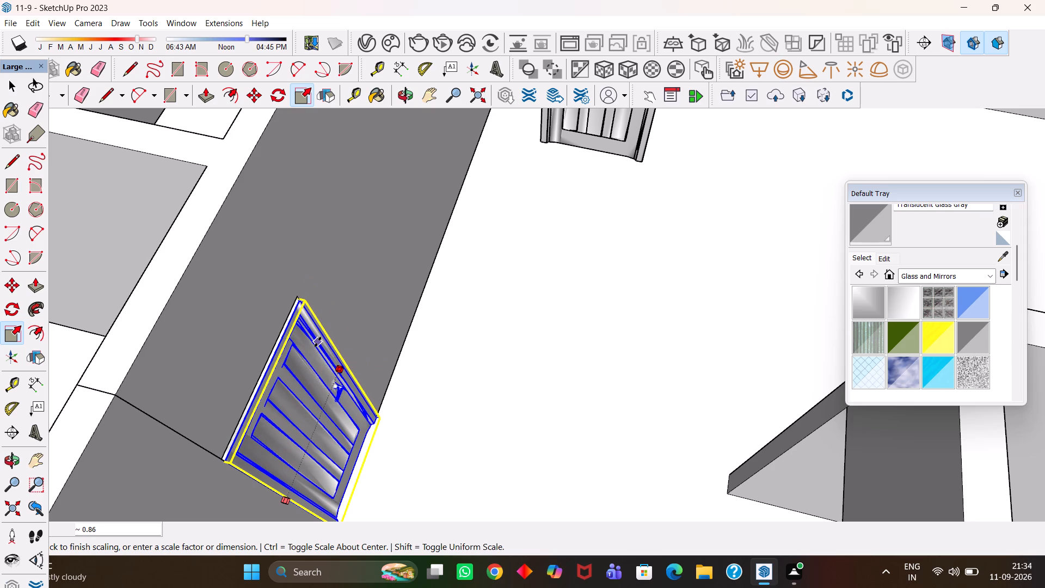
left_click(318, 342)
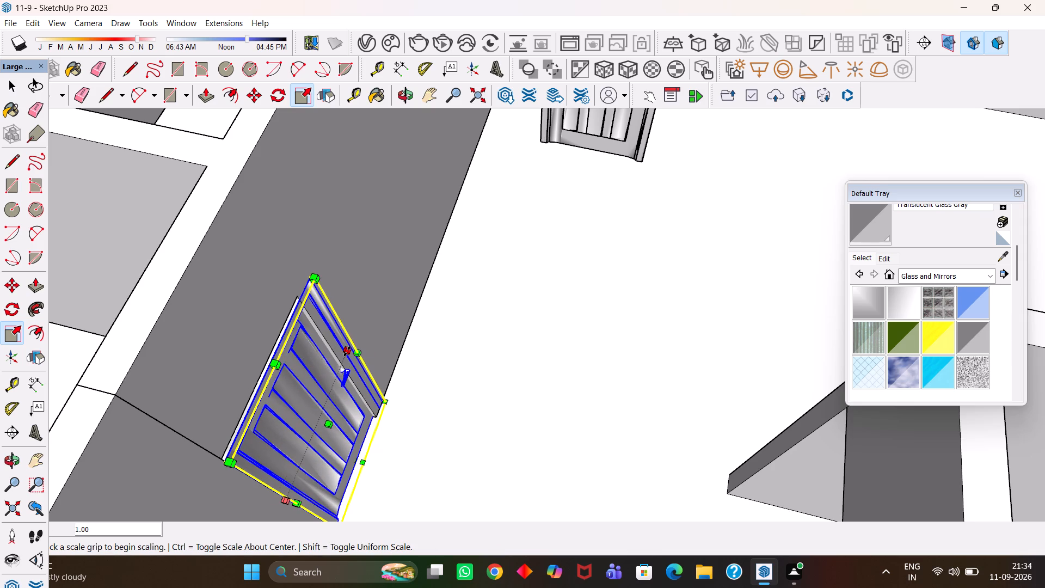
left_click(347, 351)
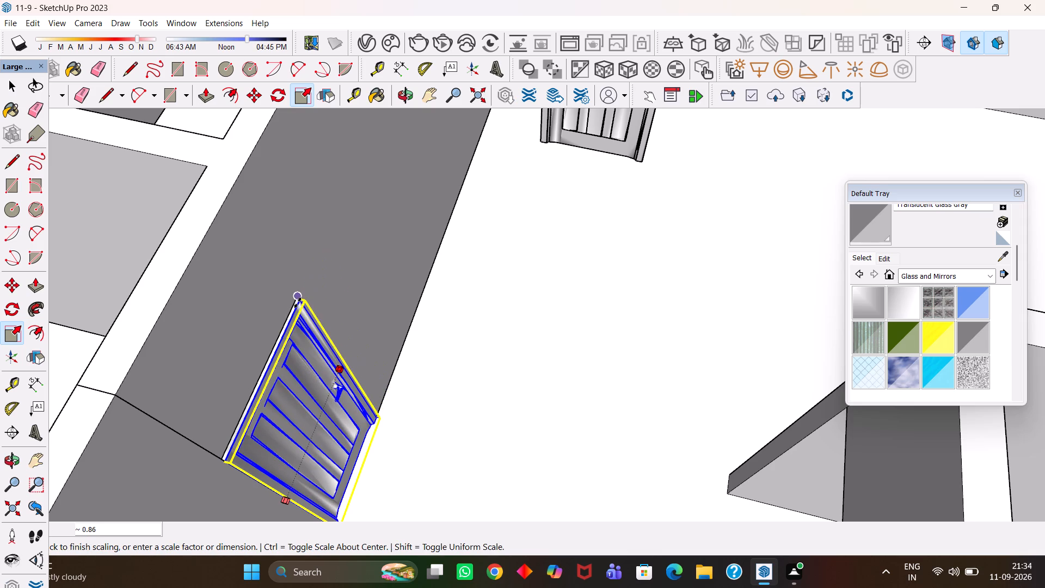
left_click(298, 303)
scroll(262, 399, "up", 3)
left_click(256, 367)
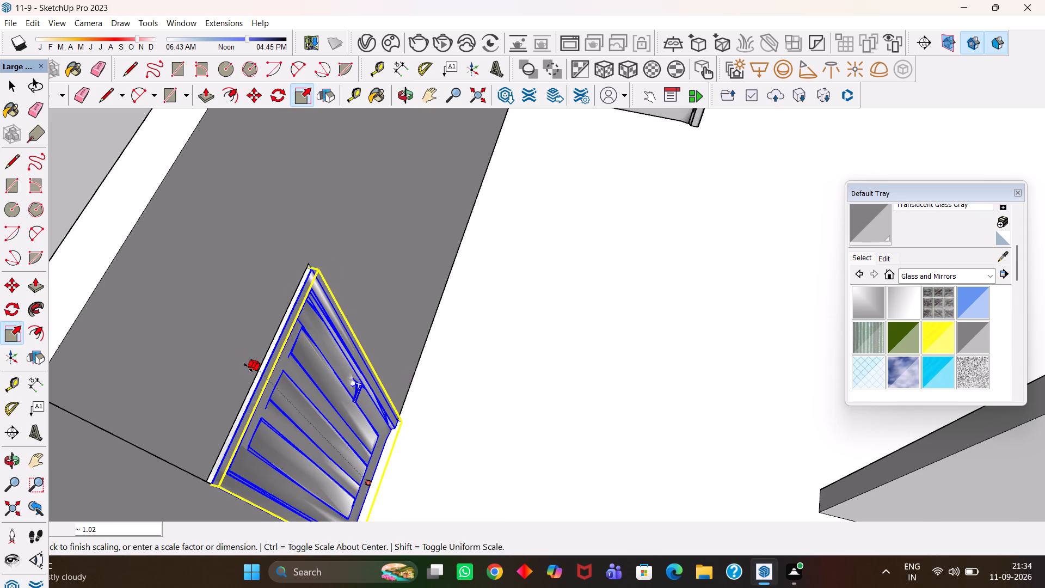
left_click(251, 382)
Copy the fitted side-wall door about 15' 6 13/16" along the wall into the doorway next to the back wall.
key("h")
scroll(275, 379, "down", 5)
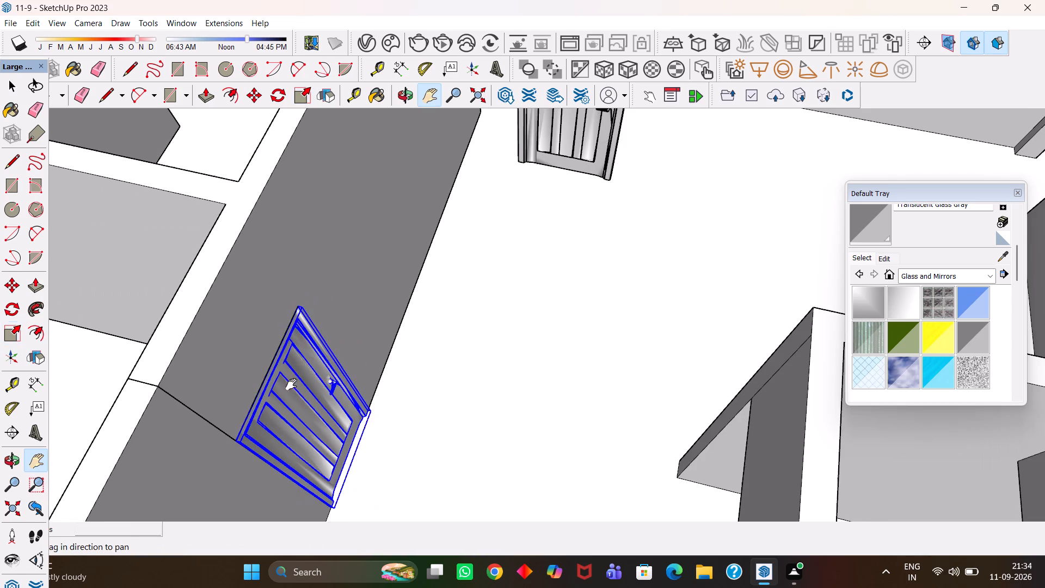
scroll(326, 409, "down", 1)
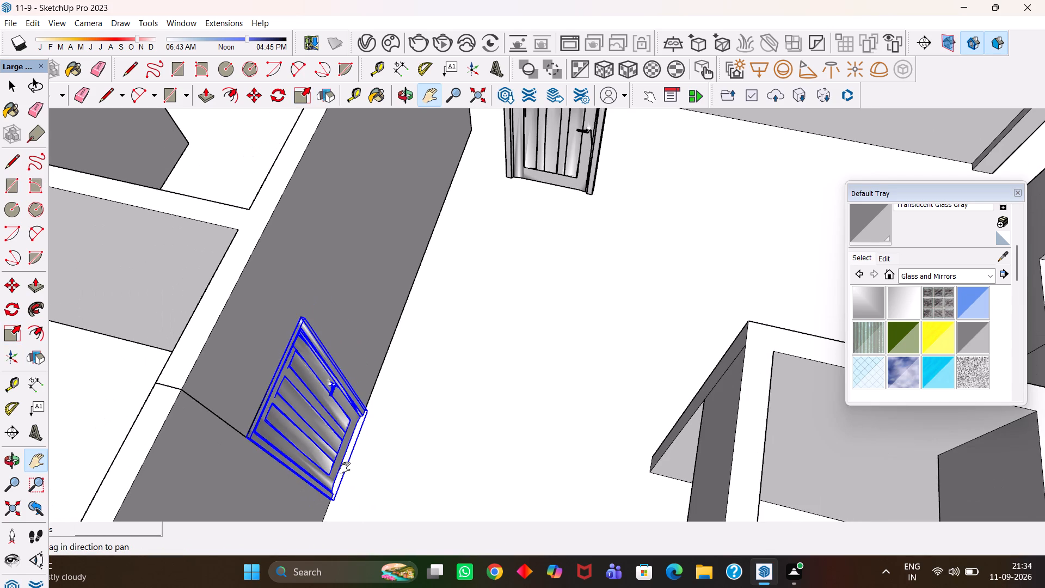
key("m")
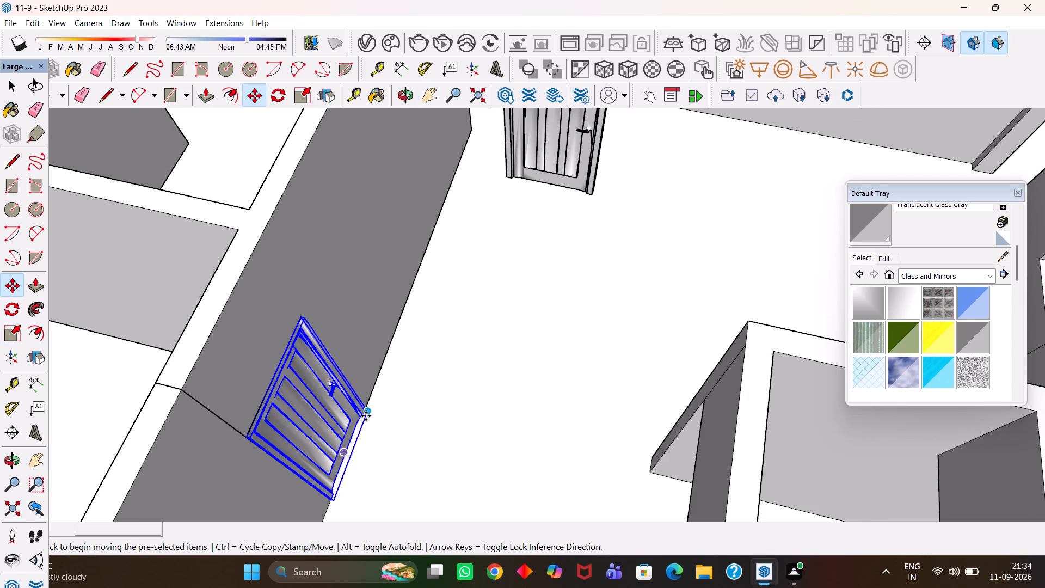
left_click(368, 414)
key("h")
scroll(378, 392, "down", 6)
left_click_drag(409, 305, 409, 426)
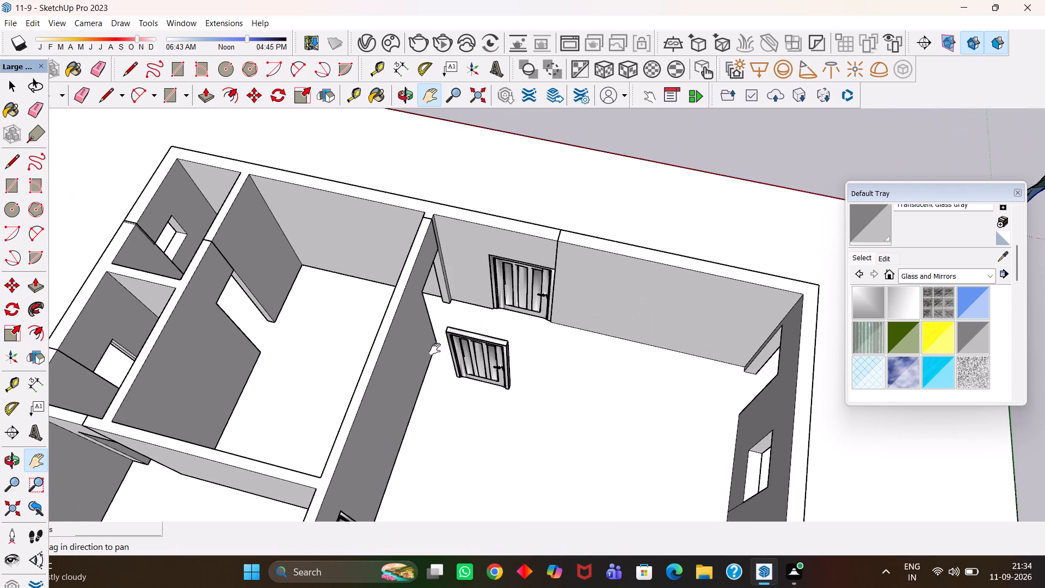
left_click_drag(435, 349, 429, 422)
scroll(448, 383, "up", 6)
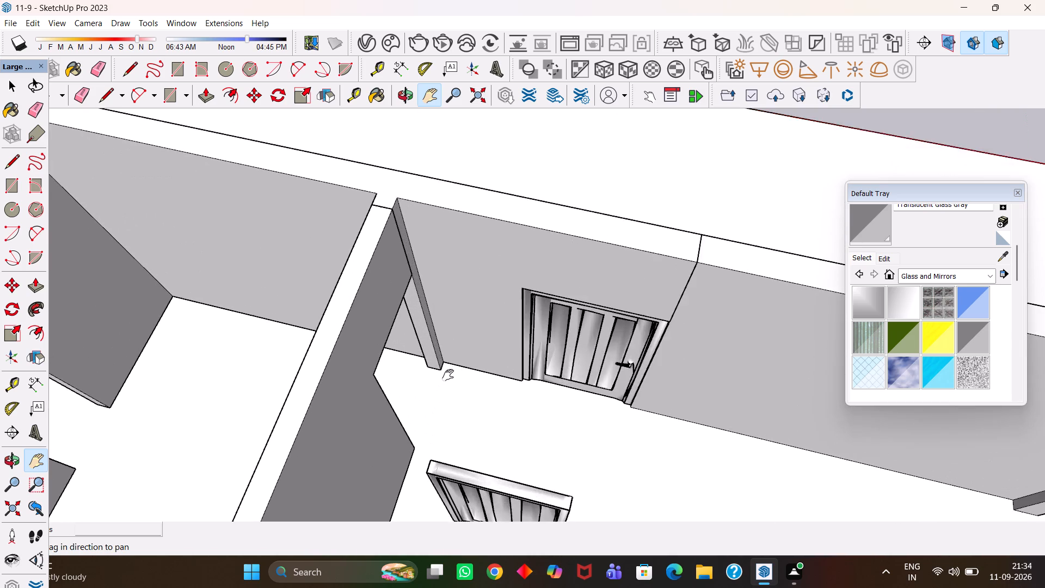
scroll(448, 375, "up", 3)
key("Escape")
left_click(433, 364)
Move the copied door about 1 3/8" so its bottom corner meets the bottom corner of the doorway beside the back wall.
scroll(331, 367, "up", 1)
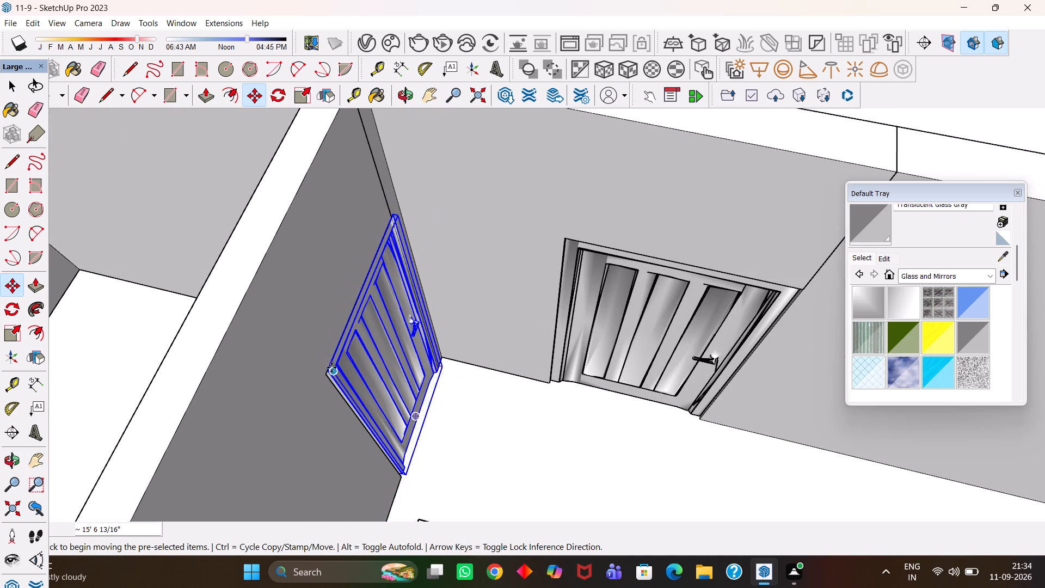
scroll(331, 367, "up", 4)
middle_click_drag(337, 419, 248, 414)
scroll(396, 454, "up", 3)
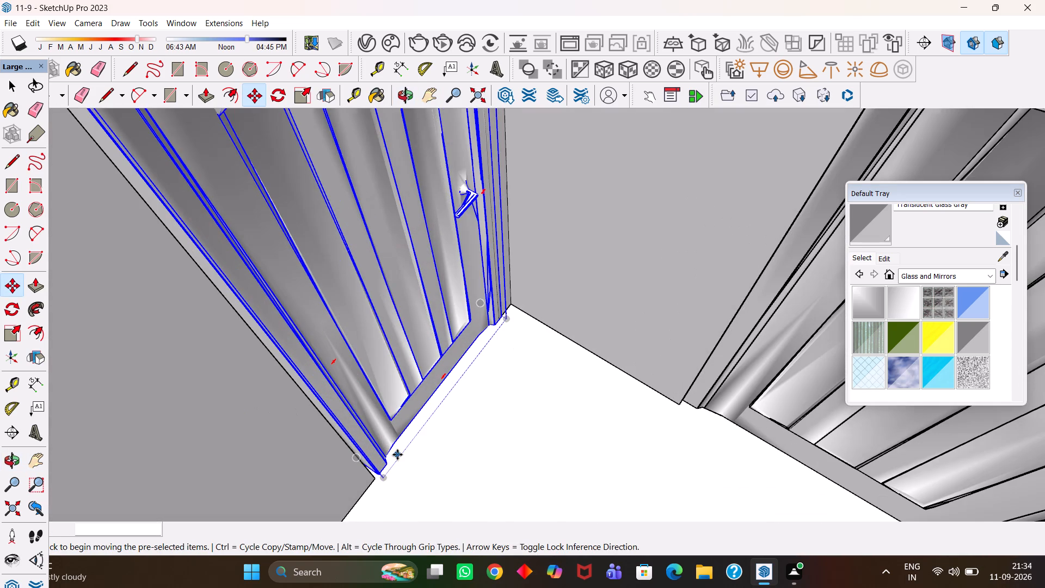
scroll(397, 455, "up", 3)
key("m")
scroll(410, 466, "up", 1)
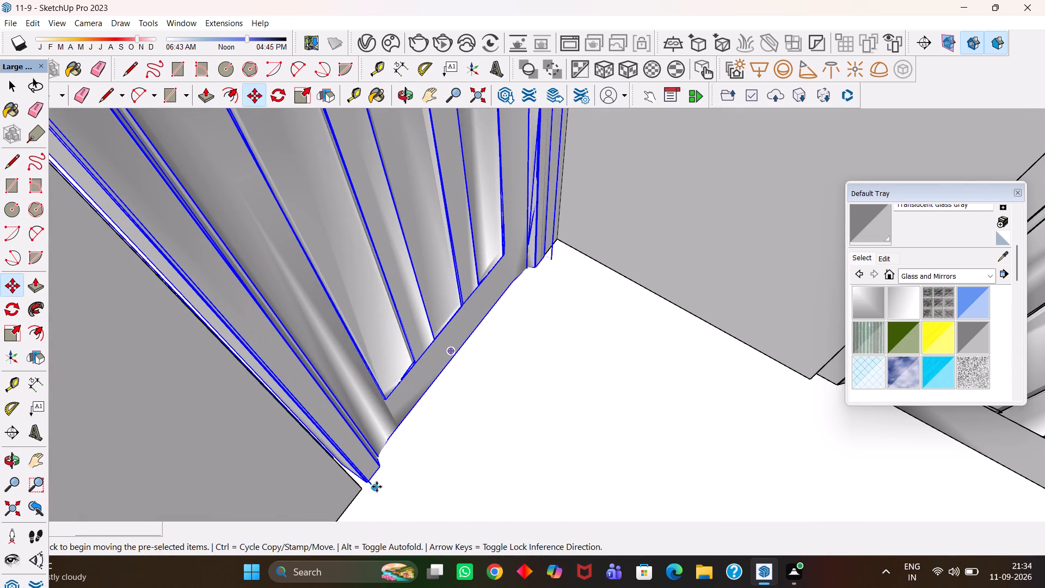
left_click(375, 487)
left_click(358, 491)
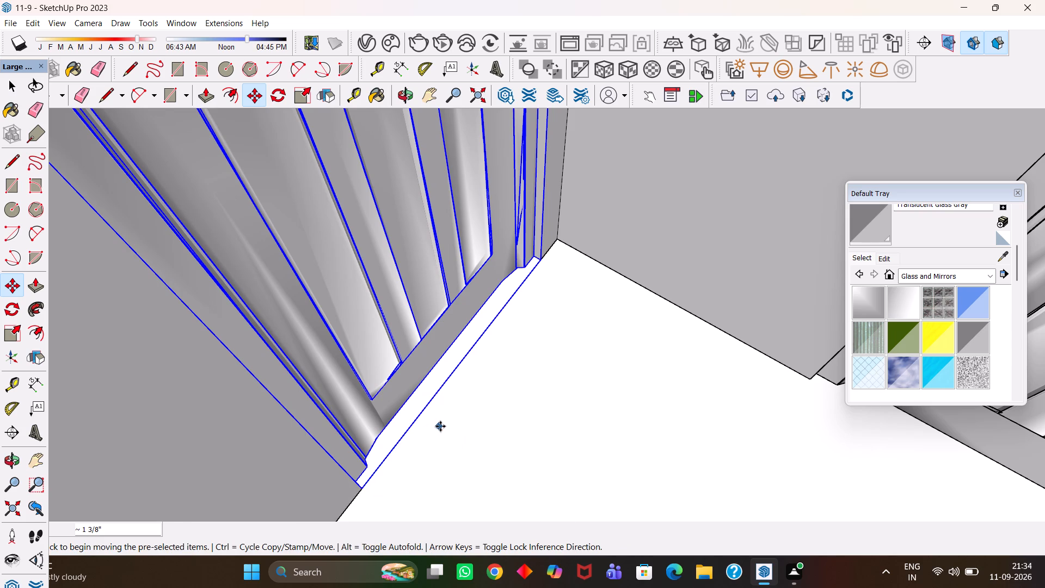
Copy this door about 11' 9 7/8" across the adjoining room into the doorway in the wall shared with the small rooms.
scroll(459, 420, "down", 5)
key("h")
scroll(462, 416, "down", 5)
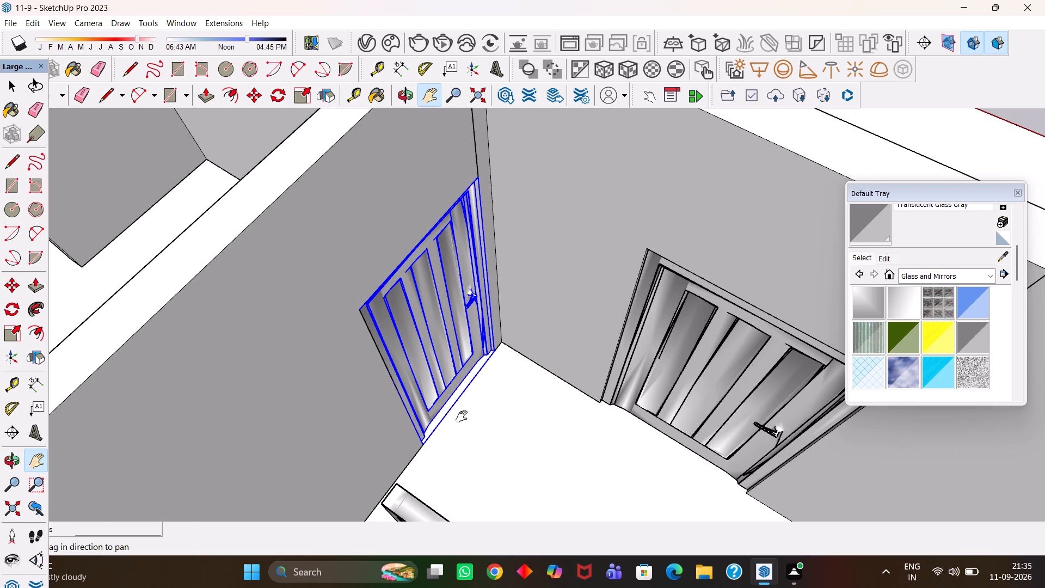
scroll(462, 416, "down", 12)
middle_click_drag(513, 423, 395, 439)
left_click_drag(352, 429, 488, 386)
scroll(478, 393, "down", 4)
middle_click_drag(540, 406, 475, 418)
scroll(511, 401, "up", 1)
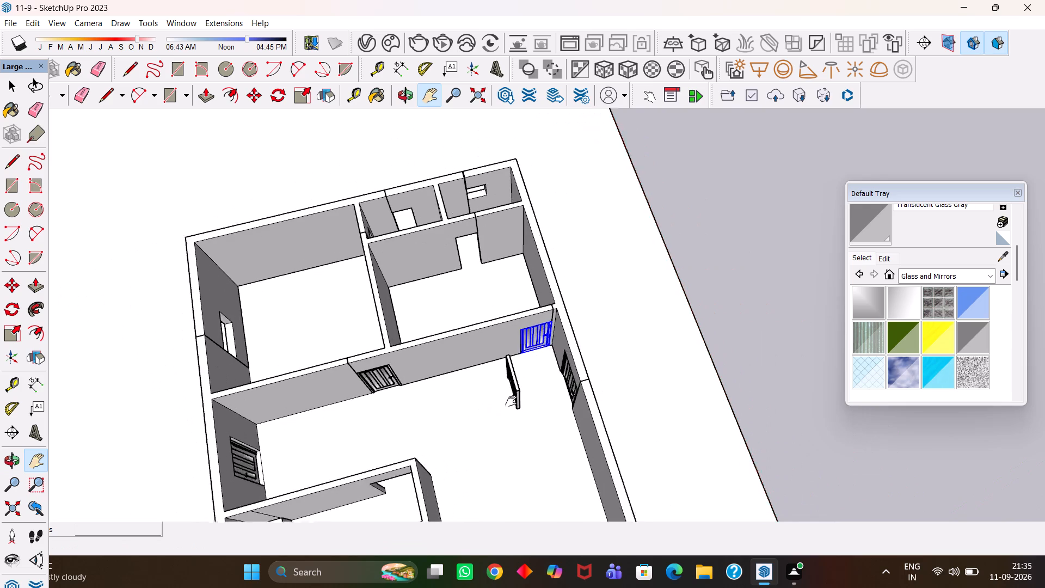
scroll(511, 401, "up", 3)
key("m")
scroll(551, 365, "up", 2)
left_click(566, 324)
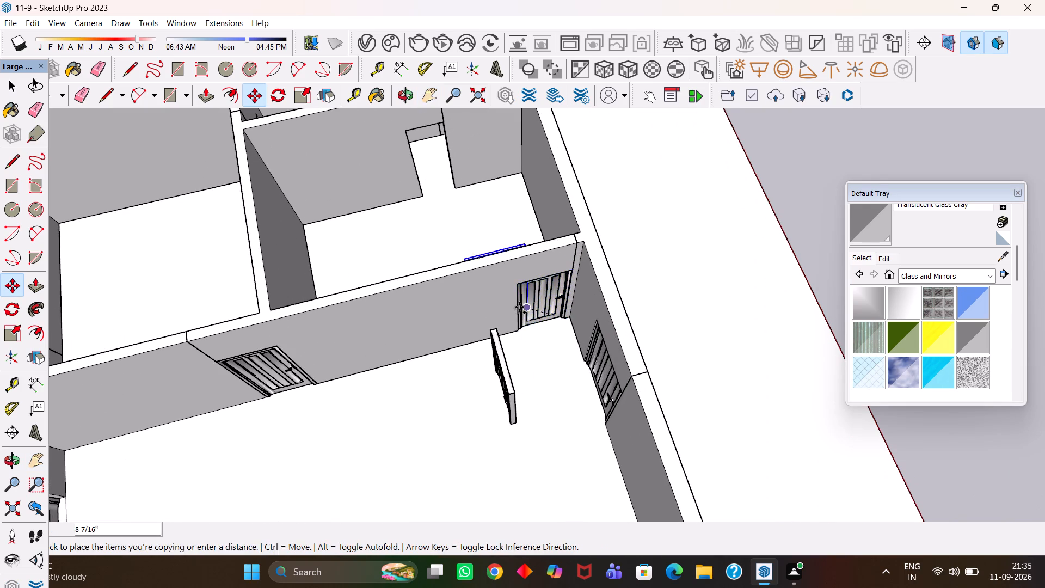
key("h")
scroll(496, 305, "down", 5)
left_click_drag(432, 260, 469, 448)
scroll(495, 393, "up", 5)
left_click_drag(501, 437, 502, 391)
scroll(502, 391, "up", 3)
key("Escape")
left_click(513, 357)
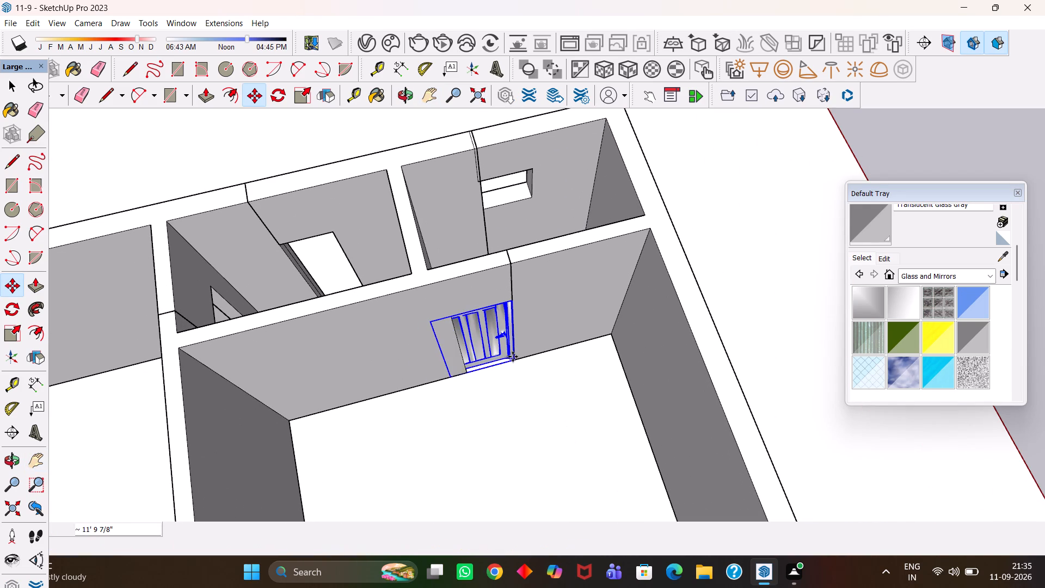
Scale the newly copied door's width by 0.75 so it fits the doorway to the small rooms.
scroll(507, 354, "up", 3)
key("s")
left_click(409, 346)
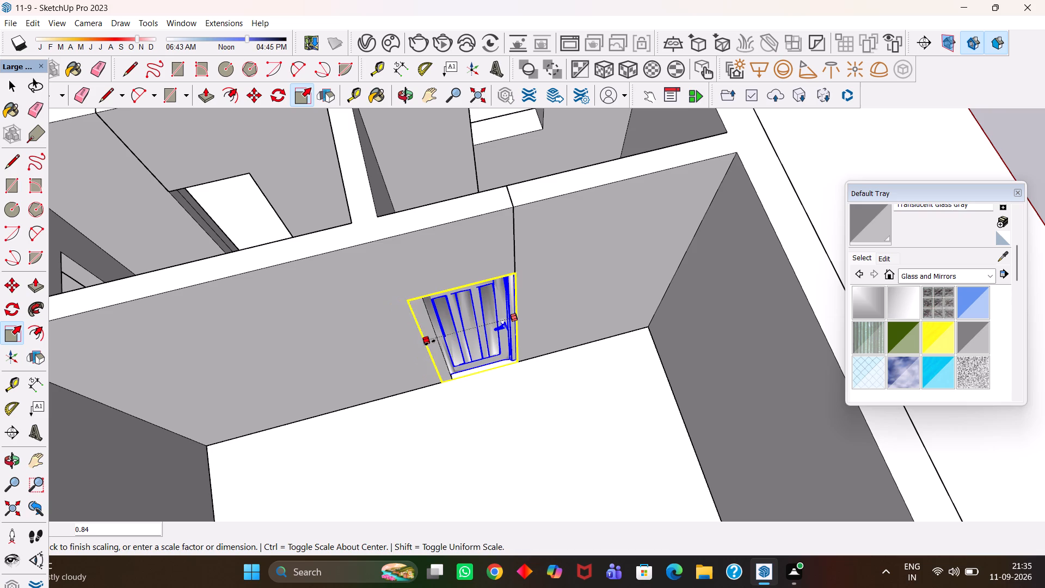
left_click(436, 341)
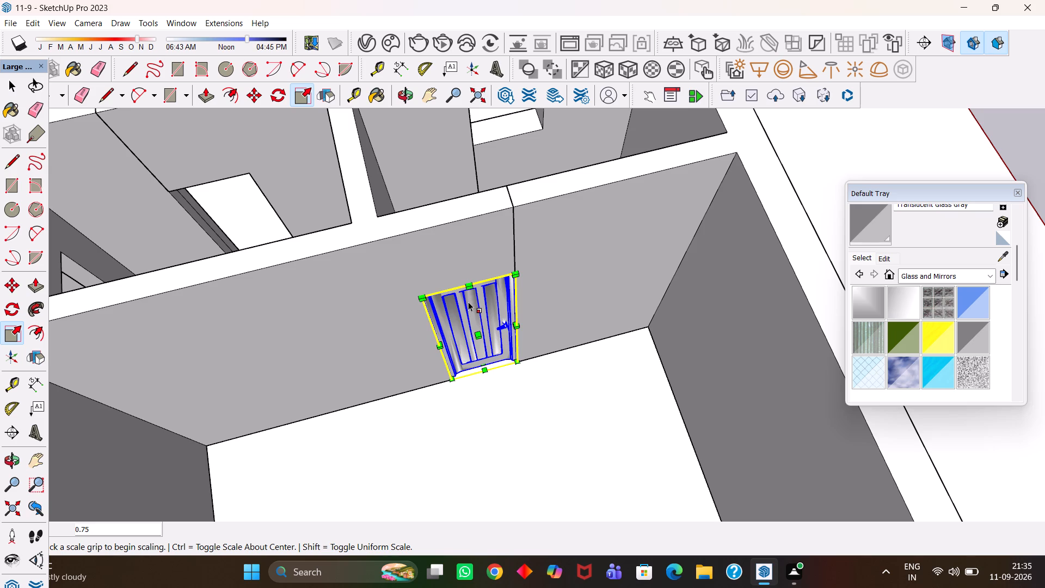
scroll(397, 323, "down", 3)
scroll(462, 367, "down", 15)
middle_click_drag(472, 407, 416, 407)
scroll(416, 405, "up", 1)
key("space")
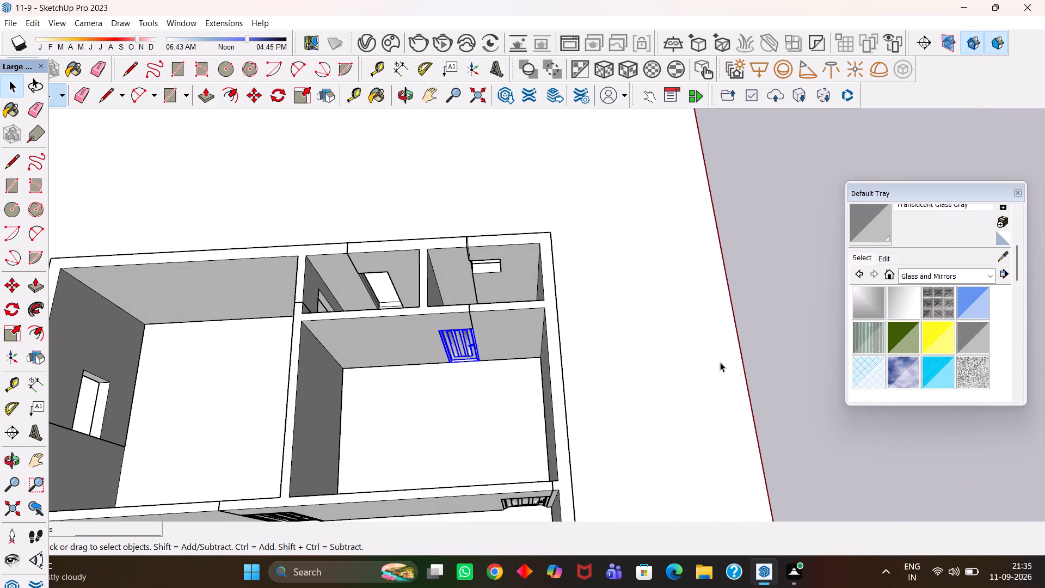
Copy the door in the wall shared with the small rooms into the doorway in the adjoining small room's outer wall.
left_click(788, 402)
scroll(544, 366, "up", 4)
key("h")
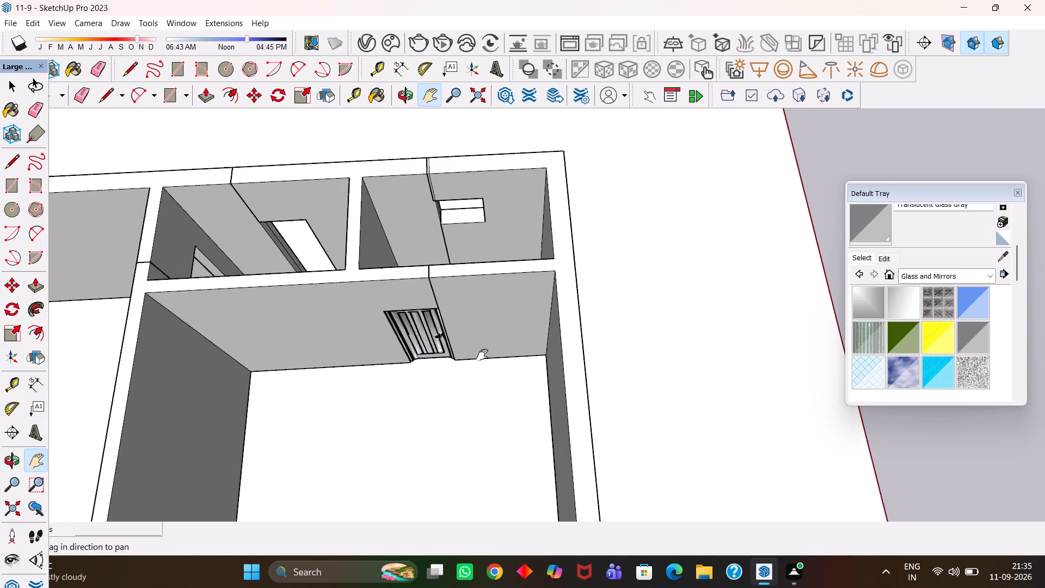
left_click_drag(441, 348, 597, 401)
scroll(591, 402, "down", 4)
scroll(606, 409, "up", 1)
middle_click(607, 409)
scroll(606, 410, "up", 2)
key("space")
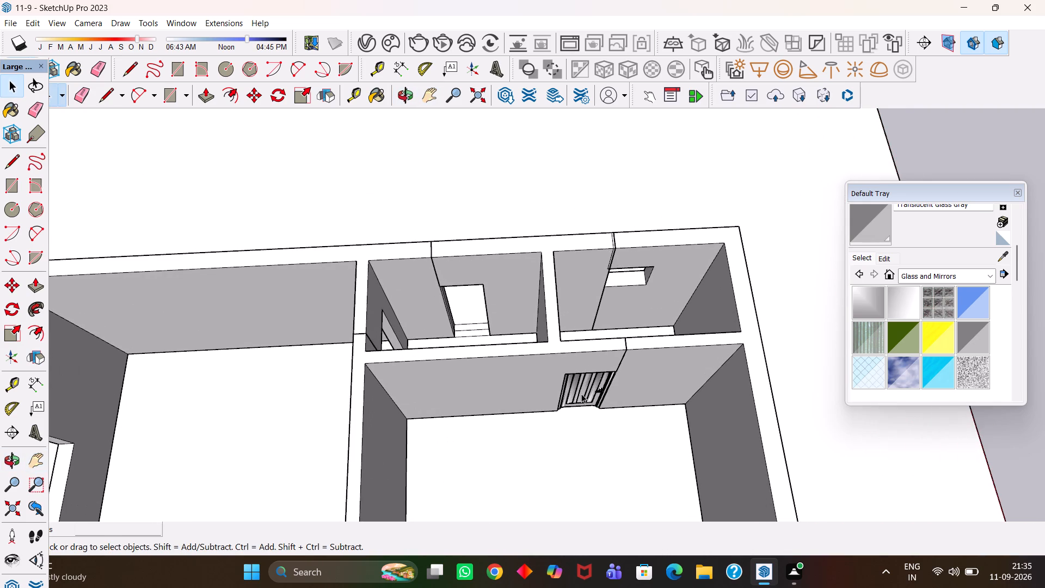
left_click(581, 394)
scroll(590, 394, "up", 4)
key("m")
left_click(599, 416)
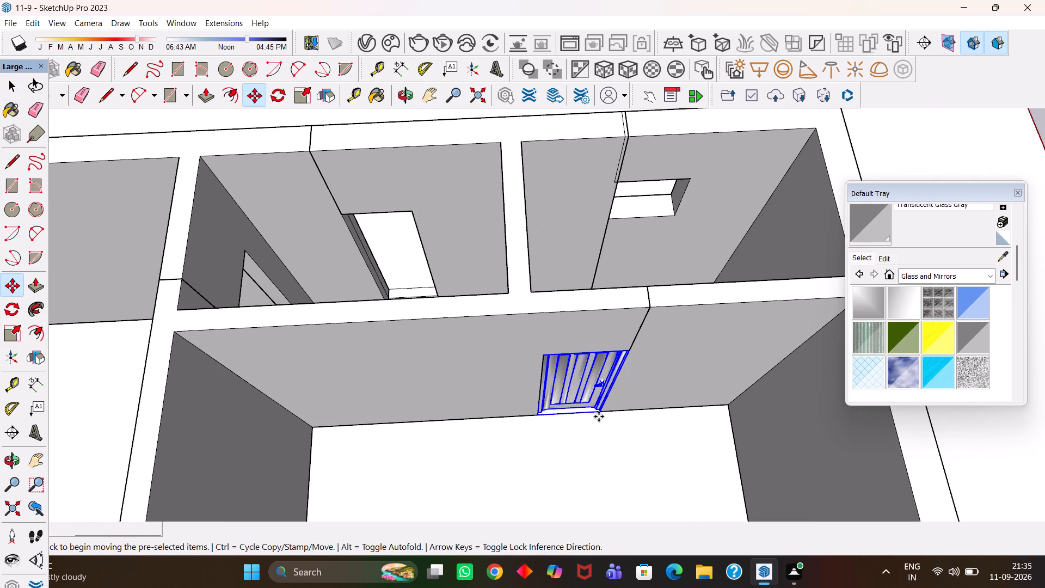
key("h")
scroll(560, 400, "down", 4)
left_click_drag(454, 312, 514, 389)
scroll(533, 394, "up", 7)
middle_click(527, 409)
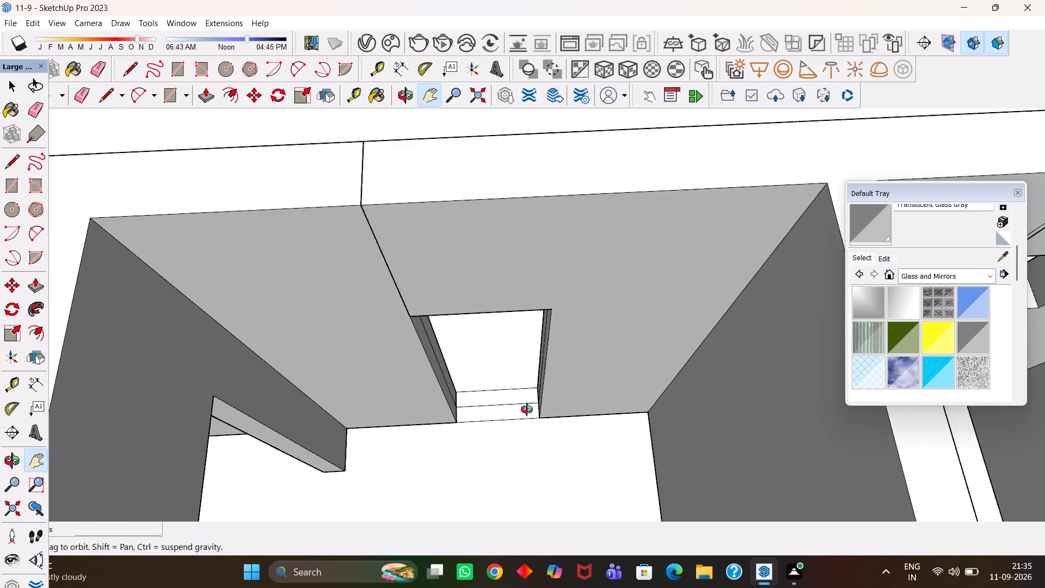
scroll(527, 409, "up", 2)
key("Escape")
left_click(539, 419)
Scale the copied door's width by about 0.89 so its edge meets the doorway's side.
scroll(539, 419, "up", 1)
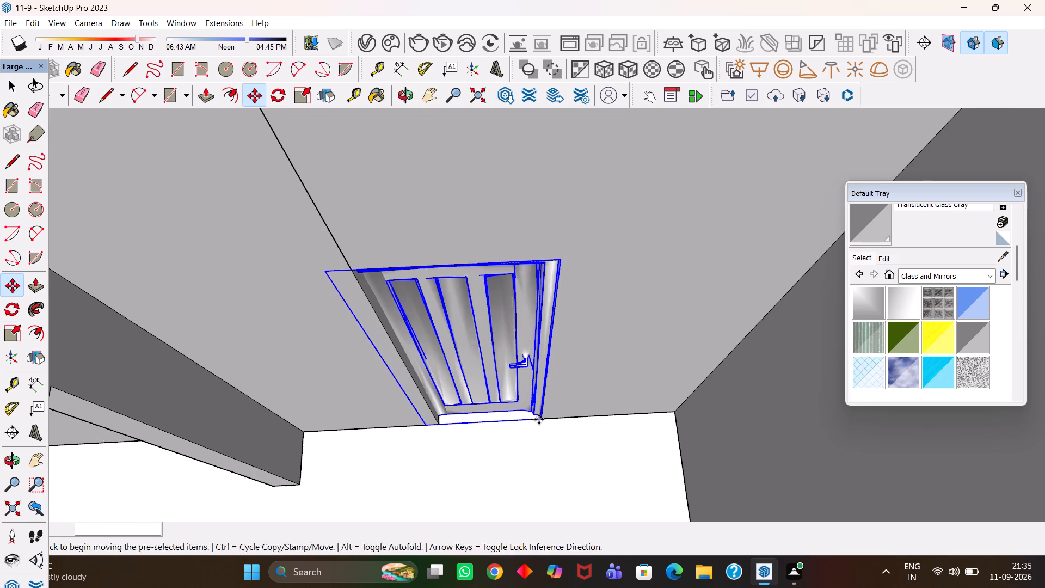
scroll(539, 419, "up", 1)
key("s")
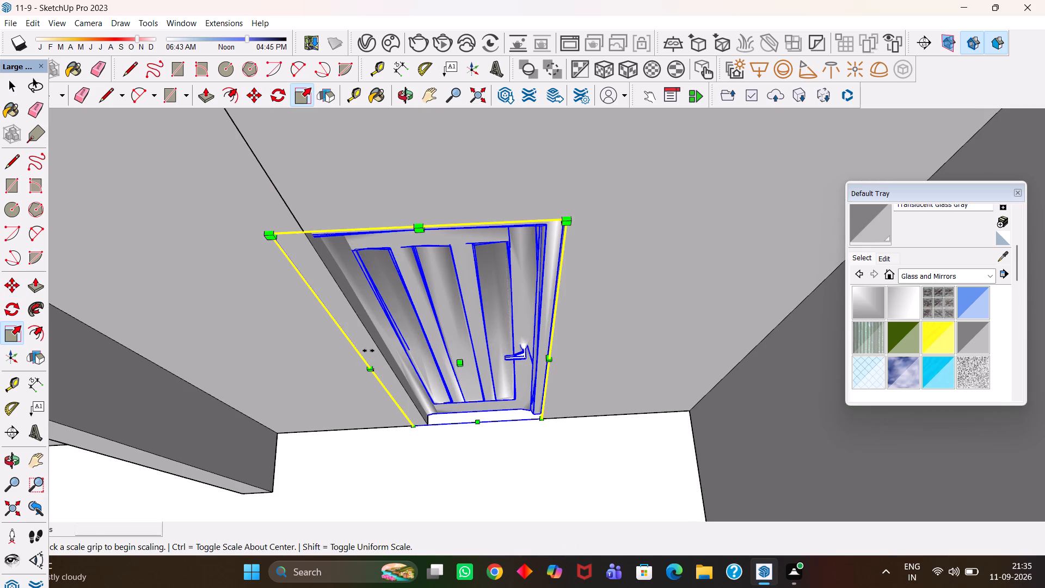
left_click(366, 352)
left_click(382, 355)
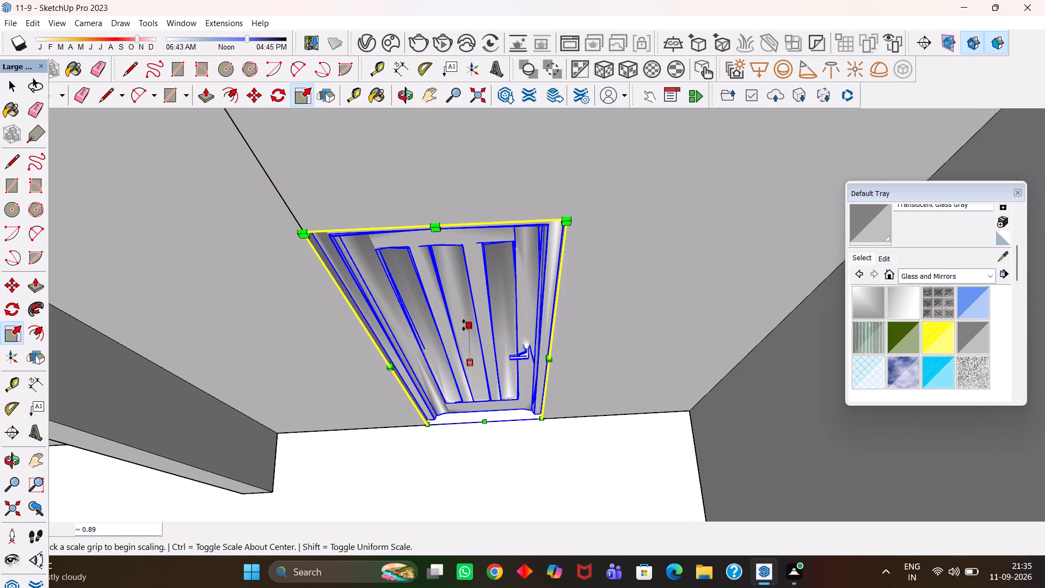
Copy the scaled door about 2' 7 5/8" out of its doorway into the small room.
scroll(464, 325, "down", 9)
middle_click_drag(476, 384, 480, 393)
scroll(480, 393, "up", 1)
key("m")
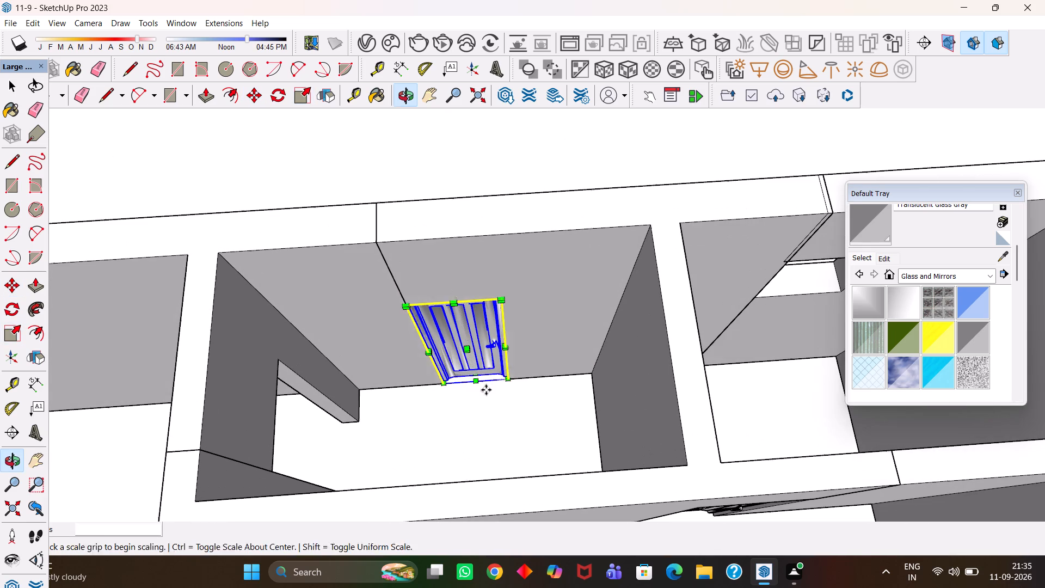
scroll(502, 378, "down", 4)
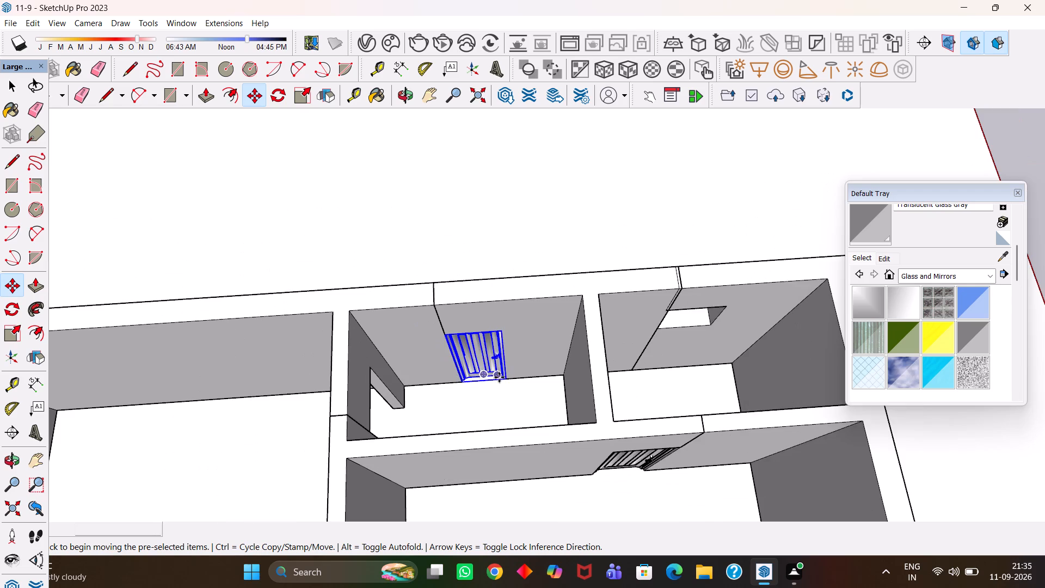
scroll(499, 377, "up", 1)
left_click(507, 377)
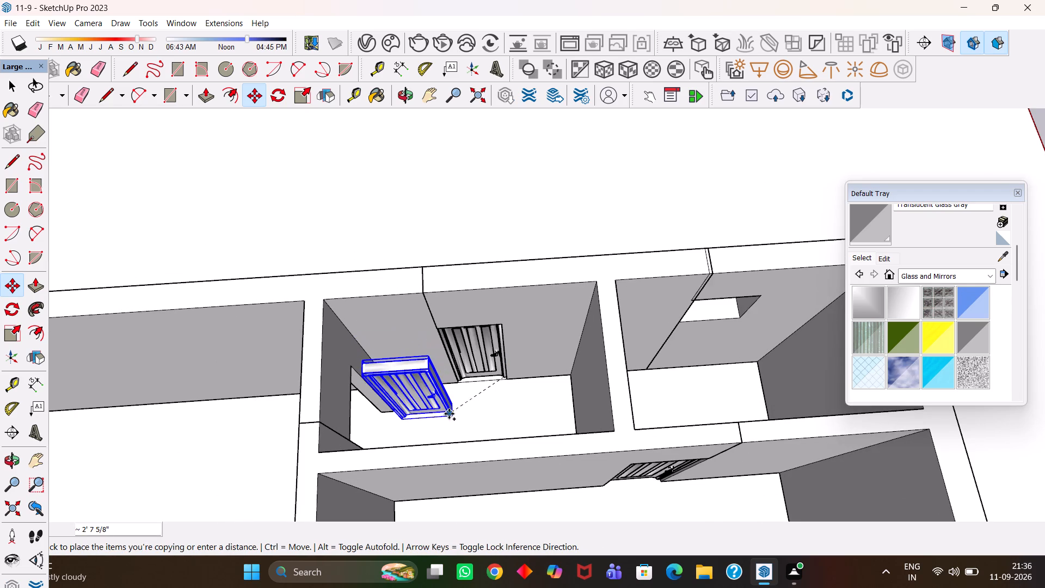
left_click(452, 417)
Delete the original door standing in the small room's outer doorway, keeping the copy inside the room.
scroll(478, 407, "up", 2)
key("h")
left_click_drag(472, 354, 501, 397)
middle_click_drag(505, 405, 495, 404)
scroll(503, 405, "up", 3)
key("space")
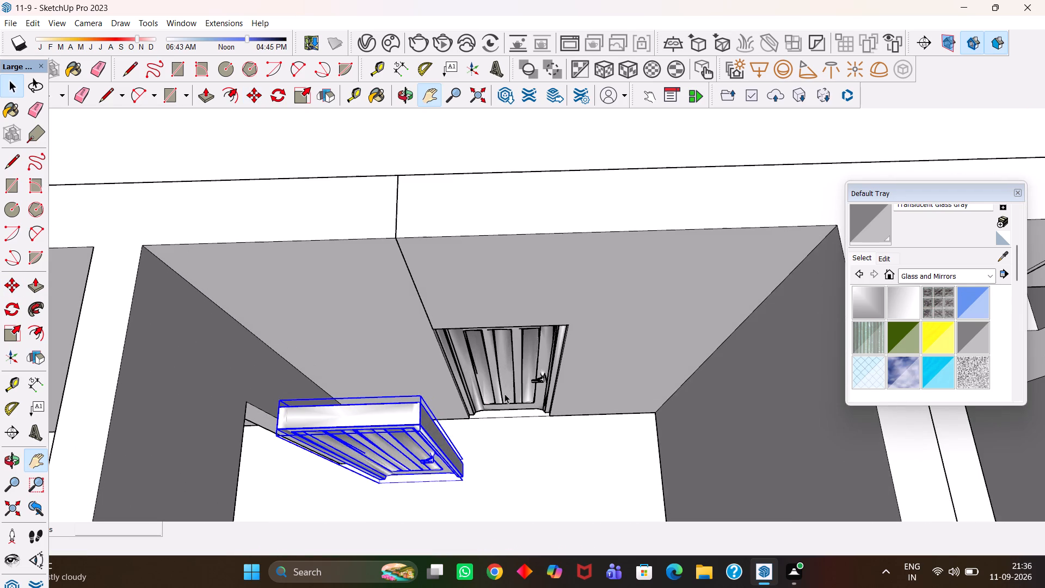
left_click(511, 389)
scroll(511, 389, "down", 3)
key("Delete")
Place Tape Measure guides on the emptied doorway's jamb, one along its bottom edge and one 6' above it.
scroll(511, 389, "up", 4)
middle_click_drag(513, 389, 550, 364)
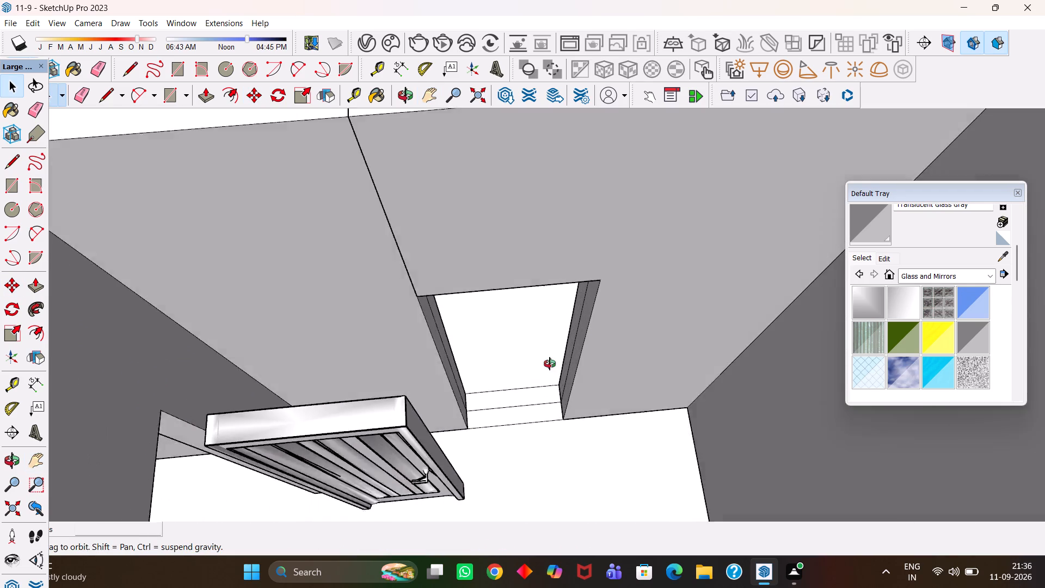
middle_click_drag(550, 364, 560, 351)
scroll(560, 350, "up", 1)
scroll(560, 351, "down", 2)
scroll(565, 380, "up", 6)
key("t")
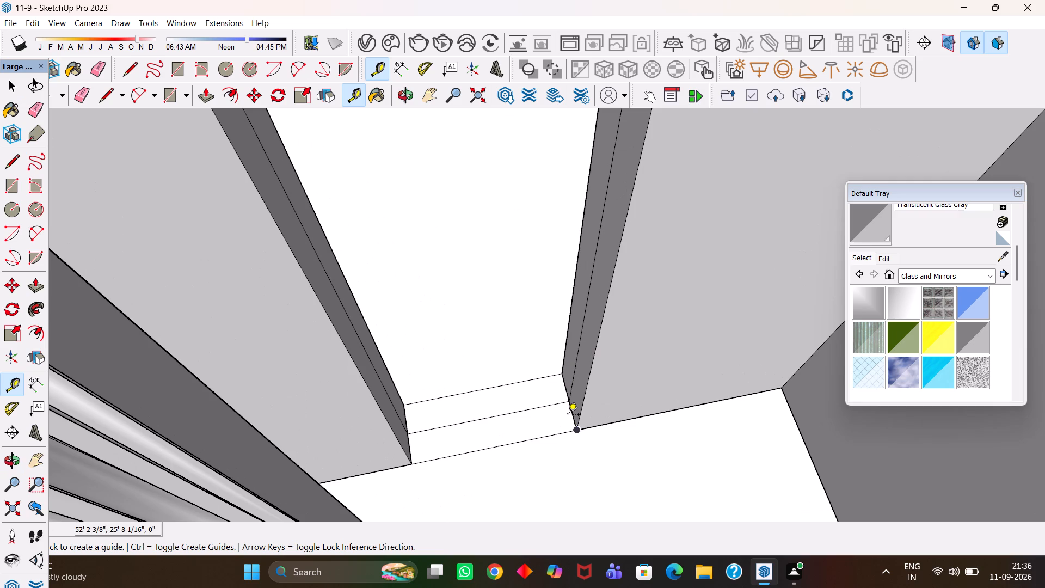
double_click(571, 415)
left_click(571, 414)
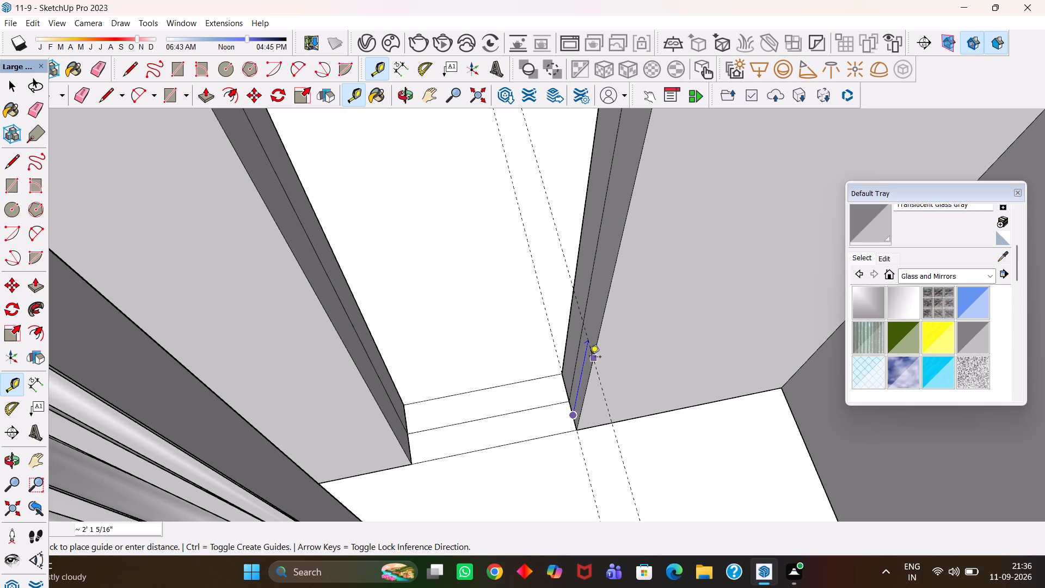
scroll(561, 306, "down", 3)
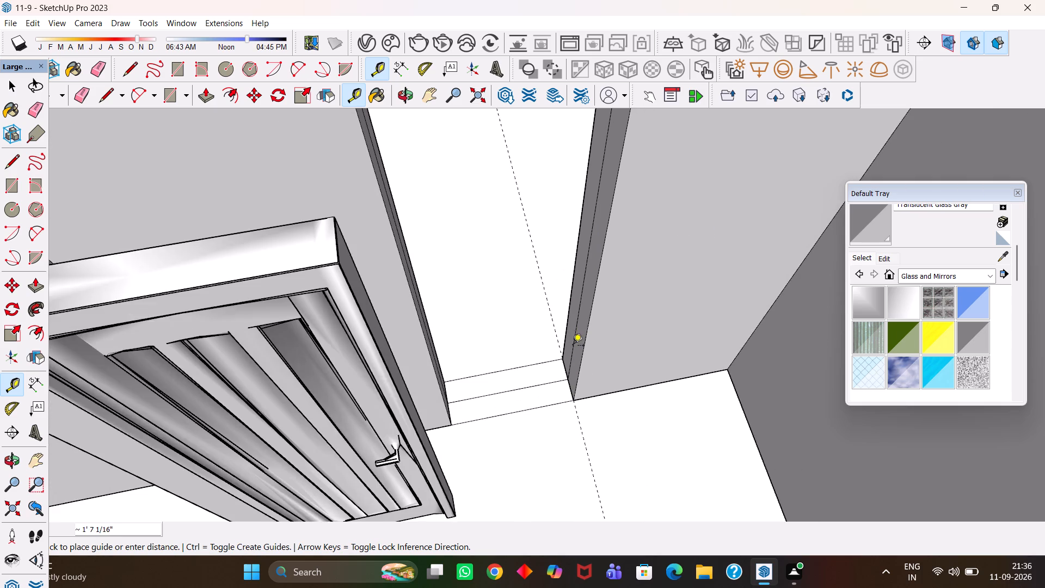
scroll(574, 340, "up", 3)
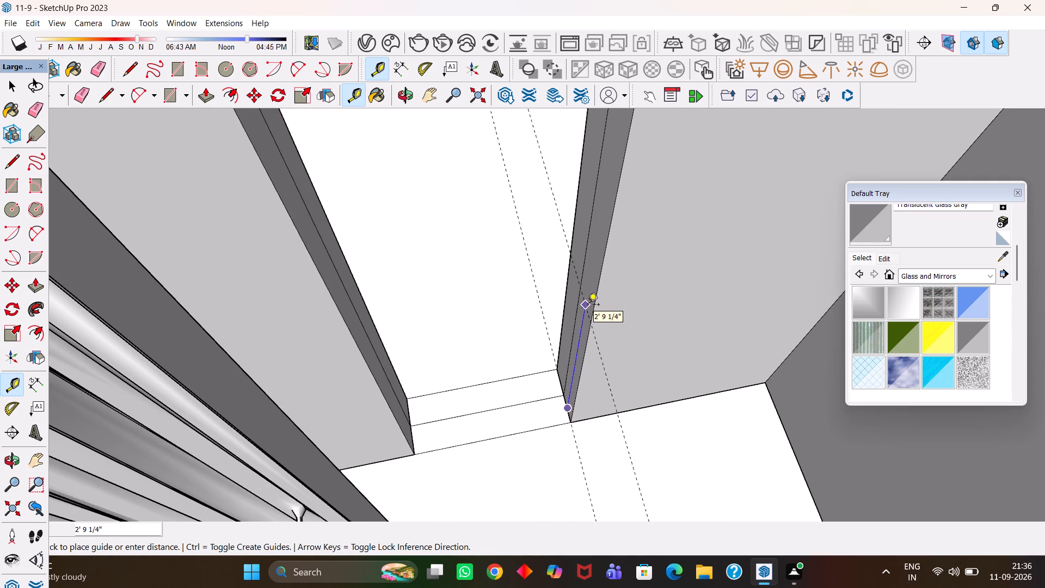
type("6'")
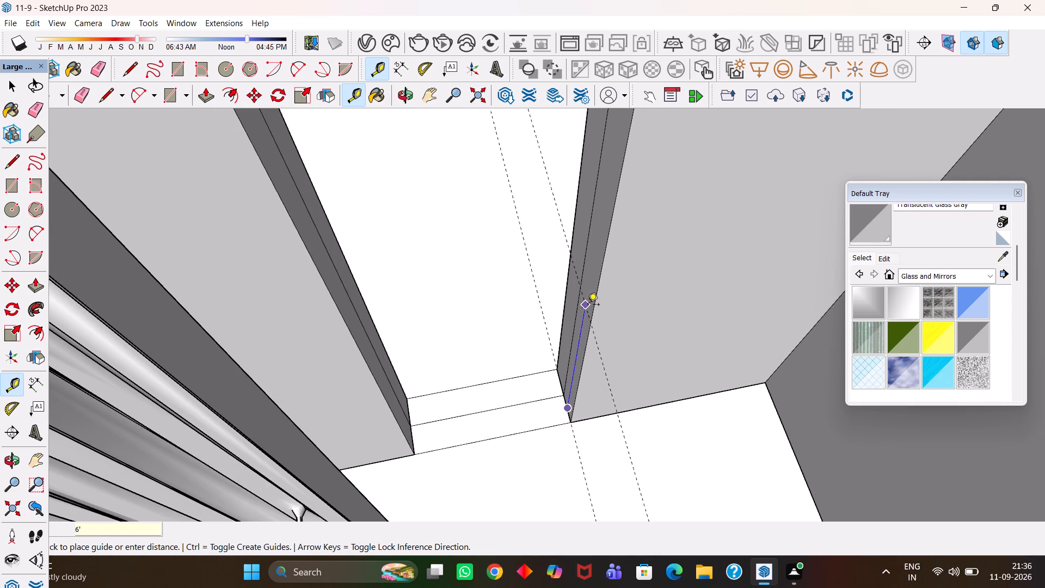
key("Return")
Open the wall group and draw a line across the doorway's jamb along the 6' guide.
key("h")
scroll(588, 313, "down", 8)
left_click_drag(568, 236, 565, 304)
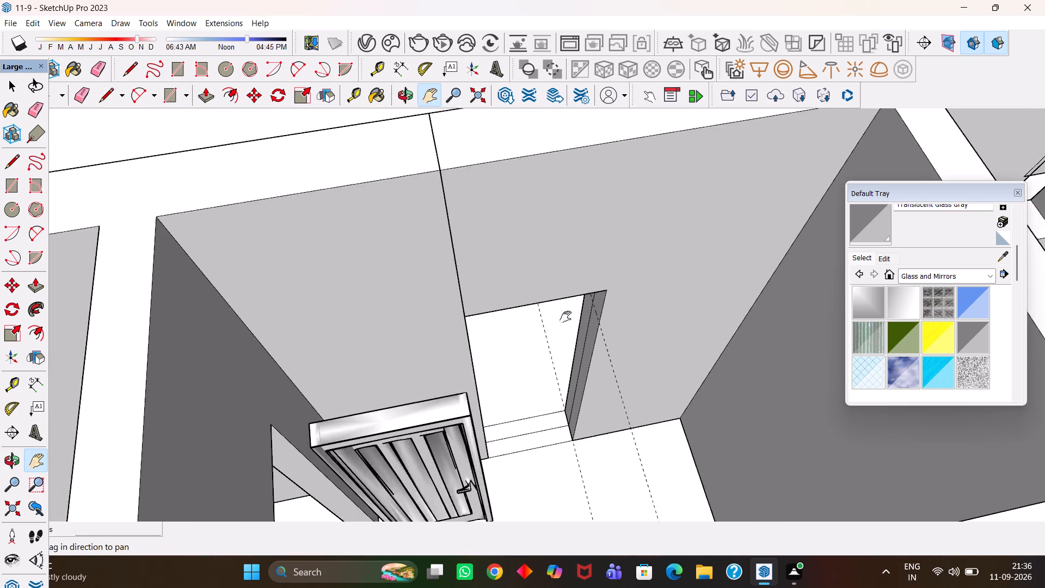
scroll(565, 317, "up", 3)
middle_click_drag(577, 338, 594, 298)
scroll(593, 298, "up", 2)
left_click_drag(616, 265, 573, 376)
middle_click_drag(585, 375, 586, 323)
scroll(591, 313, "up", 1)
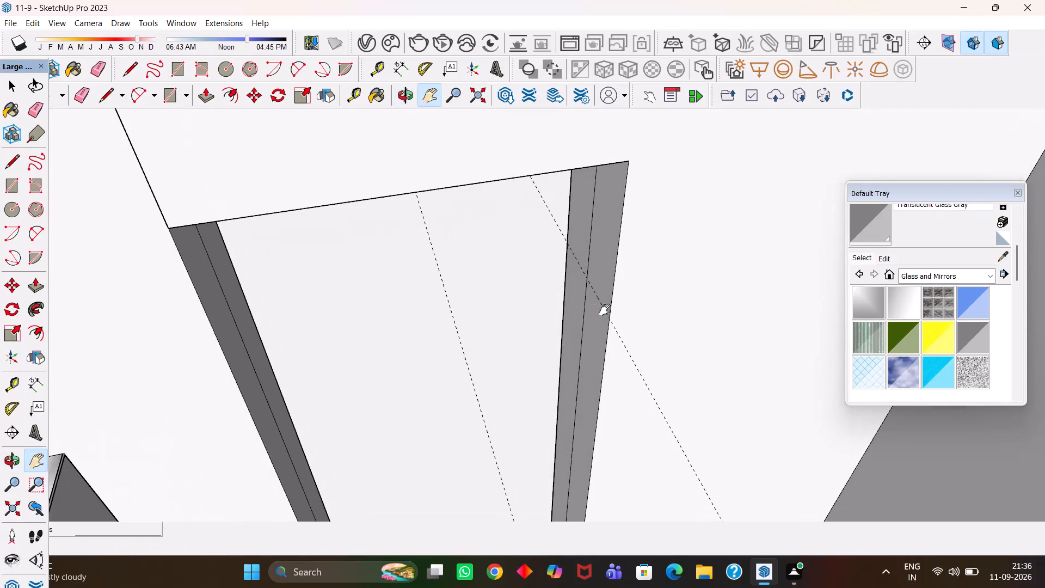
scroll(594, 300, "up", 2)
middle_click_drag(594, 300, 636, 324)
left_click_drag(604, 301, 597, 339)
middle_click_drag(588, 354, 581, 344)
scroll(580, 347, "up", 2)
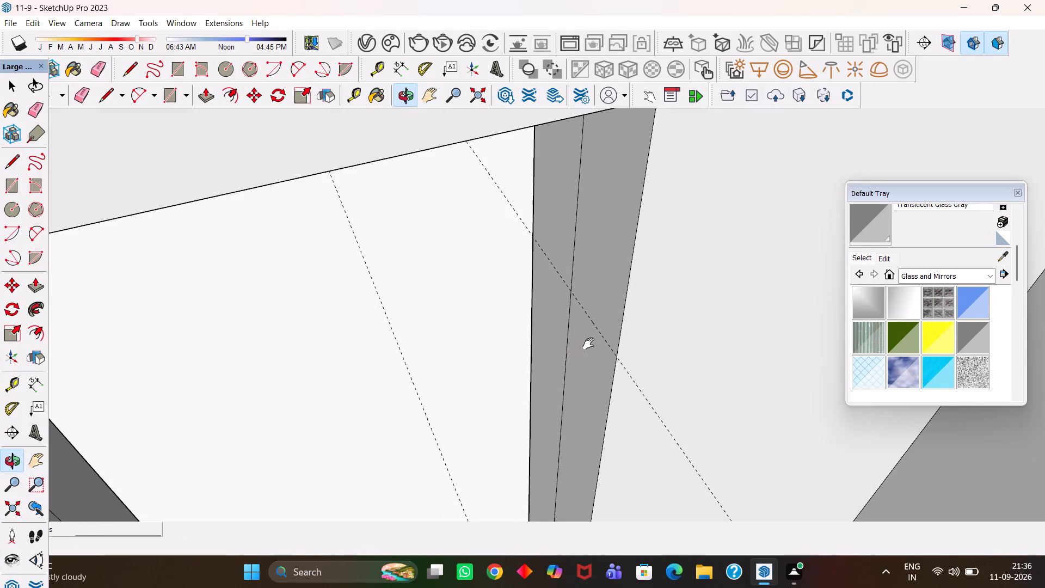
key("space")
double_click(598, 349)
key("l")
left_click(616, 357)
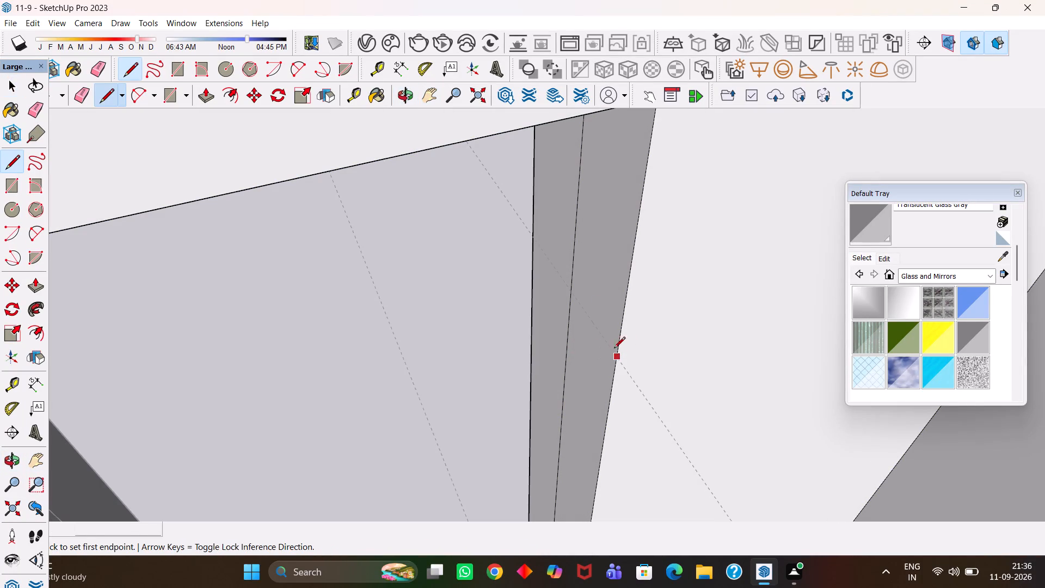
left_click(531, 232)
Erase the vertical dividing line on the jamb below the new line.
scroll(531, 236, "down", 4)
key("e")
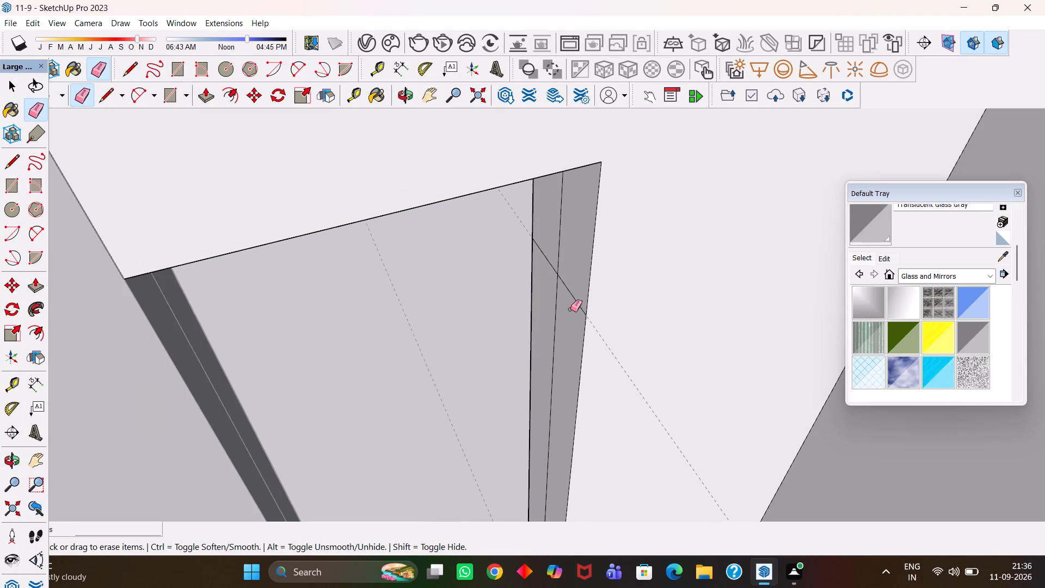
left_click_drag(570, 313, 548, 313)
Push/Pull the lower jamb face 2' across to the opposite jamb, filling the doorway below the 6' line.
scroll(545, 310, "down", 3)
key("space")
left_click(557, 322)
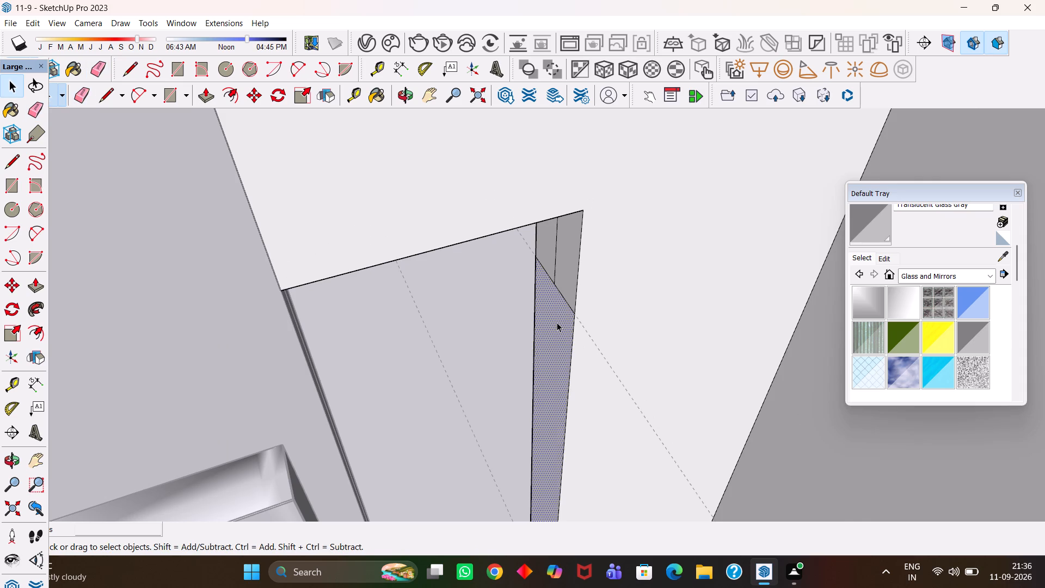
scroll(557, 322, "down", 3)
key("p")
left_click(557, 322)
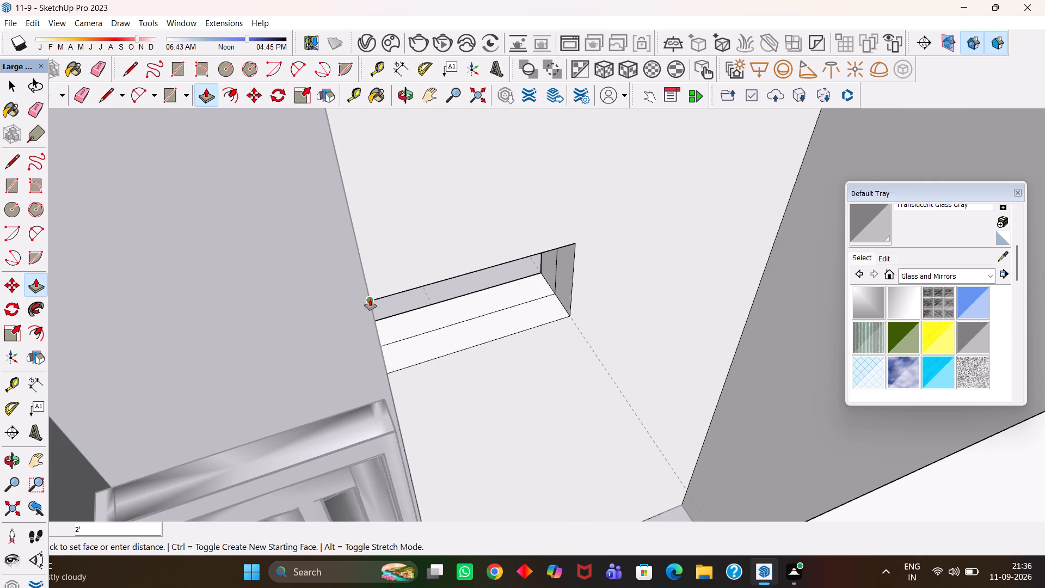
left_click(370, 299)
Examine the high opening in the small room's outer wall from inside, above and outside.
middle_click_drag(426, 325, 388, 331)
scroll(388, 331, "up", 2)
key("h")
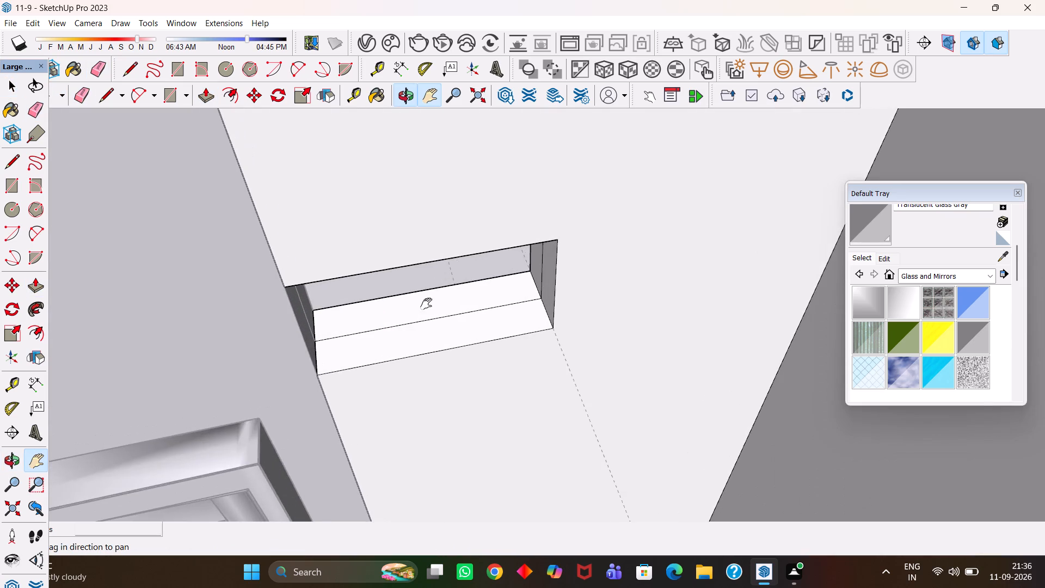
left_click_drag(433, 285, 470, 376)
scroll(490, 376, "up", 2)
scroll(484, 372, "down", 4)
left_click_drag(493, 377, 464, 244)
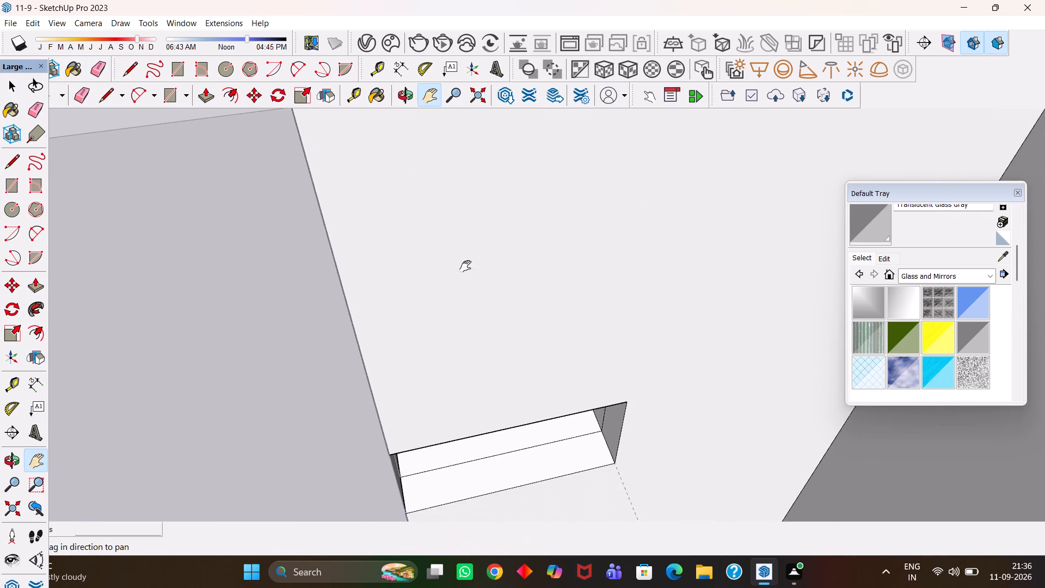
scroll(485, 331, "up", 3)
middle_click_drag(522, 373, 484, 285)
scroll(484, 285, "up", 1)
left_click_drag(526, 375, 506, 275)
left_click_drag(526, 365, 485, 273)
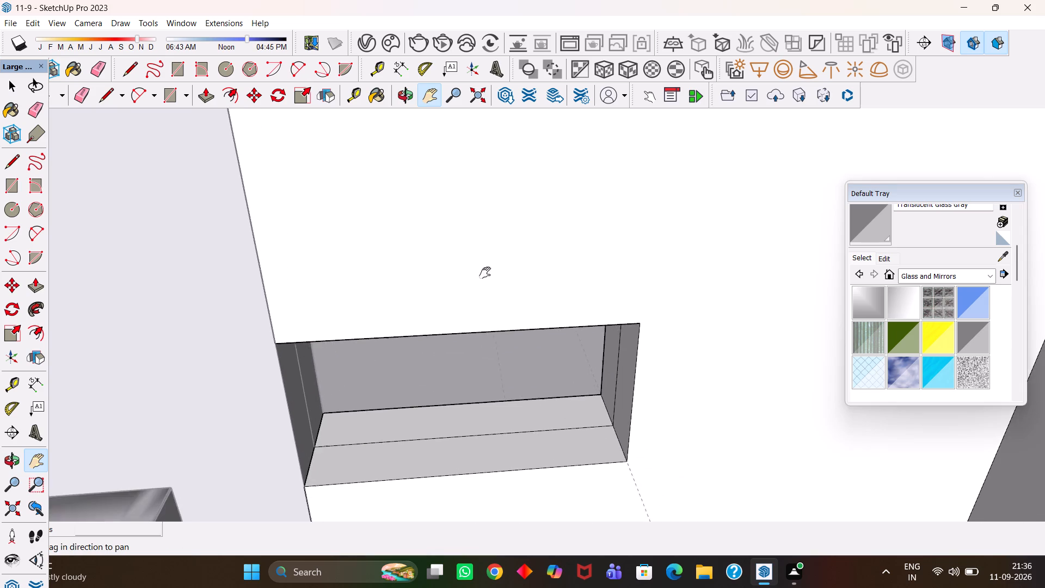
left_click_drag(485, 273, 480, 266)
middle_click_drag(511, 323, 485, 265)
left_click_drag(508, 326, 480, 236)
scroll(483, 279, "up", 4)
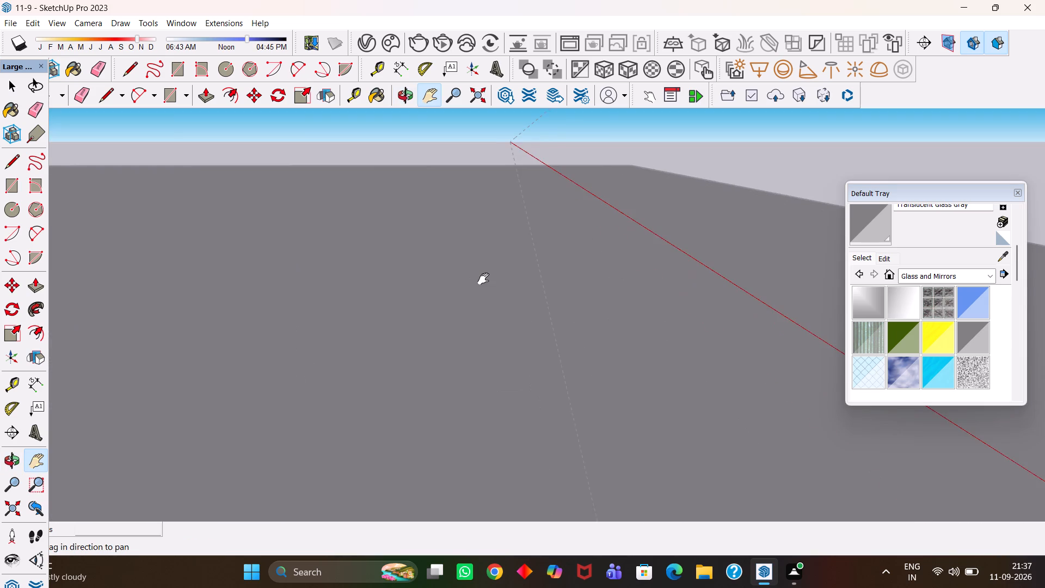
scroll(483, 279, "down", 20)
scroll(483, 279, "down", 4)
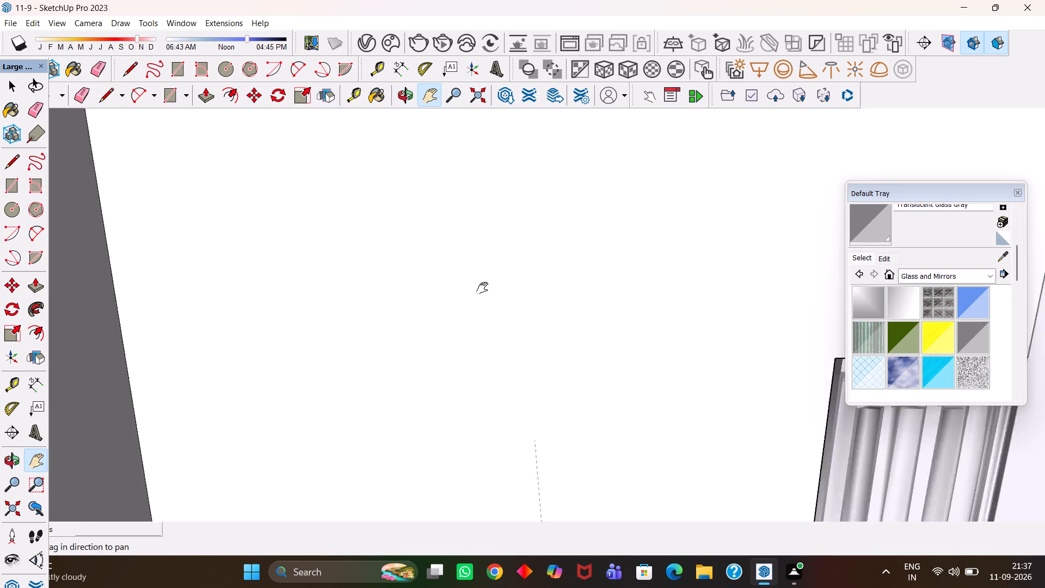
scroll(482, 288, "down", 13)
middle_click_drag(476, 286, 488, 359)
middle_click_drag(491, 320, 494, 348)
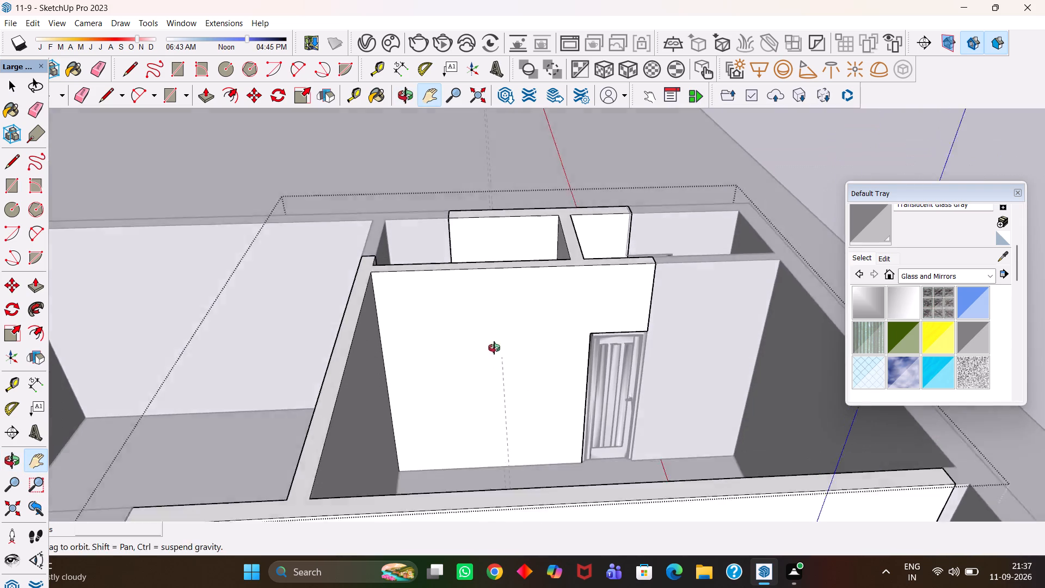
middle_click_drag(494, 348, 500, 374)
key("h")
scroll(522, 303, "up", 4)
middle_click_drag(476, 267, 467, 357)
scroll(465, 356, "up", 10)
middle_click_drag(421, 320, 426, 321)
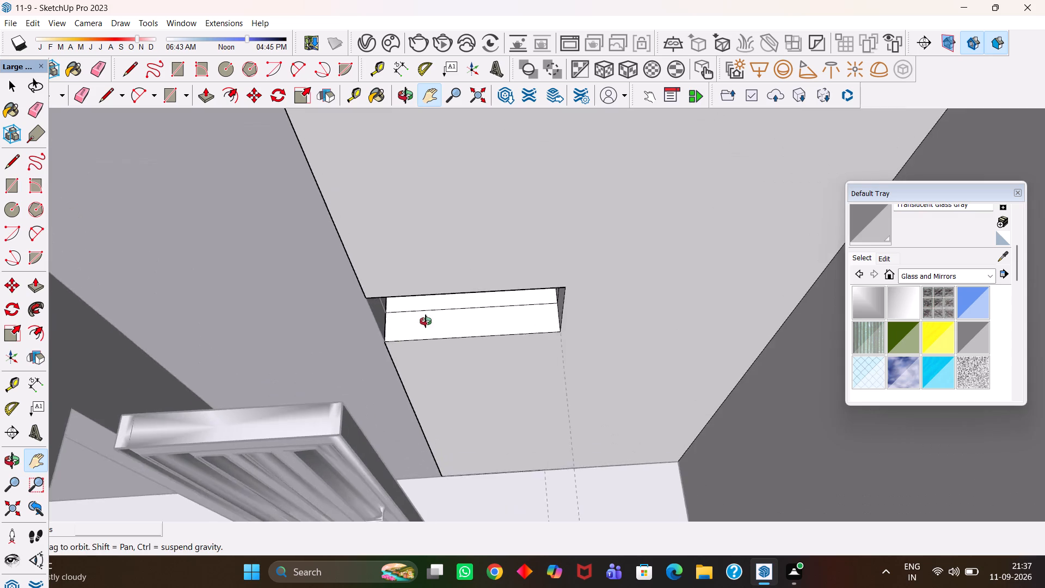
middle_click_drag(426, 321, 505, 307)
scroll(495, 307, "up", 1)
left_click_drag(551, 292, 487, 387)
scroll(467, 387, "up", 3)
scroll(467, 387, "down", 4)
middle_click_drag(470, 390, 469, 377)
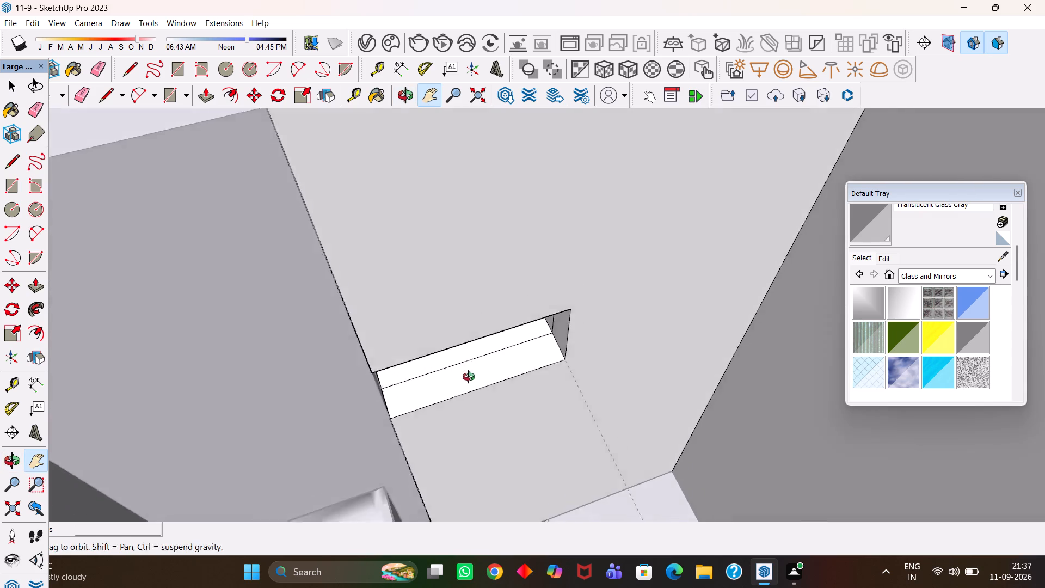
scroll(468, 371, "up", 3)
middle_click_drag(469, 377, 467, 365)
key("h")
left_click_drag(514, 327, 494, 393)
middle_click_drag(483, 397, 499, 345)
key("h")
scroll(499, 345, "up", 1)
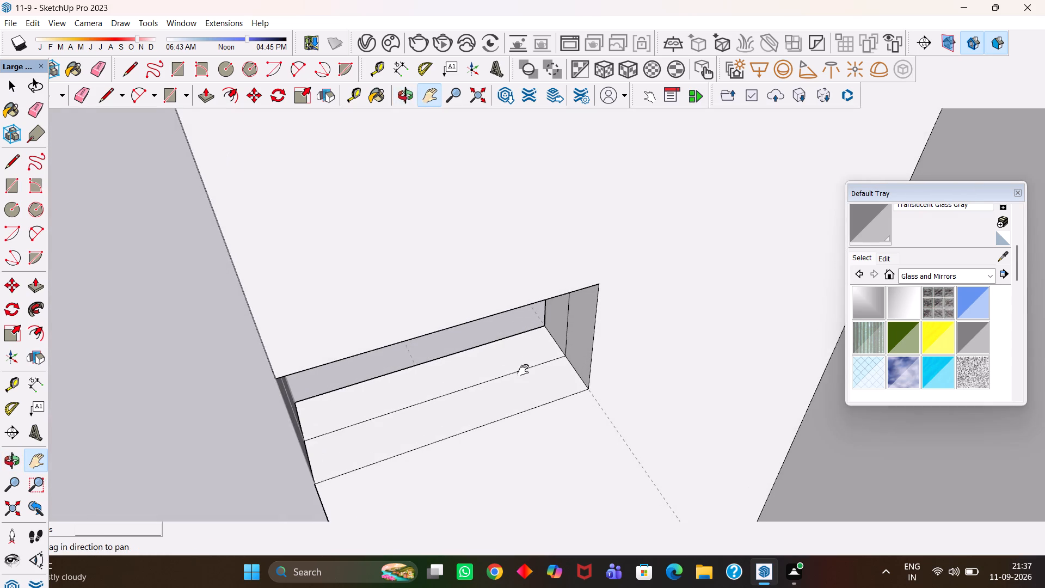
middle_click_drag(519, 355, 541, 274)
left_click_drag(538, 268, 521, 350)
scroll(510, 373, "down", 1)
left_click_drag(477, 403, 574, 259)
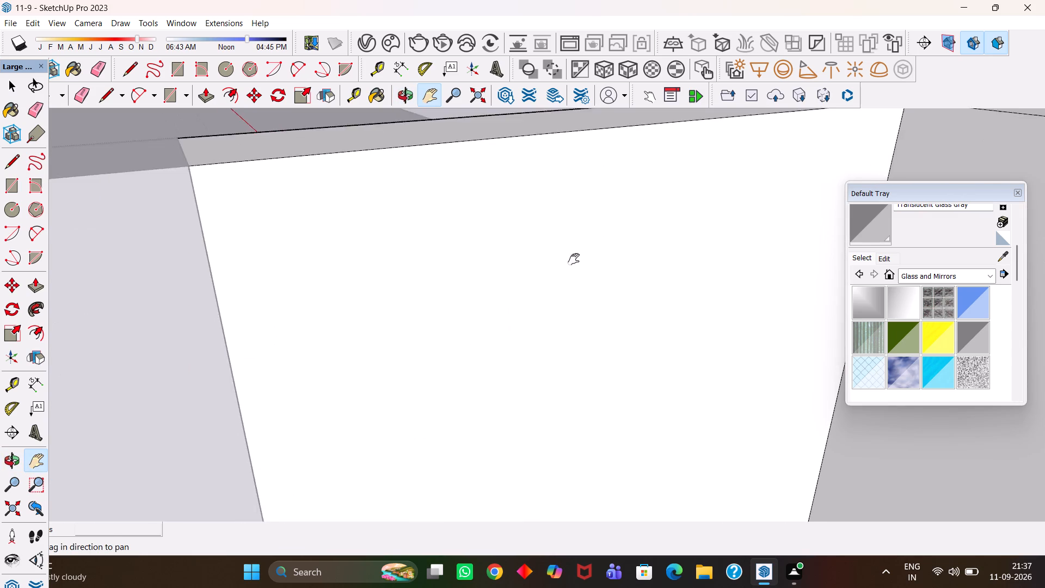
left_click_drag(517, 364, 531, 242)
left_click_drag(508, 369, 541, 258)
scroll(556, 357, "up", 2)
middle_click_drag(550, 362, 542, 270)
left_click_drag(537, 351, 542, 264)
middle_click_drag(564, 327, 577, 351)
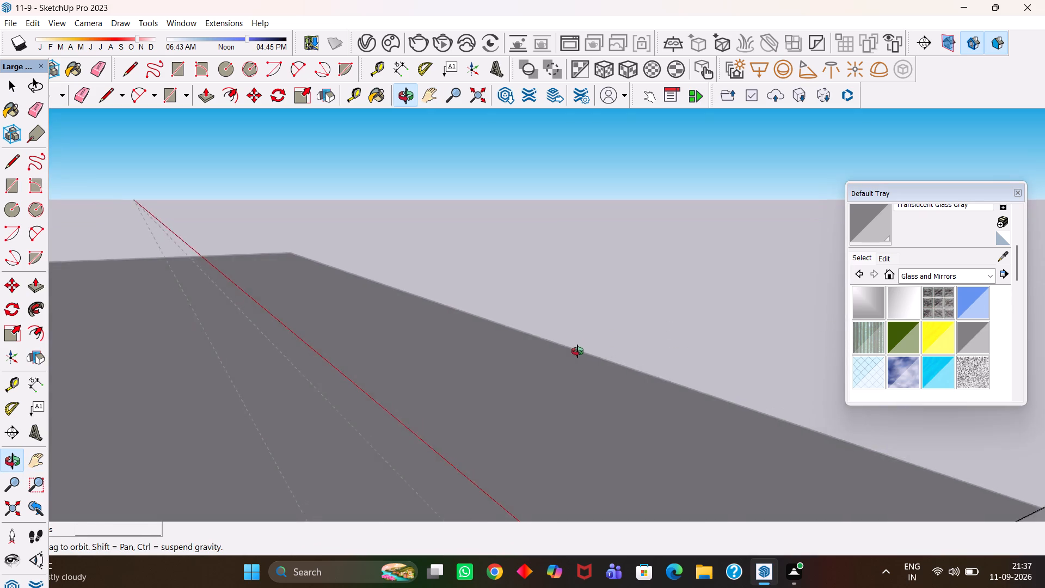
middle_click_drag(577, 351, 576, 350)
scroll(576, 350, "down", 2)
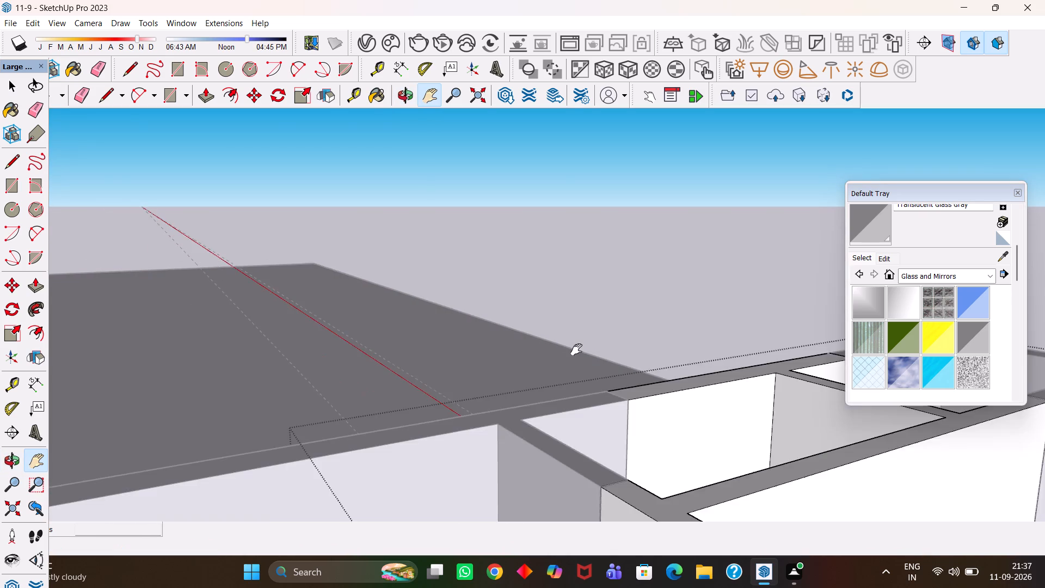
scroll(576, 350, "down", 3)
Push/Pull both strips of the high opening's head face upward by about 2 11/16", keeping them level with each other.
scroll(607, 376, "up", 3)
middle_click_drag(610, 378, 579, 500)
scroll(588, 407, "up", 1)
scroll(657, 416, "up", 3)
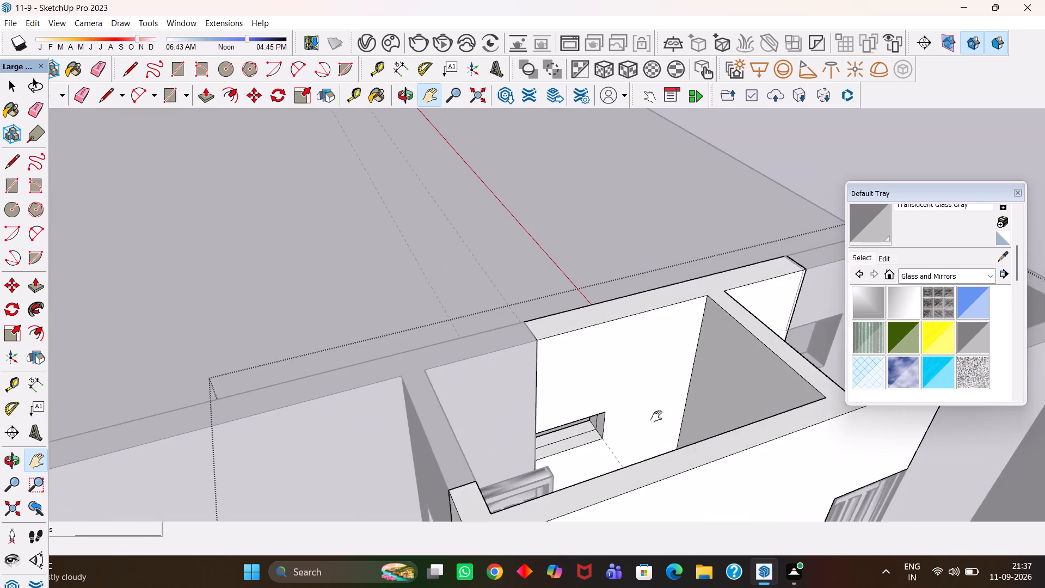
scroll(656, 416, "up", 1)
scroll(589, 416, "up", 11)
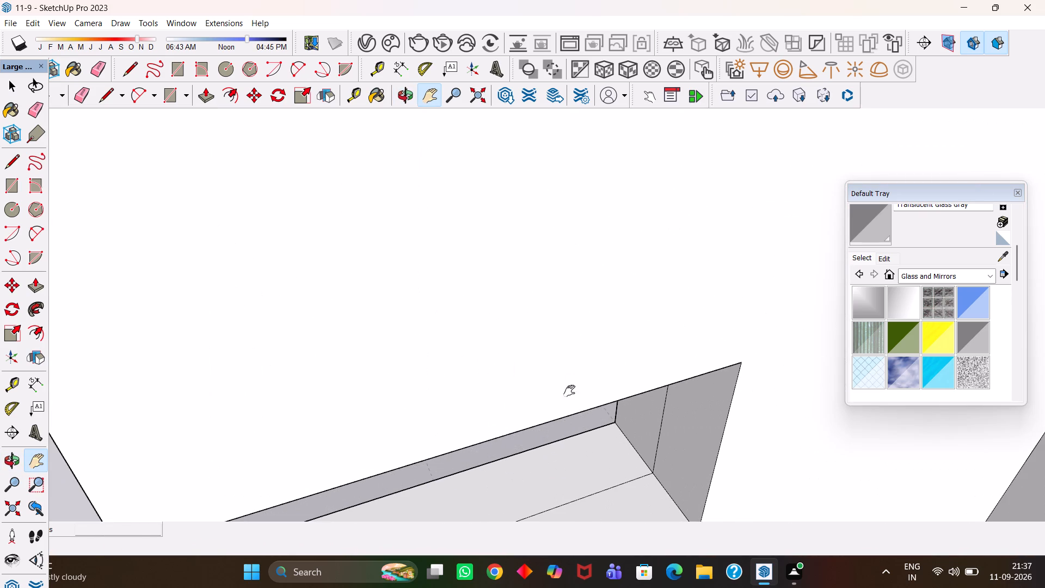
middle_click_drag(569, 388, 611, 305)
middle_click_drag(558, 371, 595, 295)
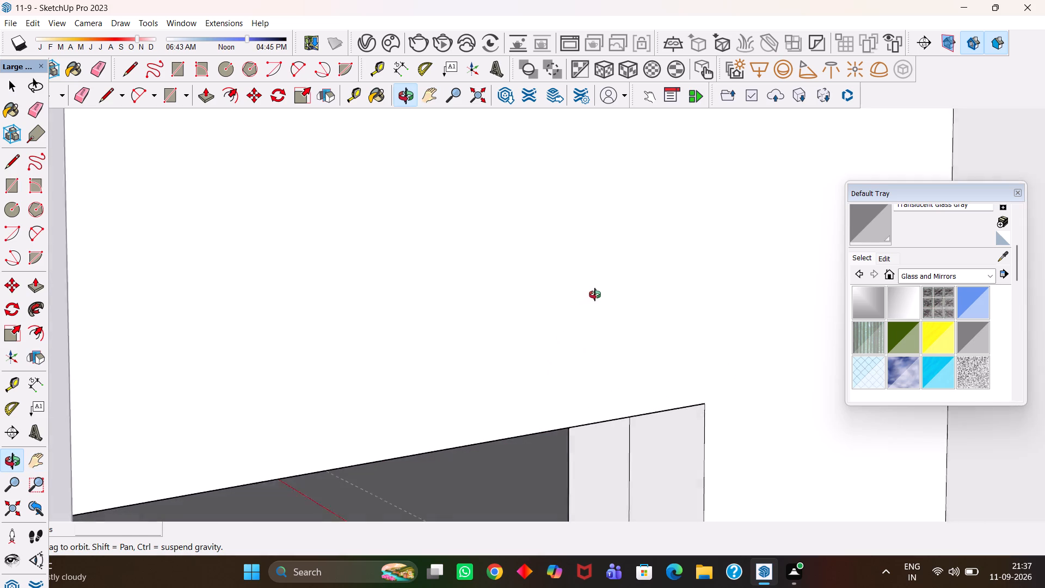
middle_click_drag(595, 295, 595, 294)
left_click_drag(558, 365, 612, 268)
middle_click_drag(597, 310, 589, 275)
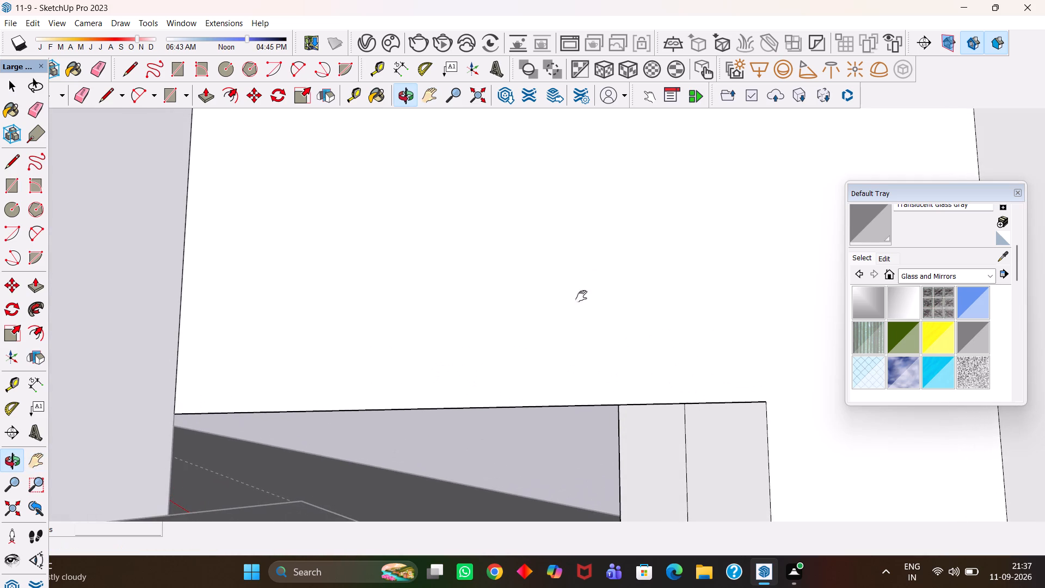
left_click_drag(558, 333, 549, 346)
scroll(548, 365, "up", 1)
middle_click_drag(548, 365, 562, 329)
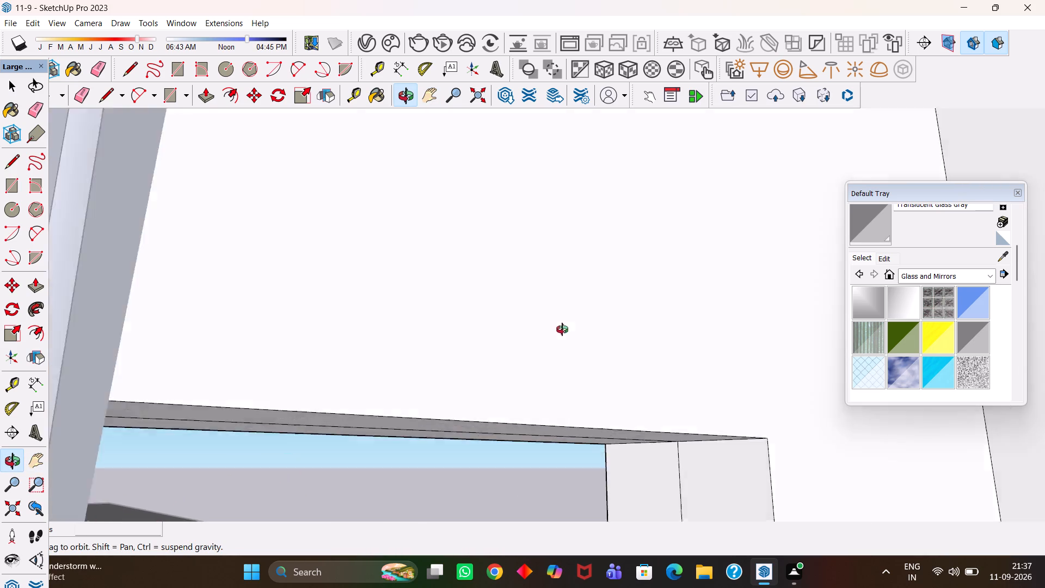
middle_click_drag(562, 329, 548, 311)
left_click_drag(465, 328, 509, 303)
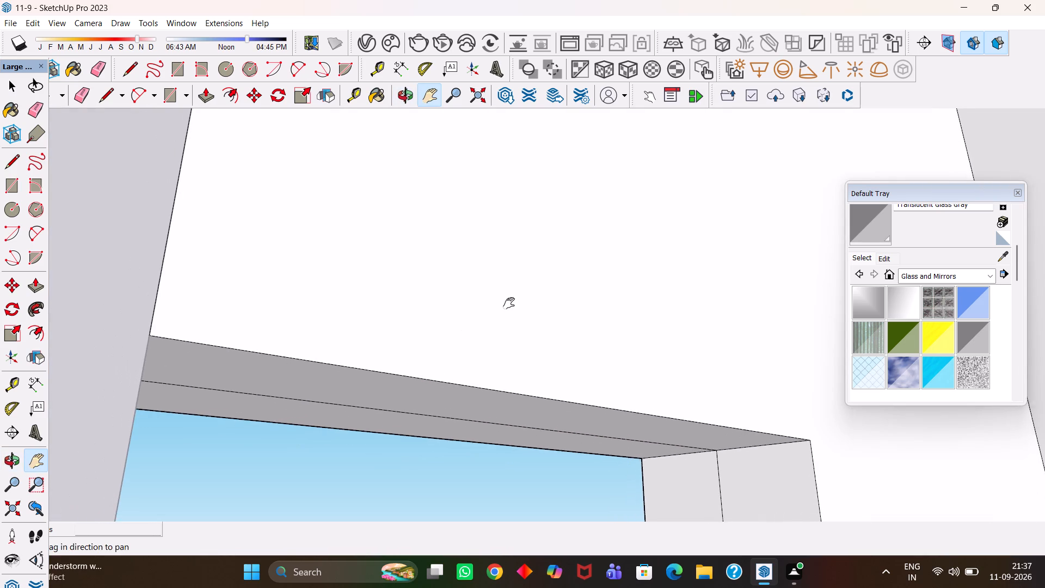
left_click_drag(509, 303, 513, 301)
key("space")
left_click(458, 394)
key("p")
left_click(457, 394)
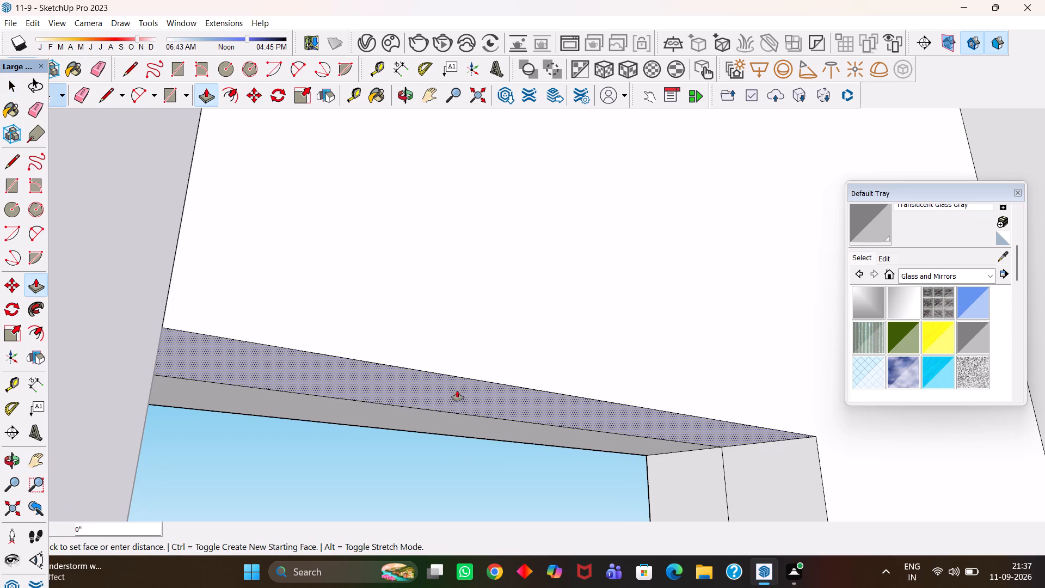
left_click(460, 303)
key("space")
left_click(436, 427)
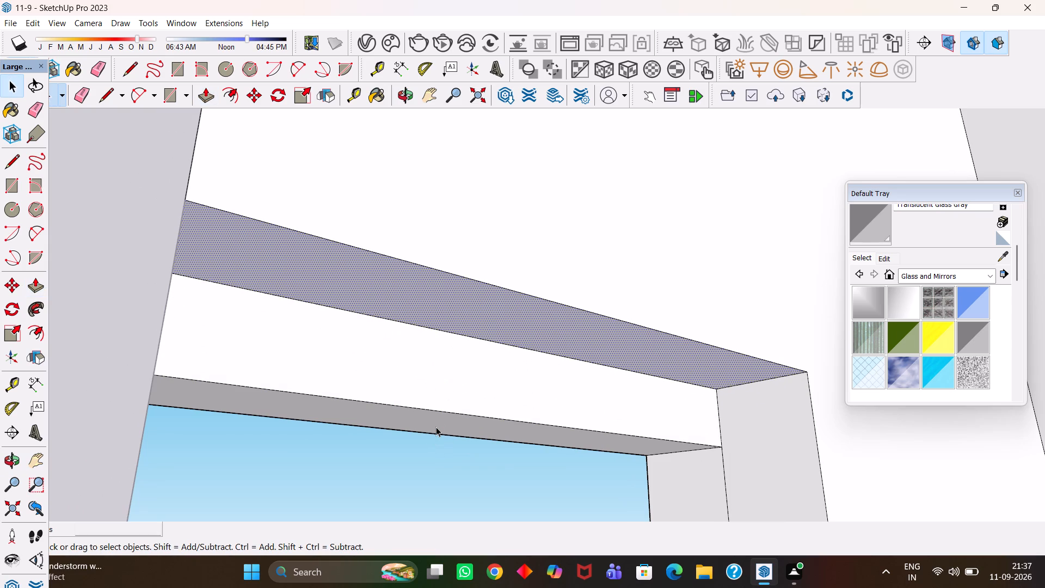
key("p")
left_click(436, 427)
left_click(514, 336)
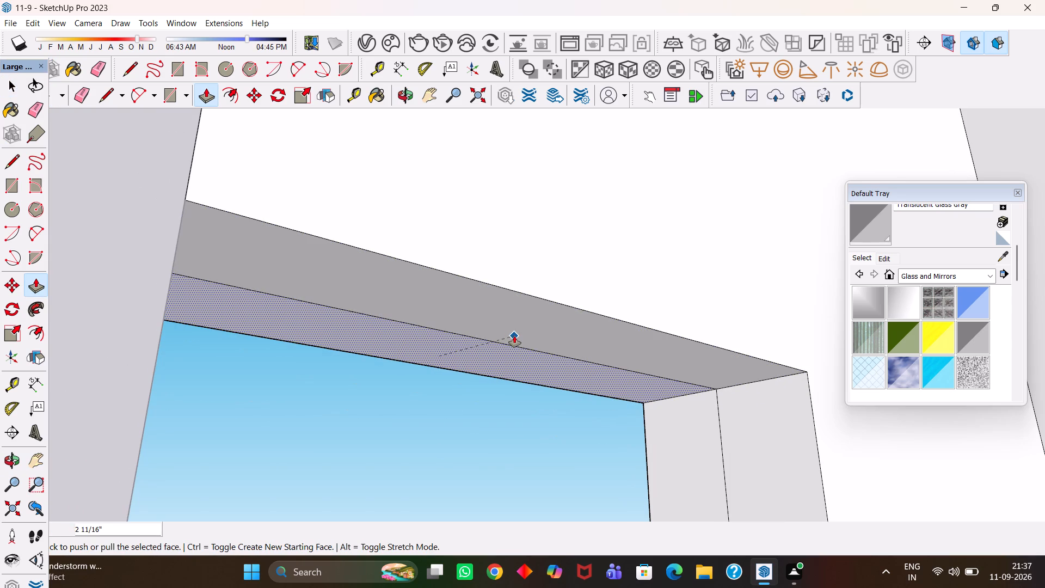
Erase the dividing lines on the opening's head and one of its jambs, and close the wall group.
key("e")
left_click_drag(510, 336, 489, 352)
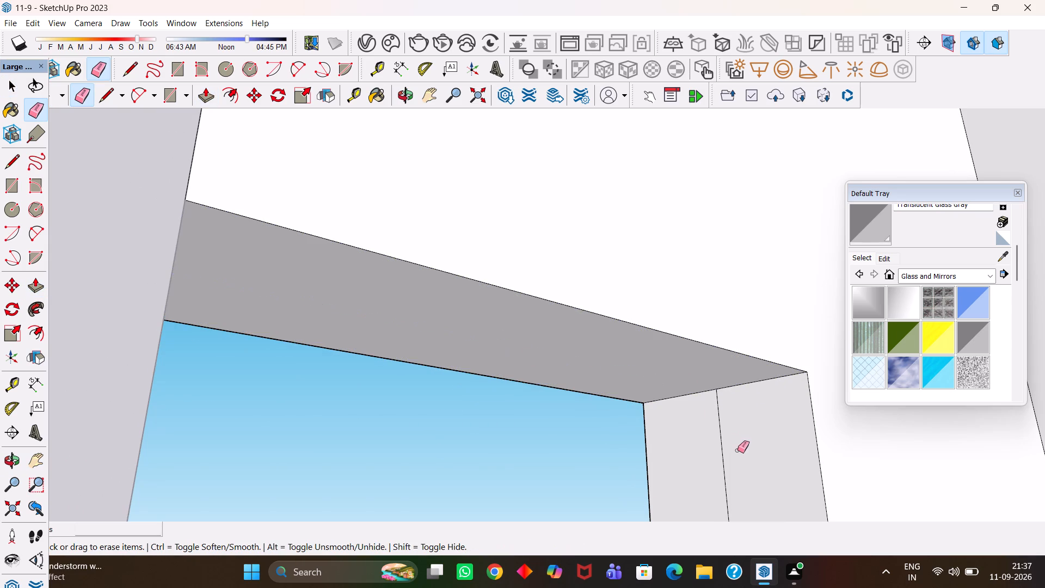
left_click_drag(735, 451, 714, 454)
middle_click_drag(717, 452, 568, 449)
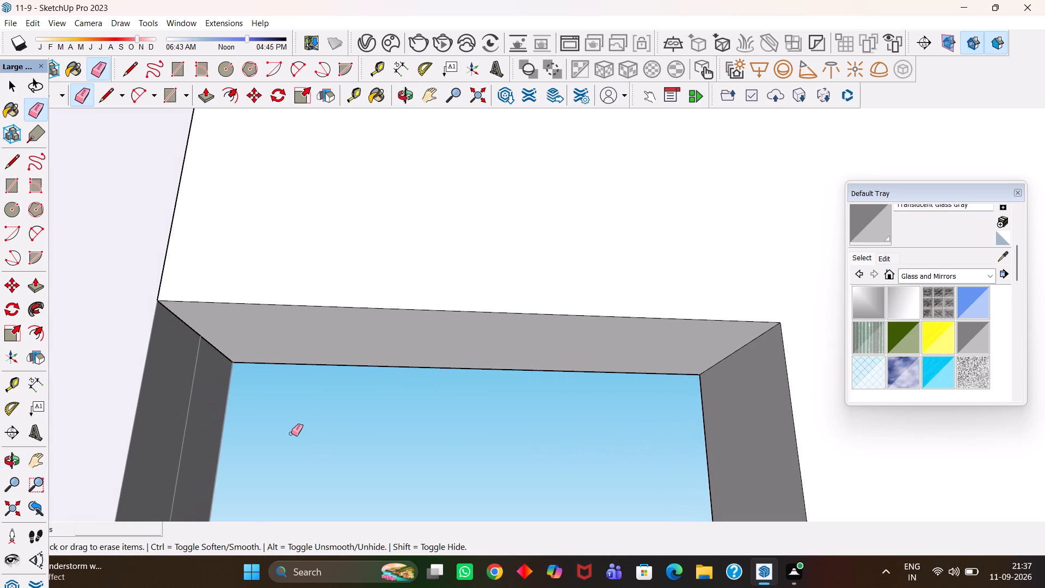
middle_click_drag(324, 432, 300, 436)
key("h")
key("space")
left_click(447, 452)
left_click(417, 436)
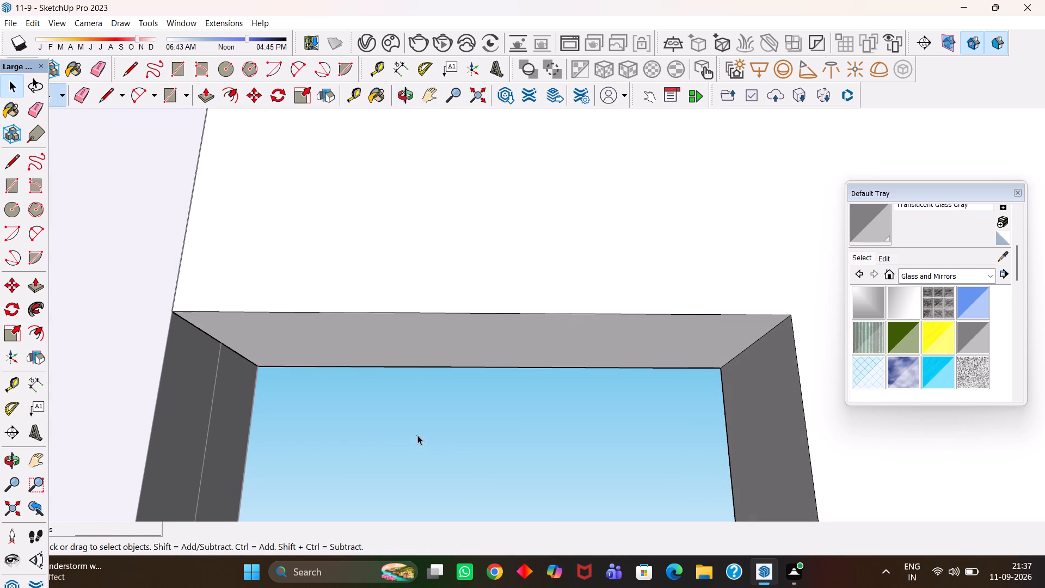
scroll(458, 414, "down", 2)
scroll(482, 451, "down", 4)
middle_click_drag(484, 439, 485, 445)
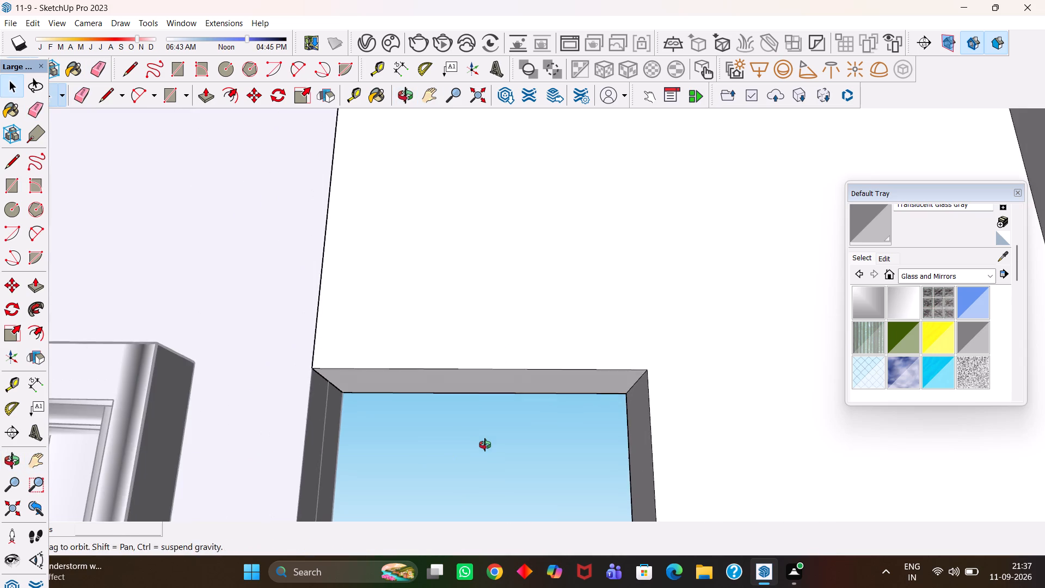
middle_click_drag(485, 445, 490, 471)
scroll(491, 474, "down", 2)
key("h")
scroll(481, 420, "down", 12)
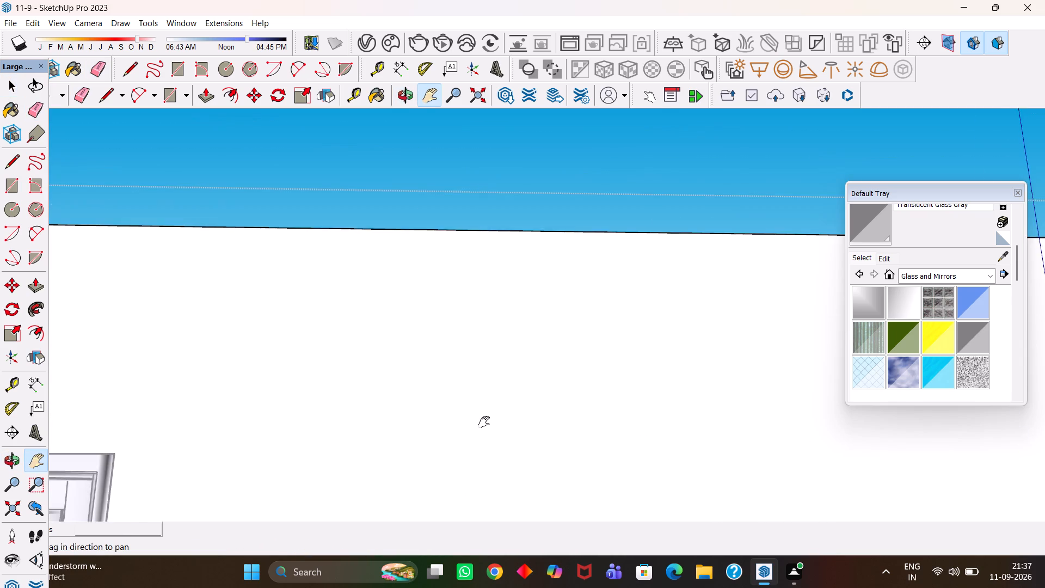
scroll(484, 422, "down", 5)
middle_click_drag(491, 318, 491, 438)
middle_click_drag(506, 359, 511, 434)
scroll(511, 434, "down", 4)
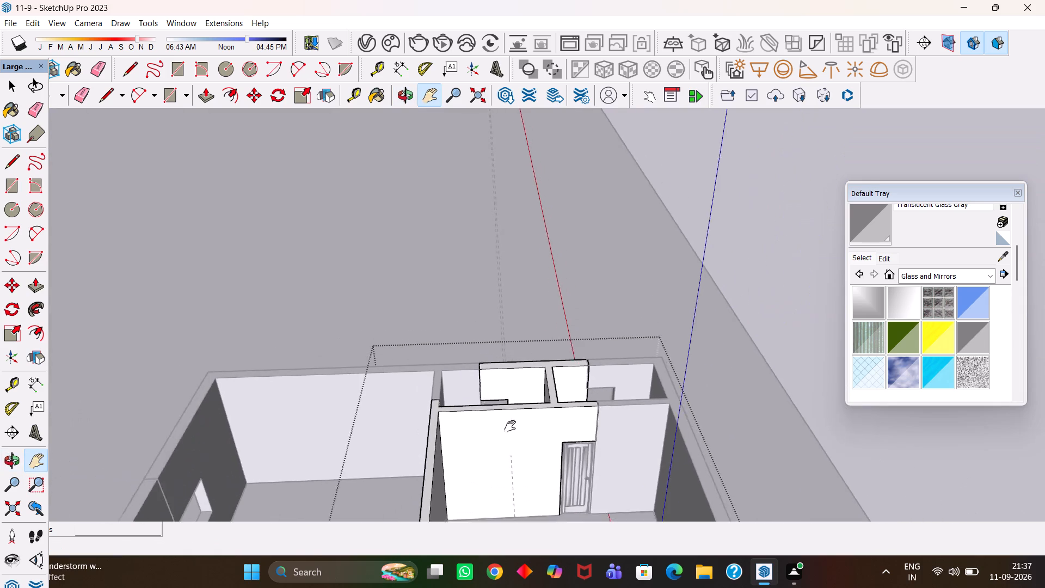
scroll(510, 426, "down", 1)
key("space")
left_click(751, 314)
left_click(751, 314)
Erase the two Tape Measure guides left at the small room's converted opening.
scroll(494, 365, "up", 3)
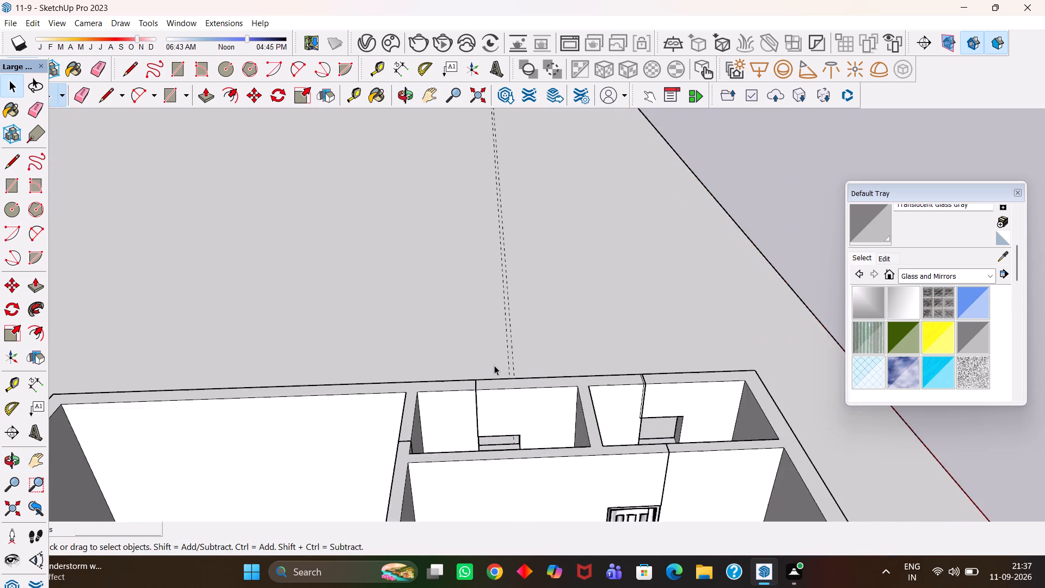
scroll(494, 365, "up", 4)
scroll(493, 369, "down", 4)
key("h")
scroll(493, 388, "up", 1)
middle_click_drag(493, 409, 502, 507)
scroll(502, 506, "up", 3)
key("h")
scroll(491, 428, "up", 4)
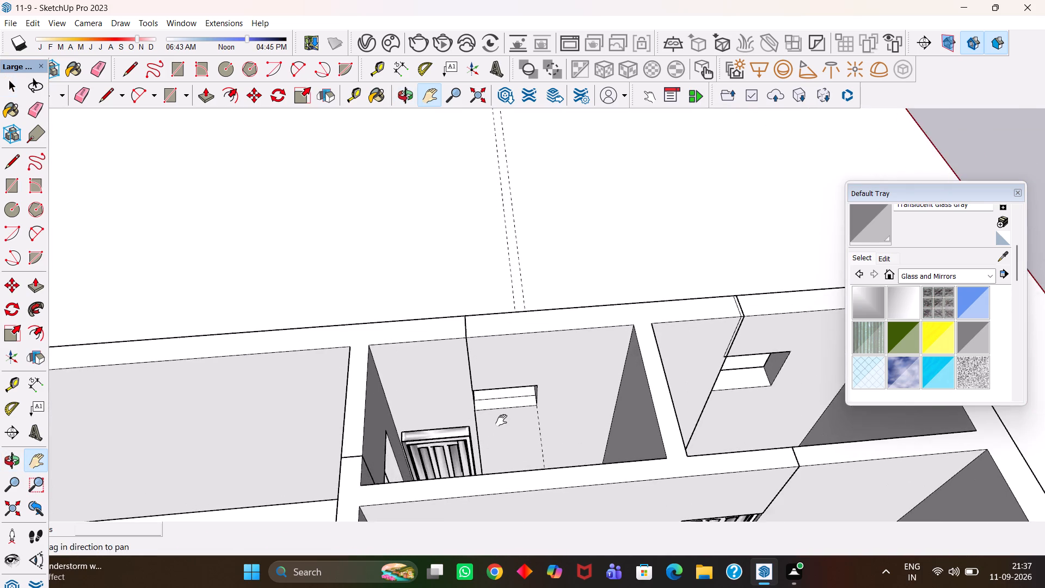
scroll(501, 420, "up", 4)
middle_click_drag(503, 430, 508, 449)
scroll(508, 449, "down", 2)
key("e")
scroll(564, 456, "up", 2)
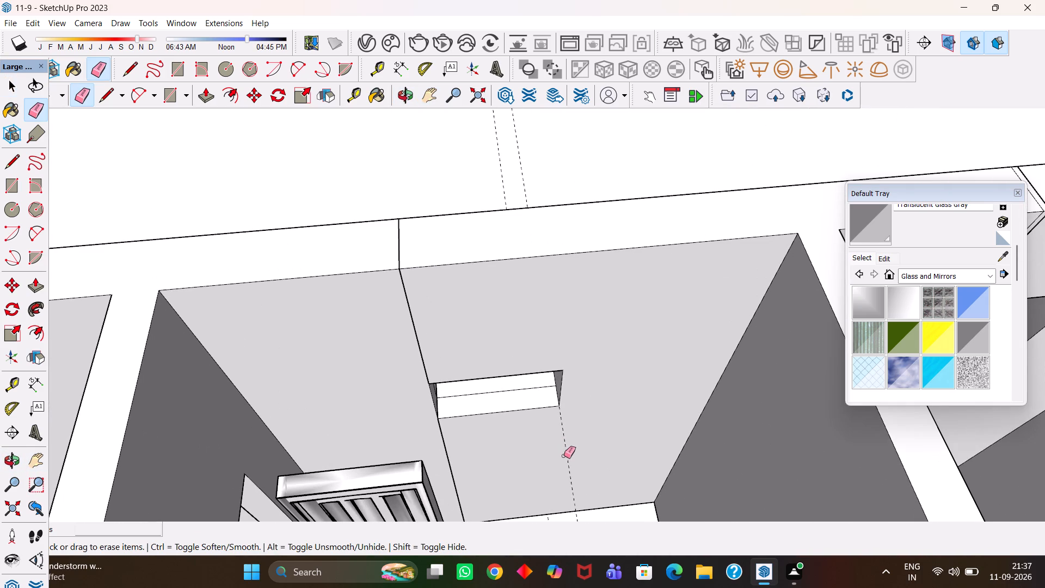
key("e")
left_click_drag(573, 456, 554, 465)
scroll(553, 462, "down", 10)
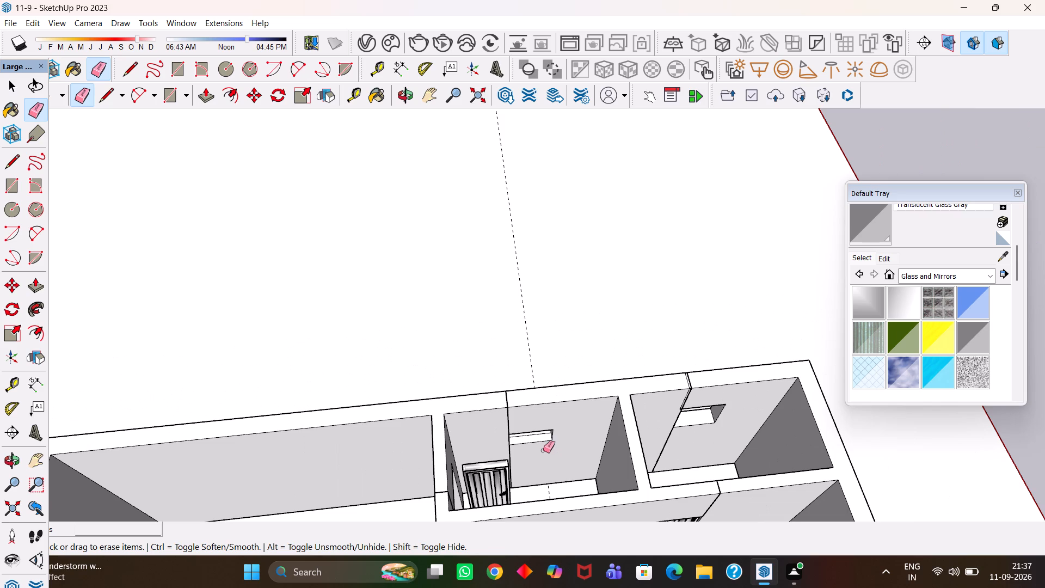
left_click_drag(536, 356, 508, 358)
Examine the two adjoining small rooms, comparing their high openings and checking the door standing in the first room.
scroll(512, 370, "down", 3)
scroll(541, 381, "up", 5)
key("h")
left_click_drag(567, 436, 528, 353)
scroll(521, 339, "down", 3)
middle_click_drag(524, 348, 494, 422)
scroll(495, 422, "up", 8)
key("h")
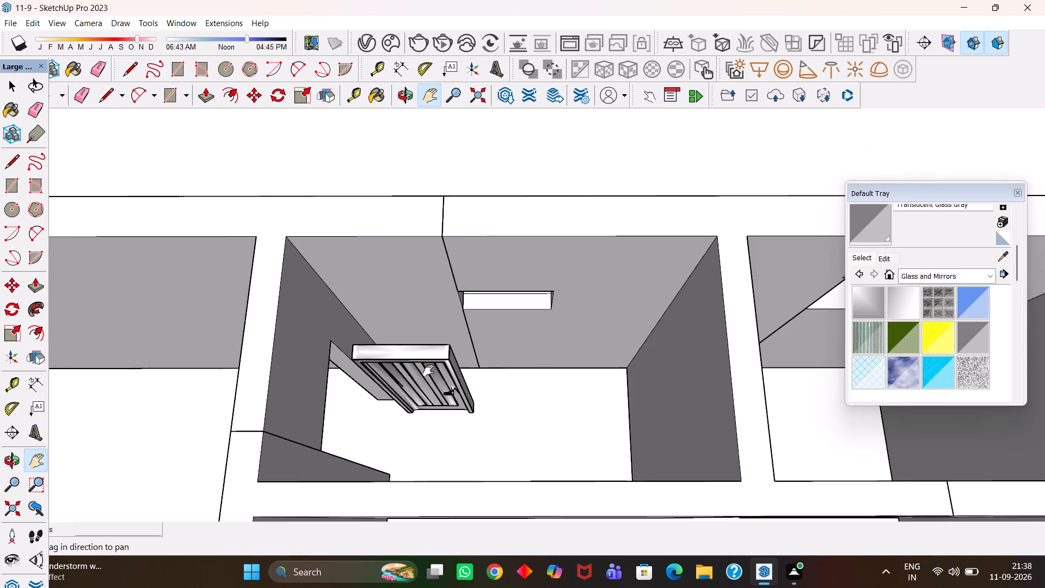
scroll(428, 370, "down", 3)
scroll(434, 376, "up", 5)
key("h")
scroll(434, 384, "down", 4)
left_click_drag(624, 412, 324, 416)
left_click_drag(322, 415, 501, 424)
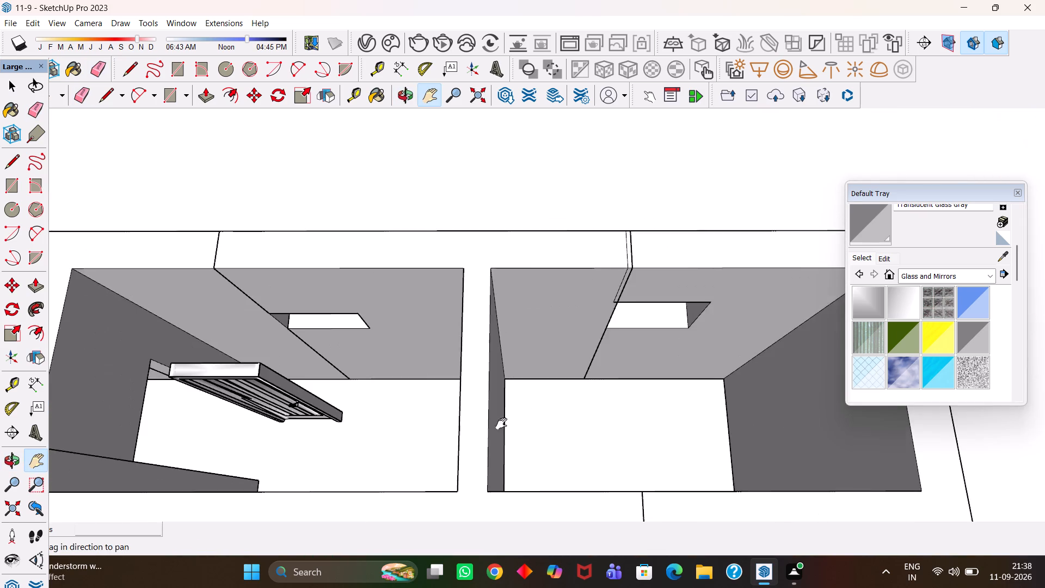
scroll(547, 413, "up", 3)
key("h")
scroll(547, 413, "down", 4)
middle_click_drag(437, 432, 450, 371)
scroll(450, 371, "down", 1)
key("h")
left_click_drag(385, 325, 543, 342)
scroll(531, 351, "down", 4)
scroll(494, 352, "up", 4)
middle_click_drag(489, 412, 498, 443)
middle_click_drag(489, 378, 470, 419)
scroll(491, 405, "up", 2)
scroll(470, 419, "down", 2)
Copy the door standing in the first small room out into the adjoining large room.
key("space")
left_click(472, 406)
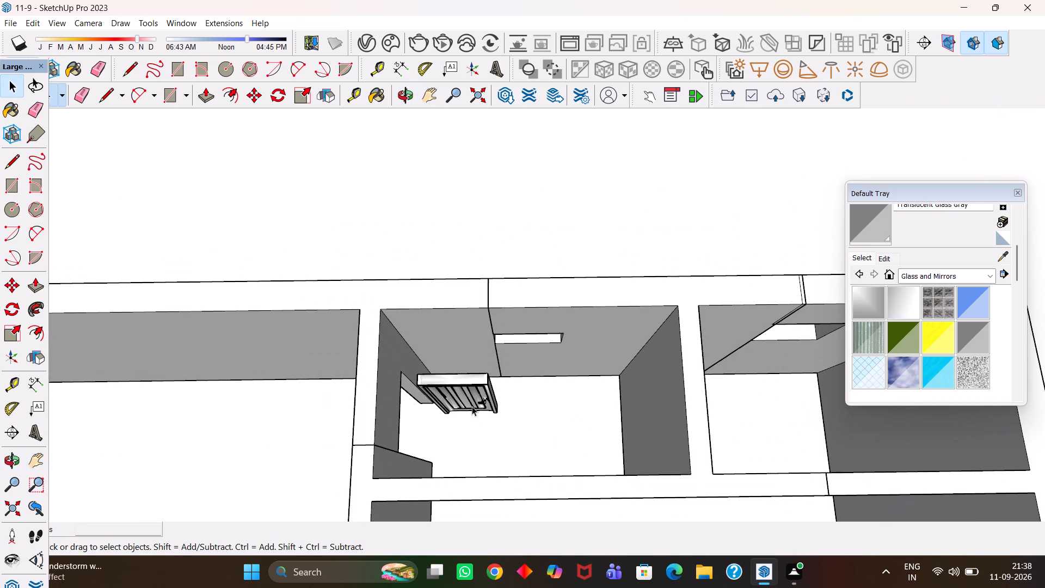
scroll(472, 405, "up", 4)
key("m")
left_click(503, 425)
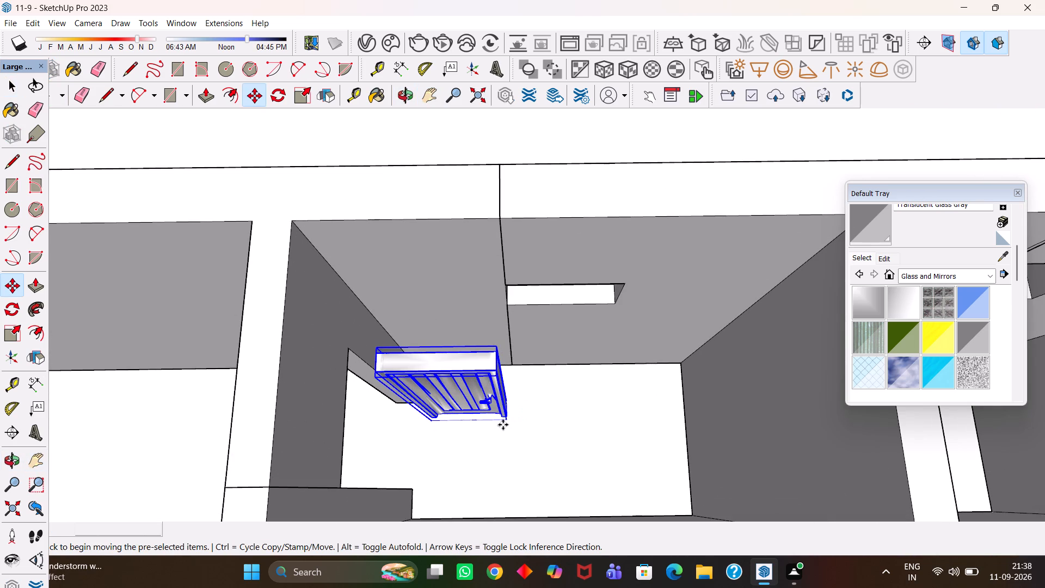
key("h")
scroll(438, 426, "down", 4)
left_click_drag(202, 407, 456, 424)
middle_click_drag(501, 463, 545, 415)
scroll(545, 415, "up", 1)
left_click_drag(637, 434, 458, 364)
middle_click_drag(441, 396, 464, 395)
scroll(464, 395, "up", 1)
key("Escape")
left_click(453, 401)
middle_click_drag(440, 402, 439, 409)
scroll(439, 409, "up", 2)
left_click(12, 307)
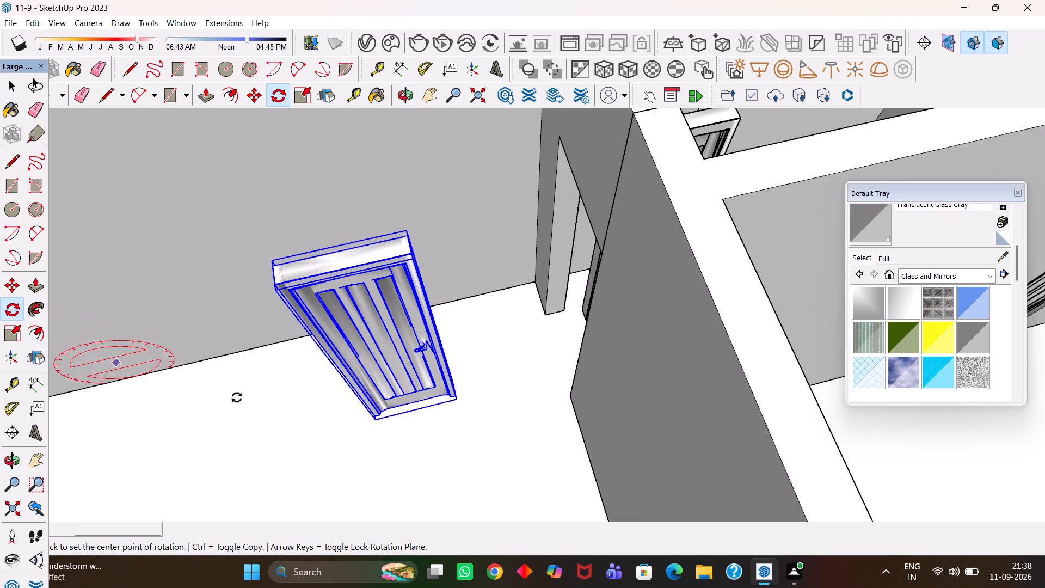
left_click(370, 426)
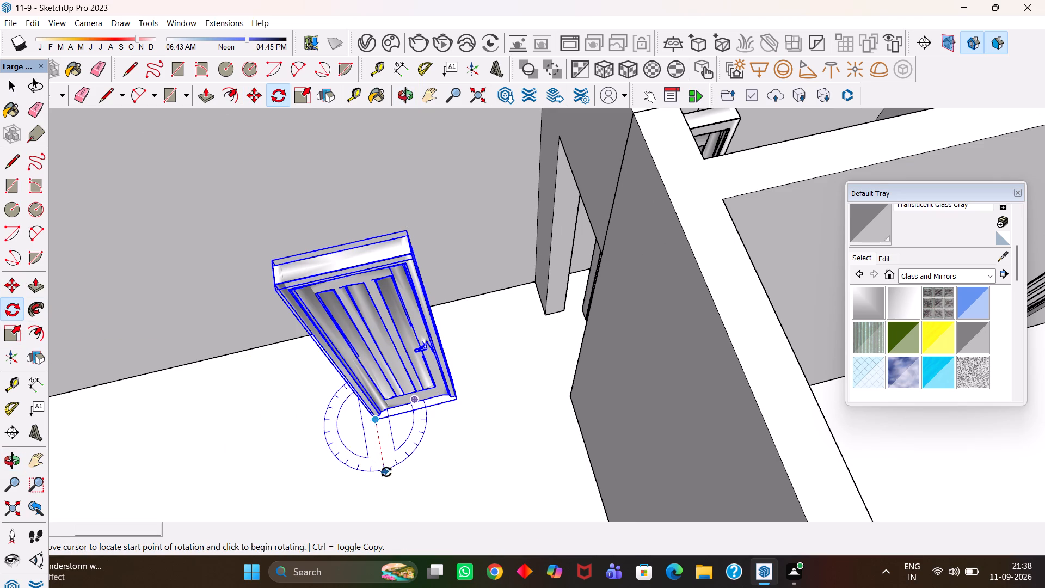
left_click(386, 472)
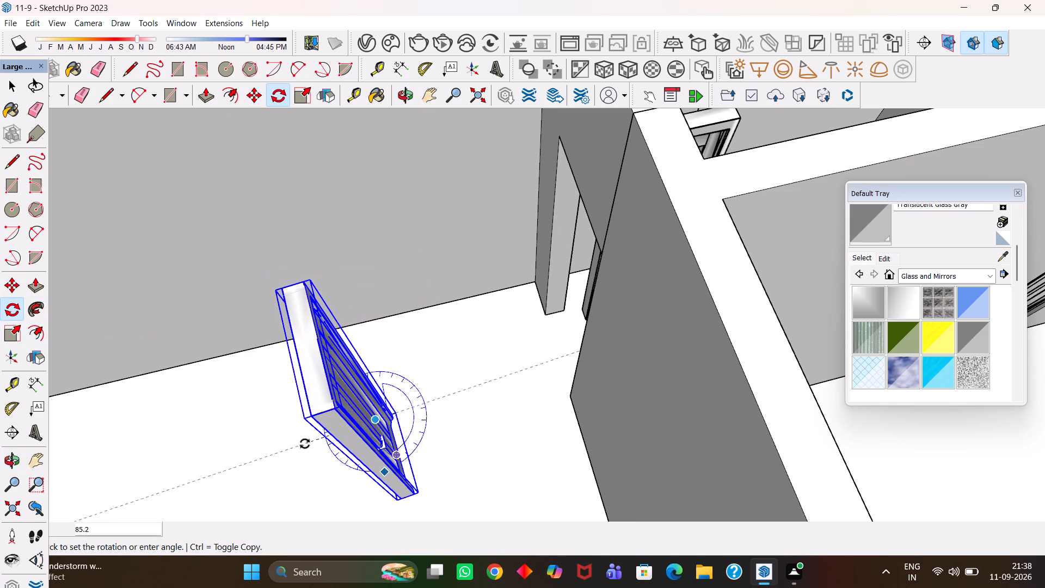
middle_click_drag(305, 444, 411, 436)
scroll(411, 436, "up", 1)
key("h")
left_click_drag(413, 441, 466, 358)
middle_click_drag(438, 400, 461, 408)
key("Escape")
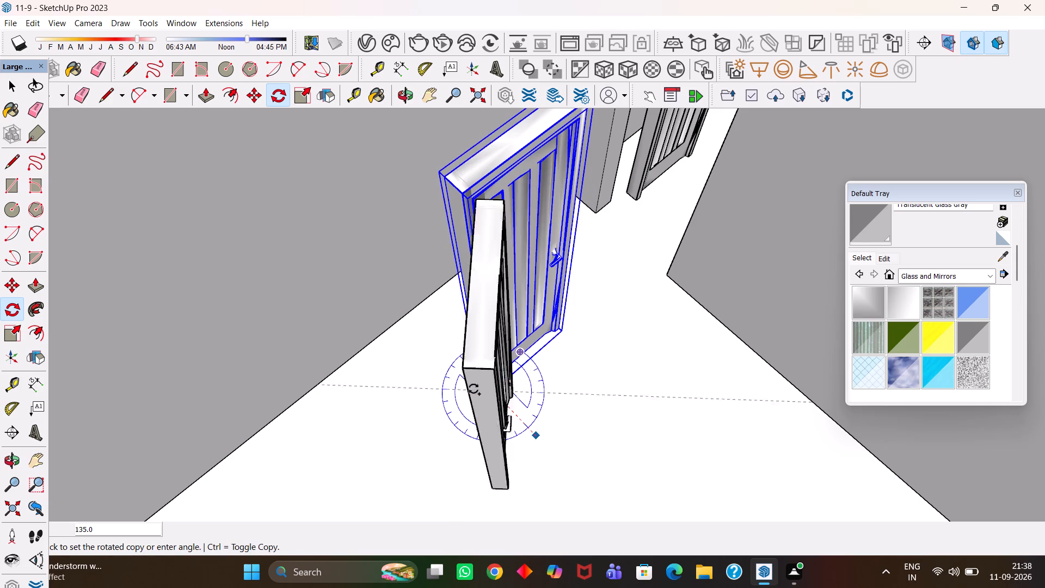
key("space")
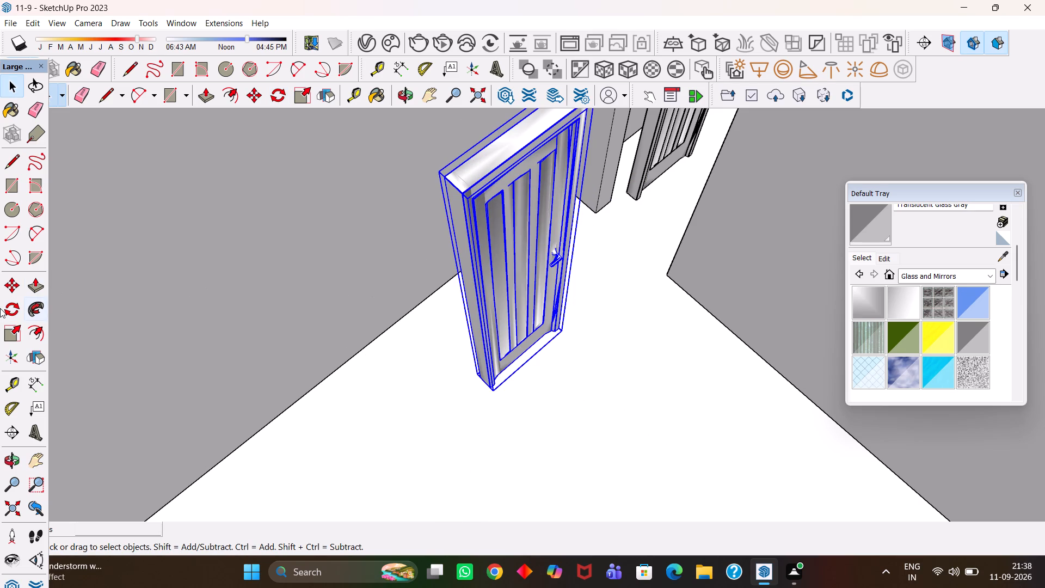
Rotate the copied door 90 degrees about its bottom corner, parallel to the wall shared with the small room.
left_click(15, 308)
left_click(495, 394)
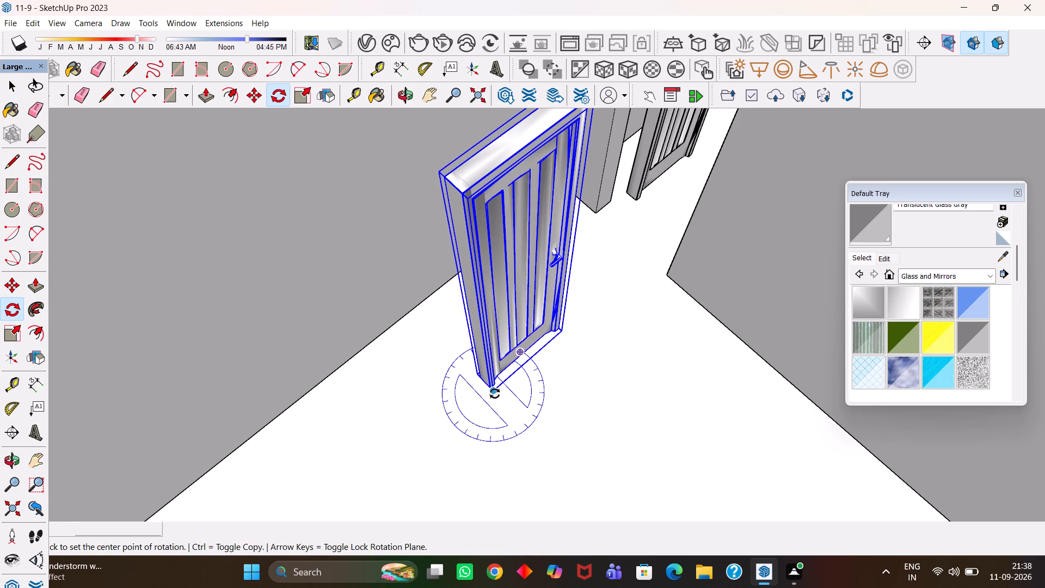
left_click(560, 332)
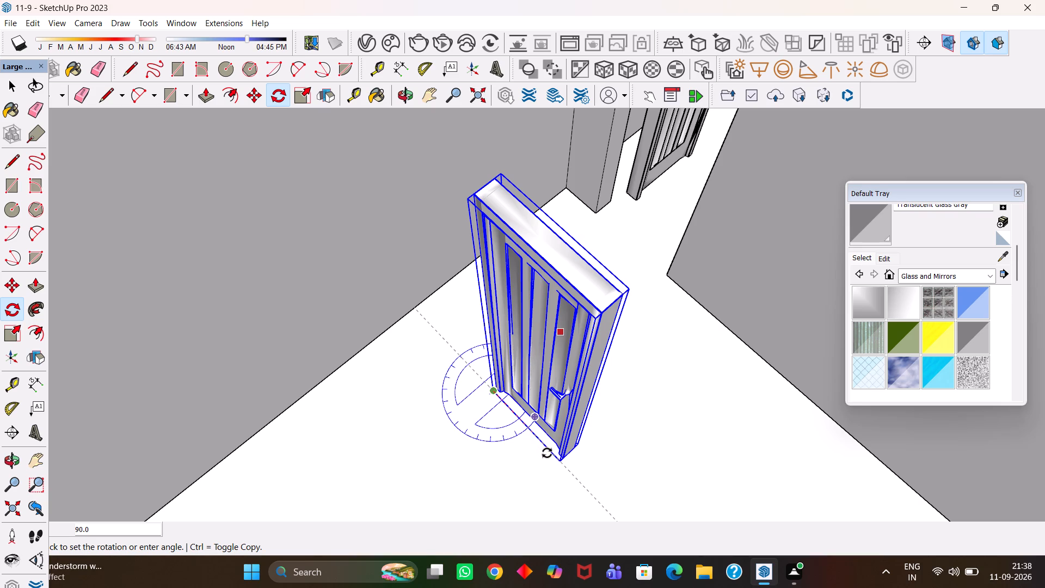
left_click(547, 453)
Move the rotated door by its bottom corner into the doorway between the large and small rooms, against the jamb.
scroll(494, 442, "down", 3)
middle_click_drag(500, 438, 539, 449)
scroll(539, 449, "up", 3)
key("m")
left_click(580, 454)
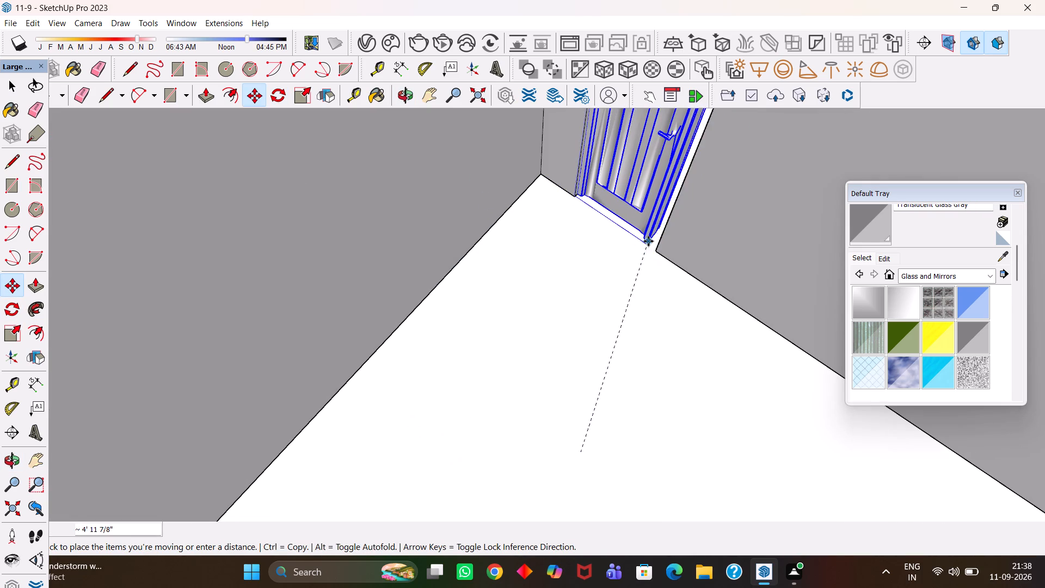
left_click(657, 247)
Scale the door's width by about 1.13 from its free side so it reaches the doorway's opposite jamb.
key("h")
scroll(647, 264, "down", 4)
left_click_drag(654, 224, 520, 389)
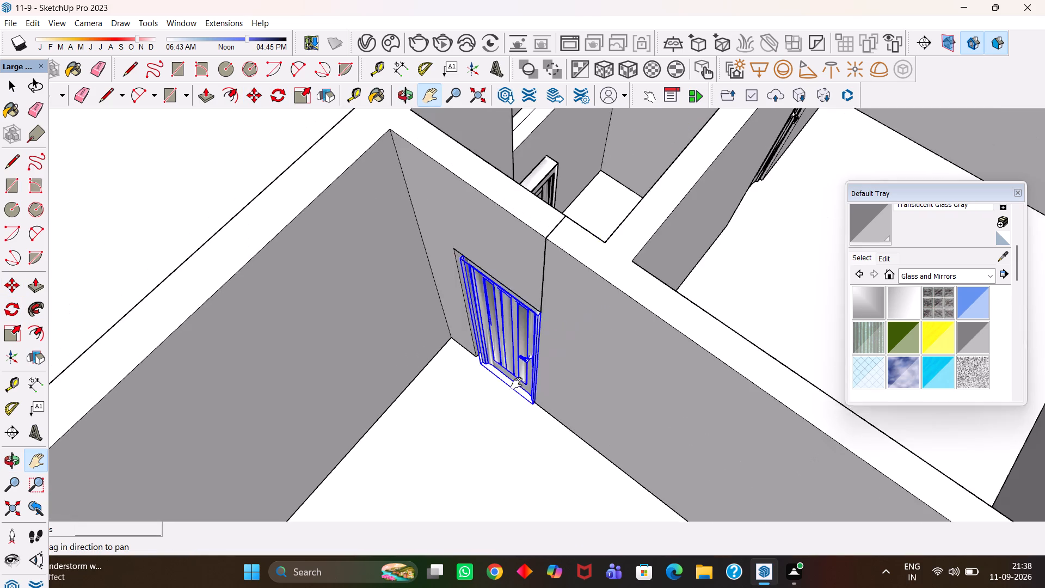
scroll(515, 380, "down", 2)
middle_click(563, 317)
scroll(478, 358, "up", 6)
middle_click_drag(467, 360, 496, 357)
scroll(496, 357, "up", 2)
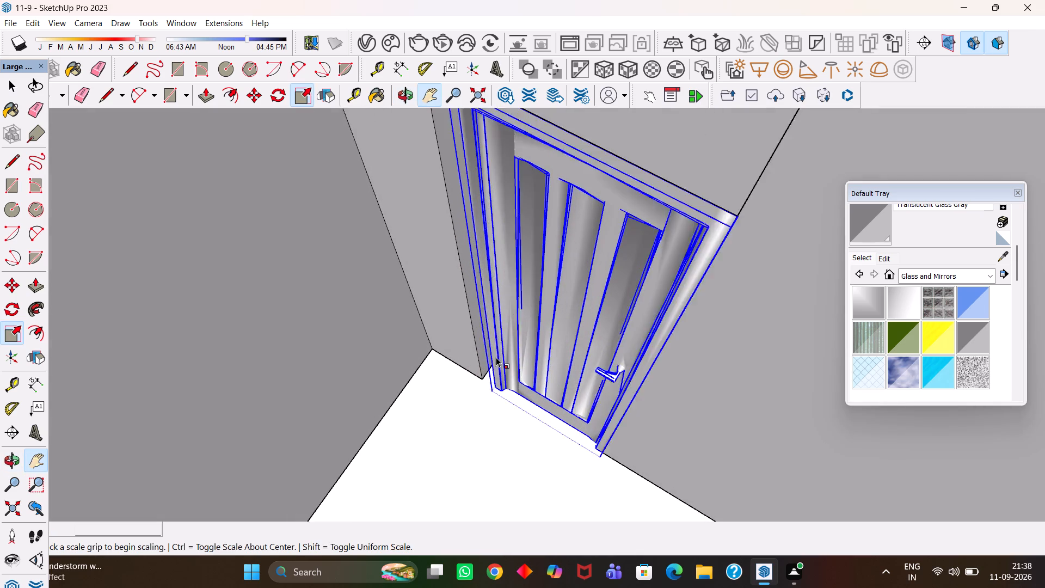
key("s")
scroll(496, 357, "up", 1)
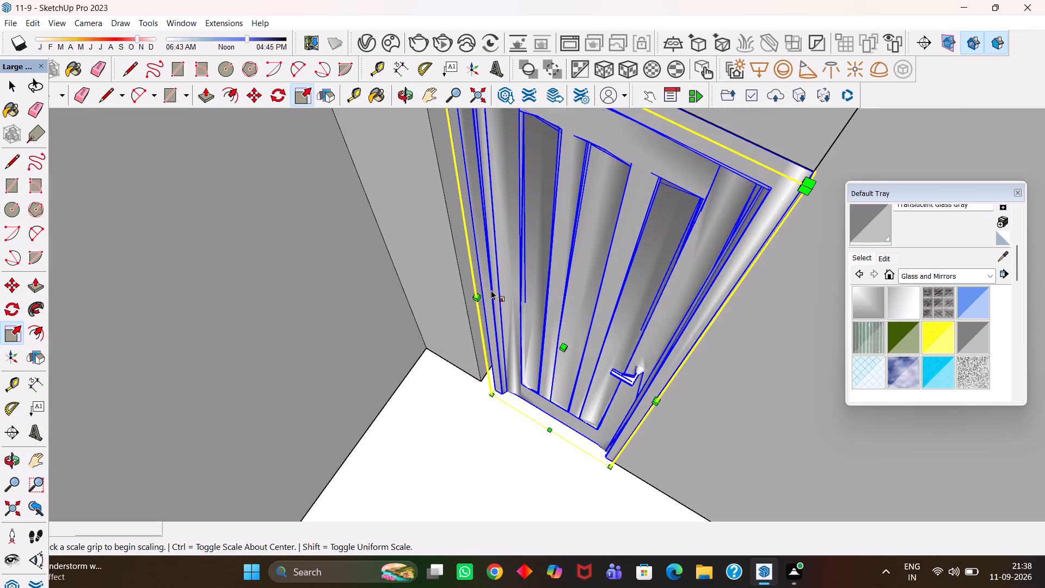
middle_click_drag(491, 291, 540, 302)
middle_click_drag(502, 293, 557, 284)
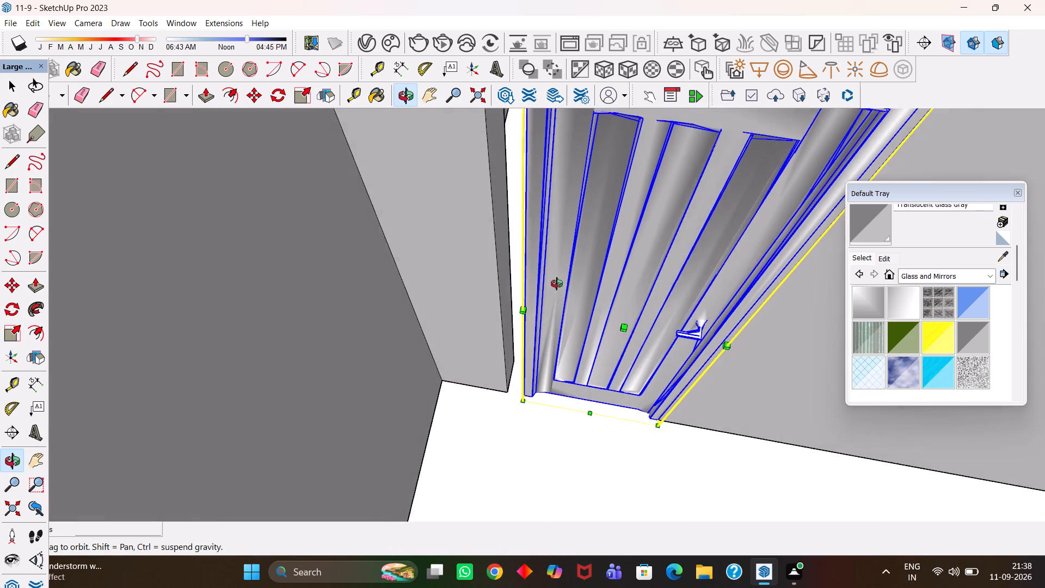
middle_click_drag(557, 284, 557, 283)
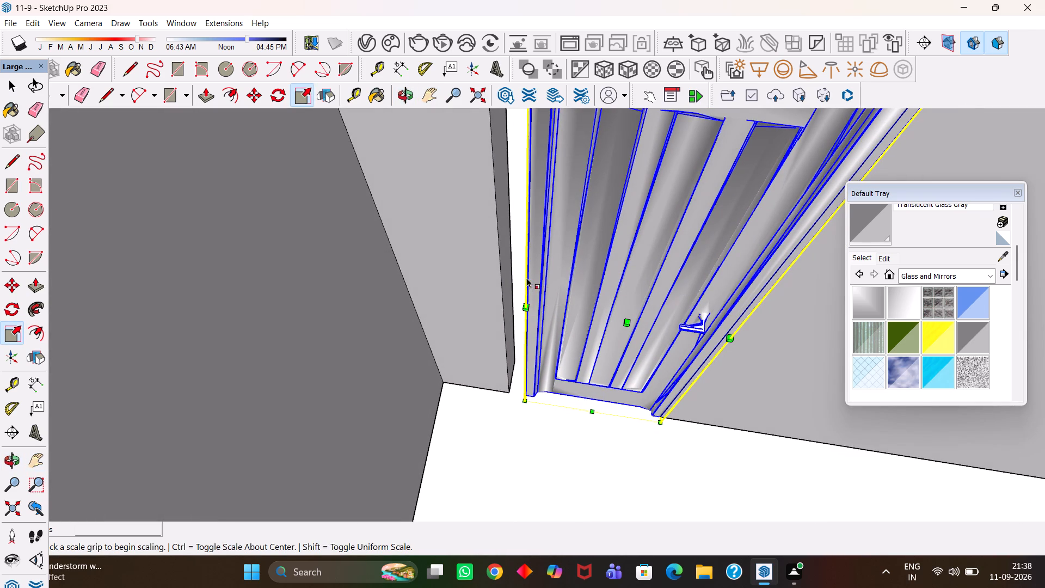
left_click(528, 283)
left_click(505, 282)
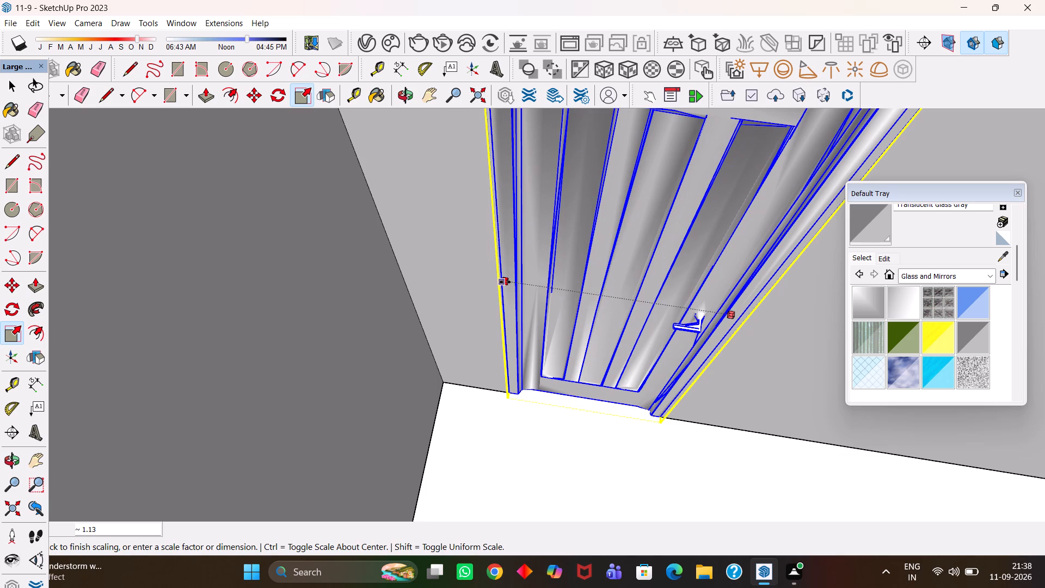
Scale the door's height from its top edge to line up with the doorway's head.
key("h")
scroll(508, 282, "down", 8)
scroll(562, 223, "up", 4)
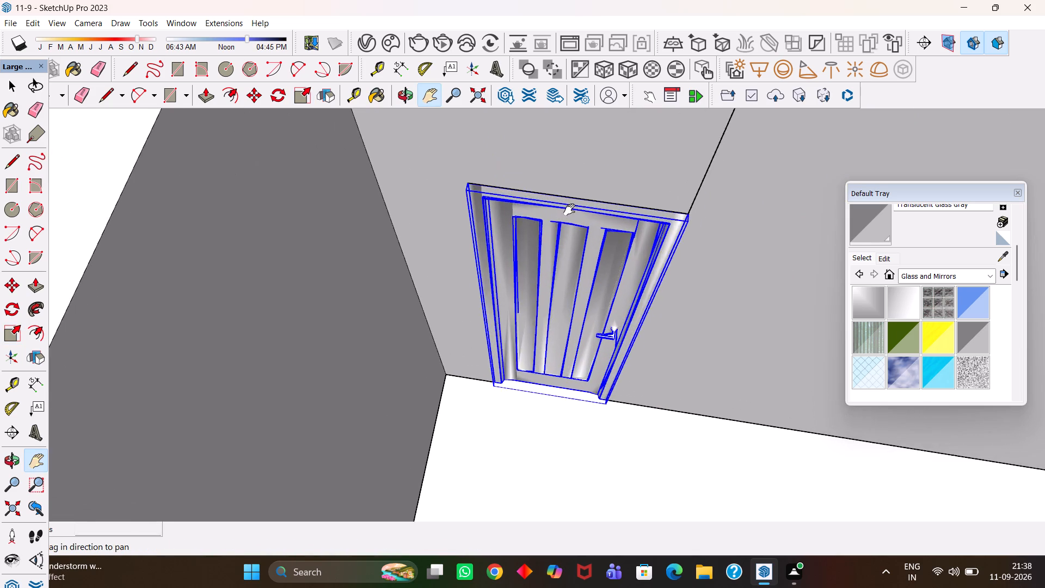
left_click_drag(569, 213, 550, 293)
middle_click_drag(536, 316, 536, 295)
scroll(536, 295, "up", 2)
key("s")
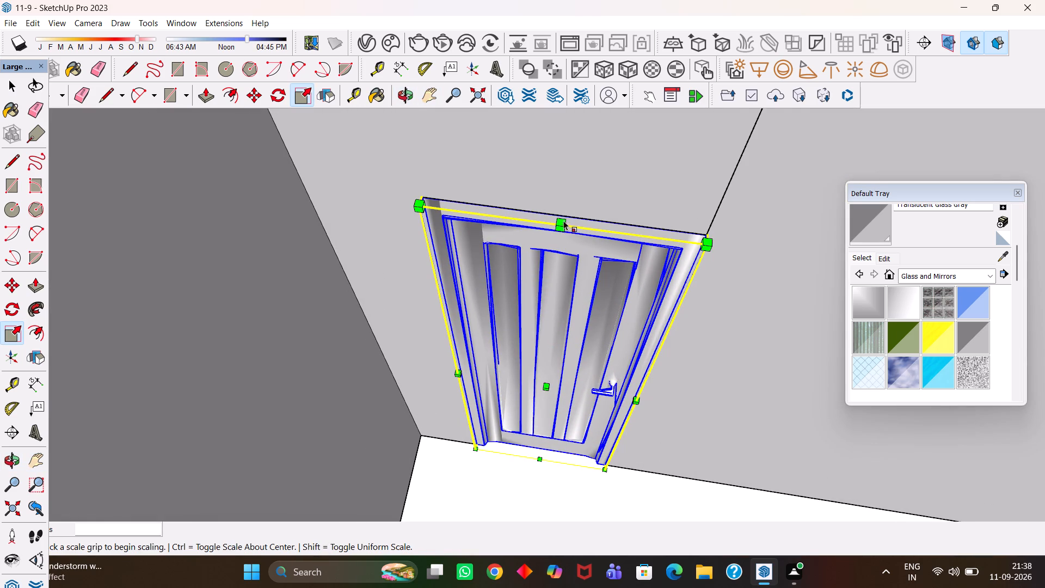
scroll(568, 222, "up", 2)
middle_click_drag(589, 220, 556, 113)
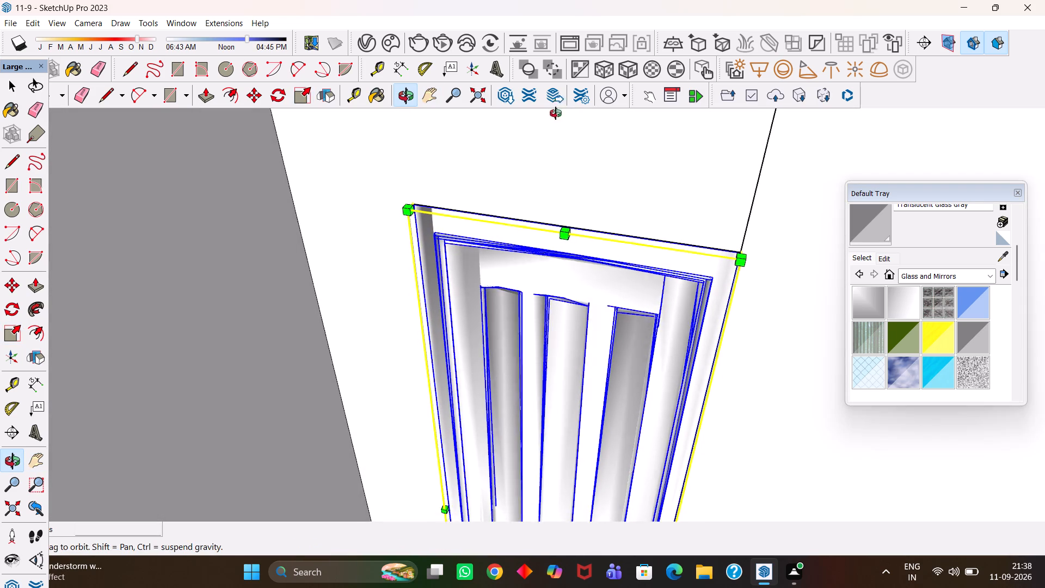
middle_click_drag(556, 113, 555, 116)
left_click(580, 215)
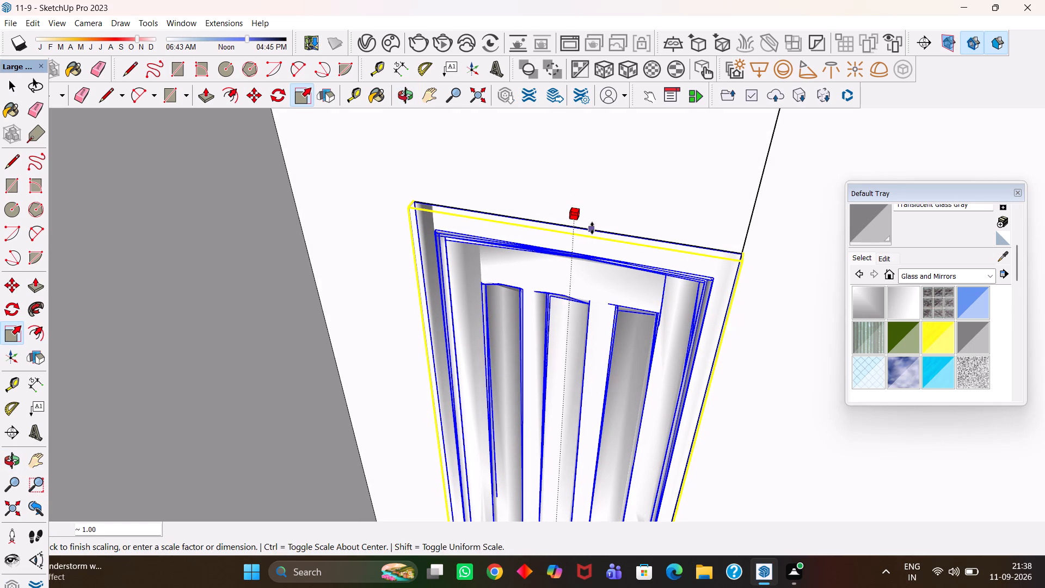
left_click(592, 228)
Delete the spare door left standing loose in the first small room.
key("h")
scroll(586, 240, "down", 7)
middle_click_drag(577, 232, 518, 327)
scroll(513, 339, "down", 2)
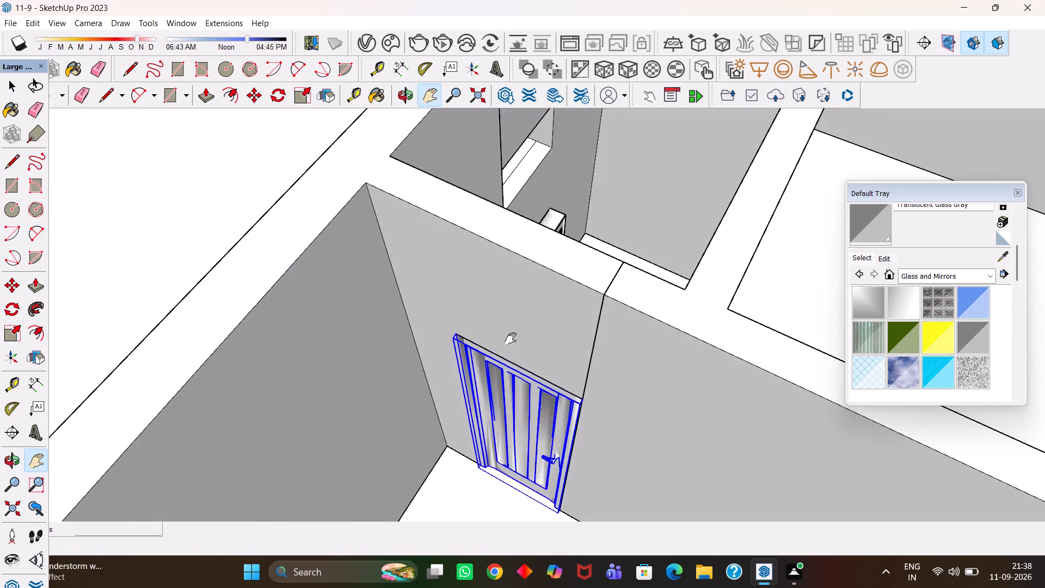
scroll(511, 339, "down", 4)
key("h")
scroll(539, 333, "down", 5)
middle_click_drag(641, 317, 460, 345)
scroll(456, 345, "down", 6)
key("h")
scroll(469, 341, "up", 2)
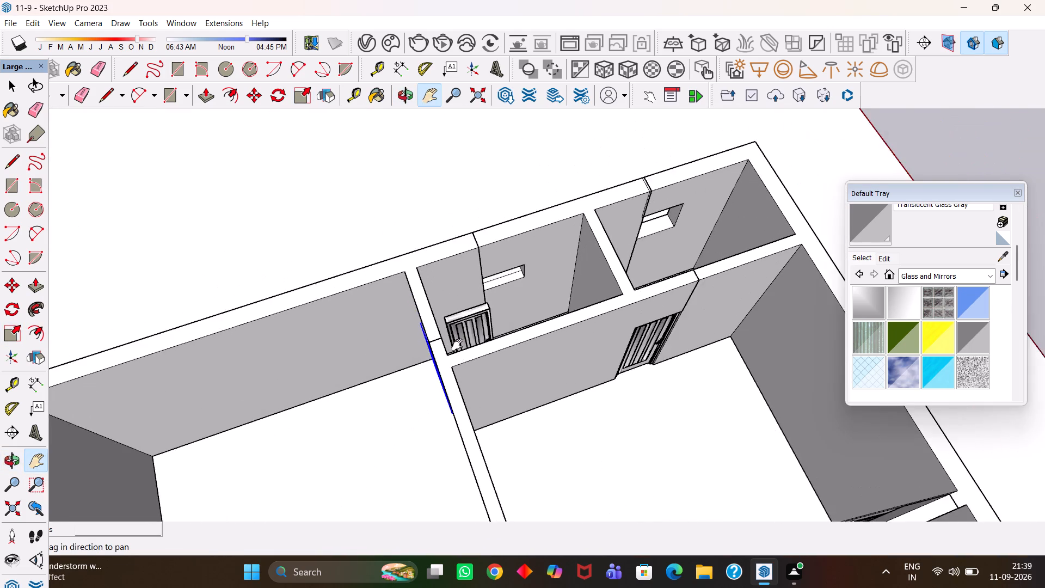
scroll(457, 345, "up", 6)
middle_click_drag(478, 316, 383, 361)
scroll(478, 316, "up", 4)
scroll(382, 361, "down", 5)
middle_click_drag(432, 362, 440, 377)
scroll(440, 377, "up", 3)
key("space")
left_click(460, 347)
scroll(460, 347, "down", 4)
key("Delete")
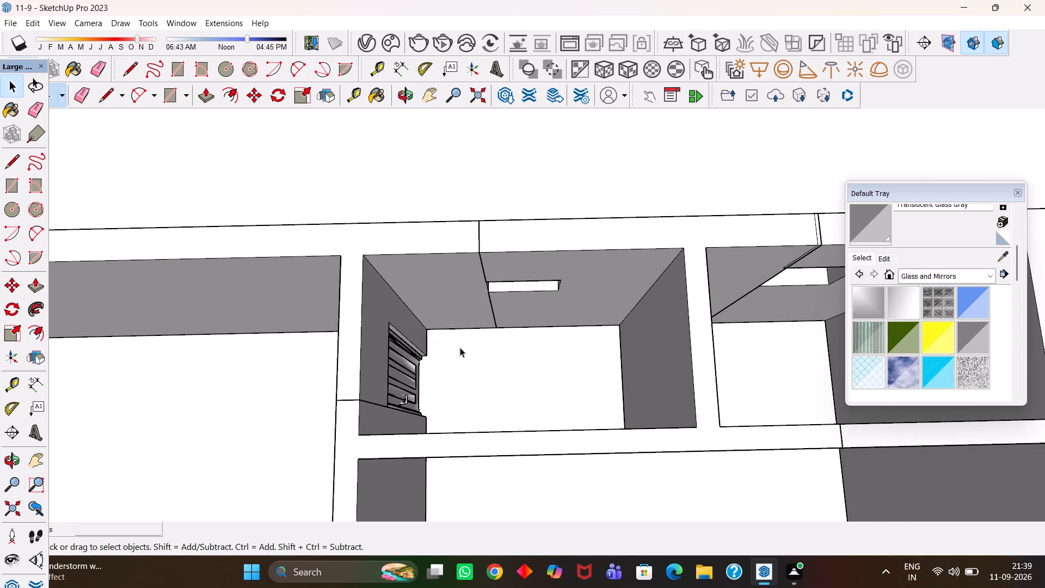
Delete the spare door standing loose on the floor of the main hall.
key("h")
scroll(460, 347, "down", 5)
left_click_drag(478, 368, 471, 299)
scroll(470, 307, "down", 4)
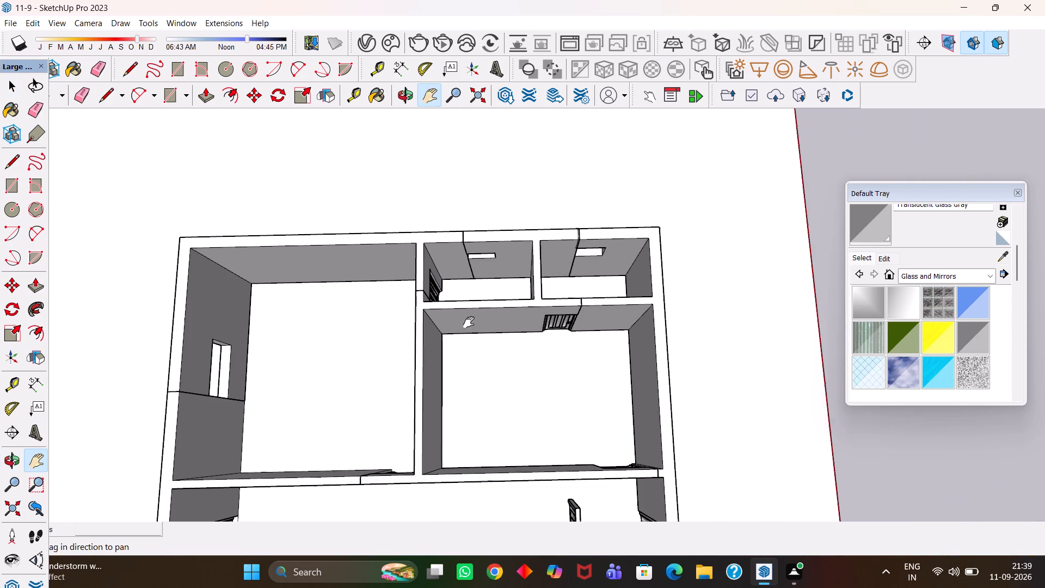
scroll(496, 359, "up", 5)
key("h")
scroll(496, 359, "down", 4)
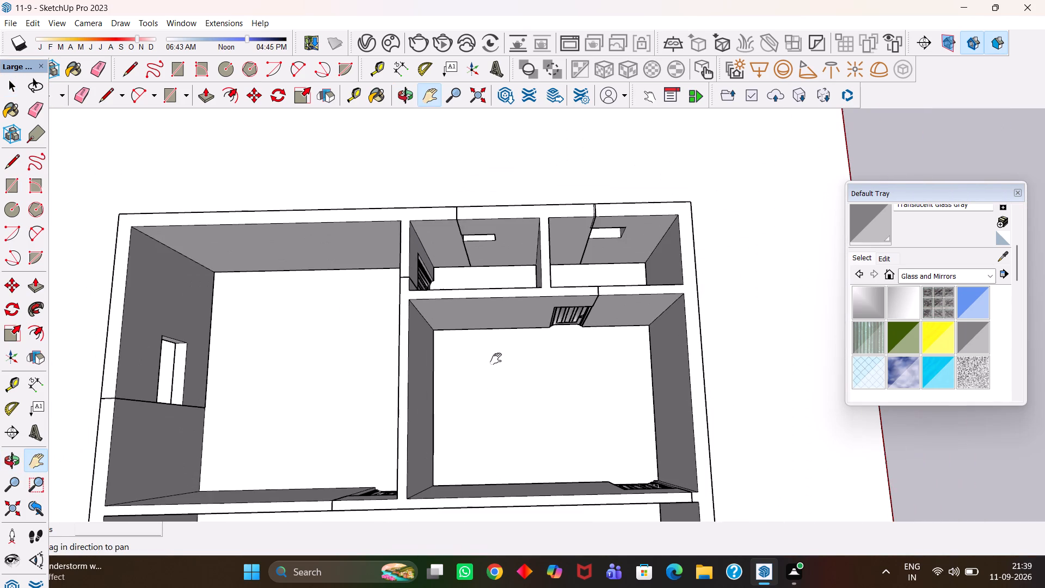
scroll(581, 353, "down", 4)
middle_click_drag(567, 383, 571, 311)
key("h")
left_click_drag(564, 370, 571, 277)
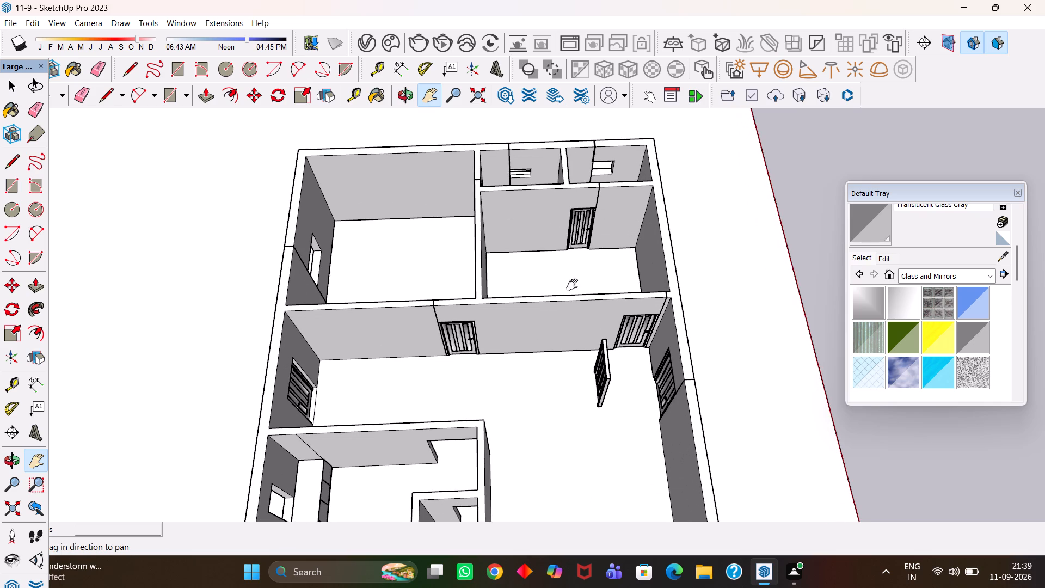
scroll(572, 286, "down", 1)
scroll(586, 358, "up", 5)
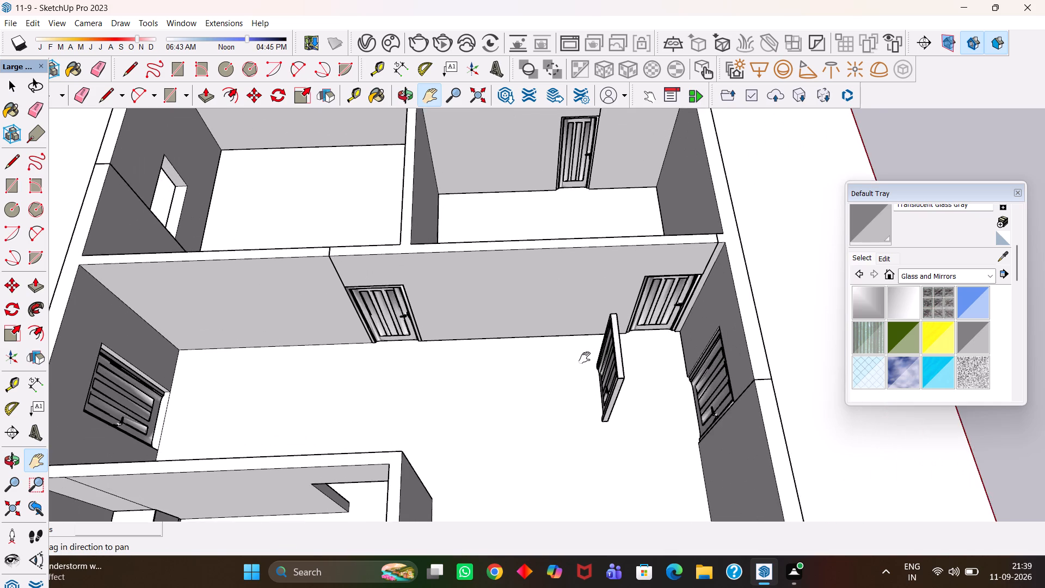
scroll(585, 358, "down", 2)
scroll(600, 376, "up", 1)
middle_click(600, 376)
key("space")
left_click(608, 382)
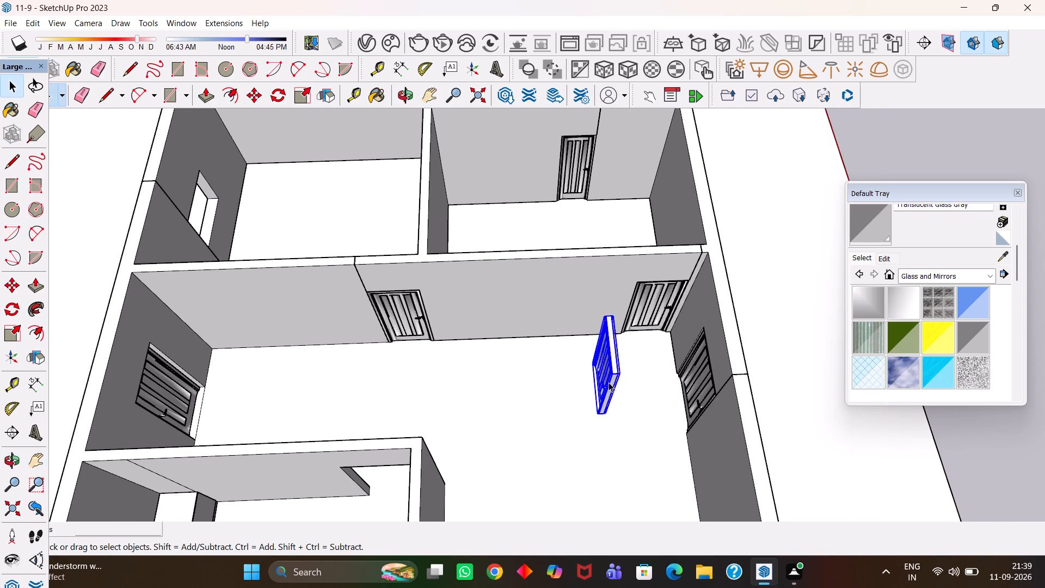
key("Delete")
Copy the hall's door nearest the outer side wall about 20' 9" to the corner doorway in the front exterior wall.
scroll(601, 366, "down", 6)
scroll(586, 348, "up", 1)
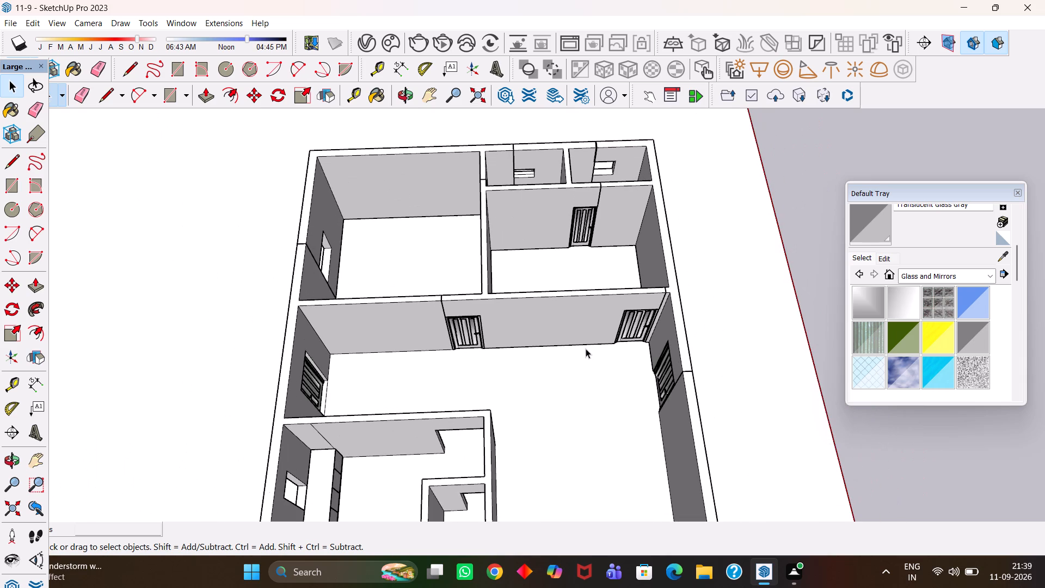
scroll(586, 348, "up", 3)
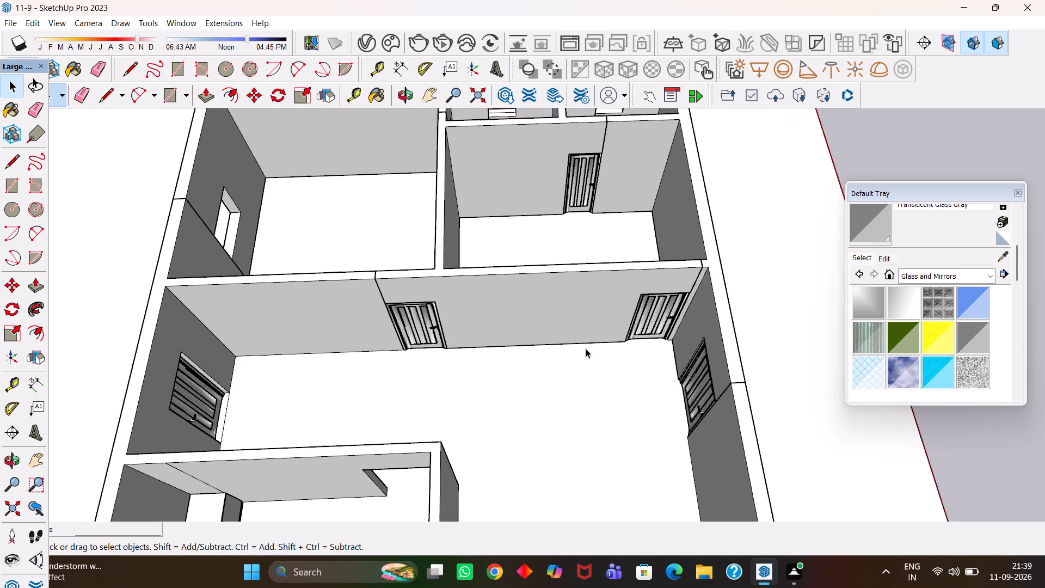
key("h")
scroll(586, 348, "down", 9)
scroll(589, 419, "up", 1)
middle_click_drag(591, 425, 592, 377)
scroll(592, 377, "up", 1)
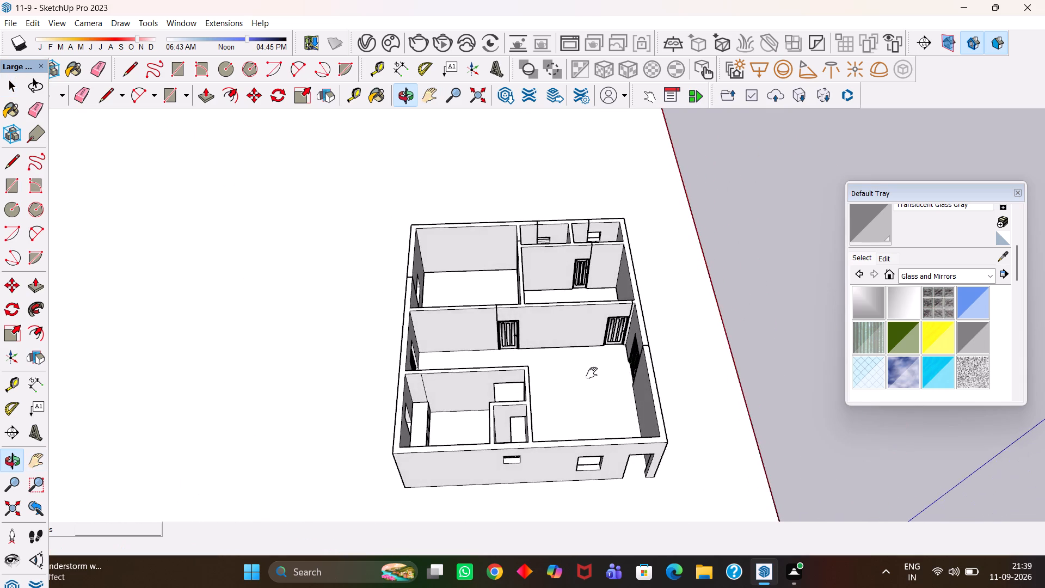
scroll(592, 373, "up", 2)
scroll(593, 364, "down", 2)
scroll(599, 366, "up", 3)
key("space")
left_click(617, 318)
scroll(617, 318, "up", 2)
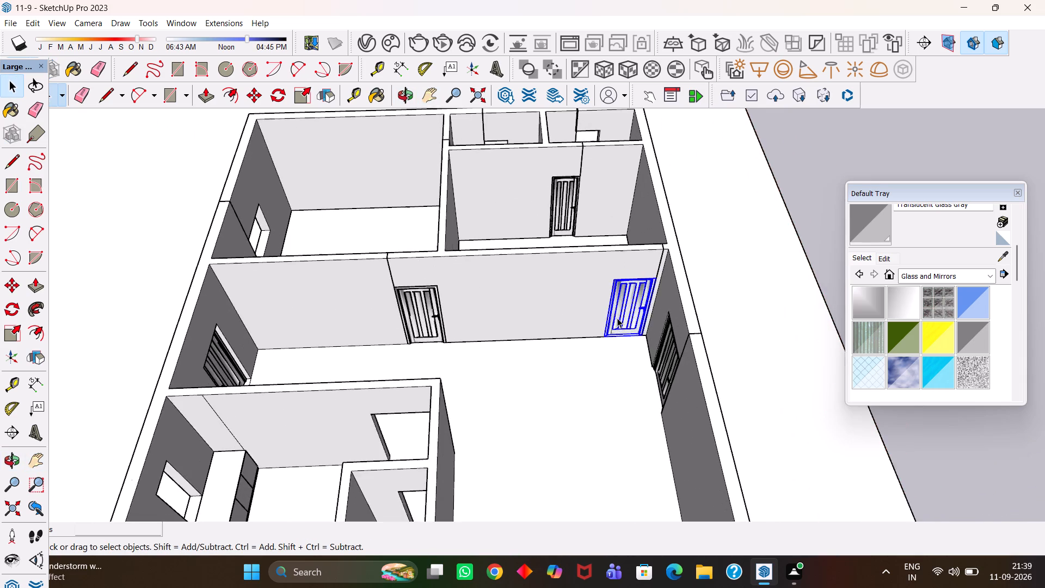
scroll(617, 318, "up", 2)
key("m")
left_click(642, 340)
key("h")
scroll(562, 382, "down", 6)
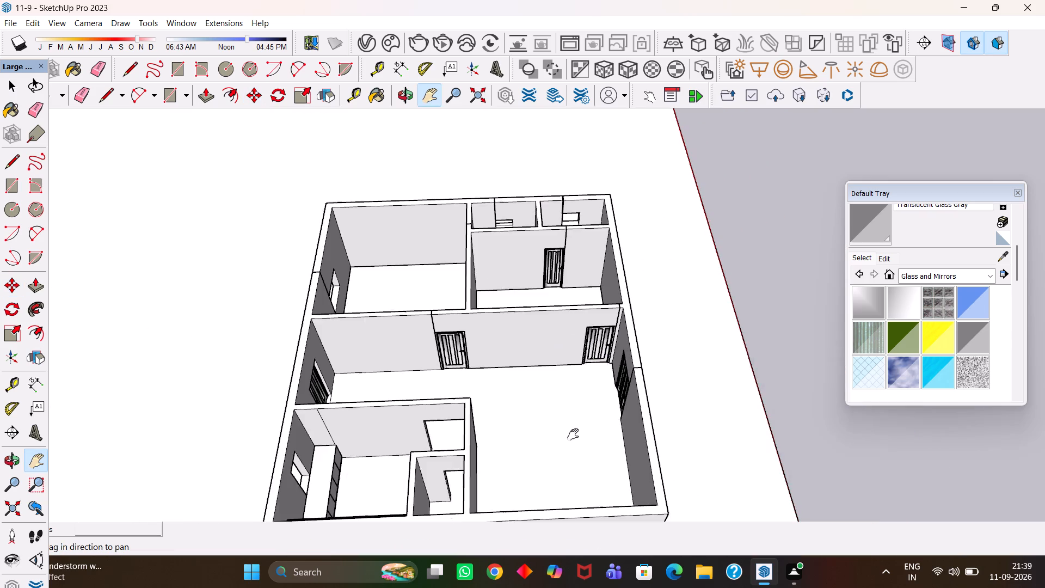
left_click_drag(573, 434, 517, 297)
scroll(530, 368, "up", 6)
key("Escape")
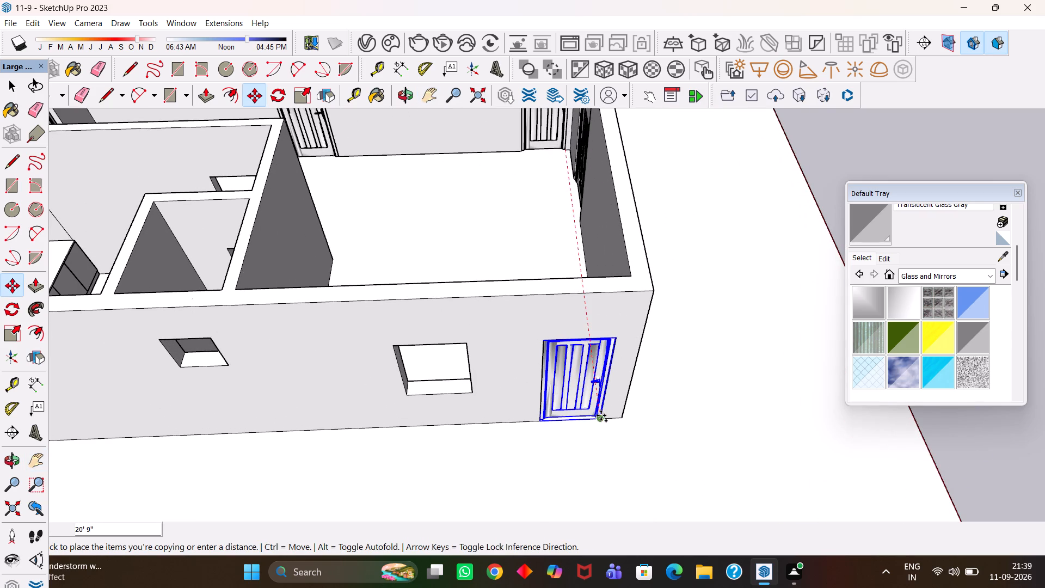
left_click(601, 415)
Set the copied door in place in the corner doorway of the front exterior wall.
scroll(585, 412, "up", 3)
left_click(604, 422)
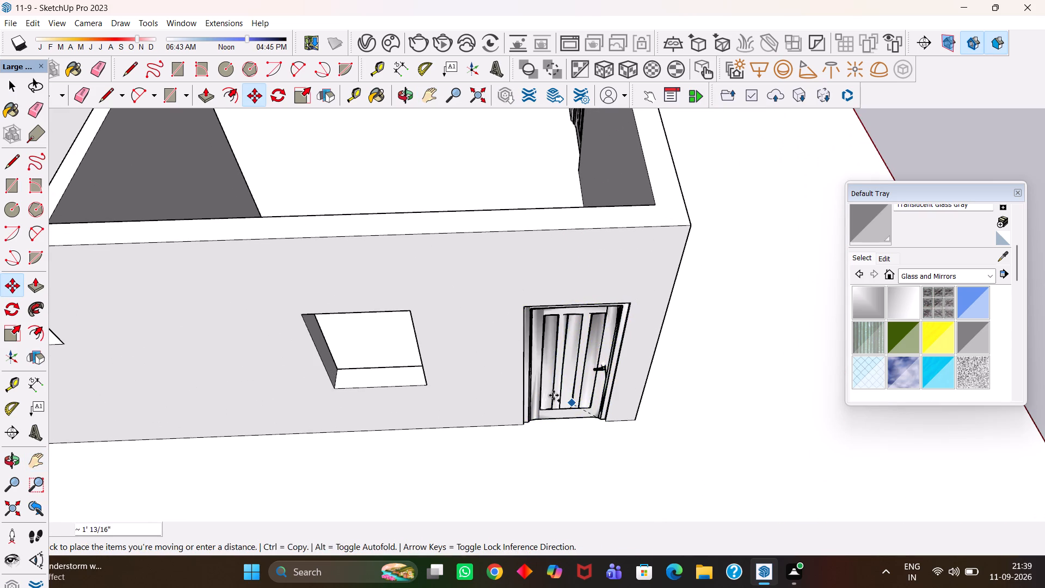
Copy the front exterior wall's door about 15' 11" to the doorway of the small enclosed room beside the main hall.
key("h")
scroll(502, 376, "down", 5)
left_click_drag(311, 291, 552, 390)
scroll(409, 333, "up", 4)
middle_click_drag(520, 436, 513, 441)
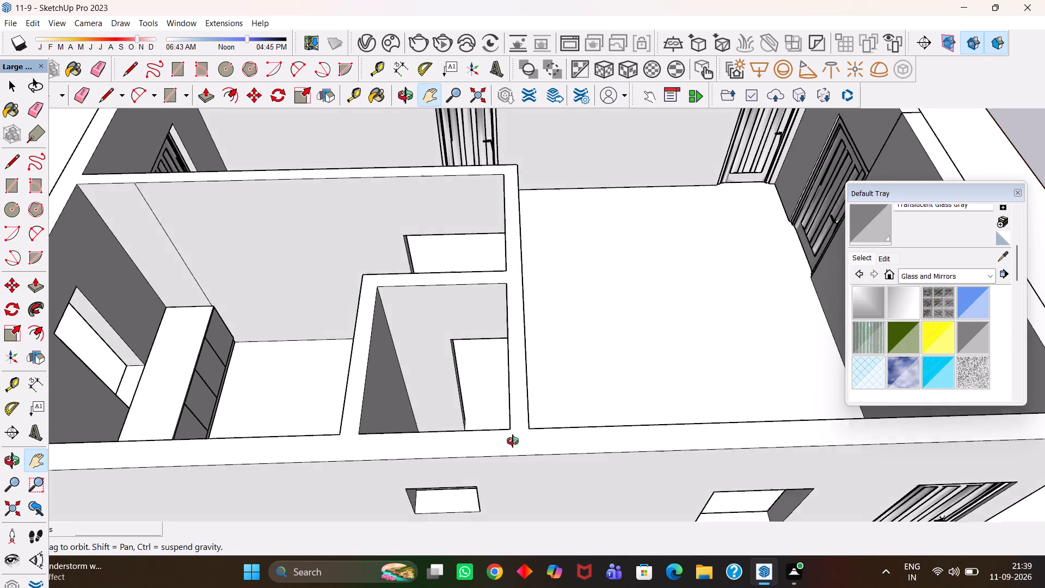
middle_click_drag(513, 441, 488, 425)
middle_click_drag(485, 424, 539, 480)
scroll(487, 426, "up", 4)
key("Escape")
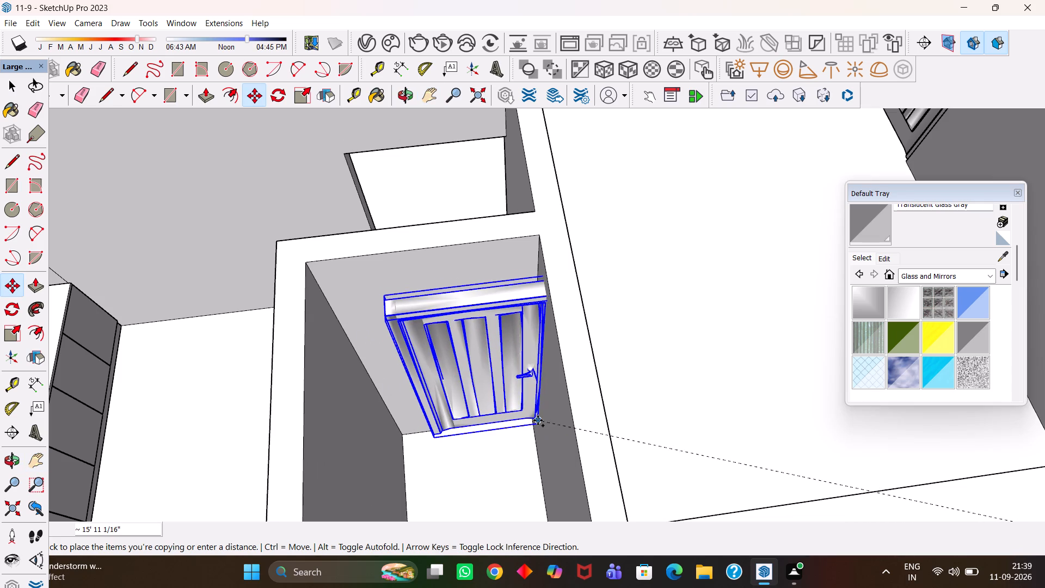
left_click(532, 418)
Move the copied door so its lower corner meets the lower corner of the small room's doorway.
scroll(453, 422, "up", 2)
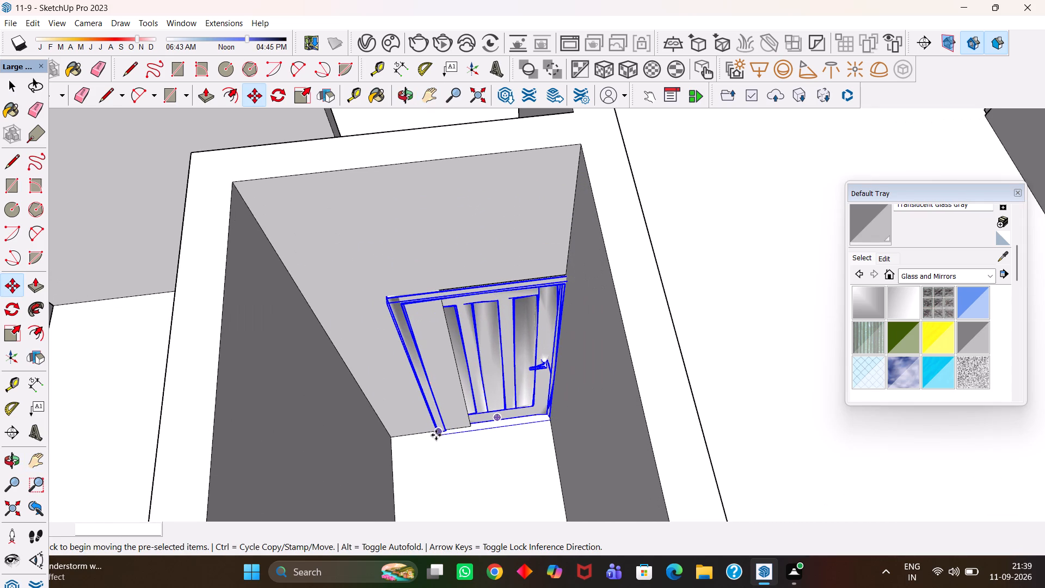
left_click(436, 435)
left_click(469, 420)
scroll(468, 432, "up", 2)
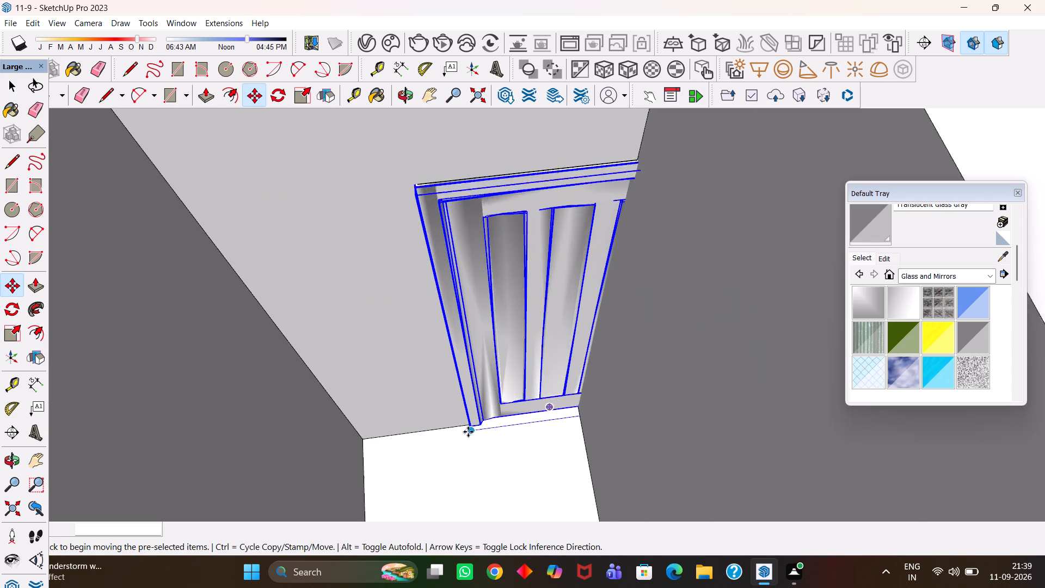
scroll(468, 432, "up", 2)
left_click(469, 432)
left_click(474, 420)
Scale the door's width by about 0.67 to fit the small room's doorway.
key("h")
scroll(472, 424, "down", 2)
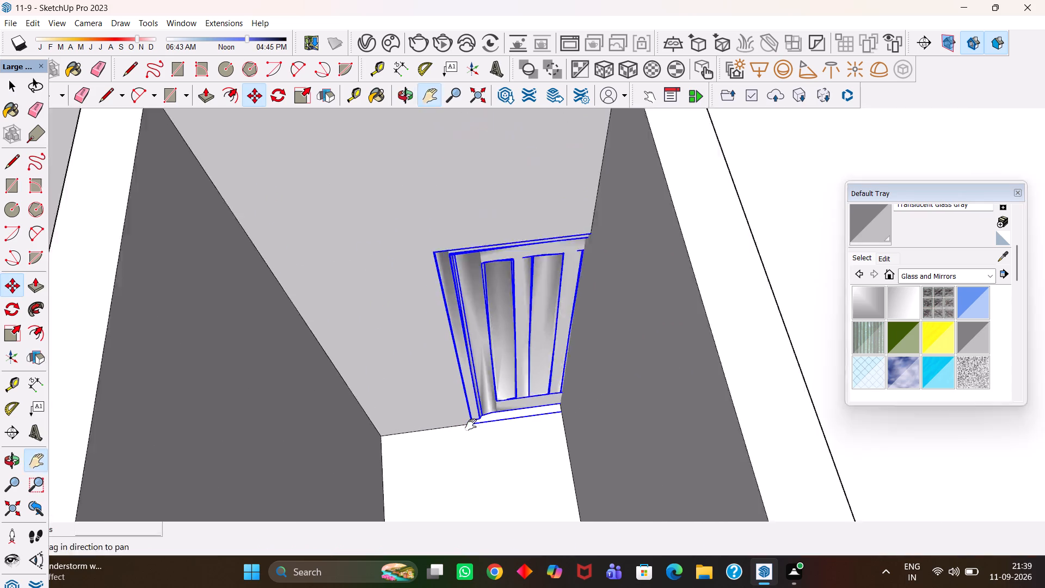
scroll(471, 425, "down", 7)
middle_click_drag(476, 399, 485, 413)
scroll(485, 413, "up", 1)
key("s")
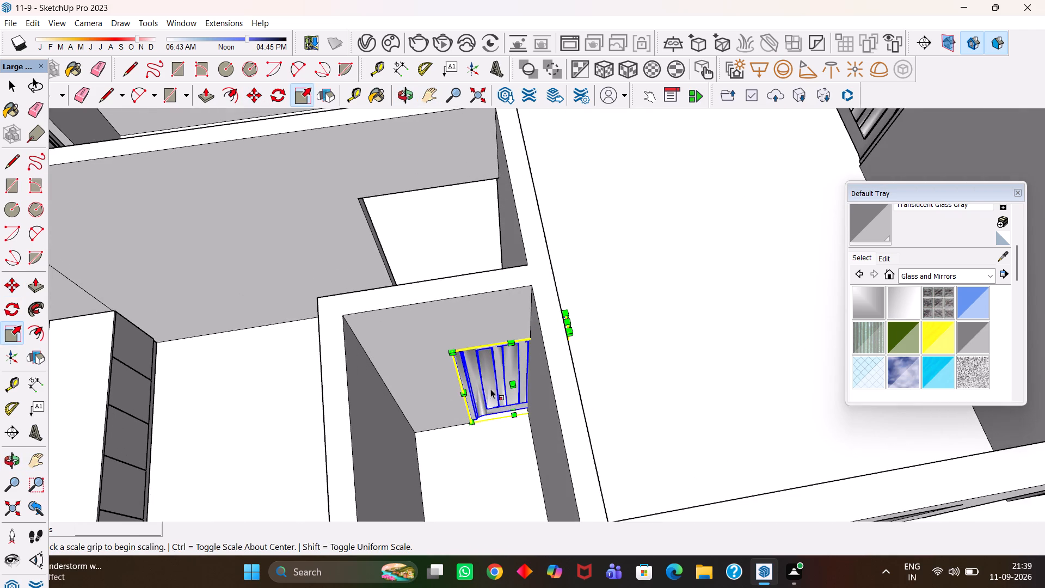
scroll(512, 382, "up", 1)
middle_click_drag(519, 383, 448, 369)
scroll(448, 369, "up", 1)
scroll(572, 371, "up", 1)
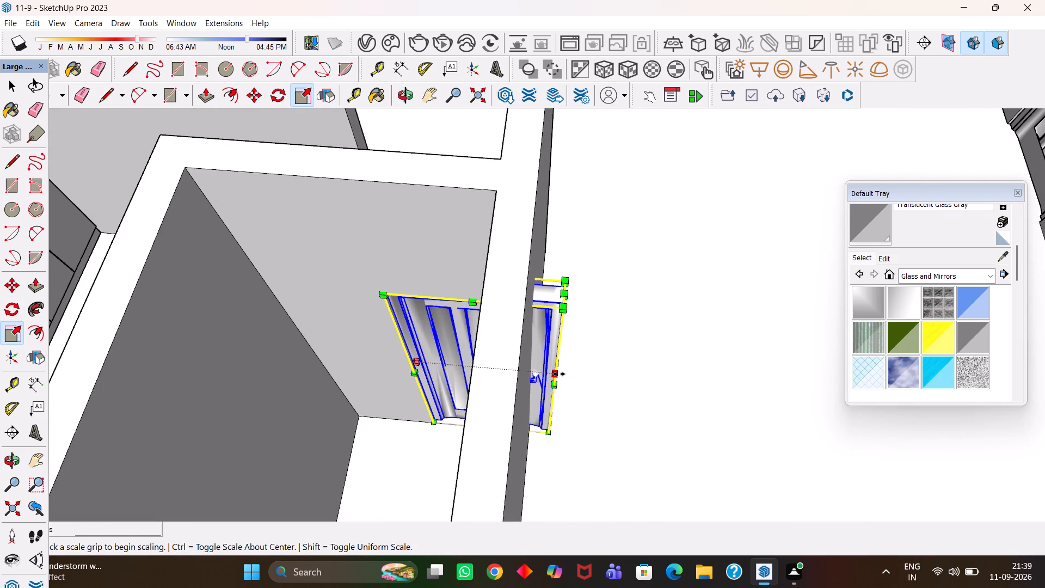
left_click(558, 374)
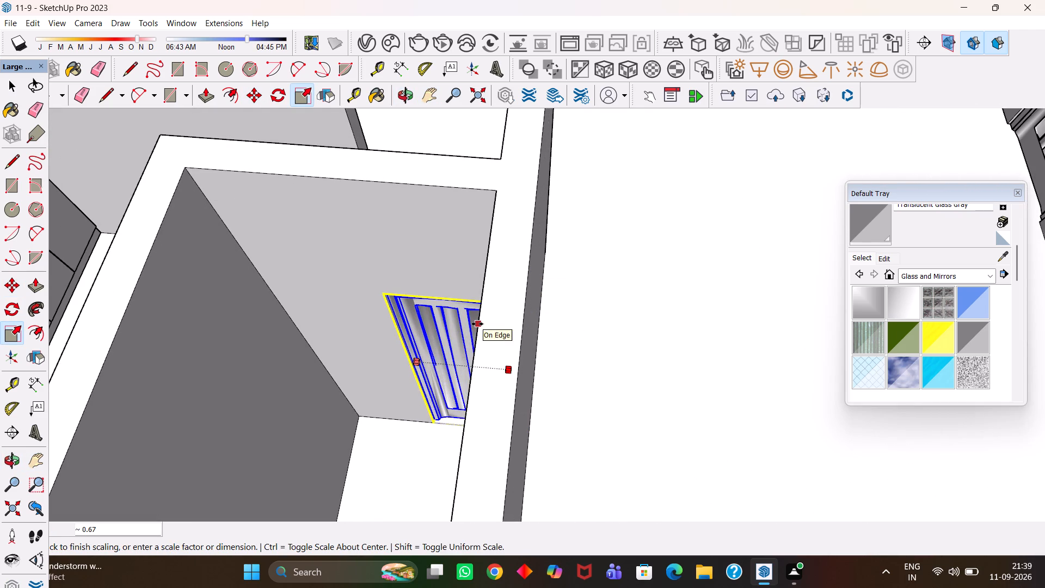
left_click(479, 324)
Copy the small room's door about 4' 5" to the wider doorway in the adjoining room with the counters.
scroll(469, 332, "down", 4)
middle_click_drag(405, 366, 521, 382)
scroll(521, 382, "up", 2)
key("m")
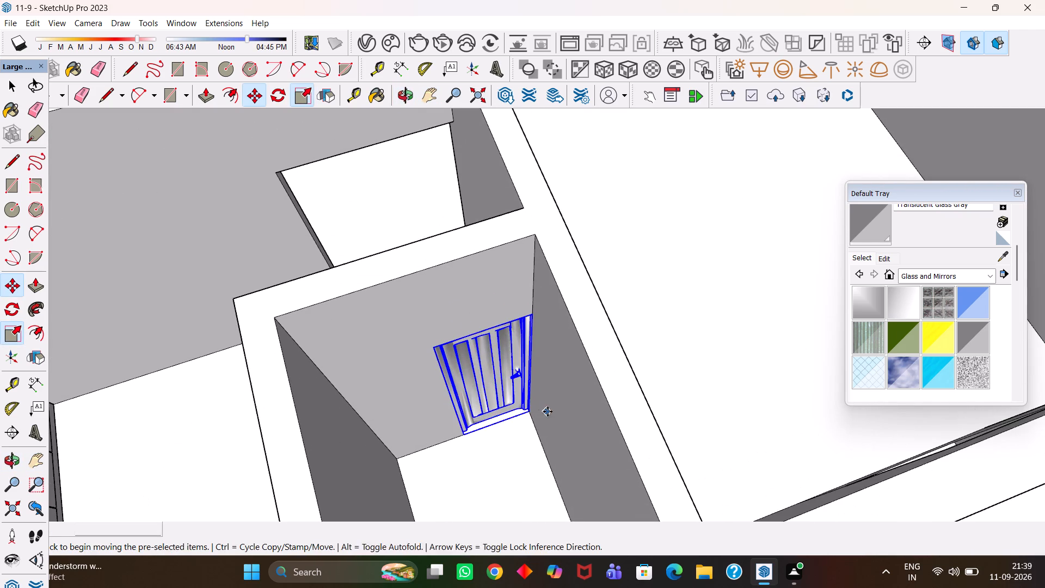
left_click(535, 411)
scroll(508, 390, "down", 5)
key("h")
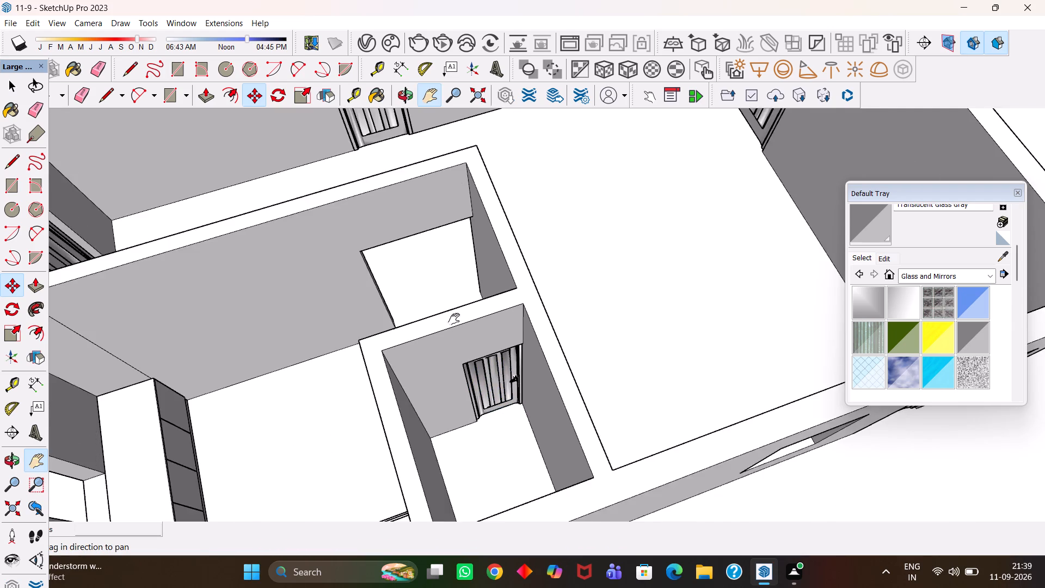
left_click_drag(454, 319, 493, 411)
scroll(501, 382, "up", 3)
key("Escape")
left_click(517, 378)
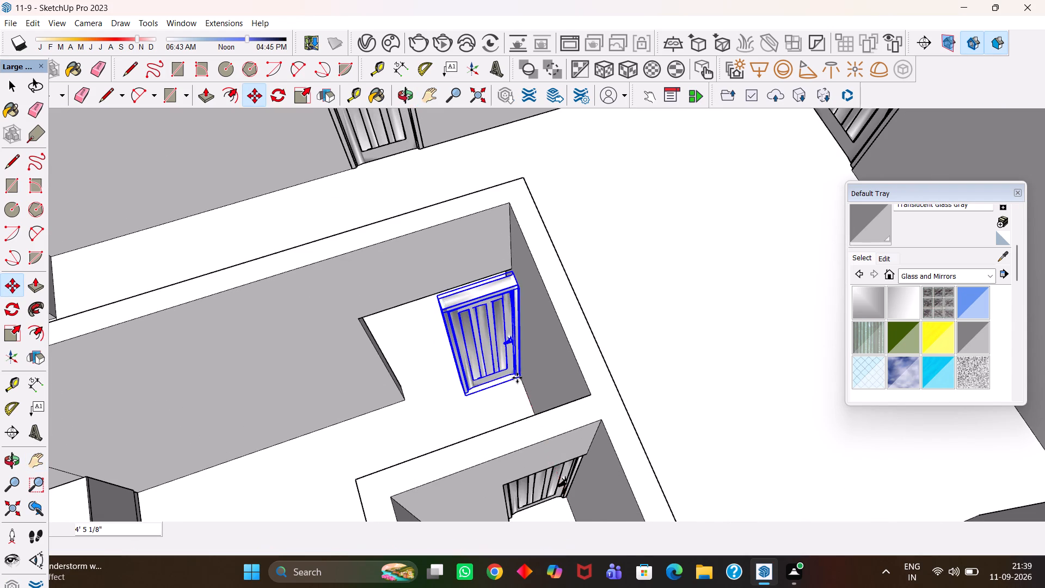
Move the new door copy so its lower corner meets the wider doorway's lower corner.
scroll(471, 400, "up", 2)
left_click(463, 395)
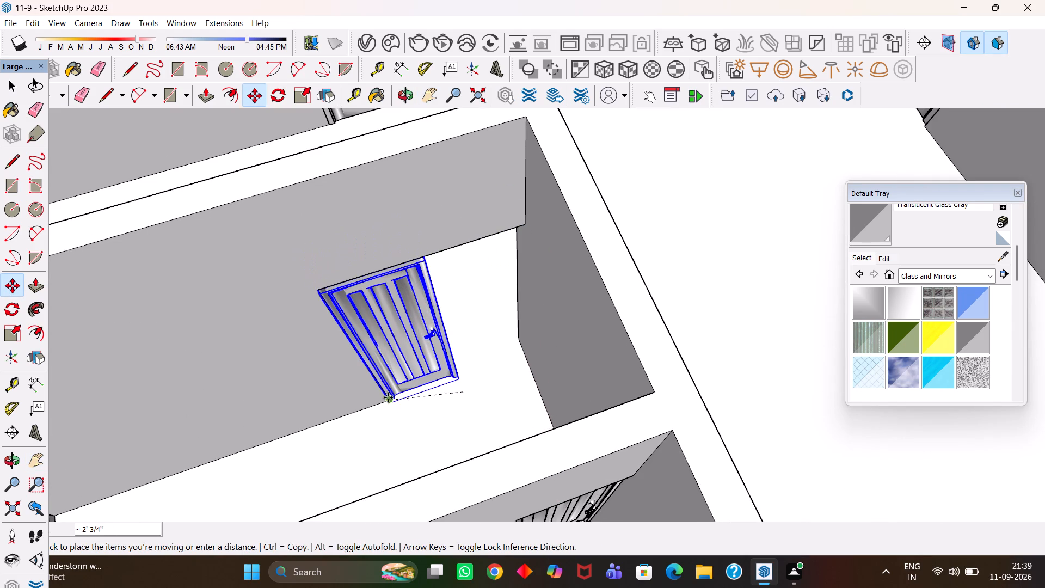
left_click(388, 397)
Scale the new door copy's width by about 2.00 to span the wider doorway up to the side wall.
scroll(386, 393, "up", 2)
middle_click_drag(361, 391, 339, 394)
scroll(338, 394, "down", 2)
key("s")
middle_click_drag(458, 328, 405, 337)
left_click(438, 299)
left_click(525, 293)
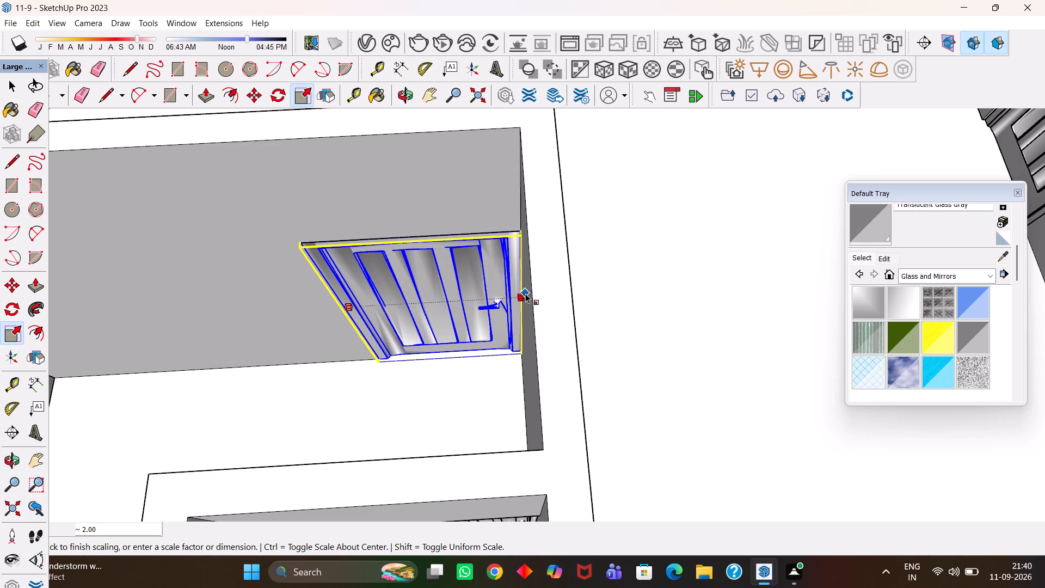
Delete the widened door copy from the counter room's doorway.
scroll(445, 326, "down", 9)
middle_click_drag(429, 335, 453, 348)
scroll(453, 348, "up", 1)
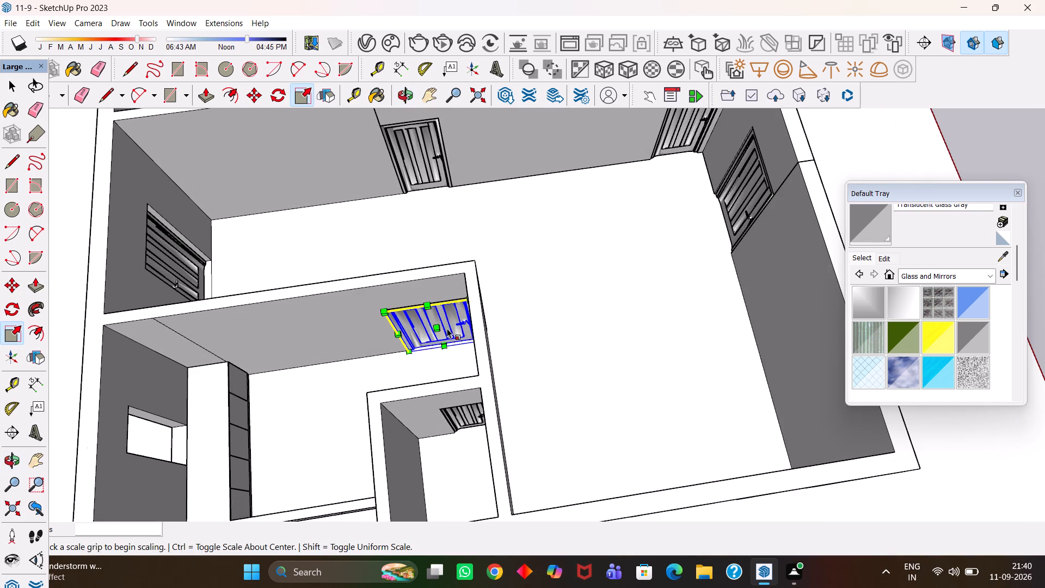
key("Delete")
Clear the selection and save the model.
scroll(442, 327, "down", 12)
middle_click_drag(499, 366, 466, 368)
scroll(460, 368, "up", 3)
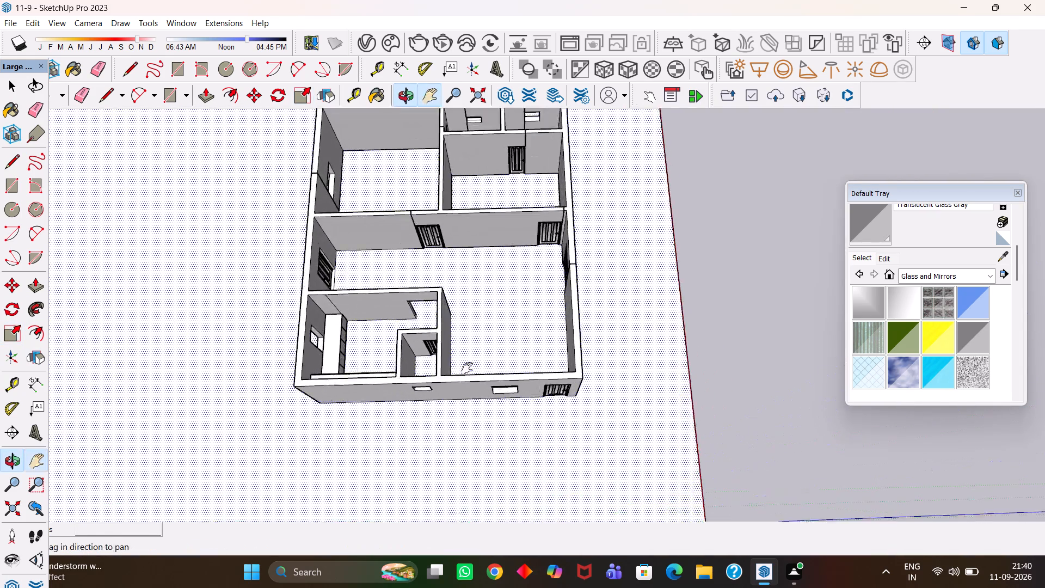
key("h")
scroll(467, 368, "down", 5)
scroll(469, 327, "up", 3)
scroll(471, 323, "down", 4)
scroll(425, 309, "up", 3)
middle_click_drag(454, 326, 480, 342)
scroll(475, 340, "down", 3)
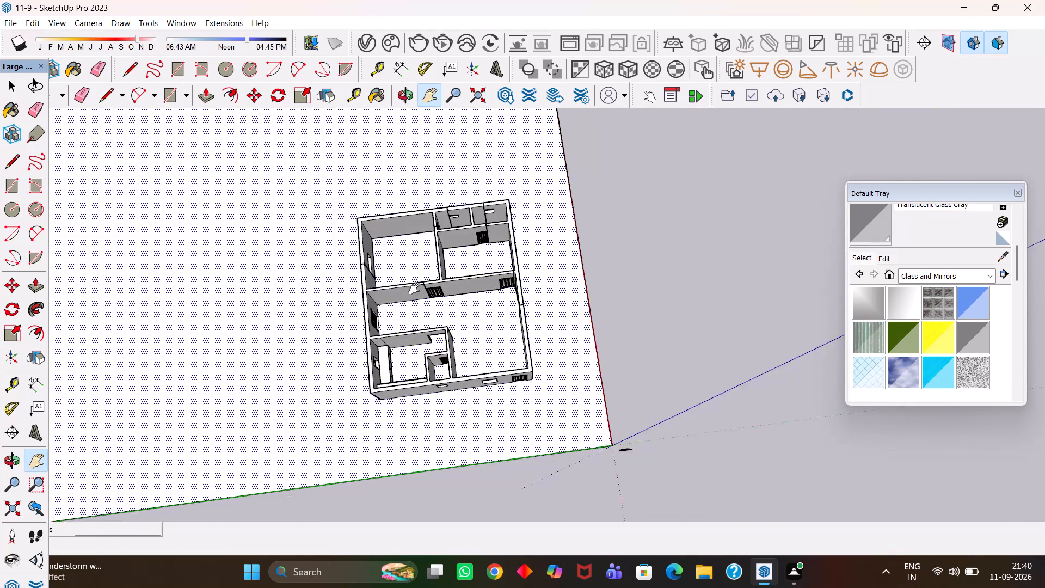
left_click_drag(413, 287, 477, 338)
scroll(477, 341, "down", 4)
key("space")
left_click(643, 318)
key("ctrl+s")
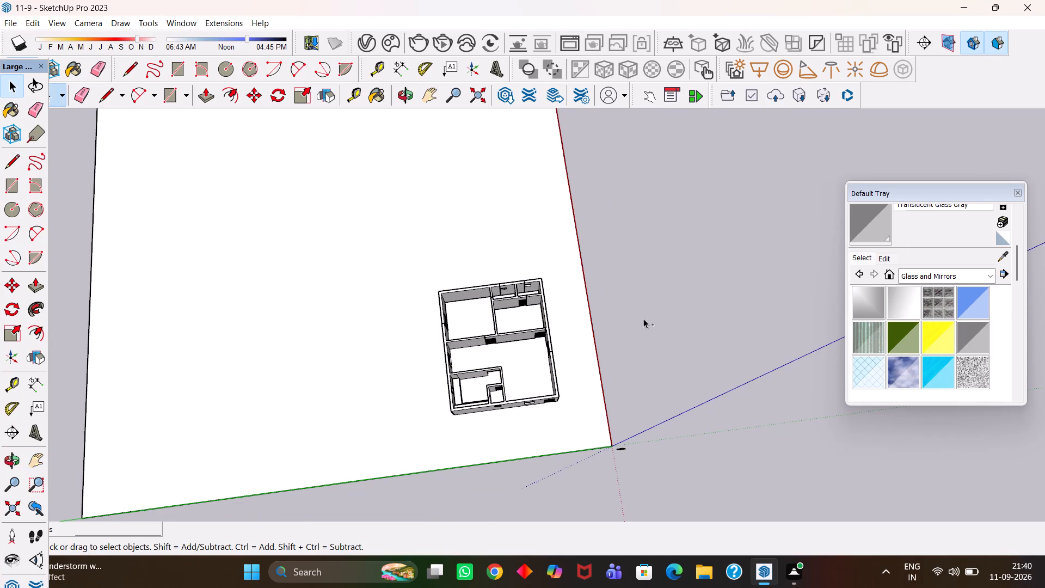
Examine the whole house and its fitted doors from several sides.
scroll(586, 347, "up", 6)
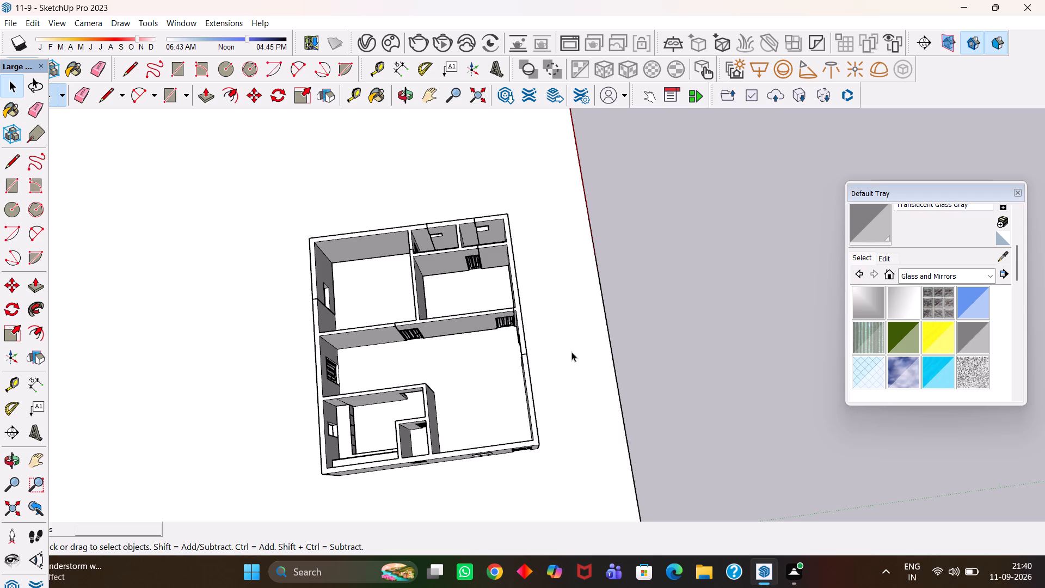
scroll(571, 351, "down", 5)
scroll(571, 351, "up", 1)
scroll(555, 351, "down", 4)
middle_click_drag(606, 373, 364, 303)
scroll(368, 307, "up", 2)
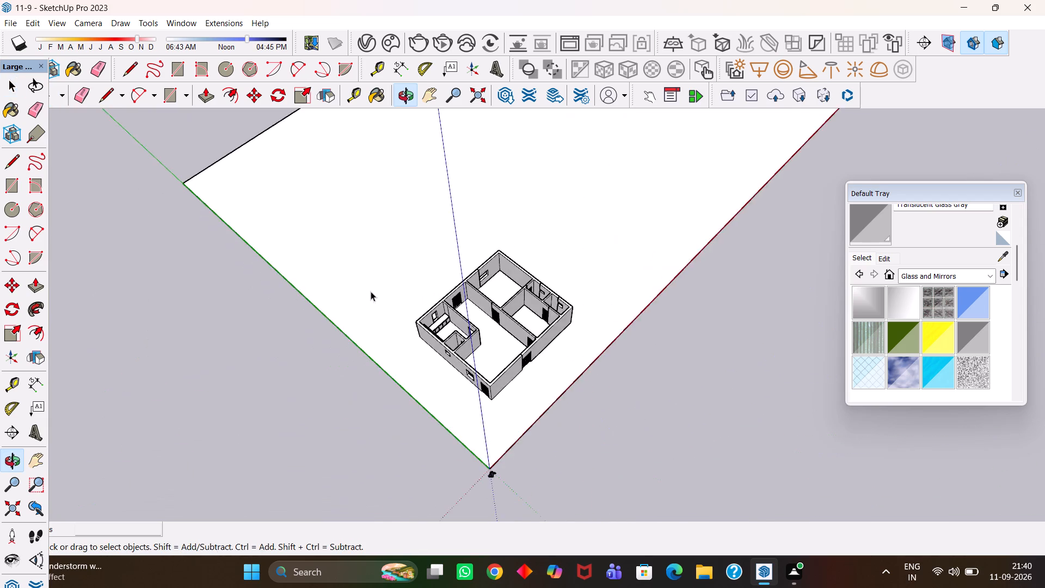
scroll(371, 291, "up", 3)
middle_click_drag(559, 365, 327, 340)
scroll(327, 338, "up", 1)
scroll(431, 314, "up", 5)
scroll(431, 318, "down", 4)
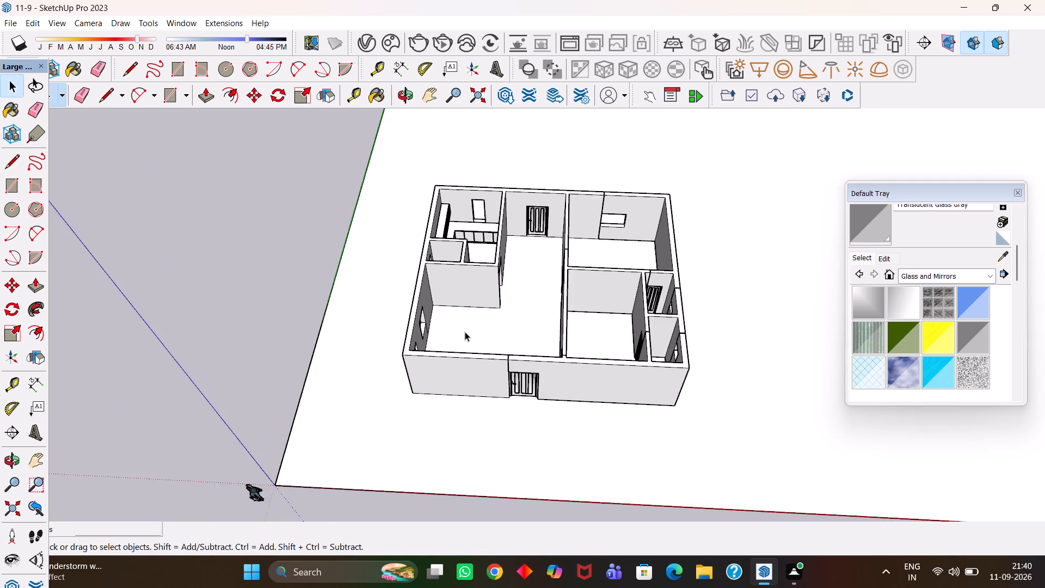
middle_click_drag(503, 321, 534, 357)
scroll(534, 357, "up", 2)
key("h")
scroll(534, 363, "down", 4)
left_click_drag(551, 336, 537, 367)
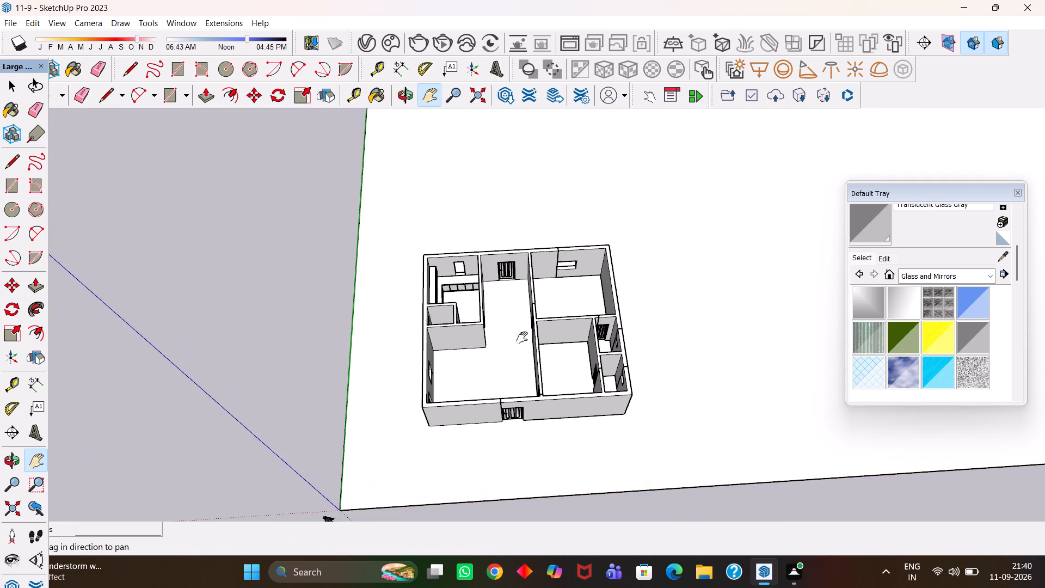
Examine the interior rooms, doorways and window openings from above and at an angle.
middle_click_drag(522, 335, 516, 393)
scroll(515, 392, "up", 6)
middle_click_drag(530, 359, 534, 414)
scroll(534, 414, "up", 2)
scroll(534, 414, "down", 4)
left_click_drag(526, 373, 359, 408)
scroll(357, 405, "up", 2)
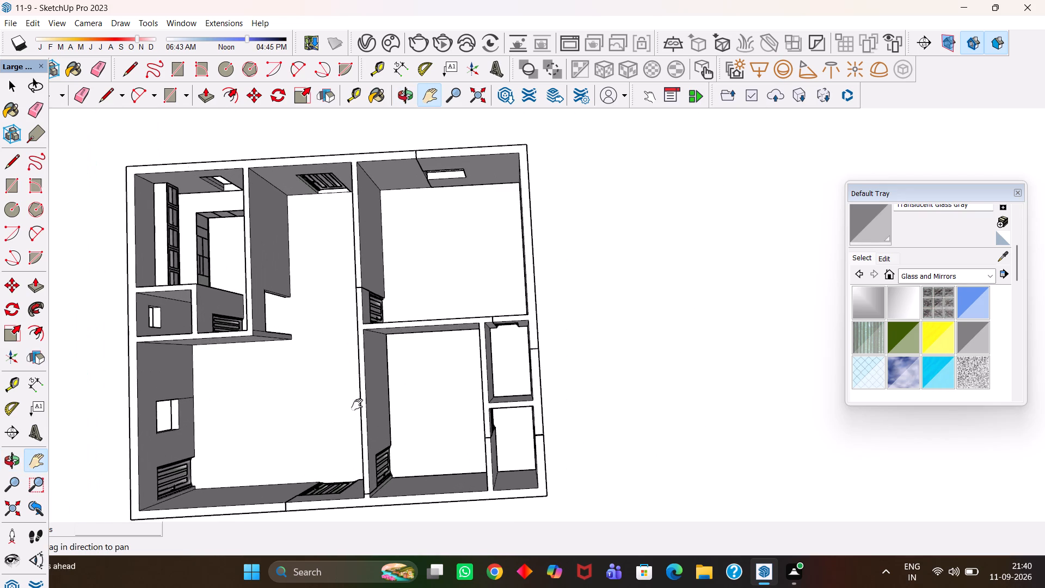
scroll(361, 394, "down", 2)
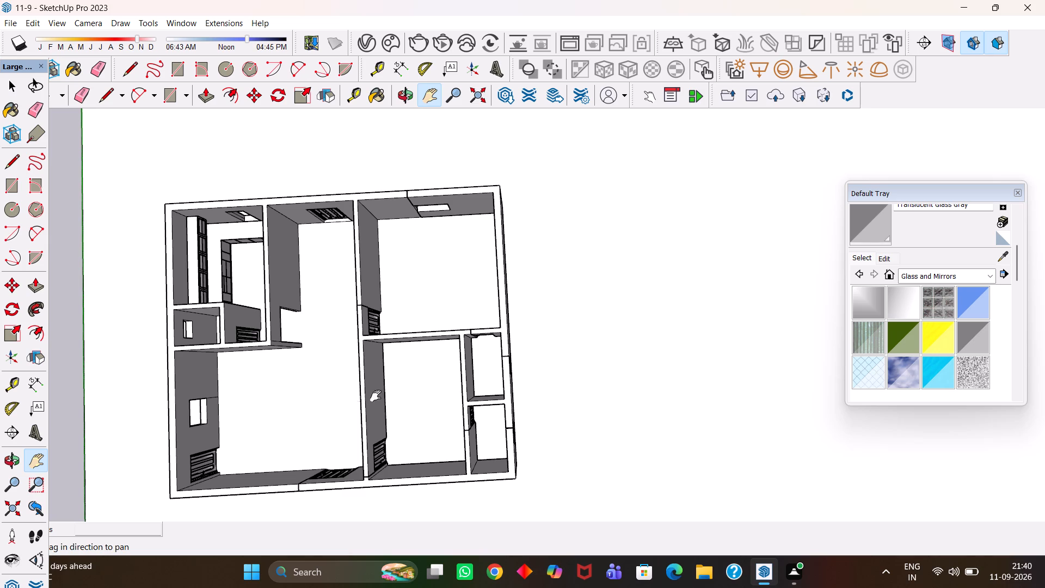
scroll(388, 394, "up", 3)
scroll(375, 390, "down", 7)
scroll(364, 393, "up", 9)
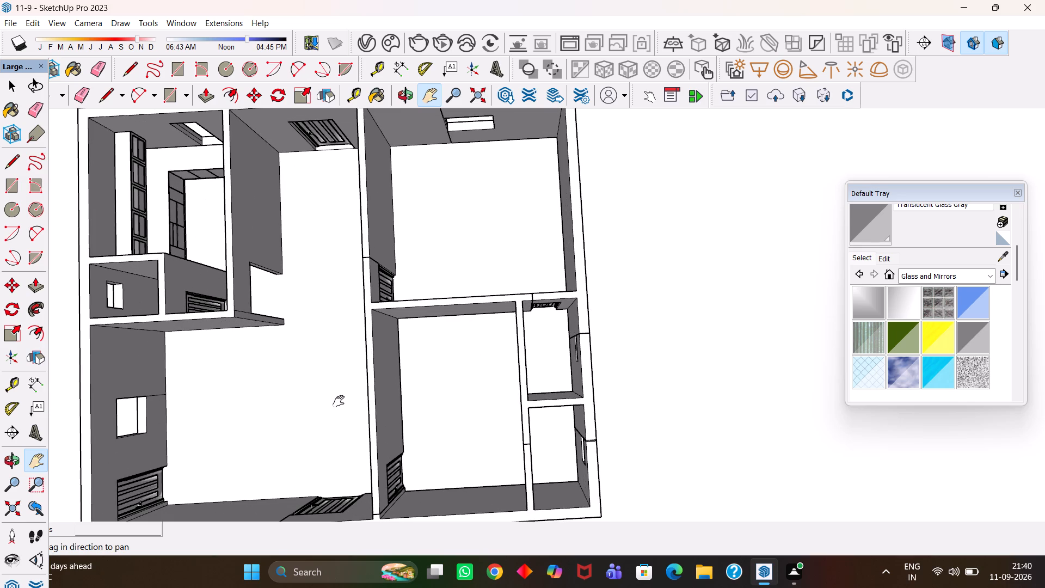
scroll(339, 401, "up", 3)
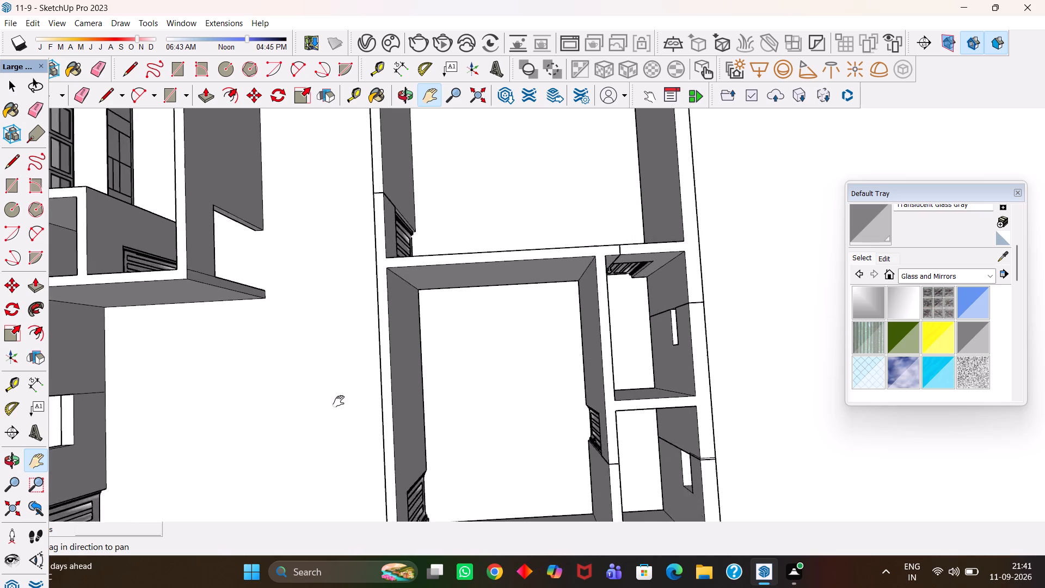
scroll(339, 401, "down", 10)
left_click_drag(380, 285, 460, 243)
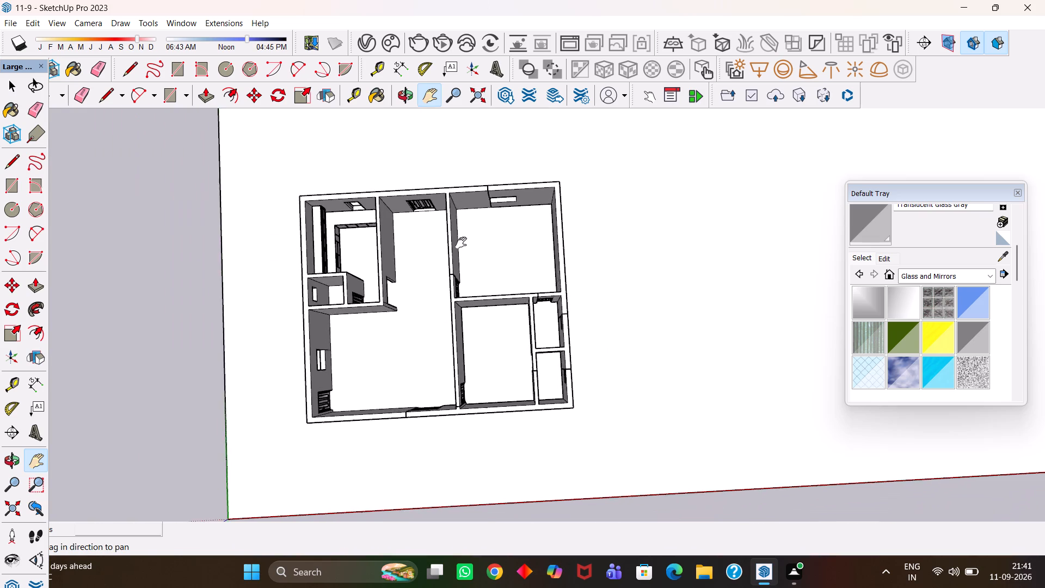
scroll(441, 324, "up", 3)
middle_click_drag(429, 350, 420, 217)
scroll(420, 217, "up", 4)
scroll(434, 233, "down", 5)
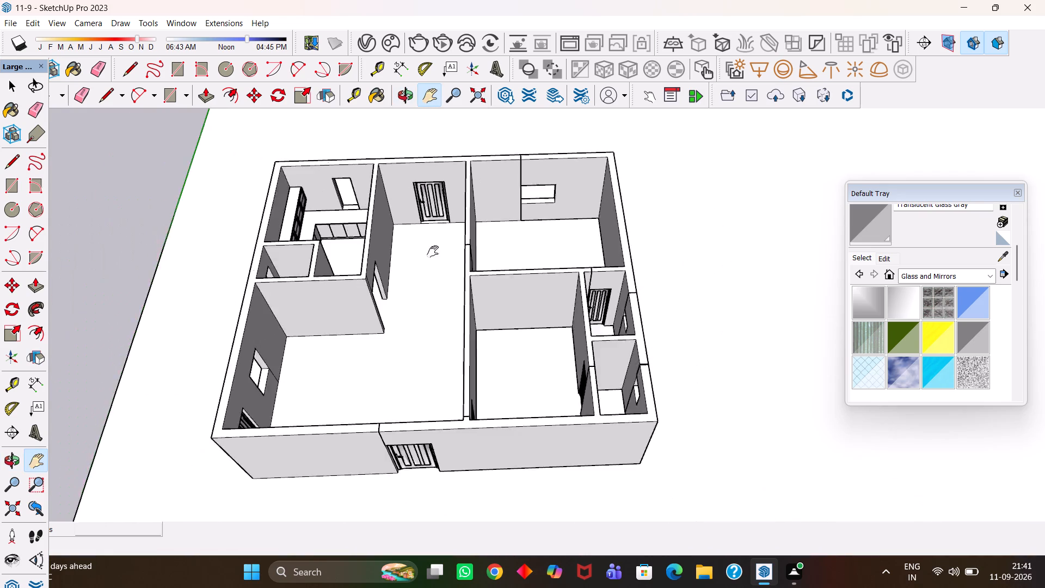
scroll(433, 252, "down", 2)
scroll(507, 262, "up", 1)
middle_click_drag(500, 262, 533, 334)
scroll(536, 334, "up", 5)
scroll(528, 330, "down", 5)
scroll(471, 428, "up", 4)
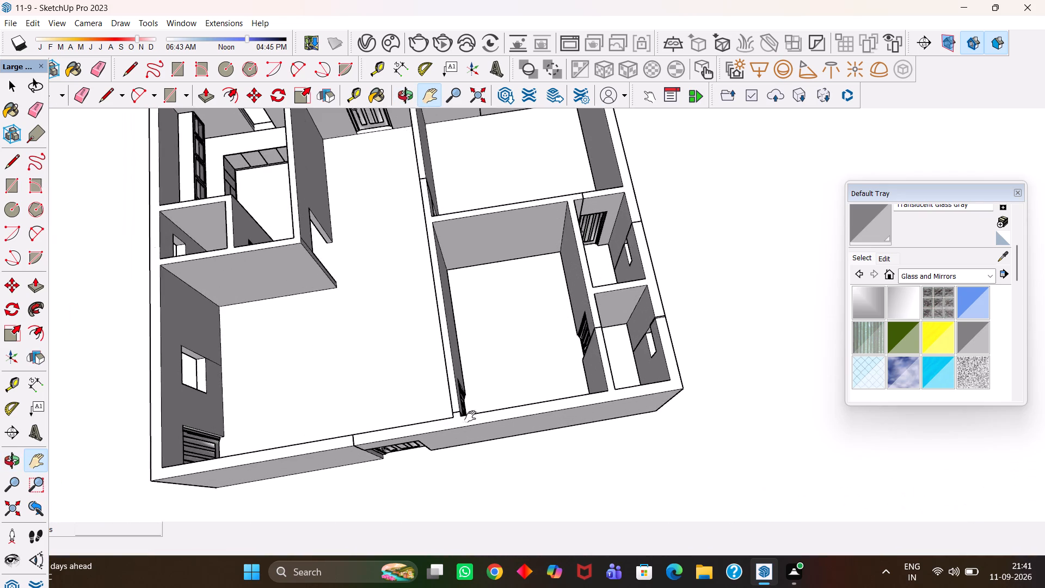
scroll(475, 385, "down", 4)
middle_click_drag(506, 351, 494, 375)
scroll(498, 375, "up", 3)
scroll(494, 375, "down", 3)
left_click_drag(497, 357, 542, 382)
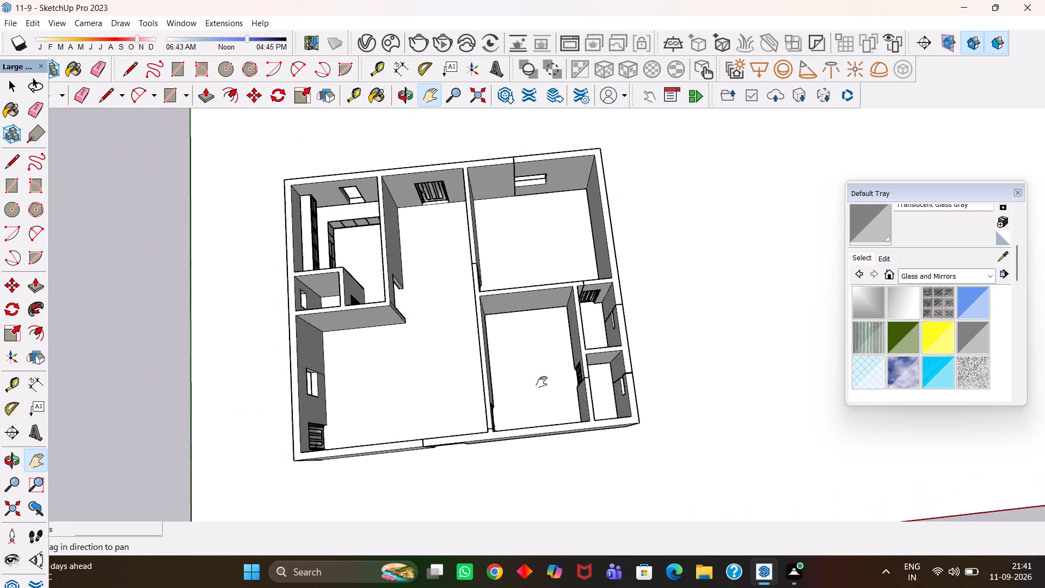
left_click_drag(542, 382, 587, 396)
scroll(546, 391, "up", 3)
scroll(546, 391, "down", 2)
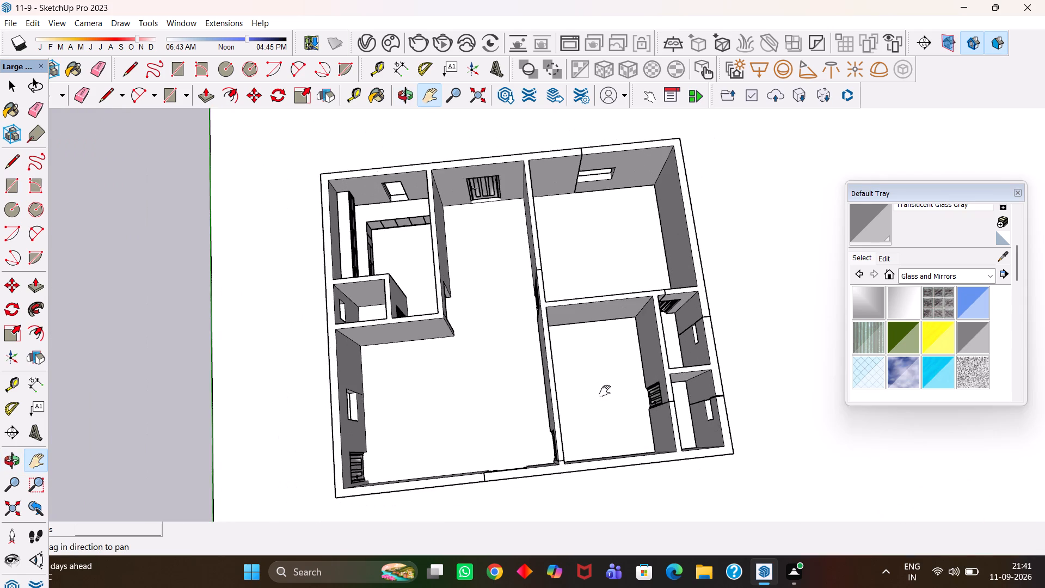
middle_click_drag(599, 391, 572, 400)
scroll(590, 396, "up", 2)
left_click_drag(572, 400, 617, 438)
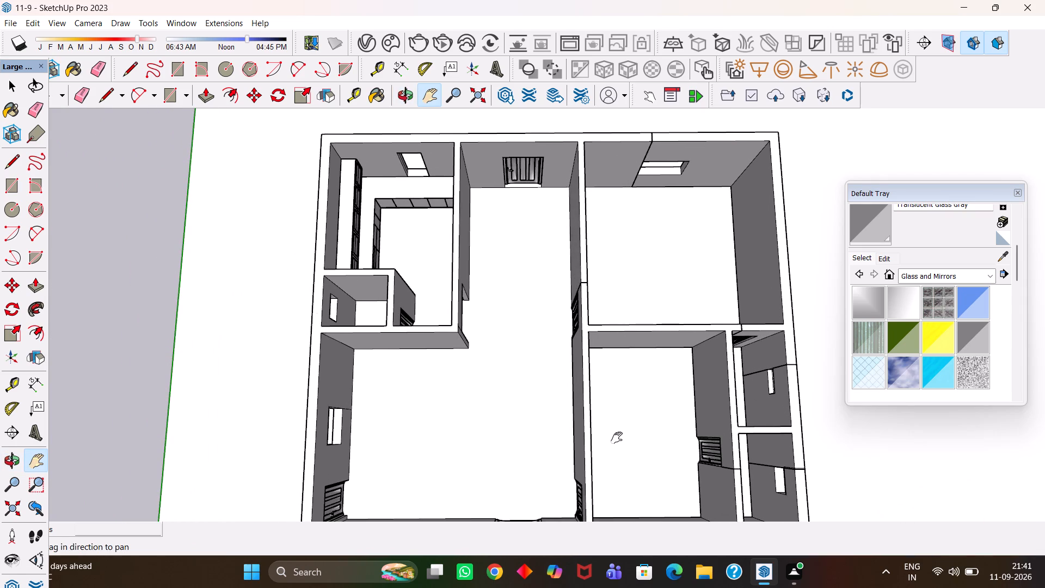
scroll(617, 438, "up", 3)
scroll(617, 438, "down", 3)
left_click_drag(623, 431, 581, 435)
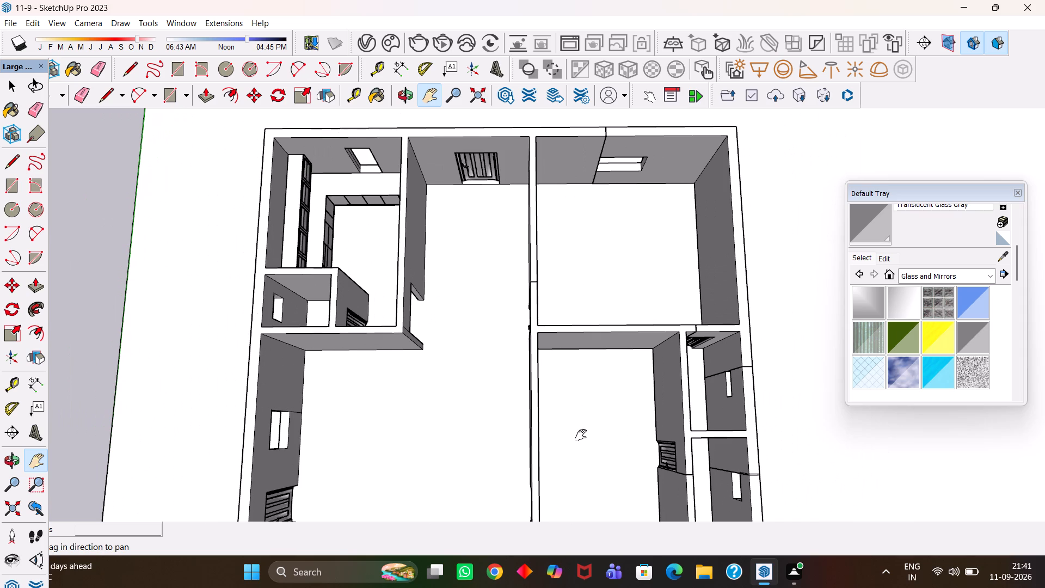
Save the model.
key("ctrl+s")
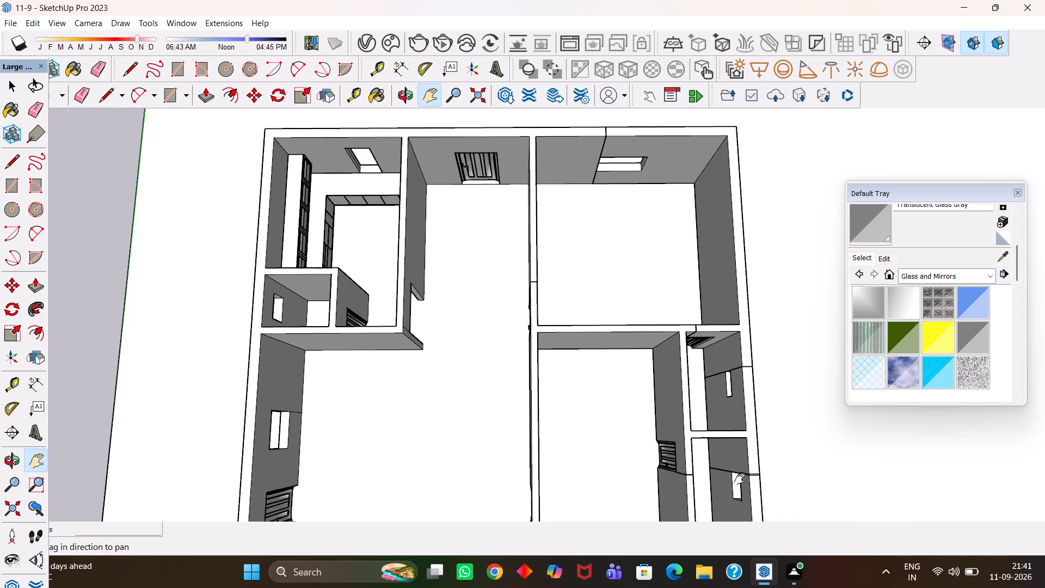
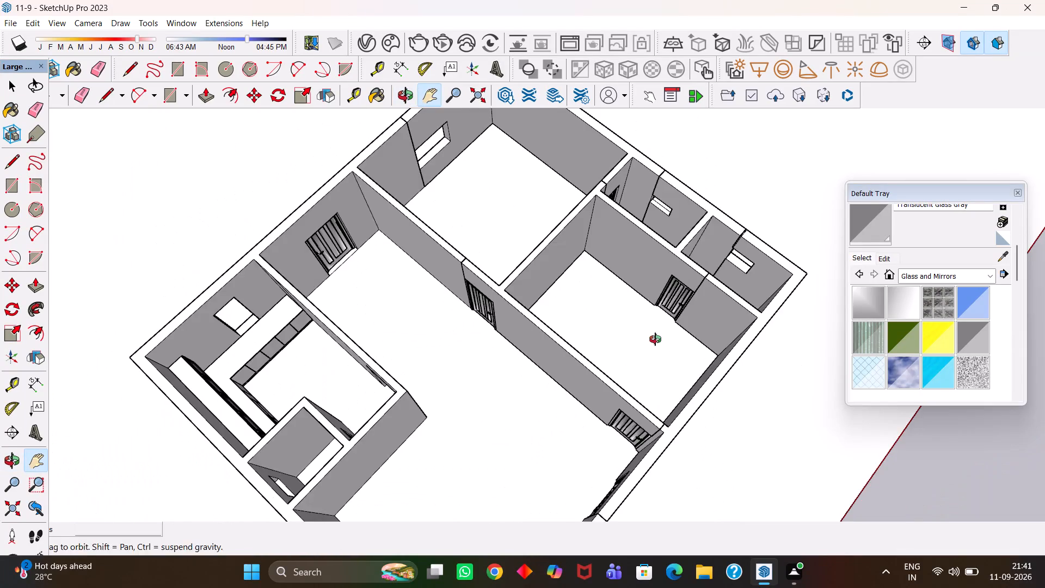
Examine the bedrooms, the bathrooms and their doors and windows at an angle from above.
left_click_drag(647, 294, 601, 344)
scroll(556, 332, "up", 2)
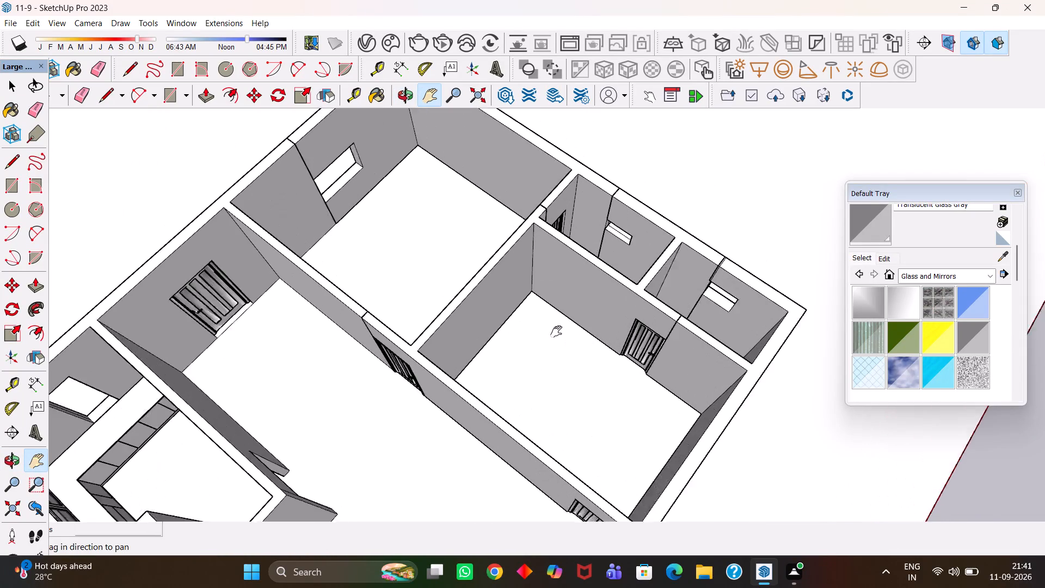
scroll(556, 332, "up", 1)
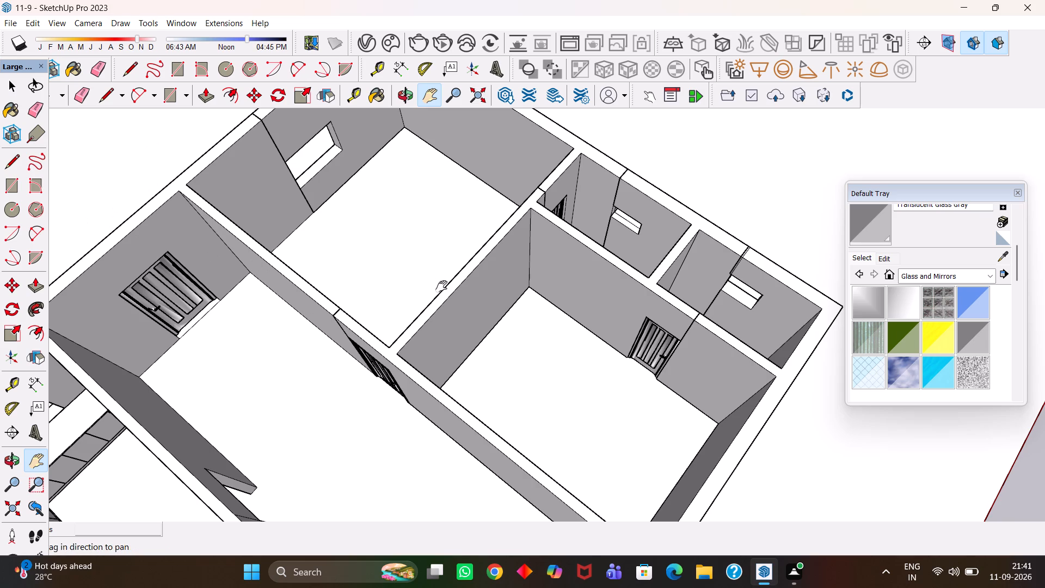
scroll(443, 299, "up", 8)
scroll(437, 283, "down", 5)
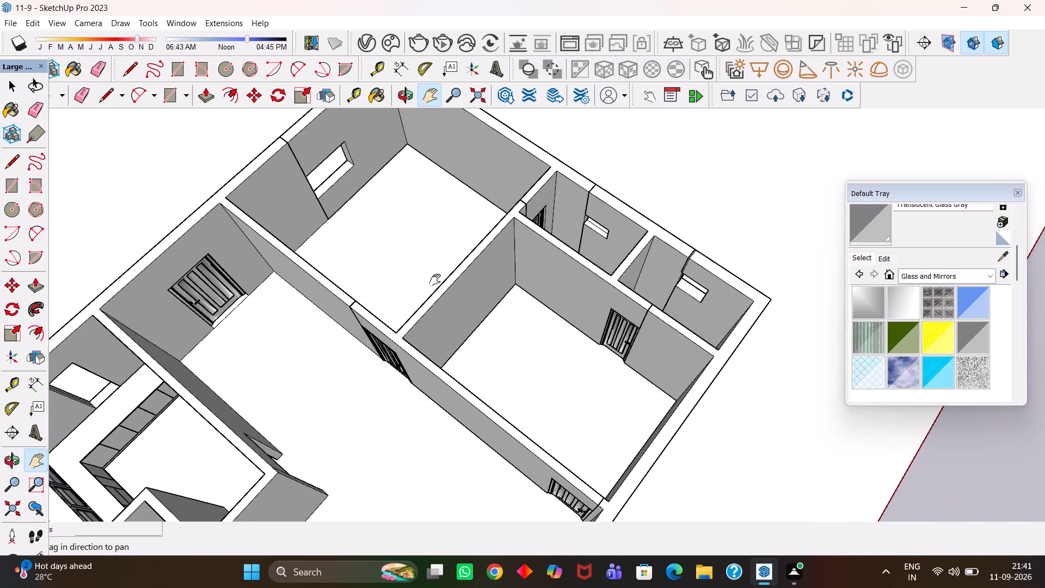
scroll(435, 278, "down", 3)
scroll(435, 278, "up", 7)
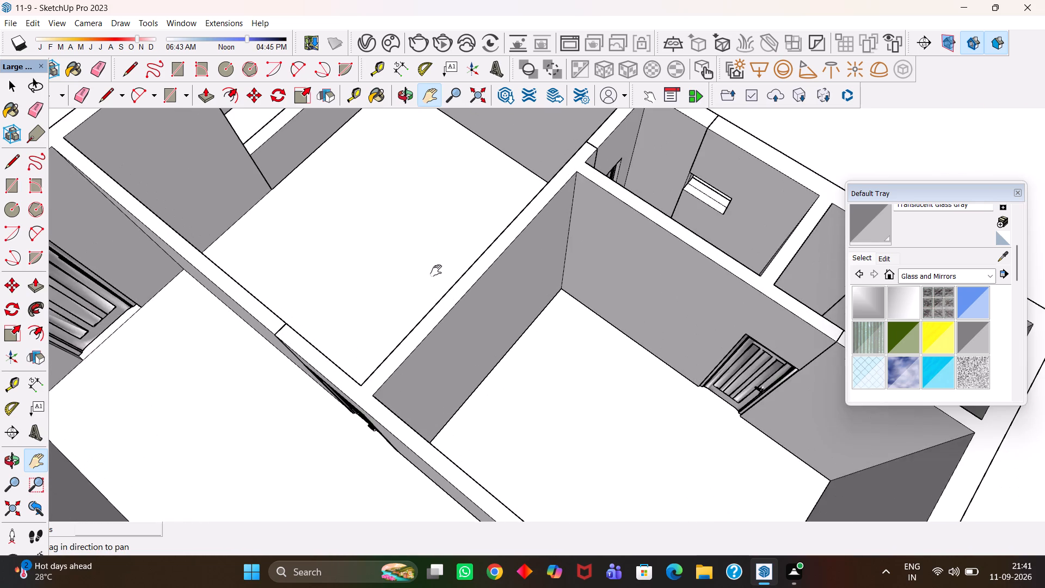
scroll(436, 271, "down", 9)
middle_click_drag(485, 297, 356, 308)
scroll(356, 308, "up", 2)
middle_click_drag(488, 287, 483, 294)
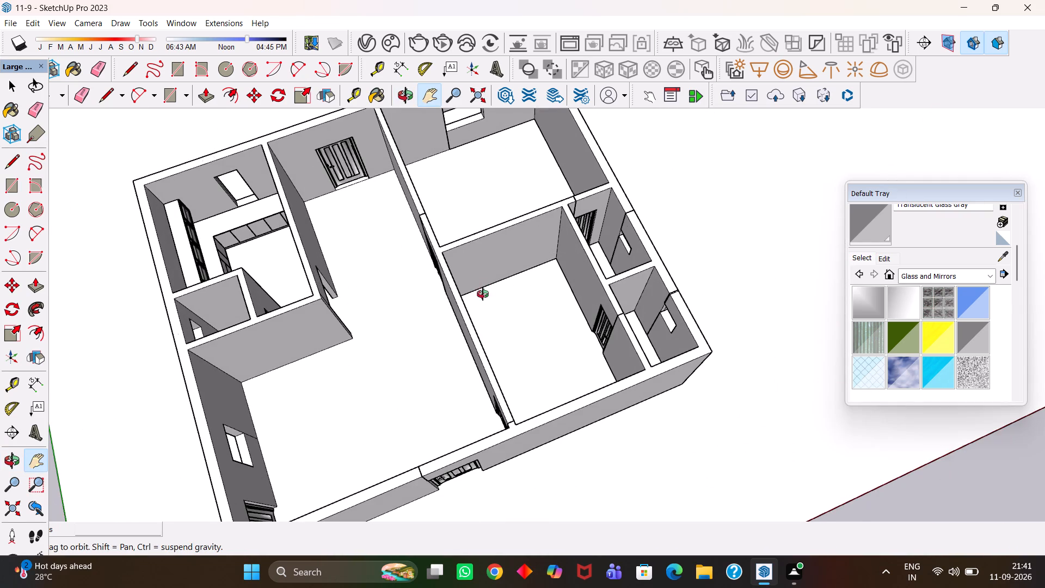
middle_click_drag(483, 294, 399, 258)
scroll(402, 280, "up", 2)
scroll(399, 258, "down", 4)
Examine the whole house layout from above, checking the doorways and window openings of every room.
left_click_drag(395, 238, 452, 262)
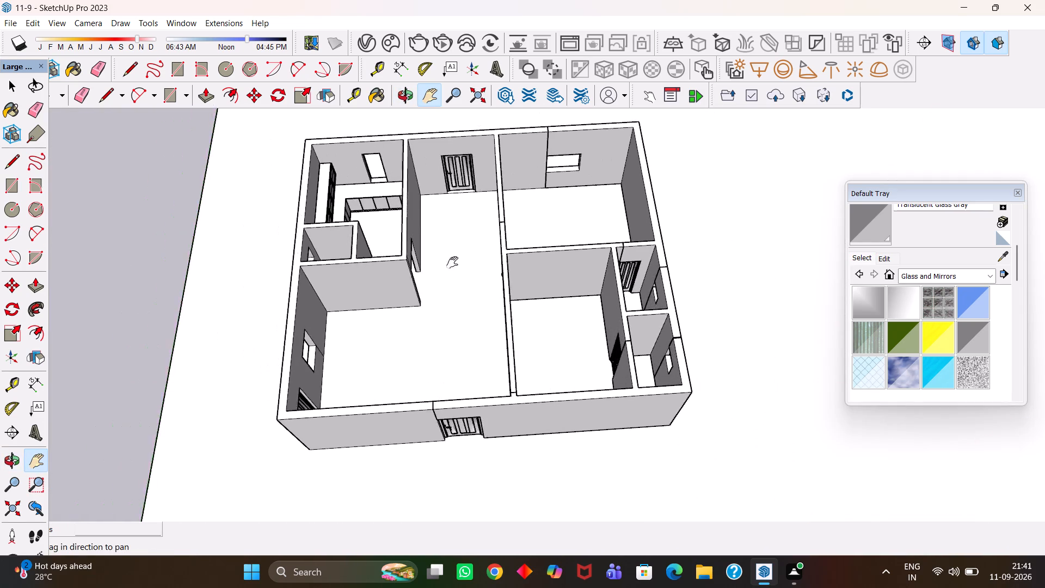
left_click_drag(452, 262, 499, 280)
middle_click_drag(487, 271, 489, 313)
scroll(489, 313, "up", 1)
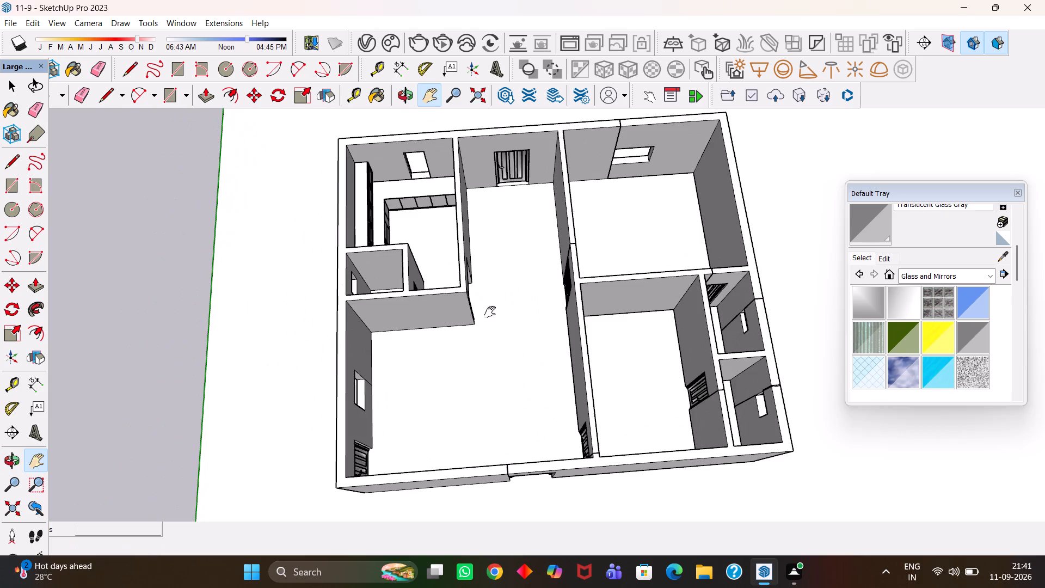
scroll(495, 302, "down", 3)
middle_click_drag(502, 301, 495, 323)
scroll(495, 323, "up", 3)
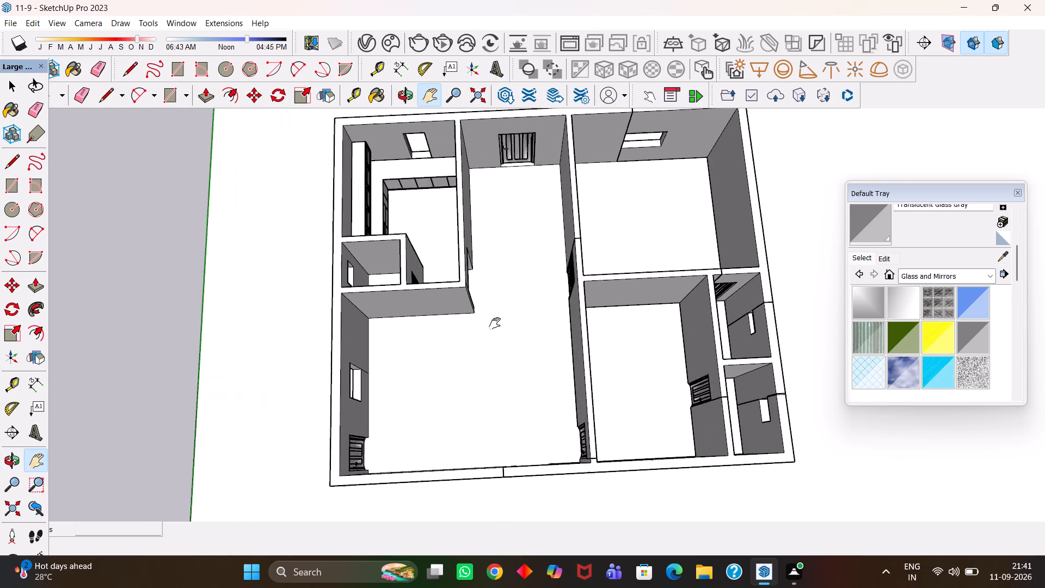
scroll(495, 323, "down", 2)
middle_click_drag(501, 308, 493, 336)
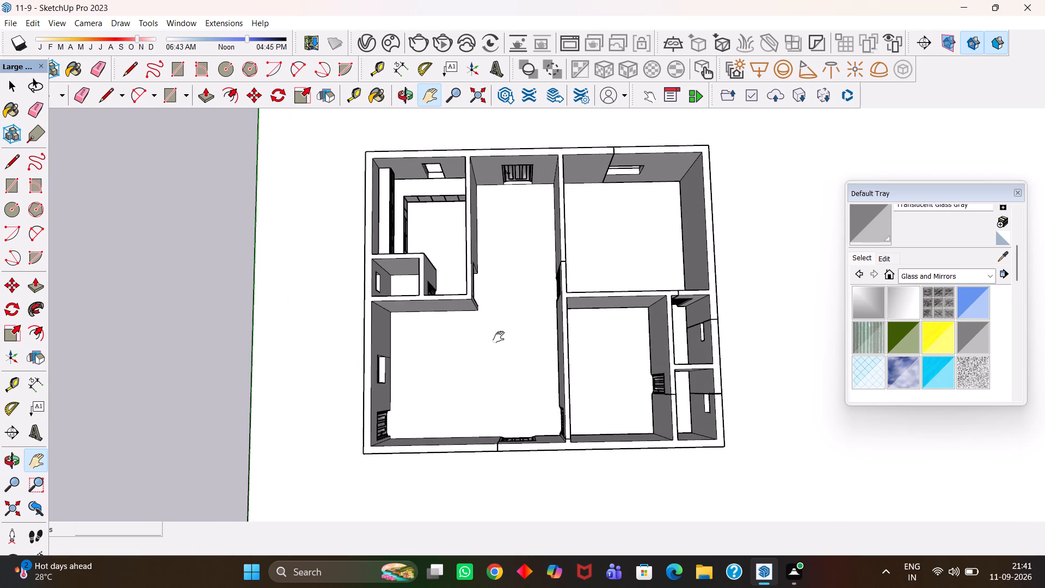
scroll(499, 337, "up", 2)
left_click_drag(503, 336, 468, 366)
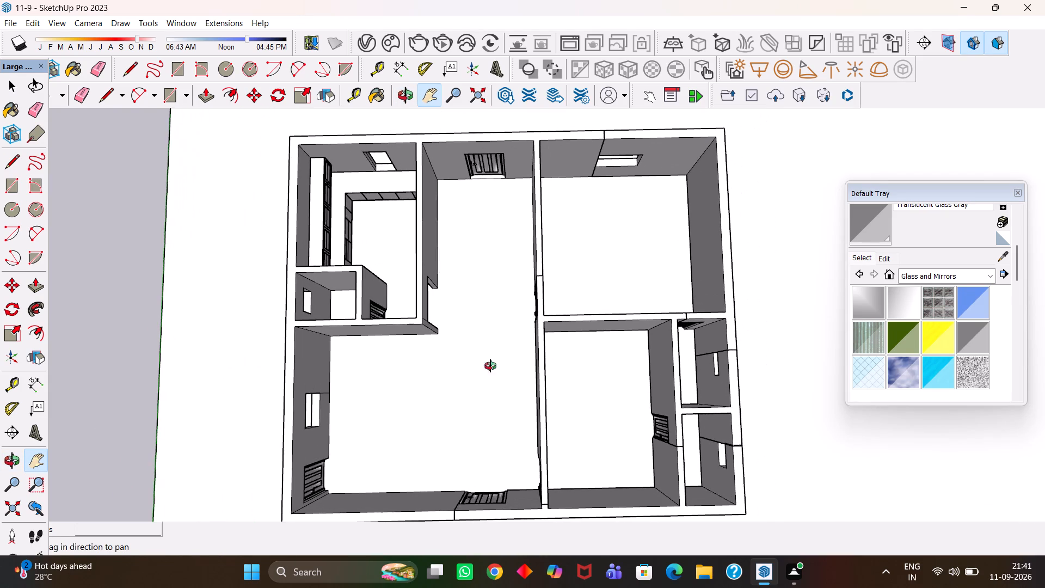
middle_click(491, 366)
scroll(490, 370, "down", 1)
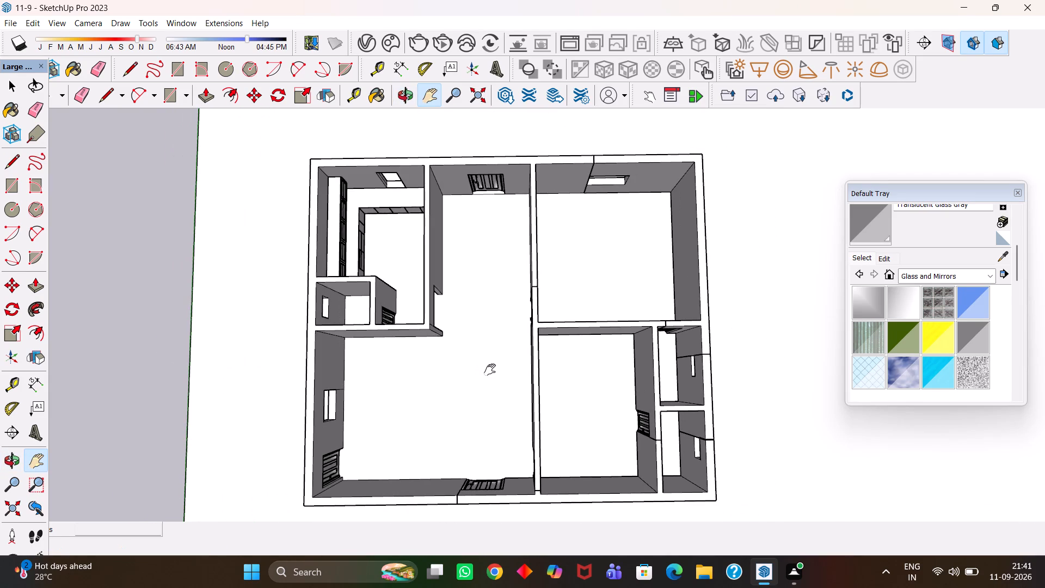
scroll(490, 367, "up", 1)
scroll(490, 366, "down", 3)
left_click_drag(487, 367, 535, 344)
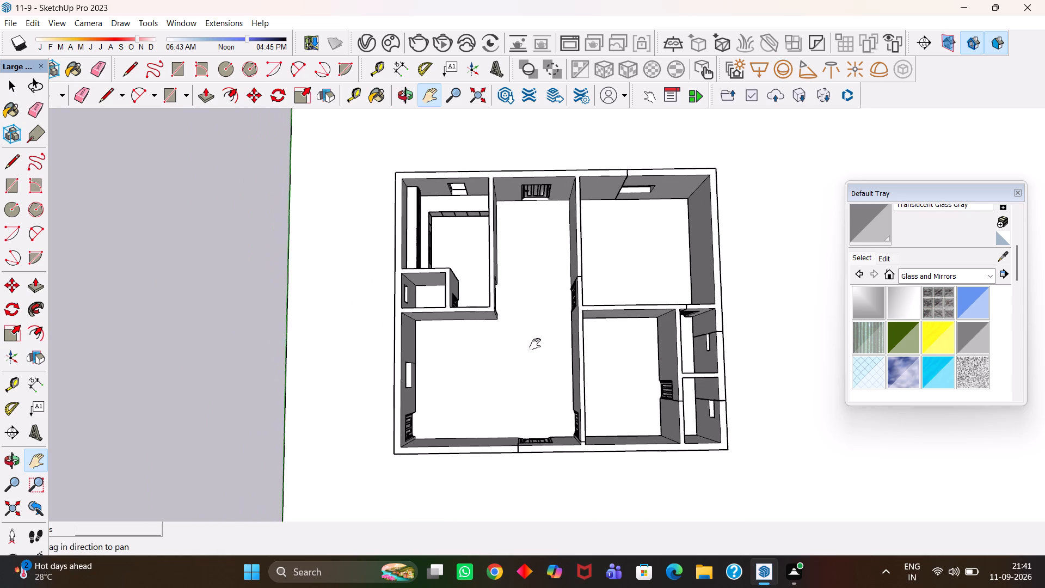
scroll(535, 344, "down", 4)
scroll(535, 344, "up", 8)
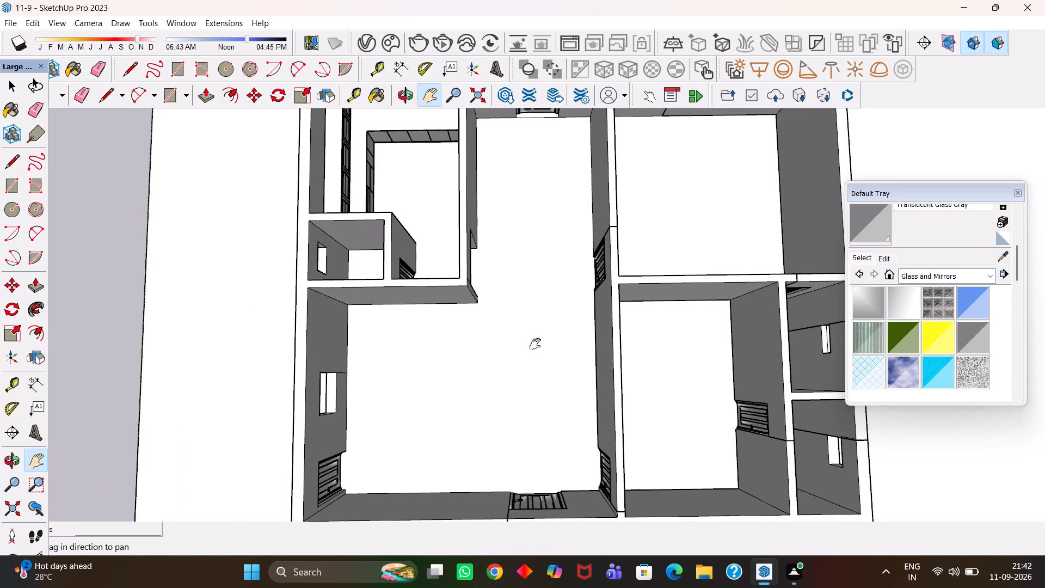
scroll(536, 341, "up", 1)
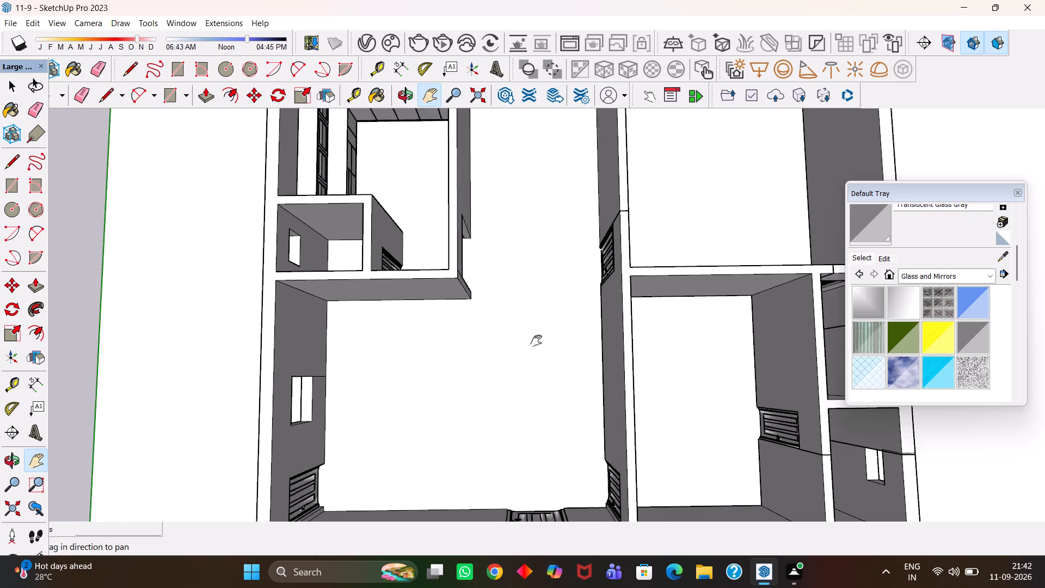
scroll(536, 341, "down", 3)
left_click_drag(565, 336, 463, 348)
middle_click_drag(505, 370, 523, 250)
scroll(523, 250, "up", 2)
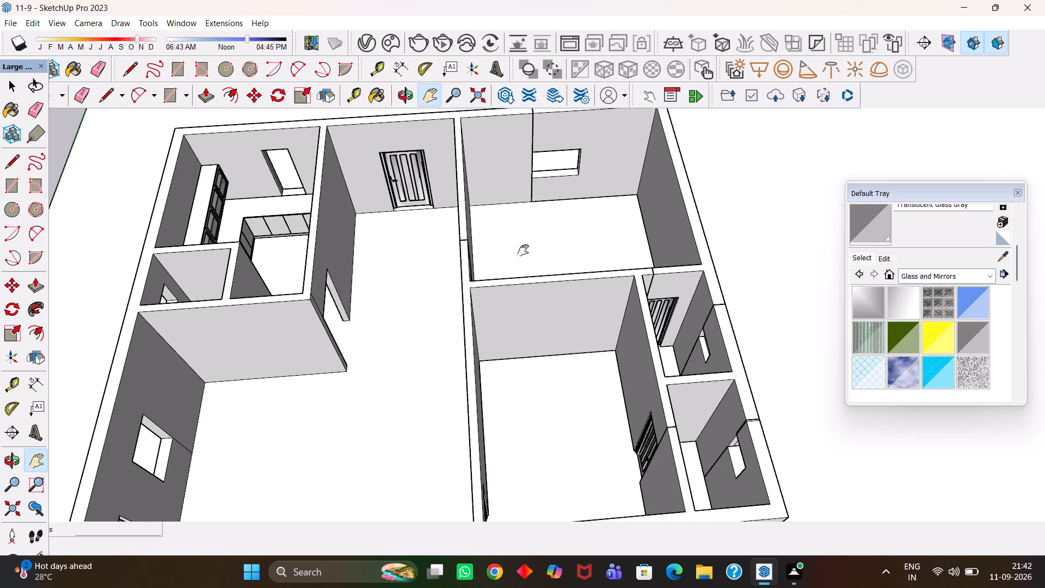
scroll(523, 250, "down", 4)
scroll(447, 452, "up", 4)
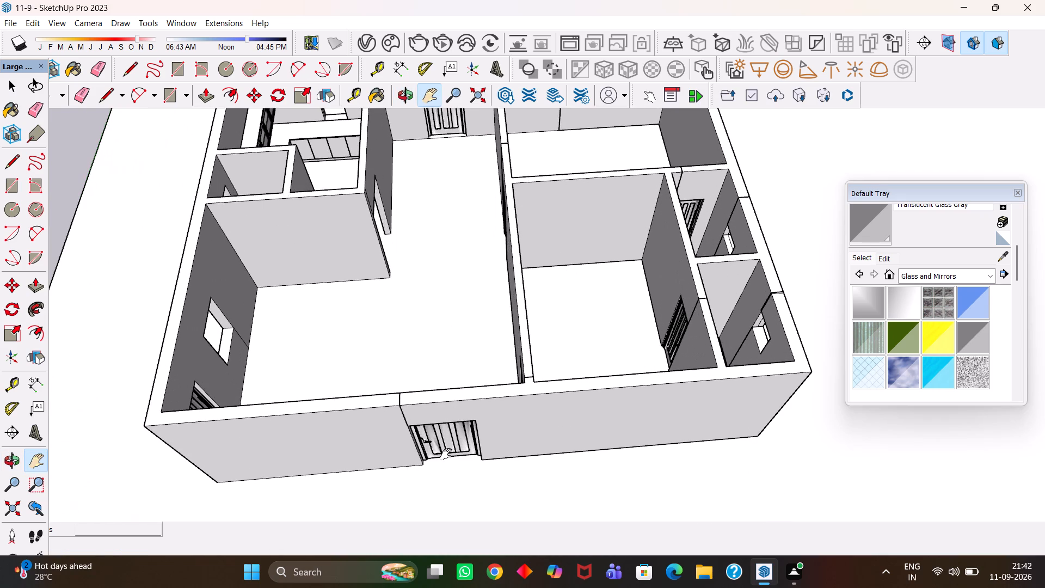
Delete the stray door standing on the ground outside, in front of the house's entrance wall.
middle_click_drag(446, 454, 434, 201)
scroll(397, 416, "up", 1)
scroll(448, 199, "up", 1)
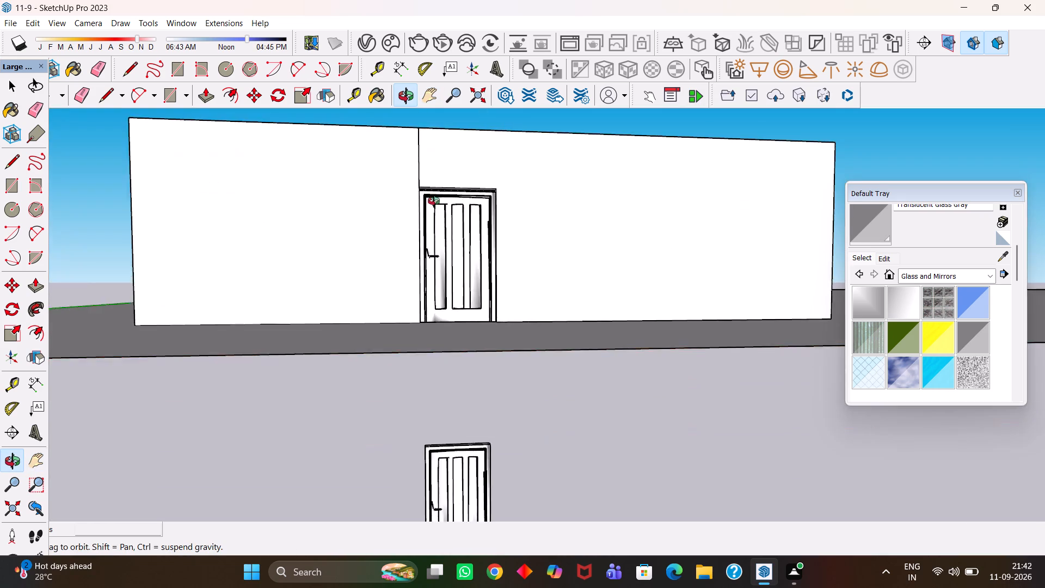
middle_click_drag(434, 201, 423, 285)
scroll(420, 303, "down", 7)
left_click_drag(425, 383, 445, 247)
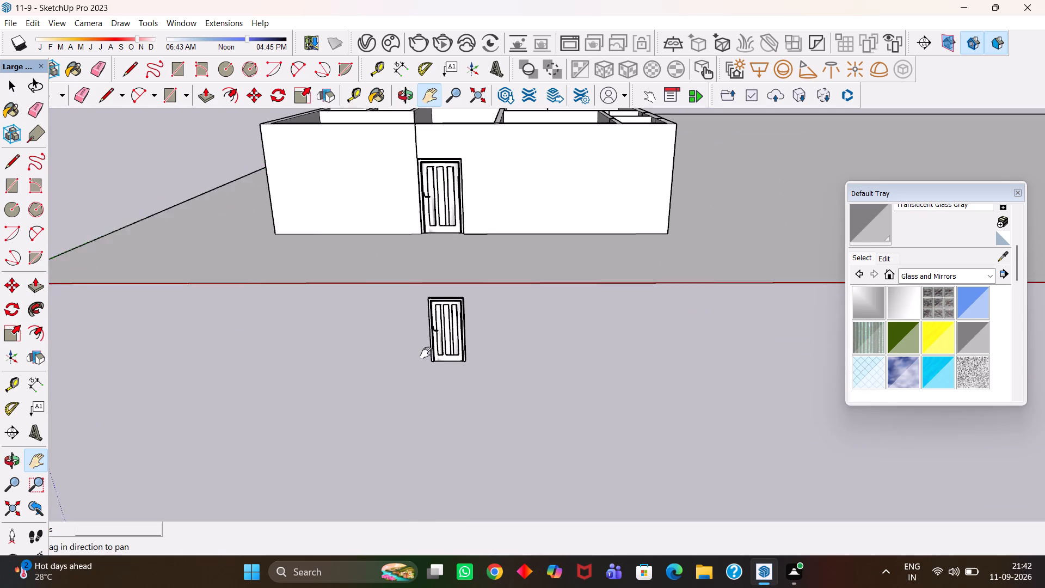
middle_click_drag(426, 353, 461, 304)
scroll(461, 304, "up", 2)
key("space")
left_click(467, 314)
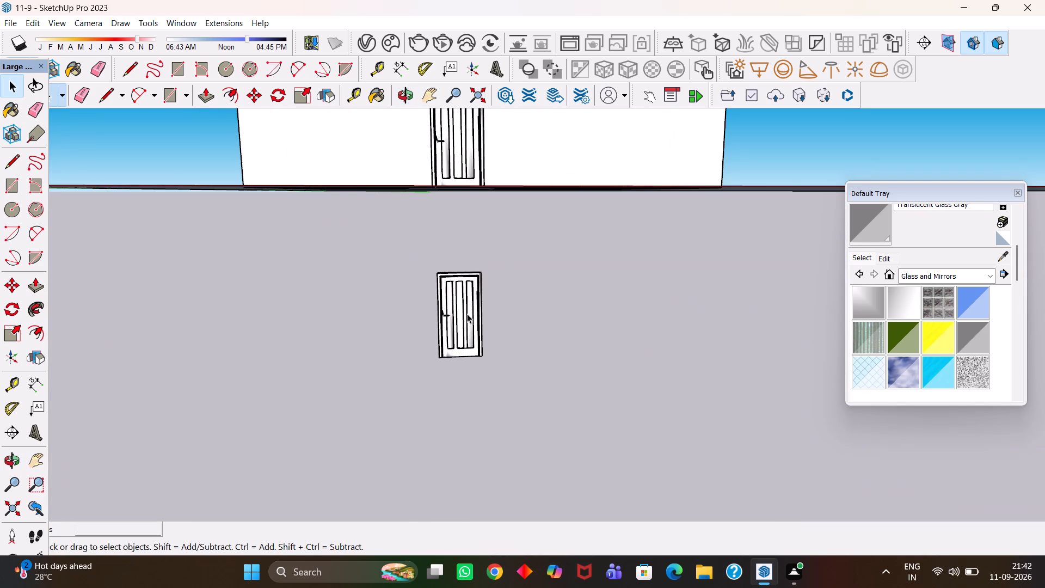
middle_click_drag(467, 314, 463, 349)
key("Delete")
Examine the hall, the door at its far end and the adjoining rooms from the entrance side.
scroll(463, 349, "down", 3)
key("h")
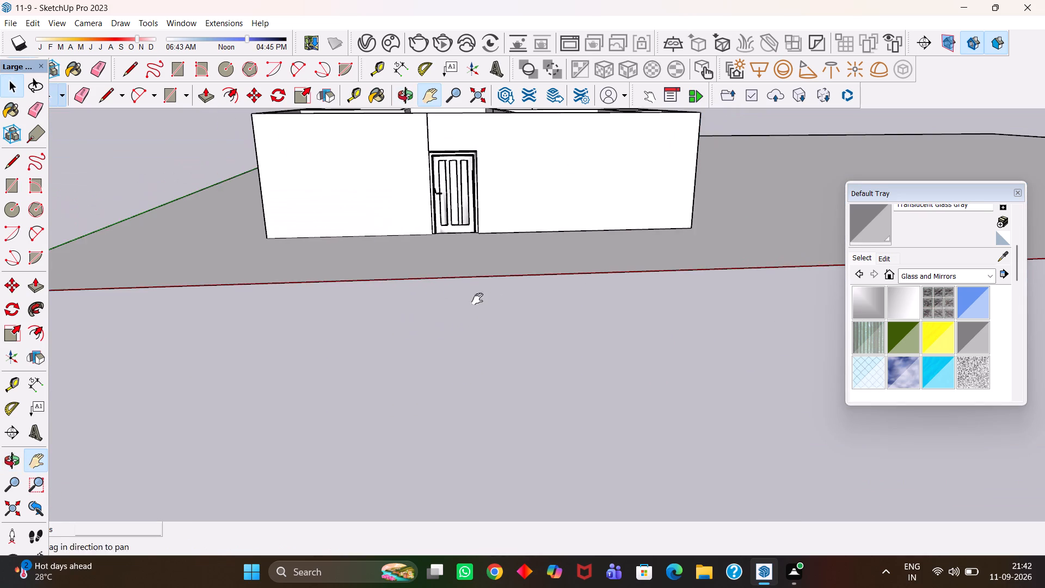
middle_click_drag(471, 288, 477, 364)
scroll(477, 363, "up", 1)
left_click_drag(463, 272, 471, 341)
left_click_drag(474, 258, 458, 351)
middle_click_drag(452, 282, 416, 319)
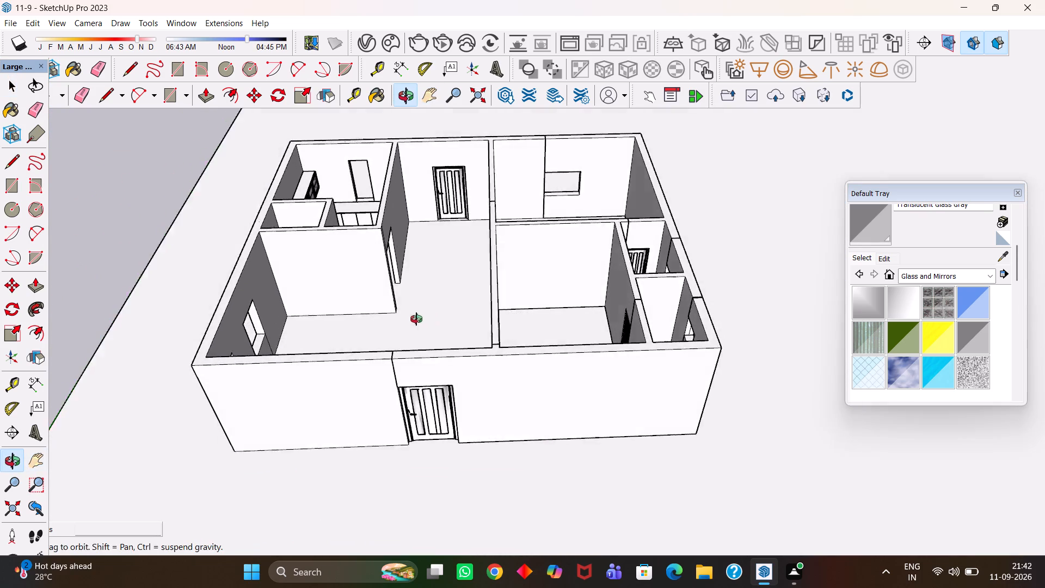
middle_click_drag(416, 319, 414, 319)
scroll(414, 319, "up", 3)
scroll(425, 321, "down", 4)
middle_click_drag(459, 250, 467, 301)
scroll(467, 301, "up", 3)
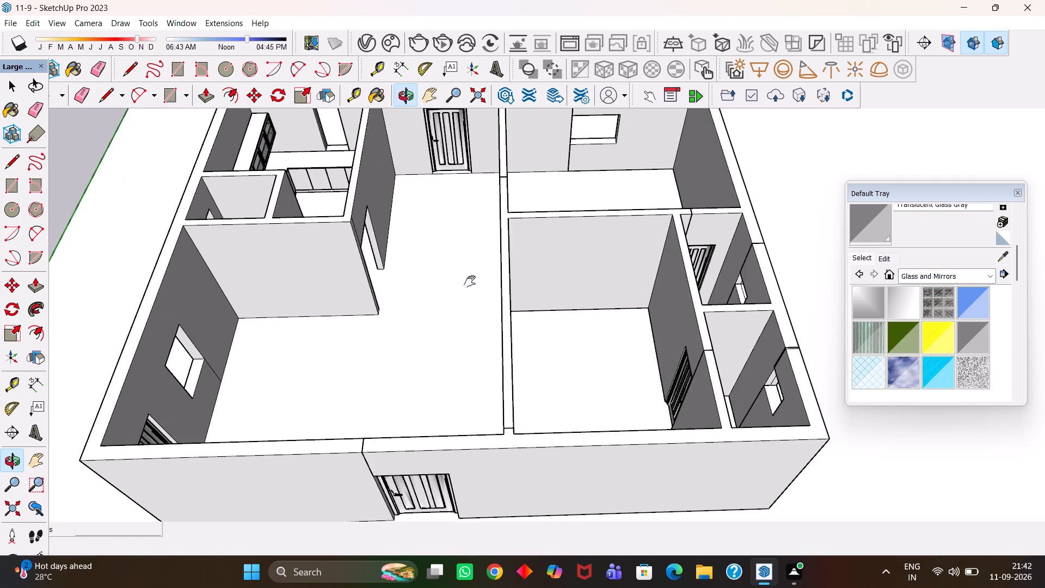
left_click_drag(459, 224, 494, 348)
scroll(490, 282, "up", 9)
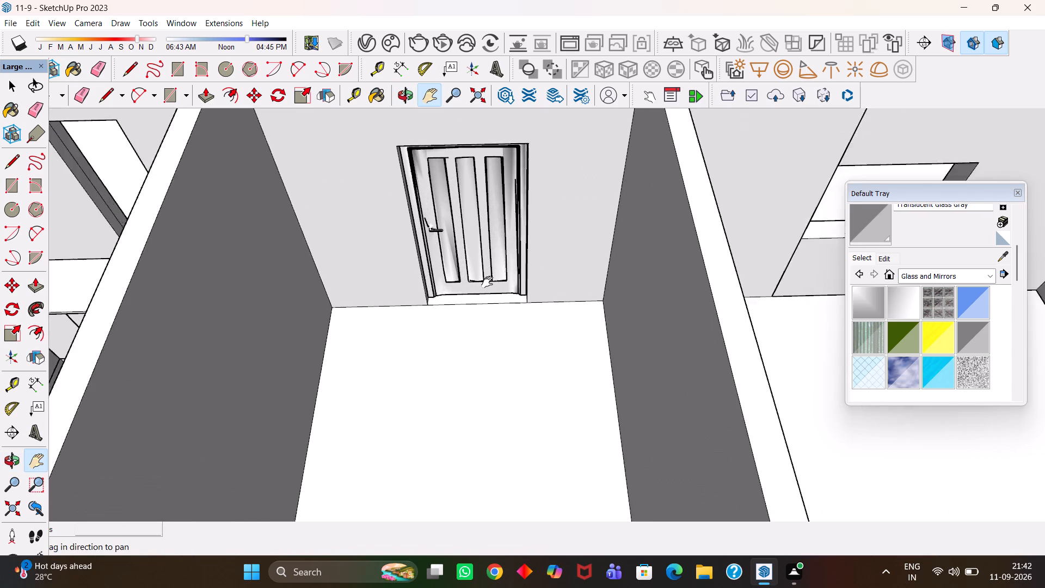
scroll(487, 282, "up", 1)
scroll(487, 282, "down", 13)
key("h")
left_click_drag(496, 348, 484, 272)
scroll(484, 270, "down", 5)
scroll(482, 316, "up", 9)
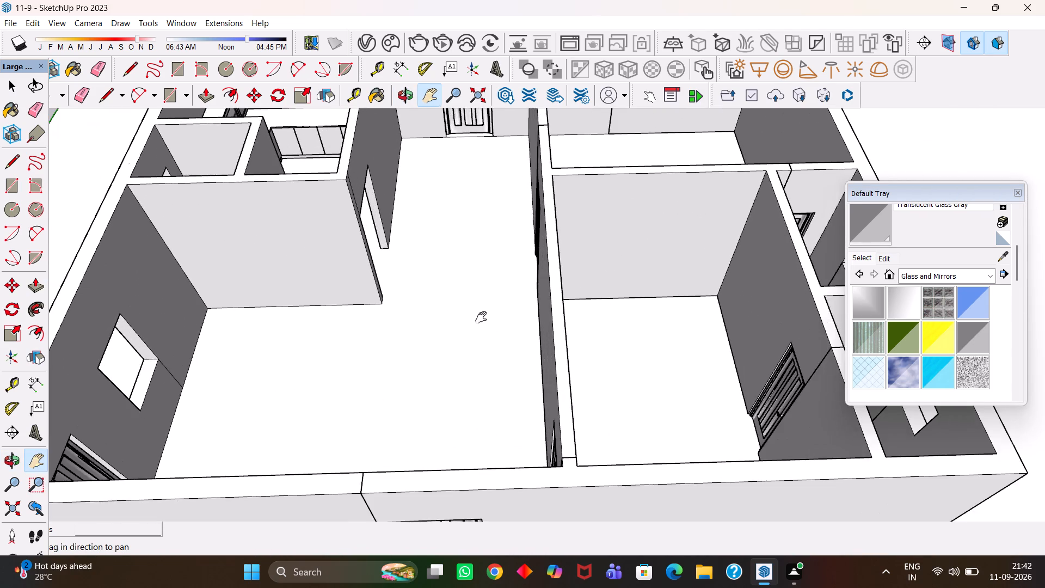
scroll(481, 317, "down", 9)
scroll(472, 280, "up", 8)
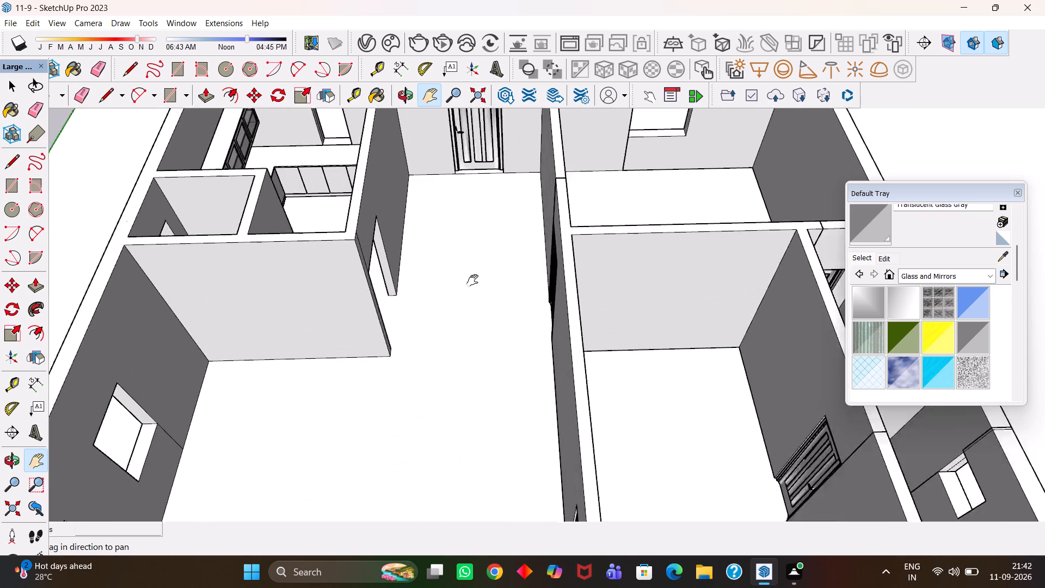
scroll(472, 280, "up", 1)
scroll(472, 280, "down", 5)
Examine the full floor layout from above, including the kitchen, the bedrooms and the two bathrooms.
left_click_drag(485, 309, 353, 287)
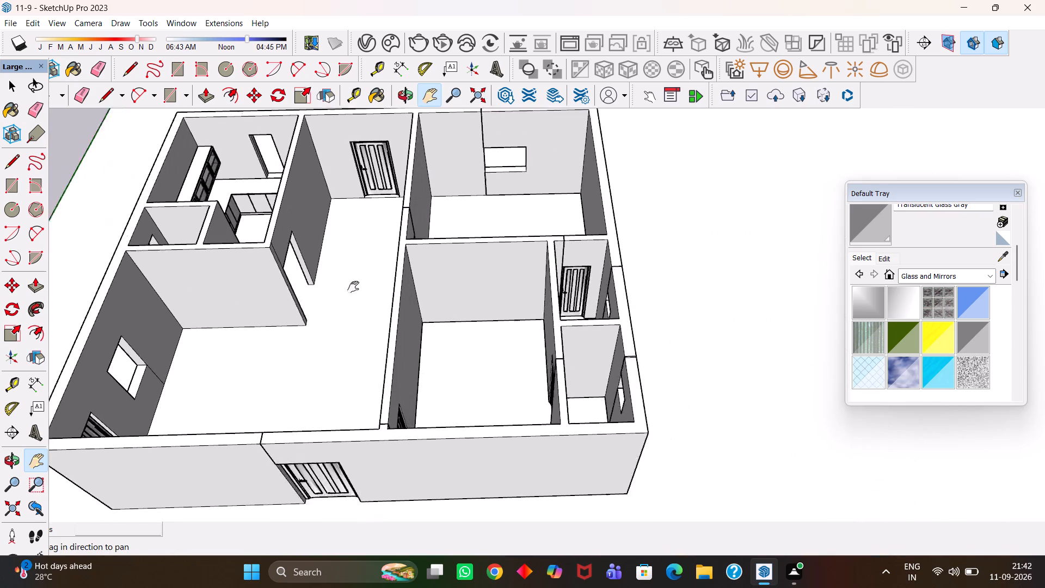
left_click_drag(353, 287, 335, 281)
scroll(342, 271, "down", 4)
middle_click_drag(361, 240, 365, 364)
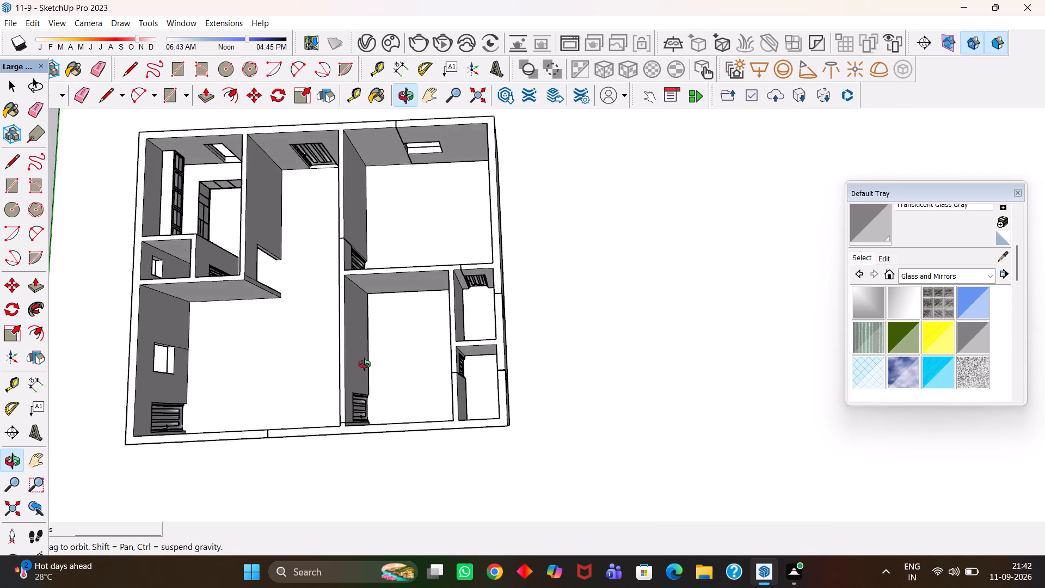
middle_click_drag(365, 364, 369, 370)
left_click_drag(368, 339, 380, 357)
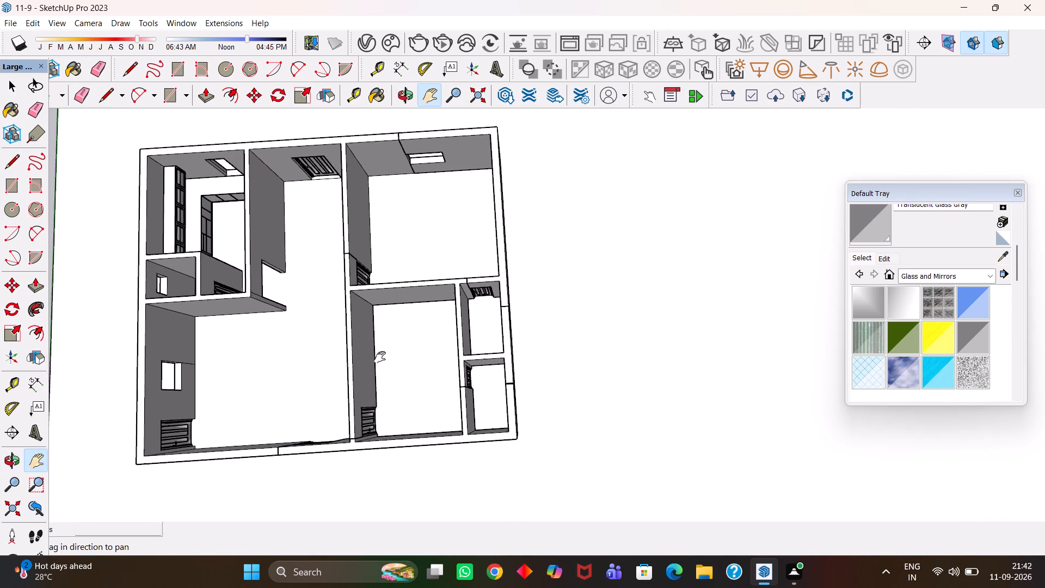
left_click_drag(380, 357, 386, 363)
middle_click_drag(418, 363, 396, 365)
scroll(396, 365, "up", 3)
scroll(403, 359, "down", 3)
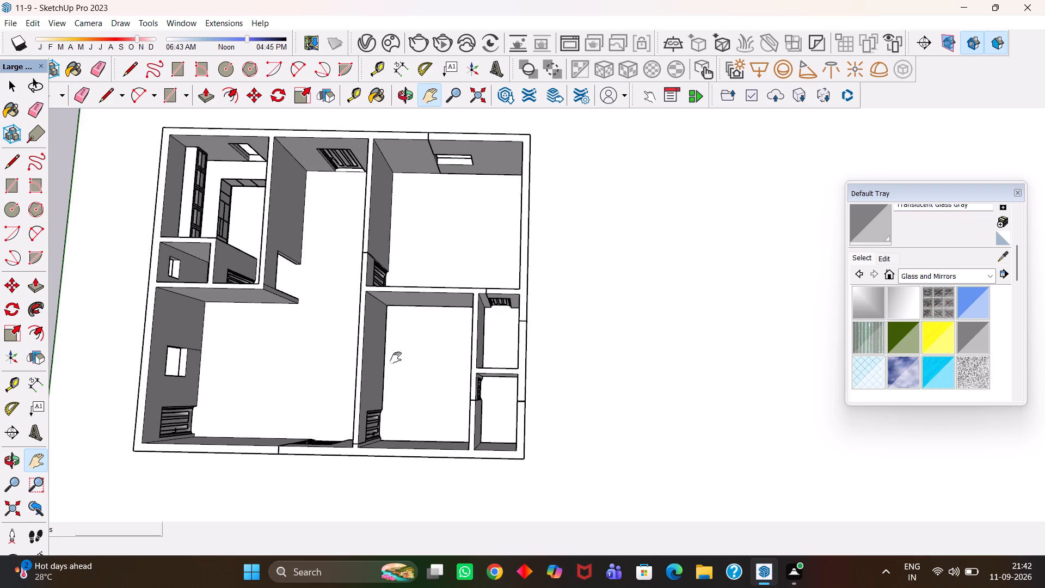
middle_click_drag(411, 358, 424, 358)
scroll(426, 358, "up", 1)
left_click_drag(371, 332, 562, 350)
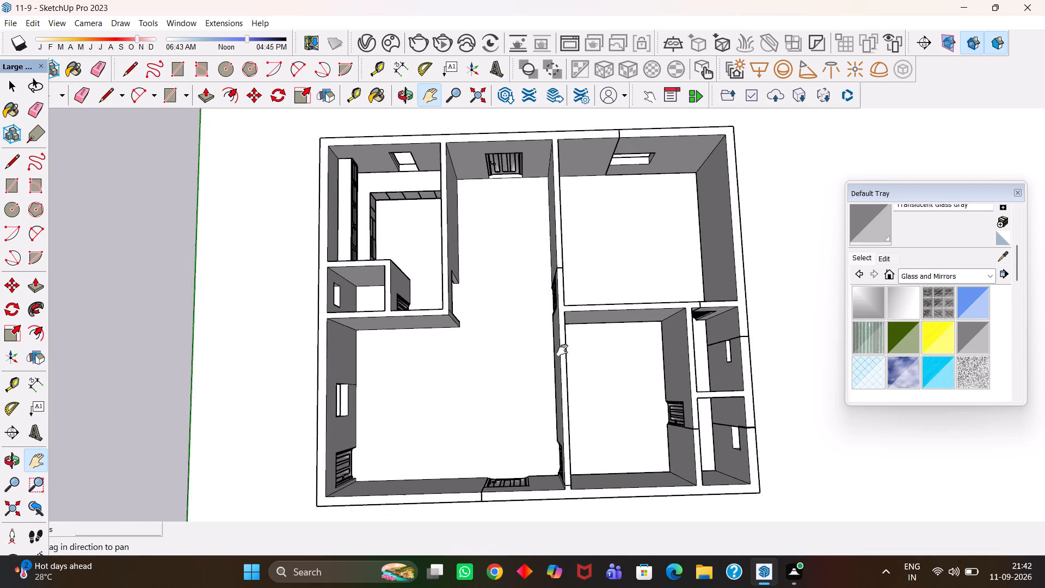
left_click_drag(562, 350, 662, 341)
left_click_drag(662, 341, 575, 353)
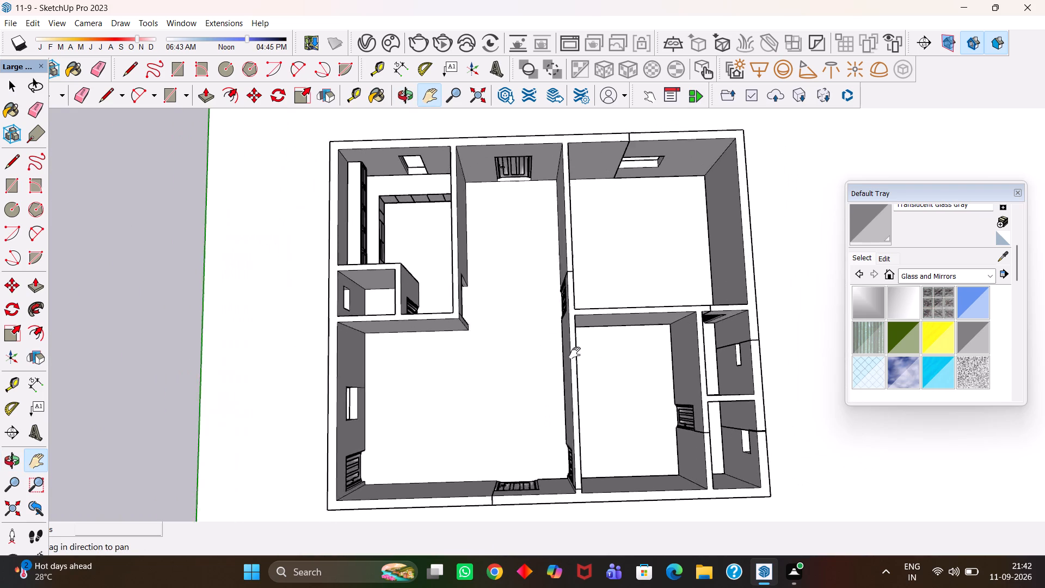
left_click_drag(575, 353, 625, 352)
scroll(610, 354, "up", 4)
key("h")
scroll(609, 354, "down", 6)
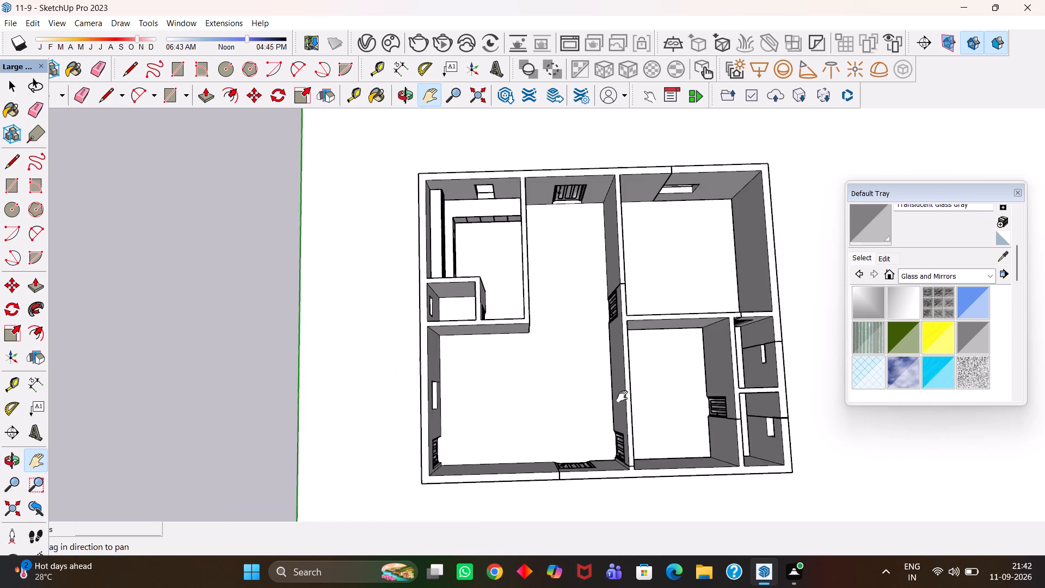
Examine the entrance door in the front wall up close and the rooms behind it.
left_click_drag(622, 396, 541, 326)
scroll(543, 364, "up", 4)
middle_click_drag(564, 389, 526, 233)
scroll(462, 379, "up", 3)
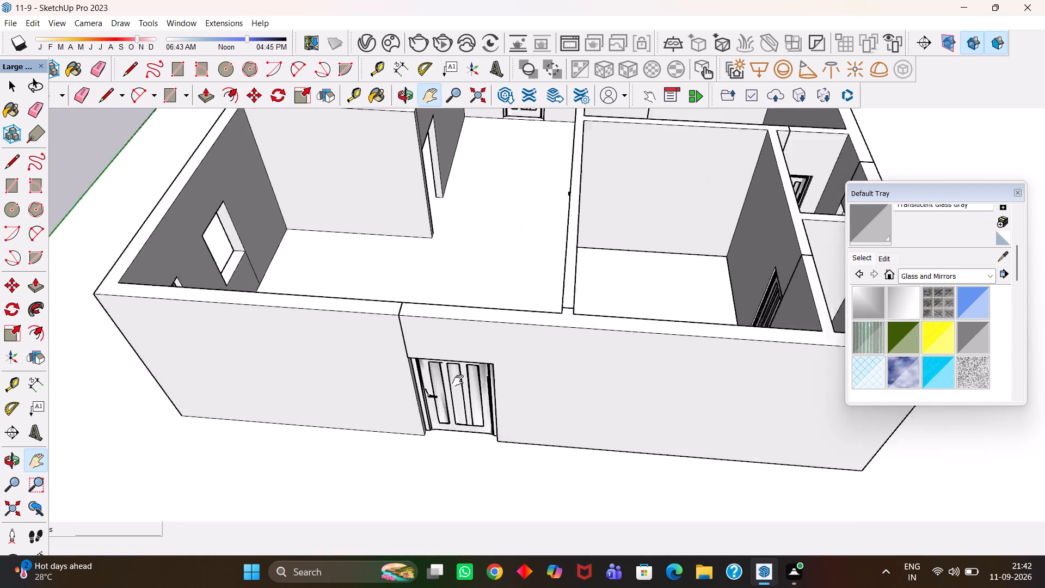
scroll(458, 381, "up", 2)
middle_click_drag(447, 402, 487, 389)
scroll(484, 389, "up", 3)
key("h")
scroll(486, 389, "down", 5)
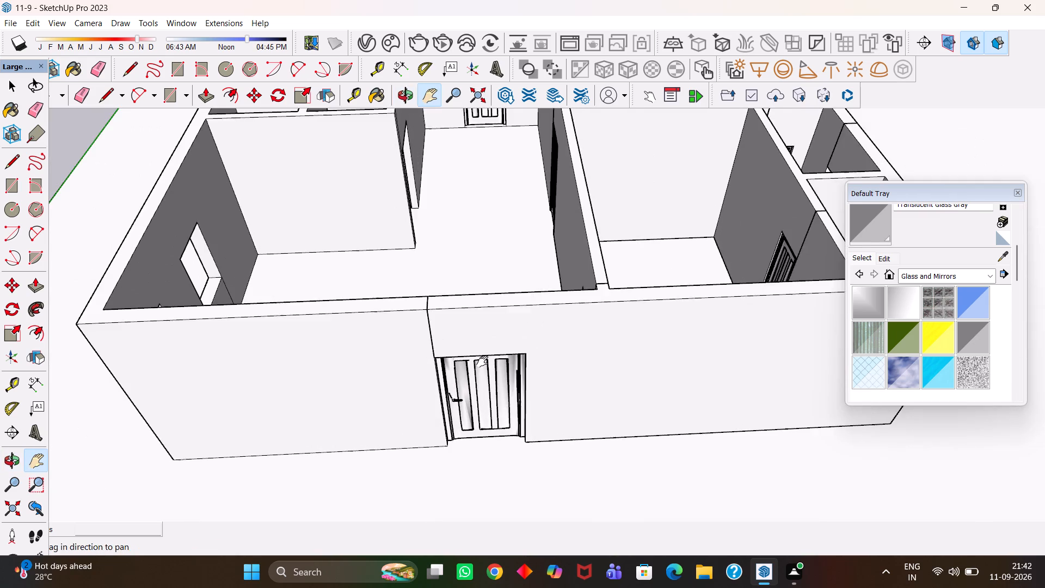
middle_click_drag(480, 312, 476, 410)
scroll(476, 410, "down", 6)
scroll(477, 301, "up", 1)
left_click_drag(477, 284, 488, 335)
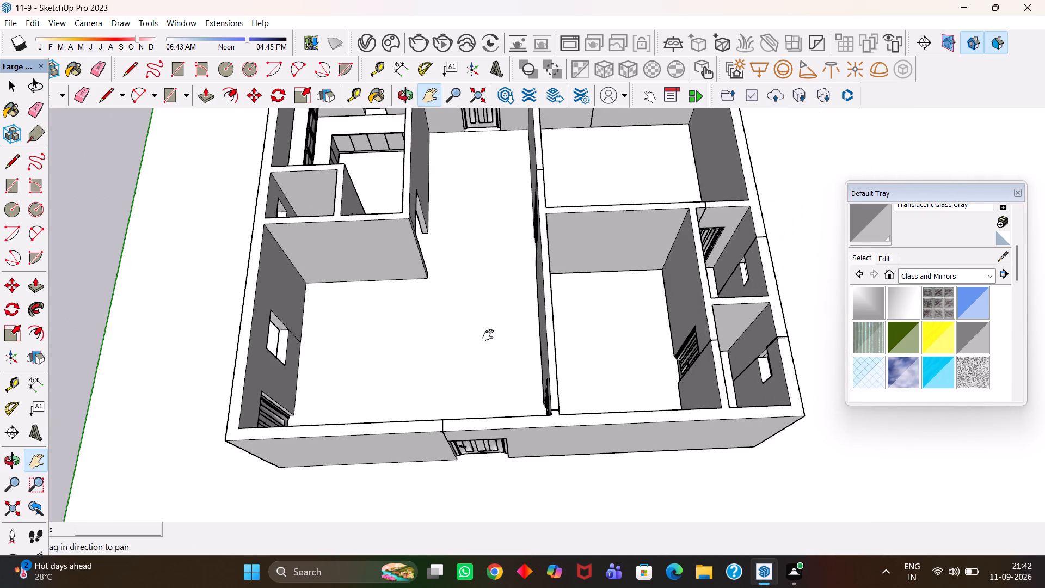
Examine the whole floor layout from above, from the kitchen end to the hall's entrance wall and the bathrooms.
left_click_drag(488, 335, 498, 399)
scroll(489, 256, "up", 4)
scroll(487, 259, "down", 5)
scroll(502, 293, "up", 1)
middle_click_drag(505, 336, 517, 367)
scroll(520, 371, "down", 2)
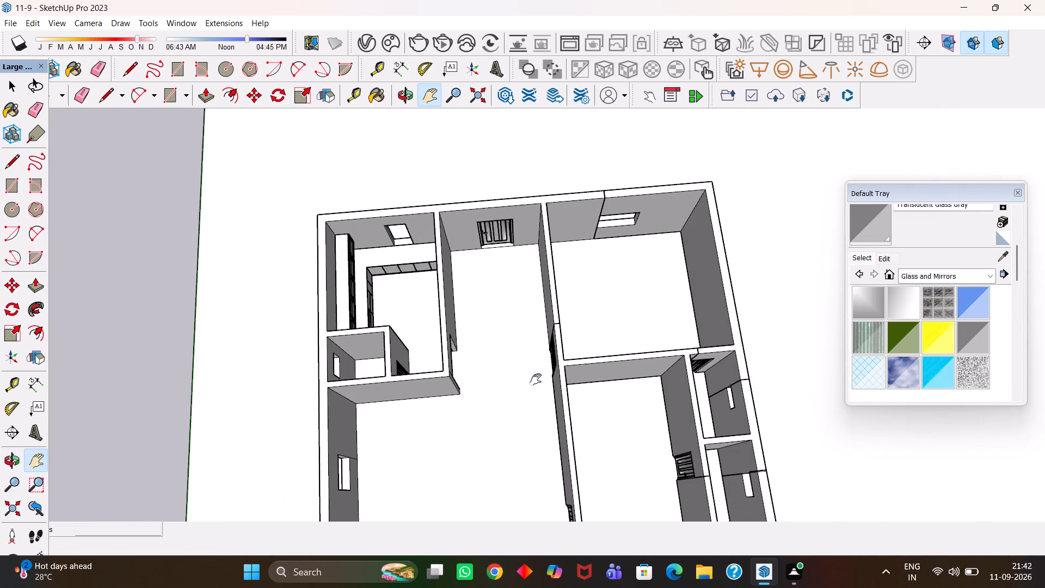
left_click_drag(603, 394, 457, 283)
scroll(456, 278, "down", 4)
middle_click_drag(454, 285, 446, 328)
scroll(454, 289, "up", 4)
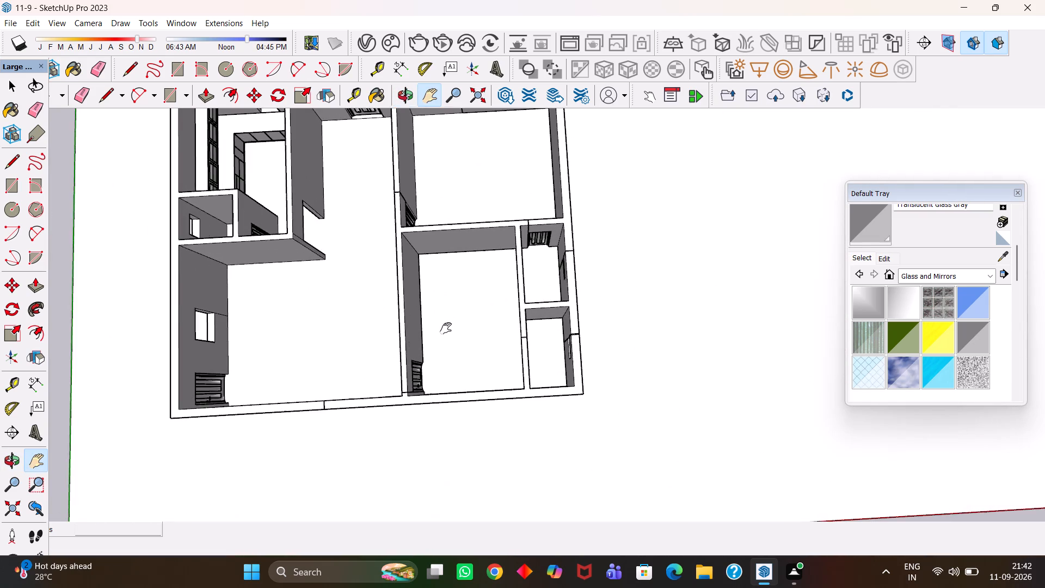
left_click_drag(425, 324, 597, 353)
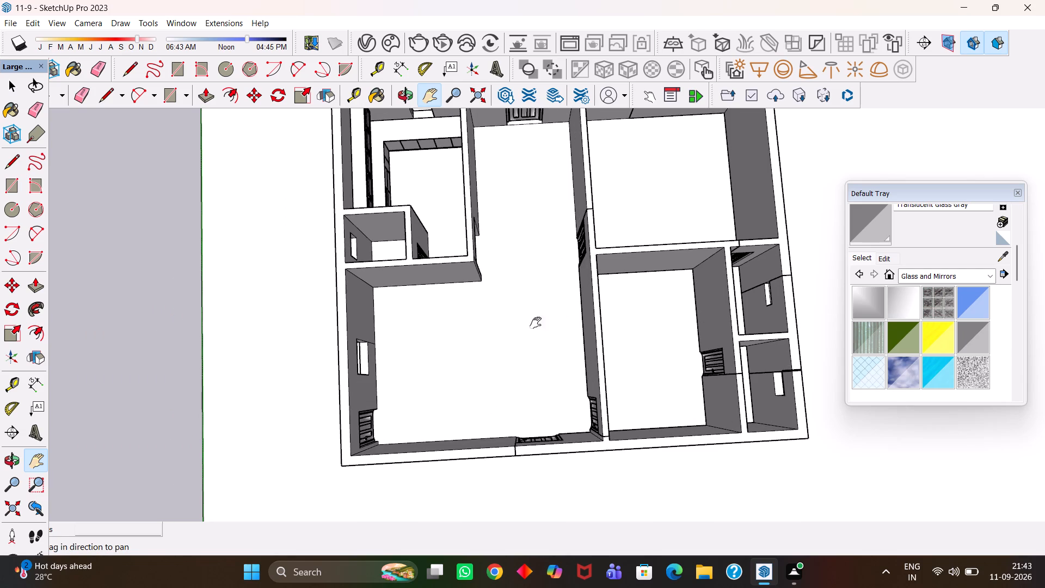
scroll(425, 336, "up", 3)
scroll(425, 336, "down", 9)
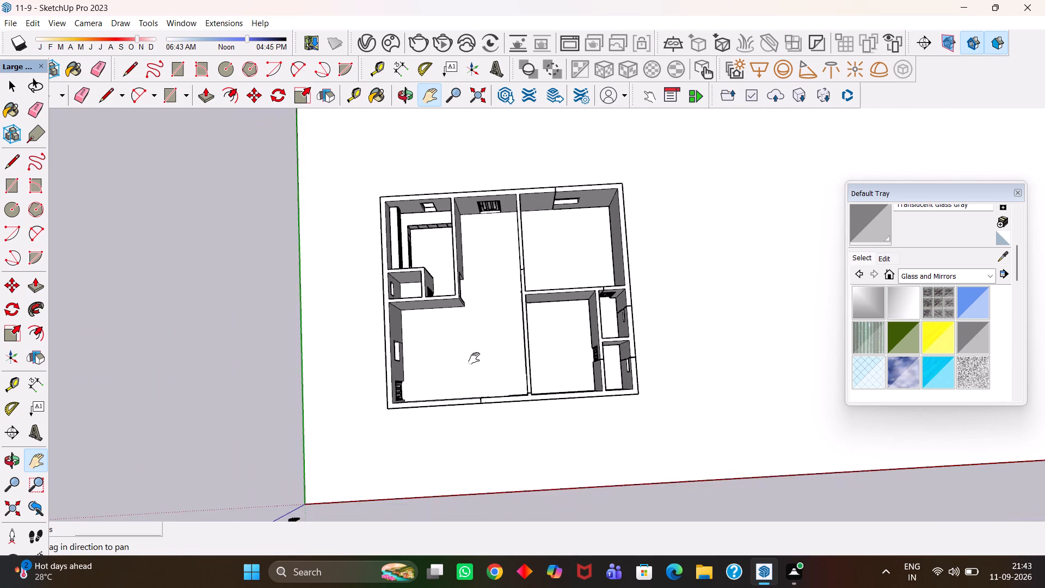
scroll(474, 358, "up", 3)
middle_click_drag(459, 369, 456, 407)
scroll(456, 407, "up", 4)
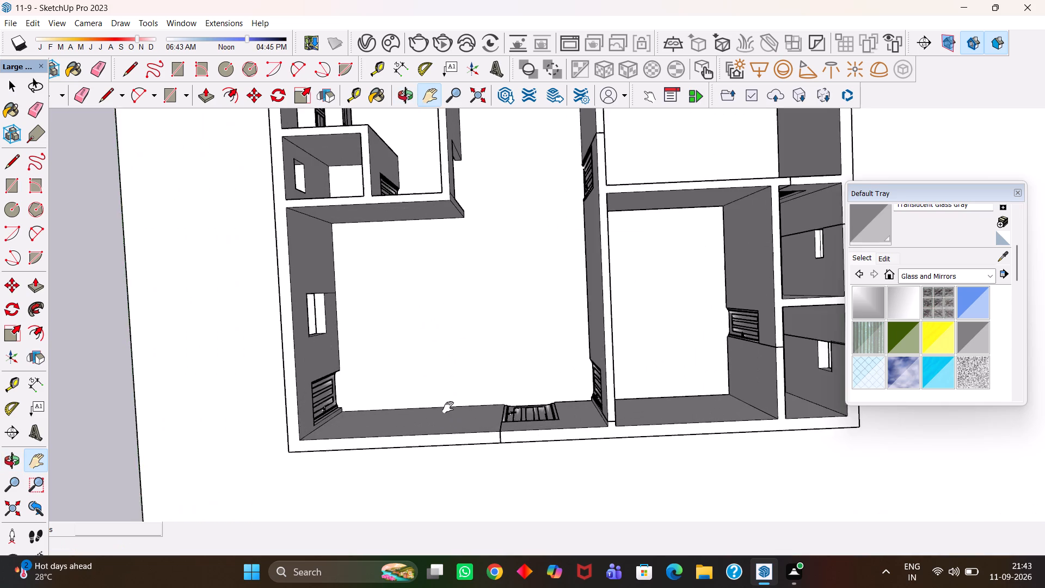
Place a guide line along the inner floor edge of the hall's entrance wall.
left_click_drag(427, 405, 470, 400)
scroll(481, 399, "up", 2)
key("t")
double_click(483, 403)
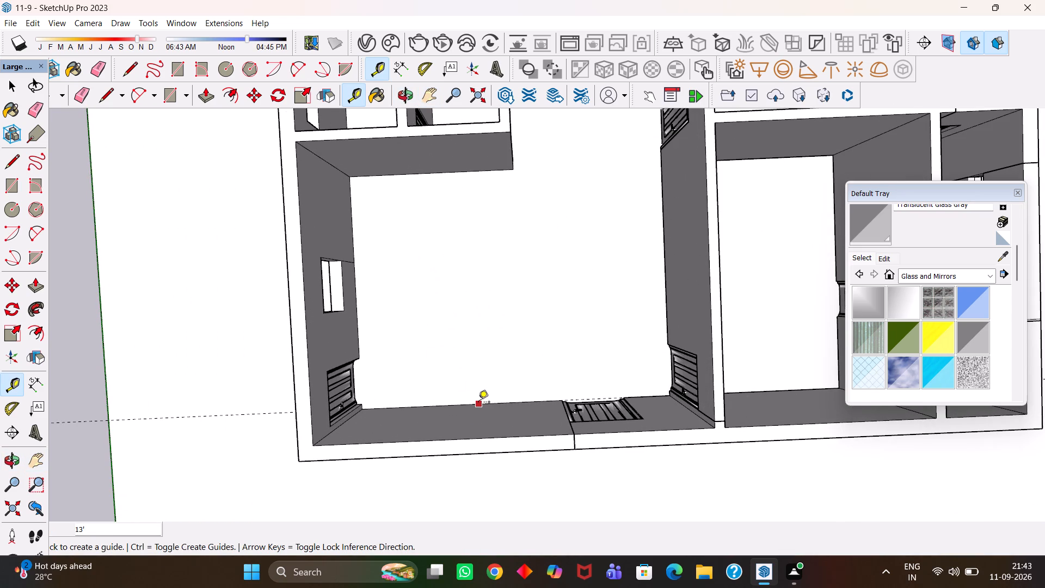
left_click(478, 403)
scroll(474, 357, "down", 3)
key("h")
Examine the house from the entrance side, the bathroom side and above, checking the doors and room layout.
left_click_drag(462, 303, 465, 332)
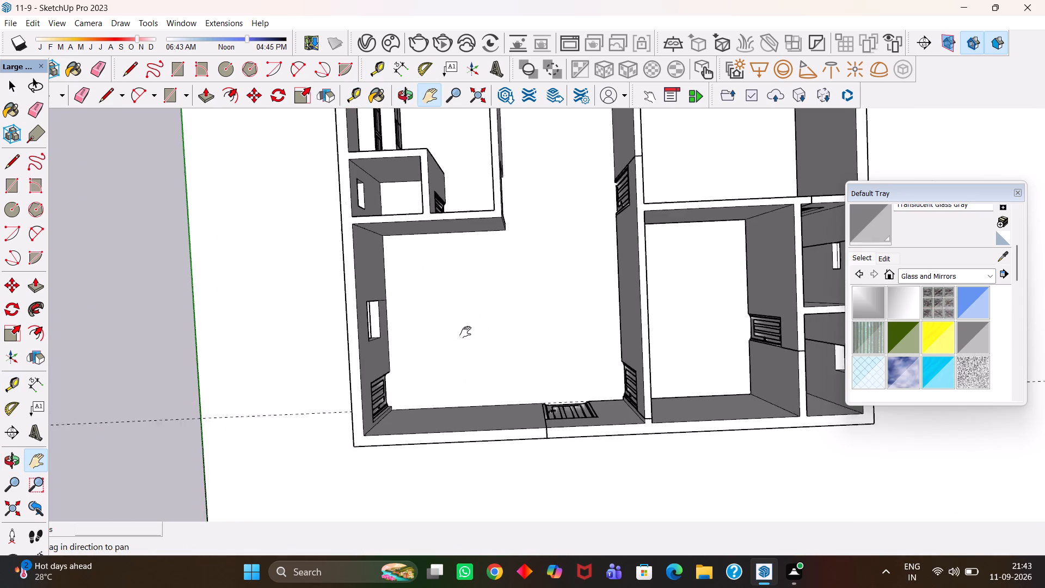
left_click_drag(465, 332, 478, 348)
scroll(490, 356, "down", 6)
middle_click_drag(491, 369, 407, 218)
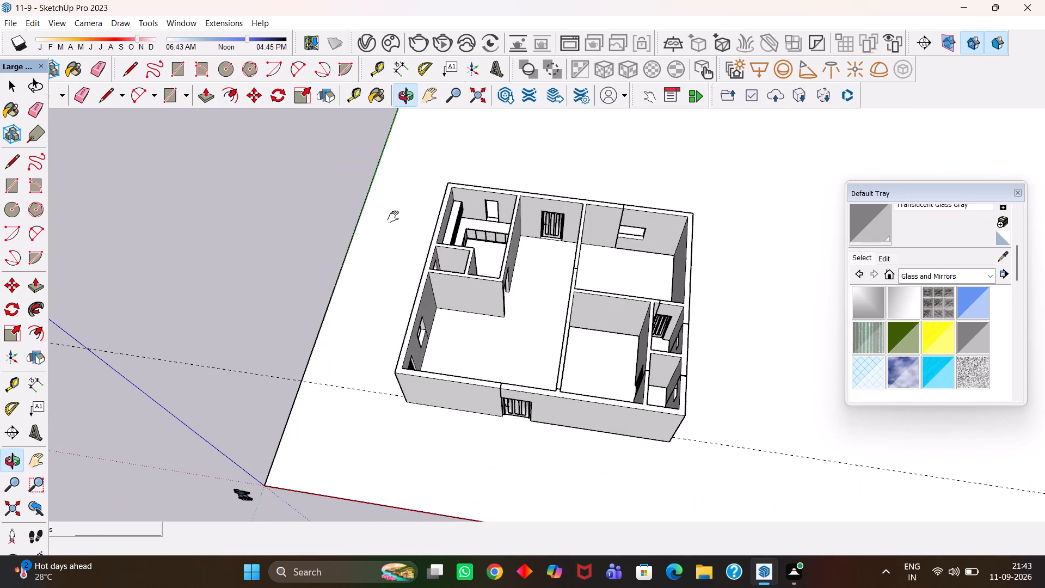
middle_click_drag(550, 278, 287, 252)
middle_click_drag(517, 287, 375, 338)
scroll(385, 313, "up", 1)
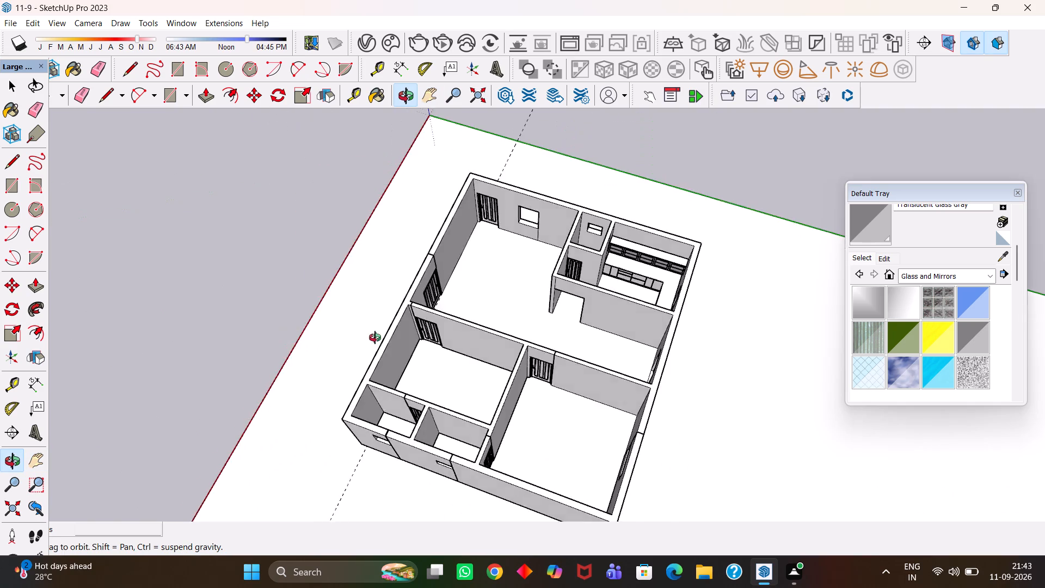
middle_click_drag(375, 338, 616, 371)
scroll(563, 364, "up", 2)
middle_click_drag(553, 329, 649, 342)
scroll(601, 346, "up", 2)
left_click_drag(617, 275, 500, 262)
scroll(432, 273, "down", 4)
middle_click_drag(386, 323, 469, 341)
scroll(467, 341, "up", 3)
scroll(469, 341, "down", 4)
middle_click_drag(454, 342, 457, 347)
scroll(457, 347, "up", 3)
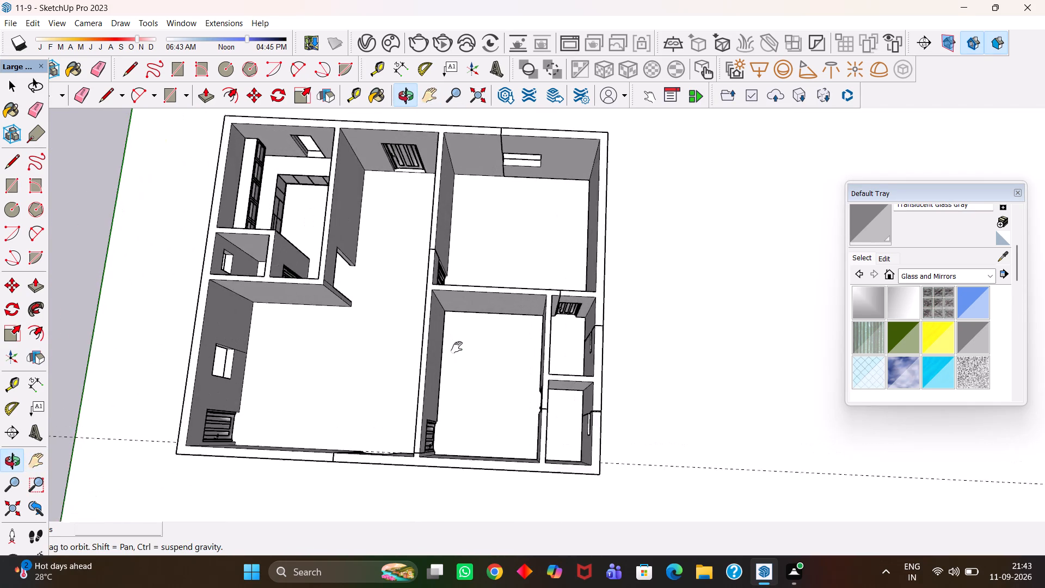
scroll(457, 347, "down", 3)
middle_click(440, 356)
scroll(440, 357, "up", 3)
left_click_drag(438, 357, 513, 364)
scroll(487, 371, "down", 2)
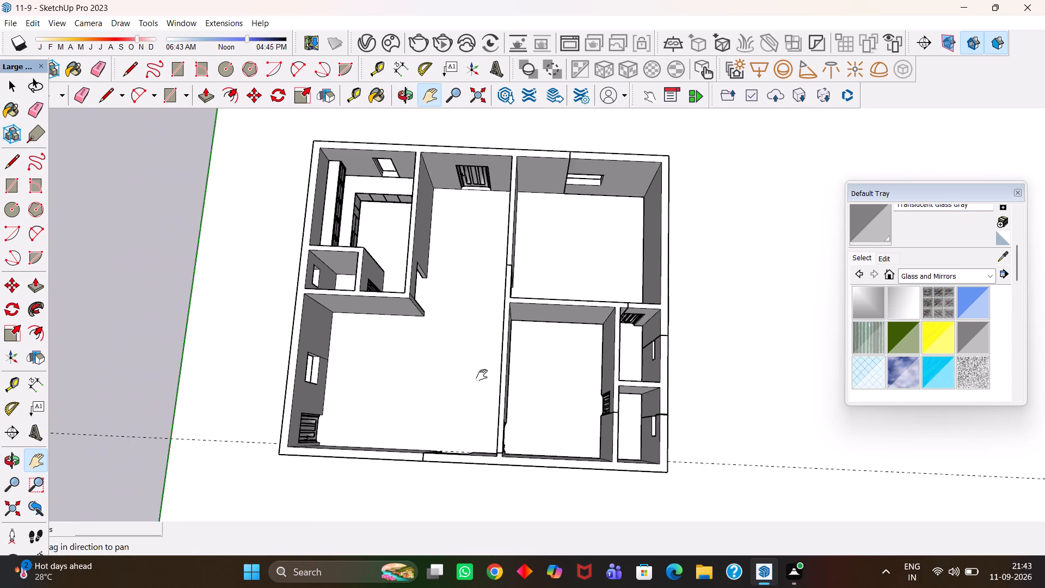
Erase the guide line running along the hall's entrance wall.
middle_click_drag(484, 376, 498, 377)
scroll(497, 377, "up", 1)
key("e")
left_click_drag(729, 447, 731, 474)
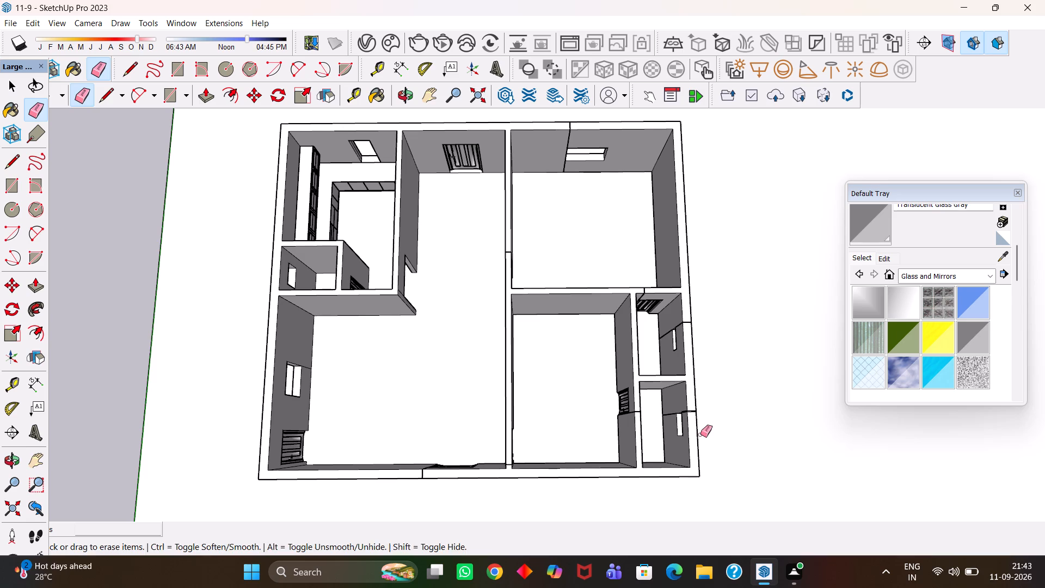
Place a guide line along the floor edge of the outer side wall in the large bedroom beside the hall.
key("h")
left_click_drag(583, 280, 577, 349)
scroll(558, 285, "up", 2)
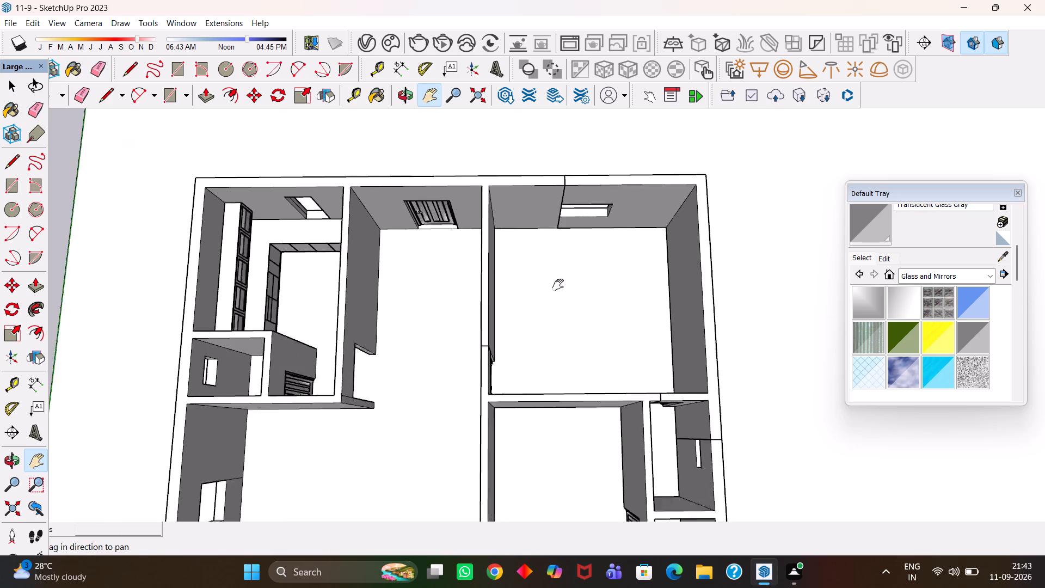
scroll(558, 285, "up", 2)
scroll(558, 285, "down", 4)
middle_click_drag(561, 284, 563, 324)
scroll(561, 324, "up", 3)
left_click_drag(598, 324, 586, 326)
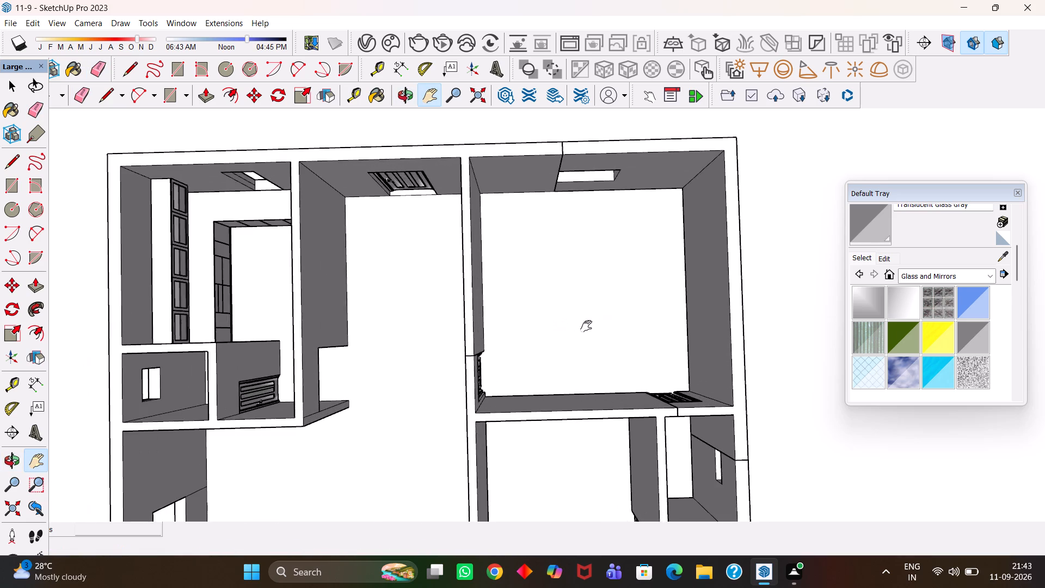
left_click_drag(586, 326, 526, 350)
scroll(529, 350, "up", 2)
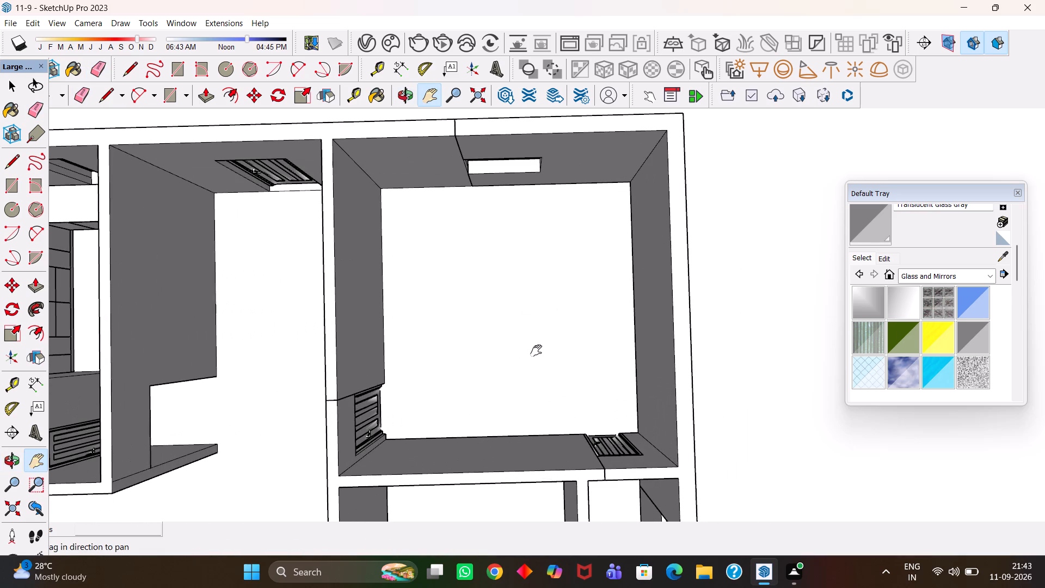
scroll(536, 351, "up", 2)
scroll(536, 351, "down", 1)
scroll(539, 350, "up", 2)
key("t")
key("t")
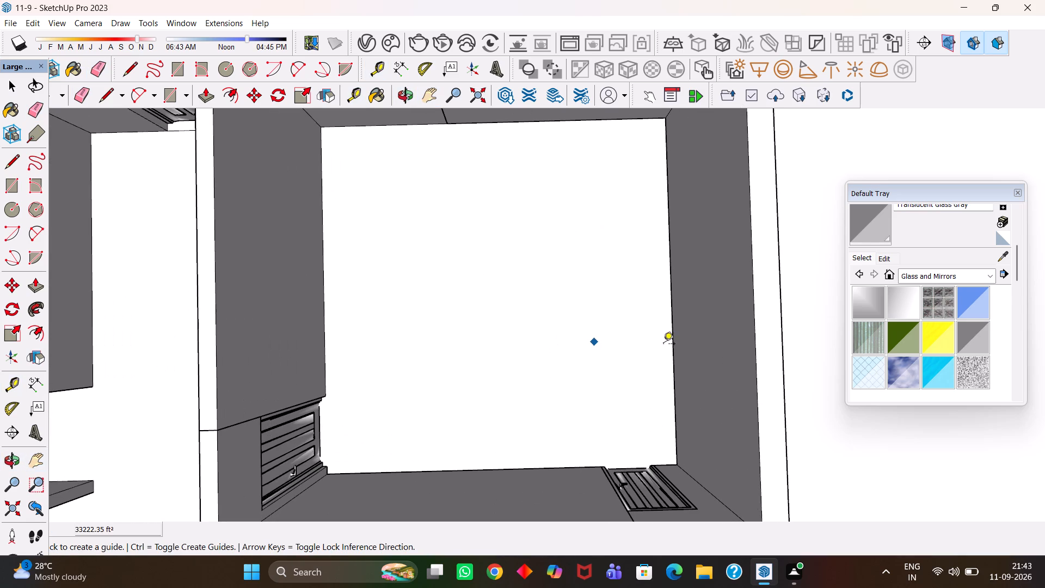
double_click(676, 346)
left_click(673, 343)
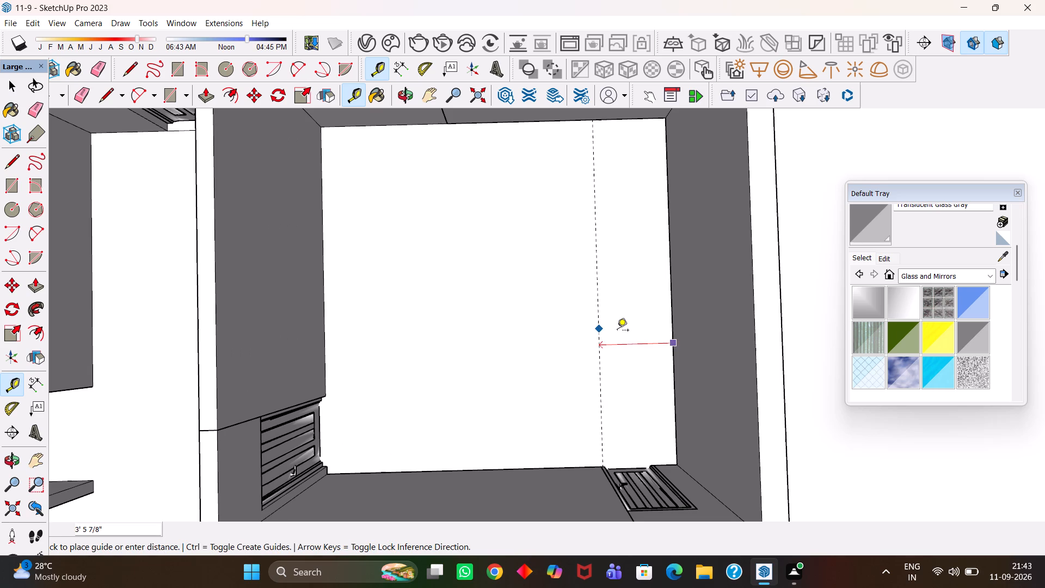
scroll(617, 331, "down", 4)
key("h")
Place a guide along the floor edge of the bedroom's hall-side wall and a parallel guide 2' into the room.
scroll(612, 353, "down", 3)
middle_click_drag(610, 359, 598, 318)
scroll(598, 318, "up", 4)
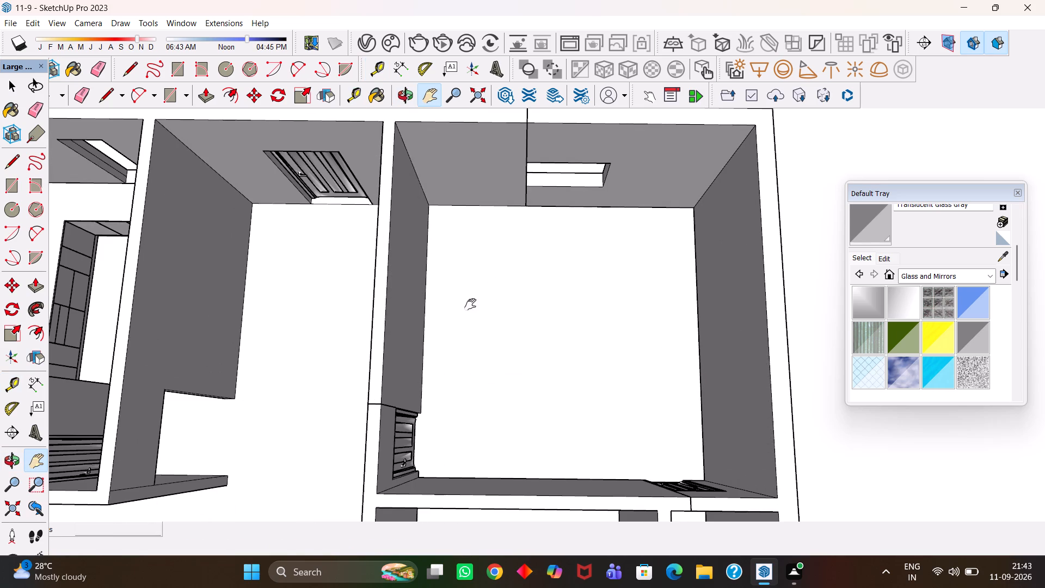
key("t")
key("space")
key("t")
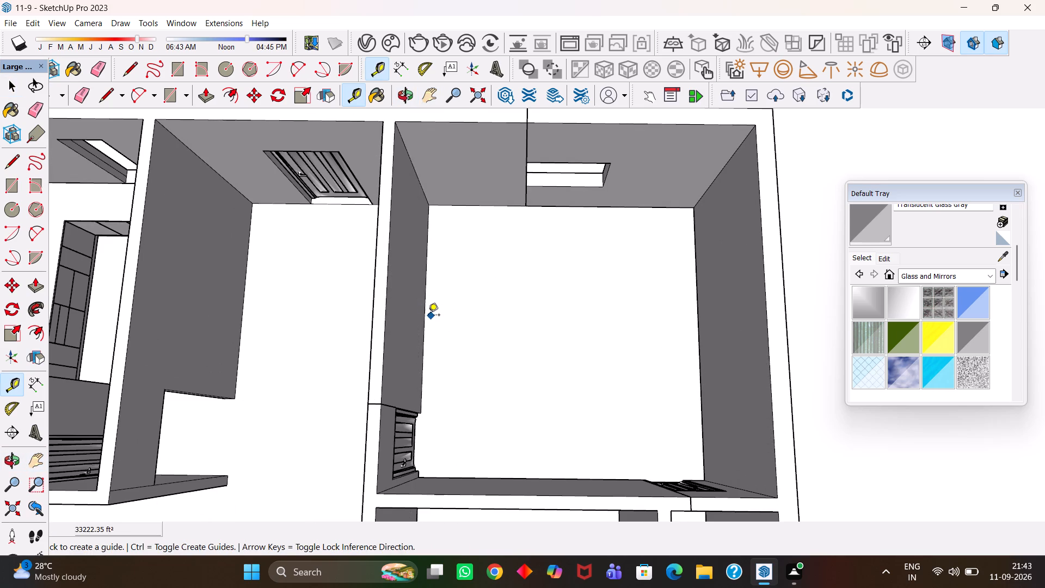
double_click(426, 315)
left_click(422, 324)
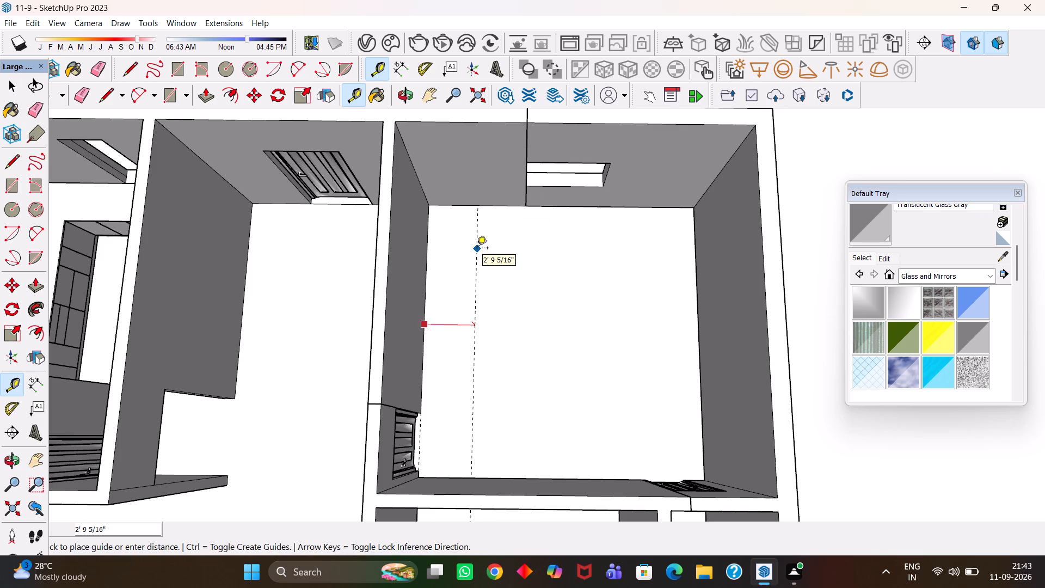
type("2'")
key("Return")
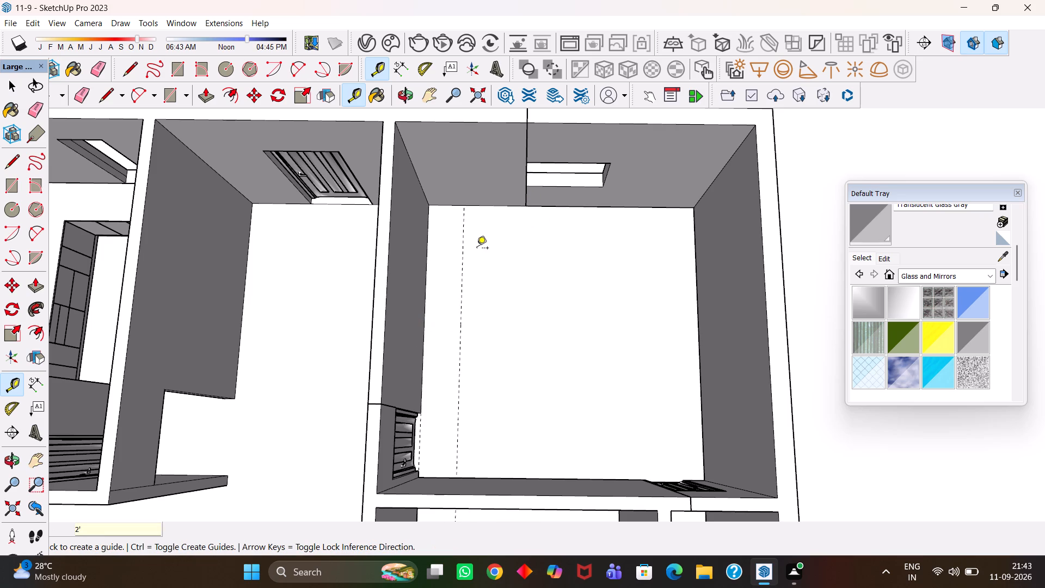
Place a guide line along the floor edge of the bedroom's window wall.
double_click(497, 205)
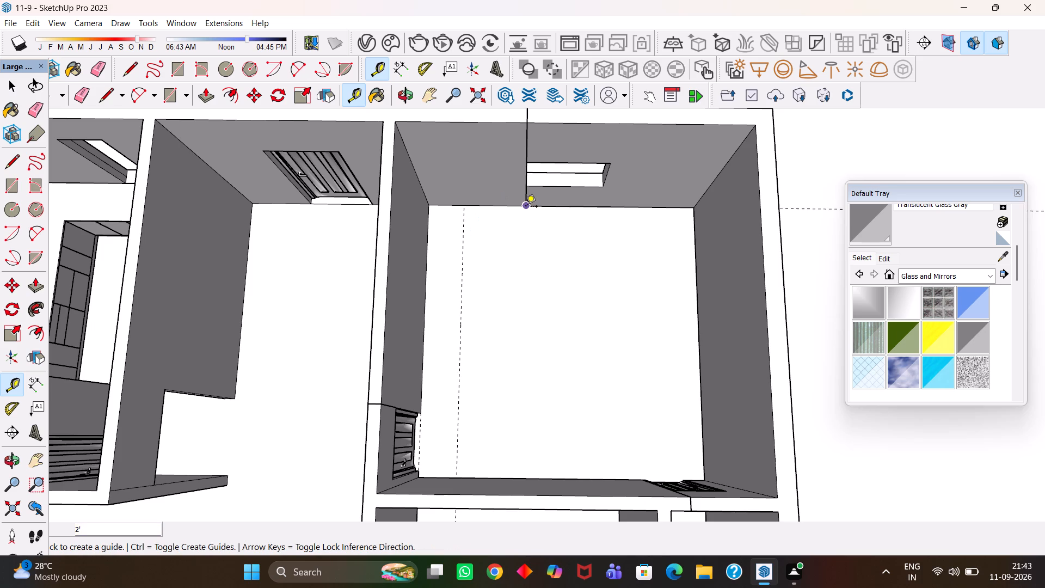
left_click(526, 207)
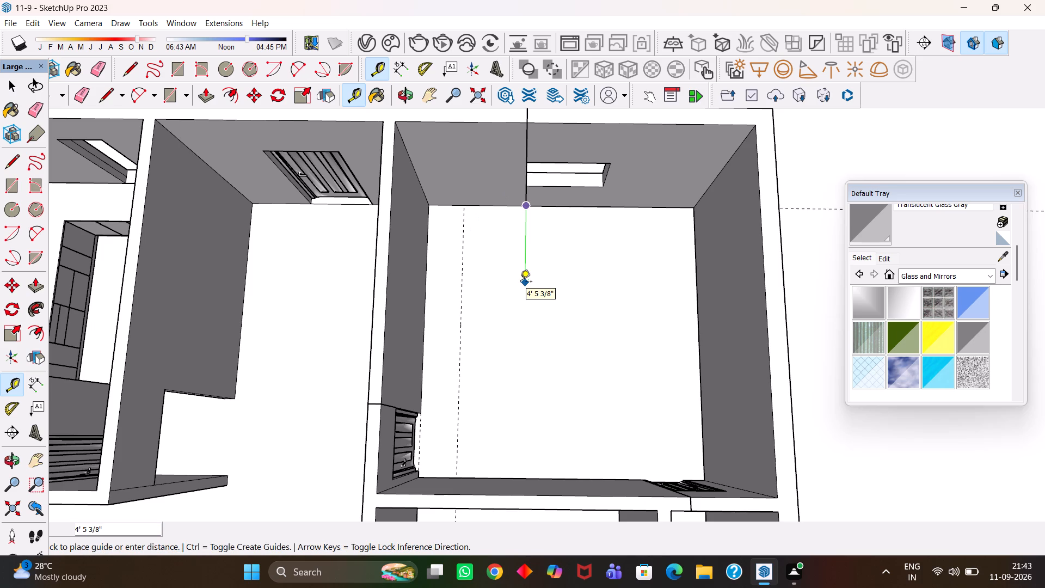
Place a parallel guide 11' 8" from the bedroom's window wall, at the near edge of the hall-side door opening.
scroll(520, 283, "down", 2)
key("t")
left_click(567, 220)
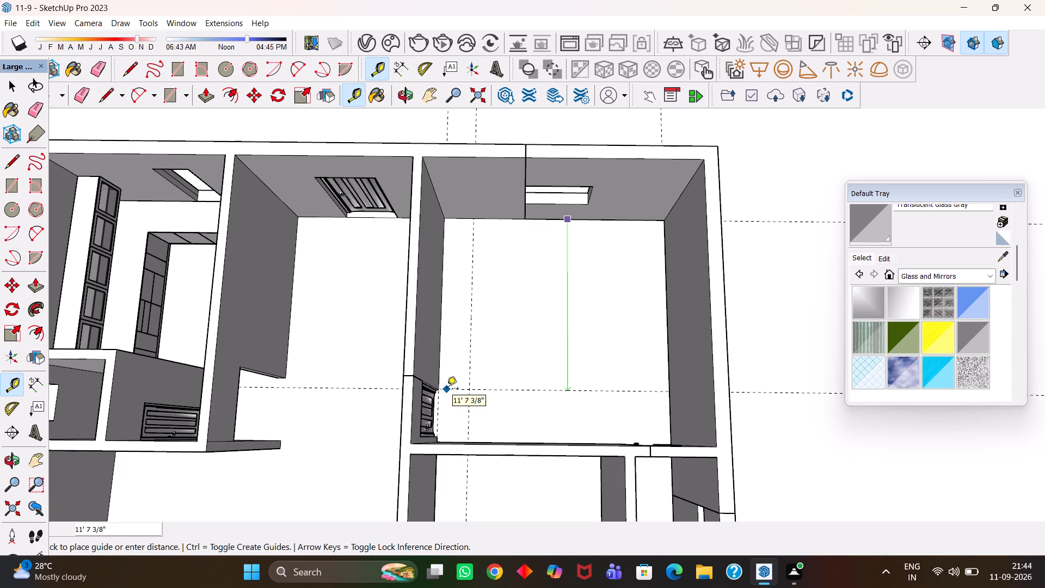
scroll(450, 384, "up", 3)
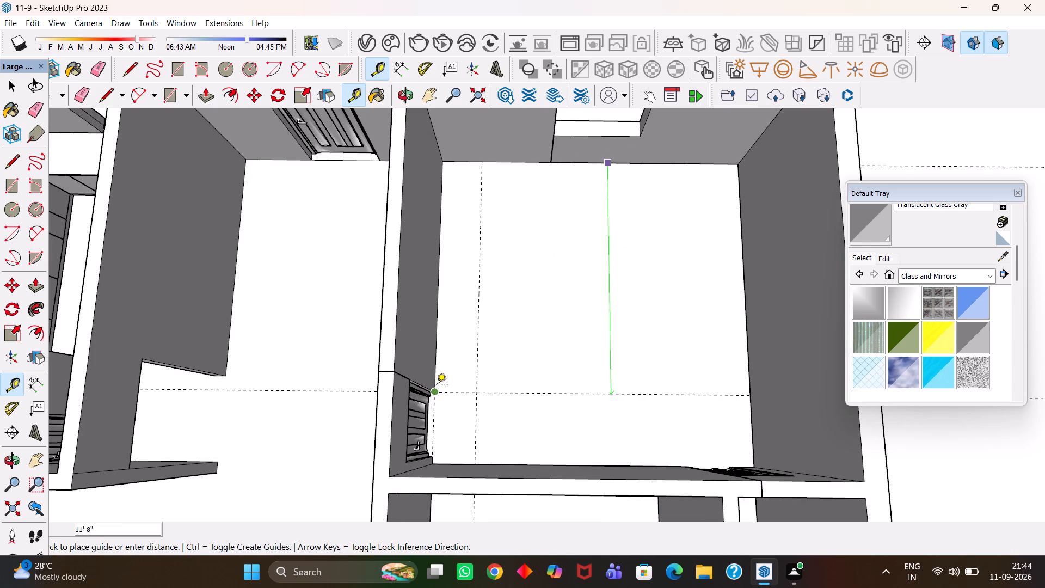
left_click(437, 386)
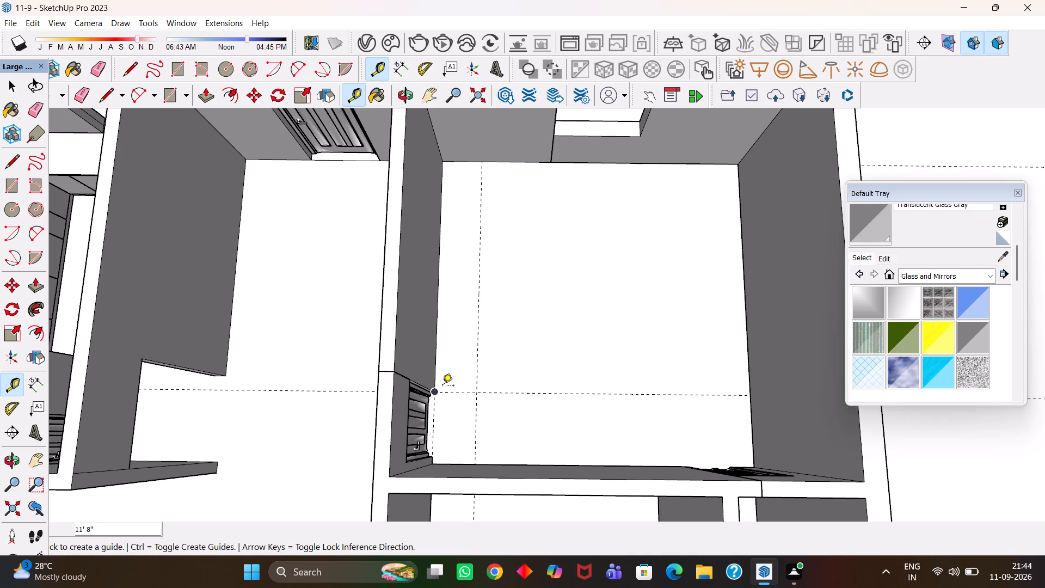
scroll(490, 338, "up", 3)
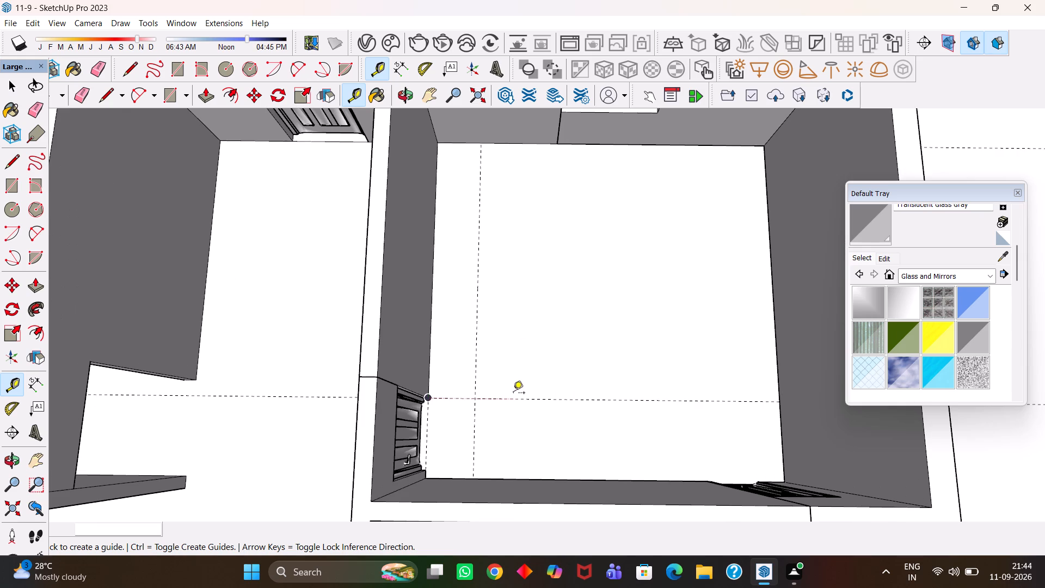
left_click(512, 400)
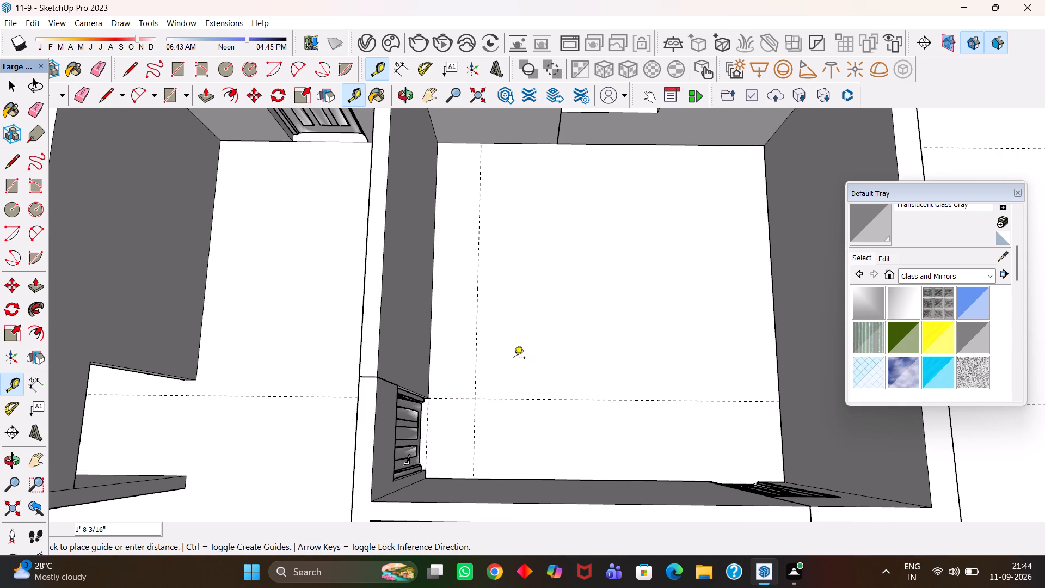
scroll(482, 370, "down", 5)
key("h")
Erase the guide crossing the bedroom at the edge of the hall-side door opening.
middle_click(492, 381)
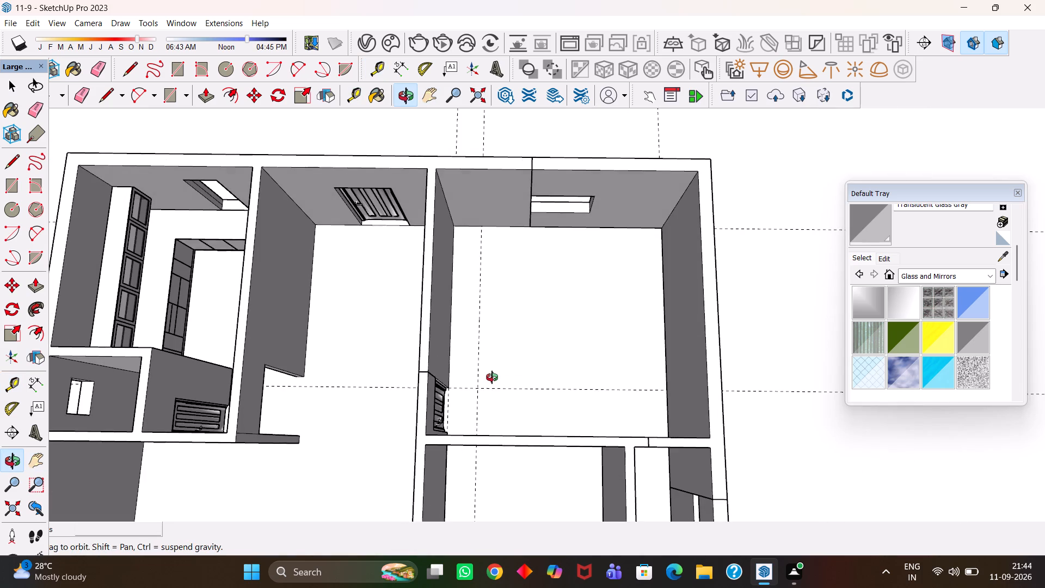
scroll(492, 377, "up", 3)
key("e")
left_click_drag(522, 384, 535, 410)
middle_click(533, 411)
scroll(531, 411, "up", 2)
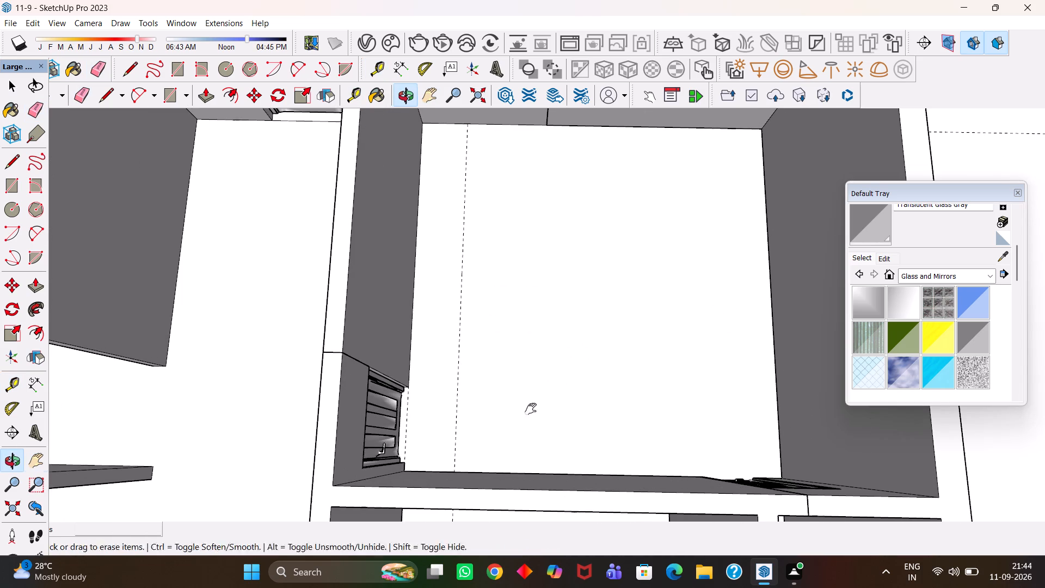
Place a guide parallel to the bedroom's window wall, 11' 8" from it, meeting the hall-side door opening's edge.
key("h")
left_click_drag(494, 329, 495, 342)
scroll(491, 347, "down", 3)
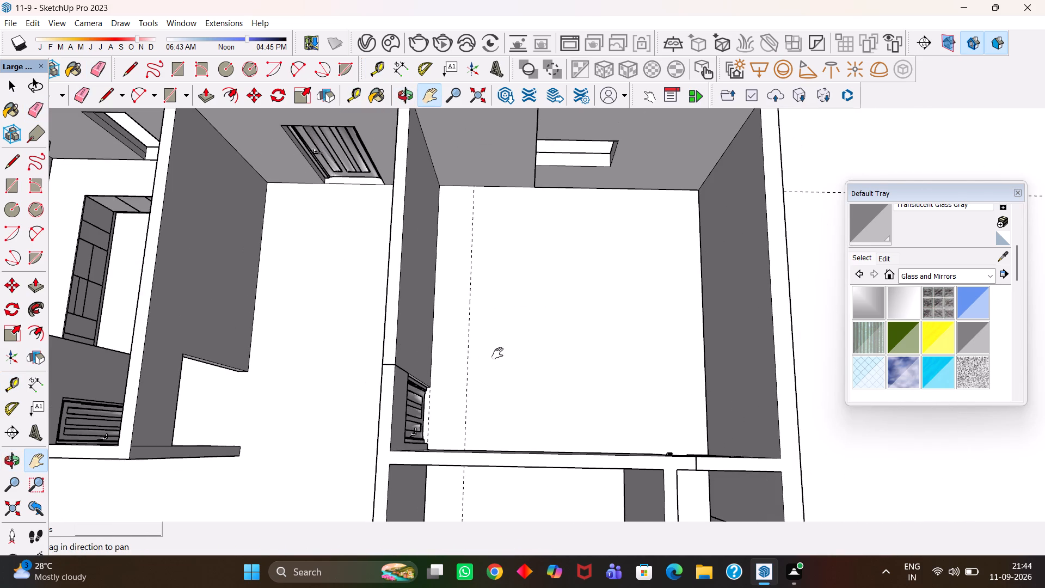
middle_click(500, 353)
scroll(500, 353, "up", 1)
key("t")
left_click(493, 173)
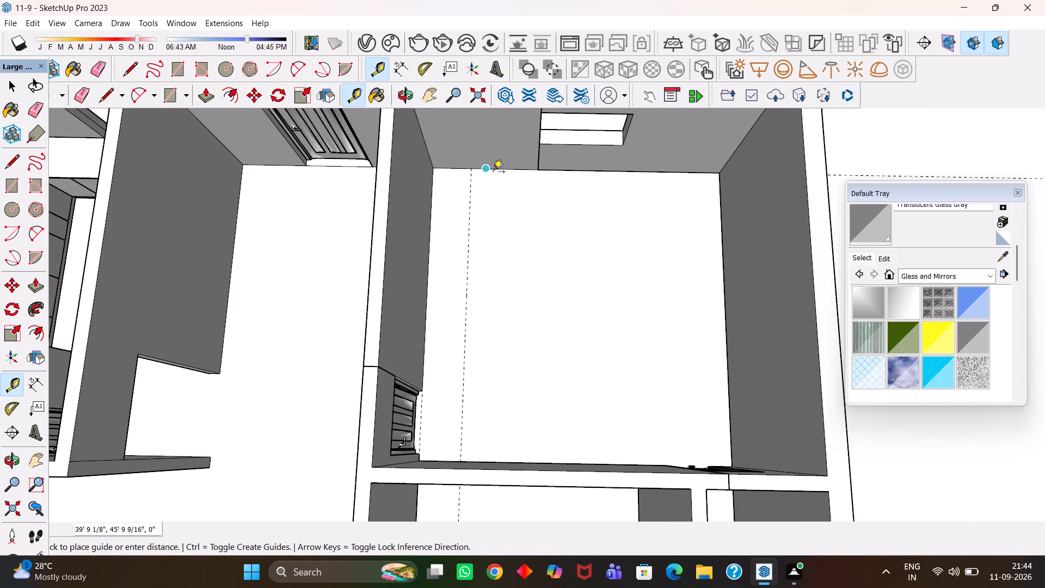
left_click(427, 389)
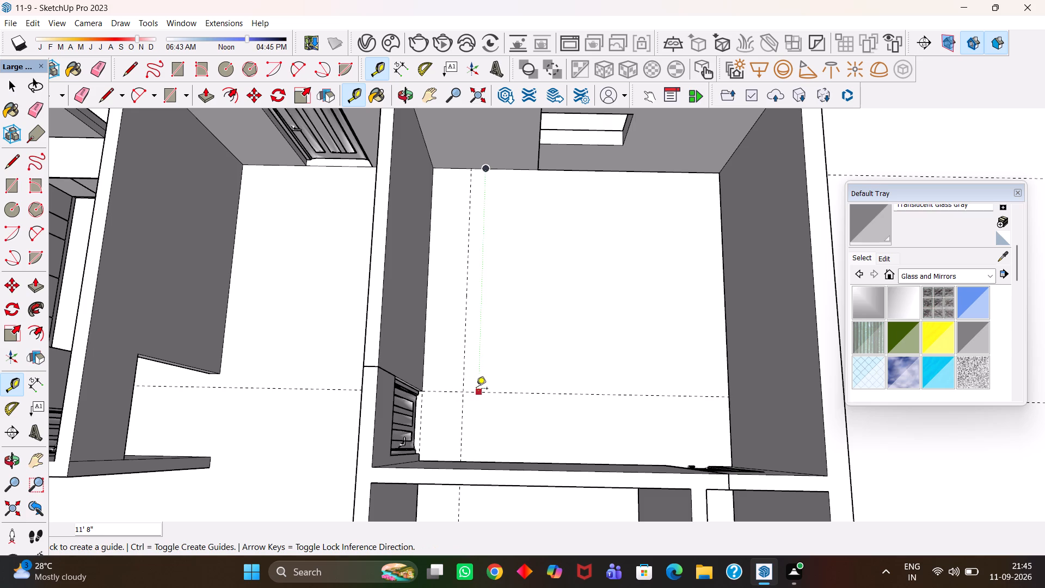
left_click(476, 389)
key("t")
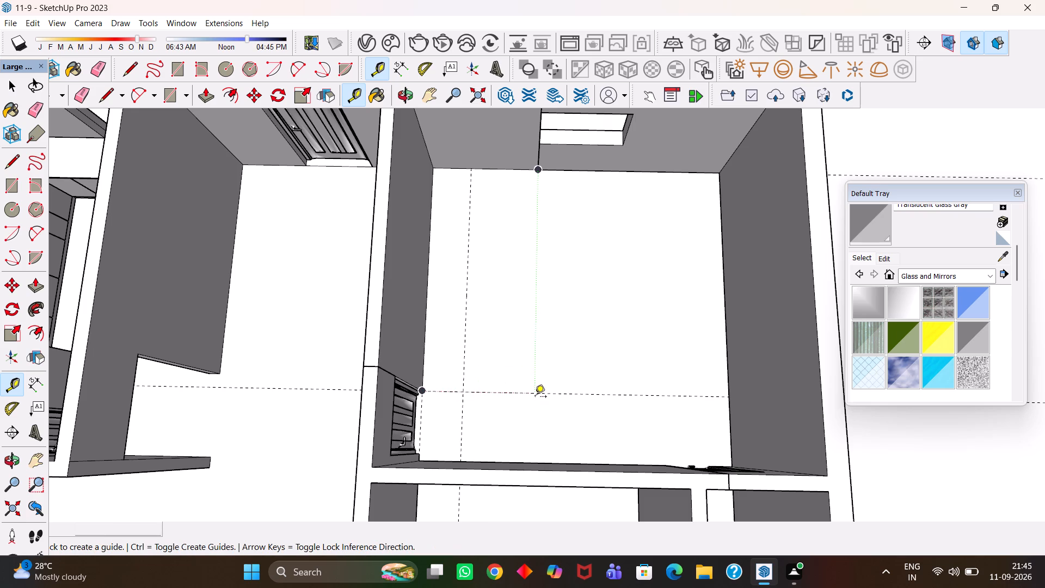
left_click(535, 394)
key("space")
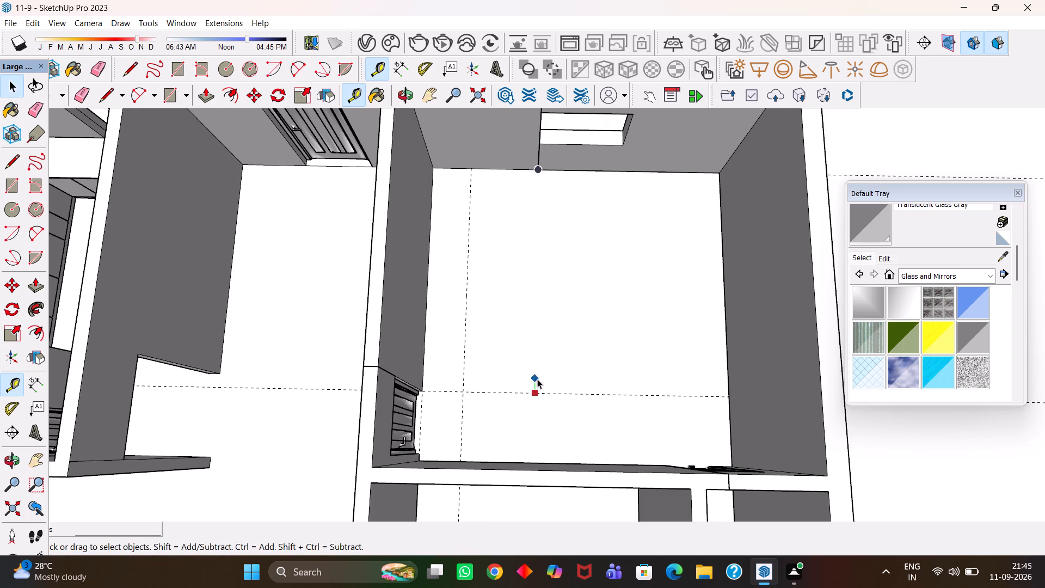
Place a guide parallel to the door-edge guide on the bedroom floor, 2' 7/8" from it towards the window wall.
key("t")
left_click(570, 394)
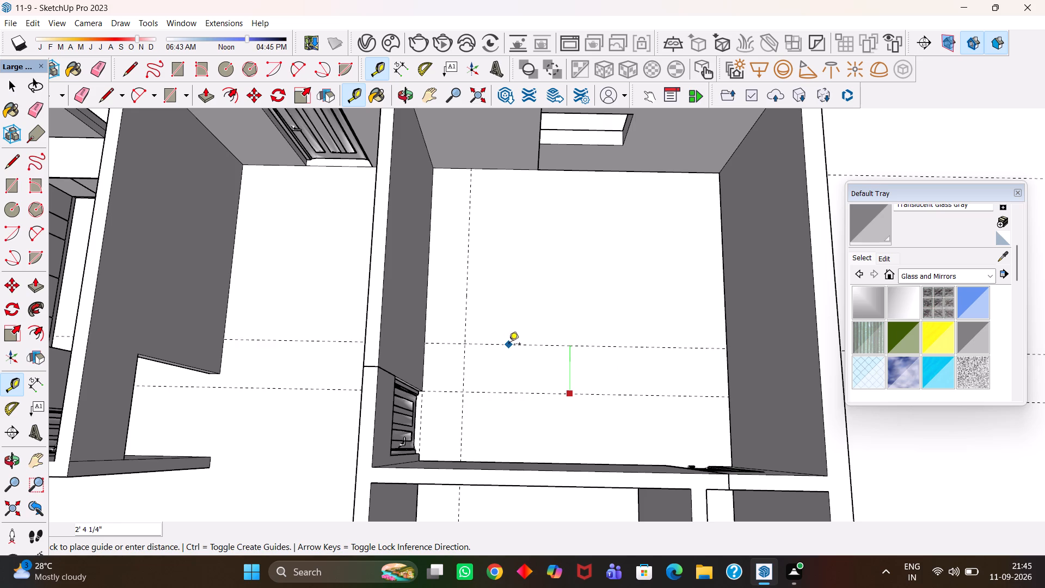
left_click(469, 350)
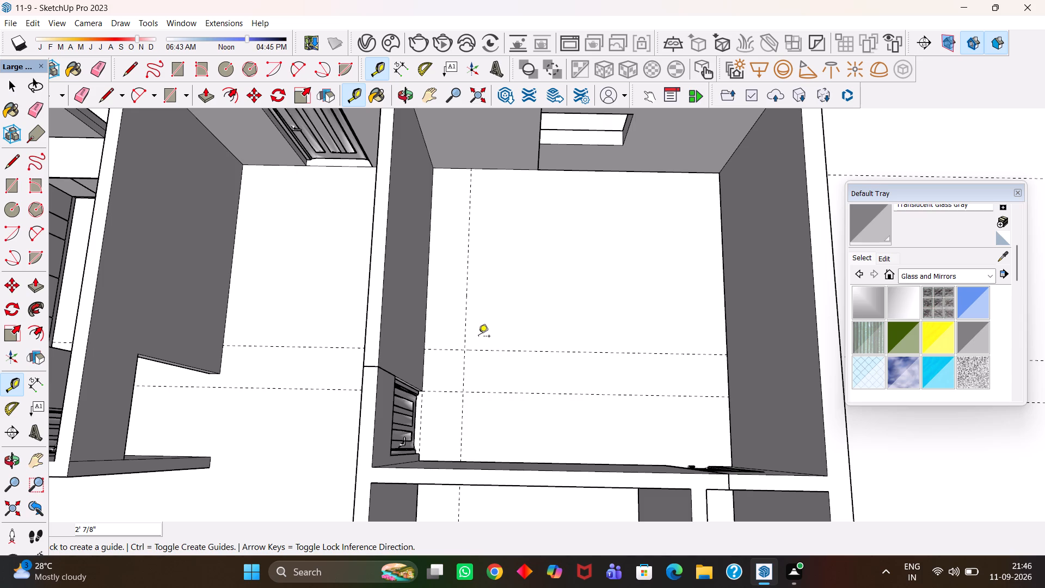
left_click(483, 347)
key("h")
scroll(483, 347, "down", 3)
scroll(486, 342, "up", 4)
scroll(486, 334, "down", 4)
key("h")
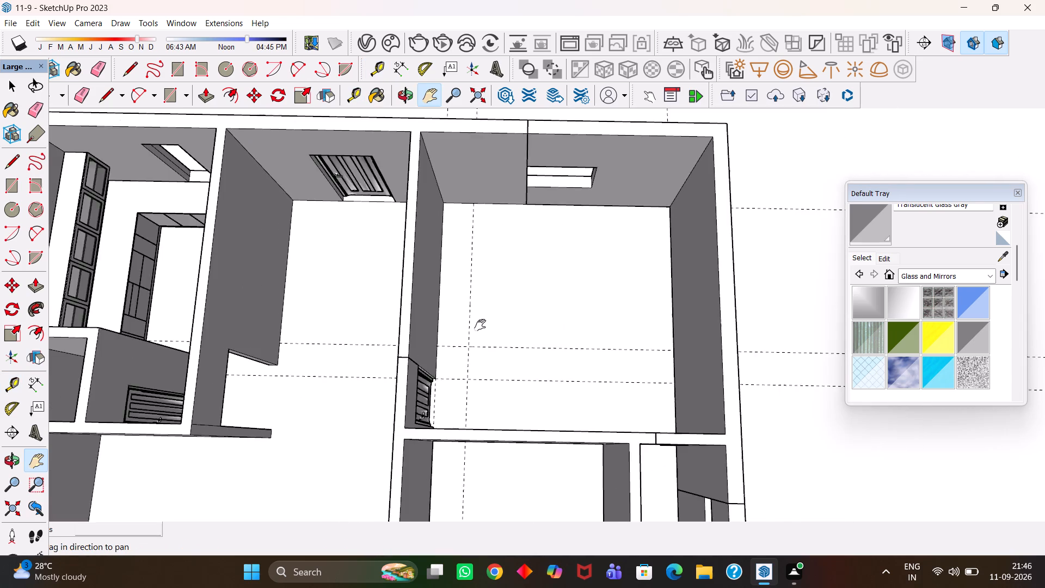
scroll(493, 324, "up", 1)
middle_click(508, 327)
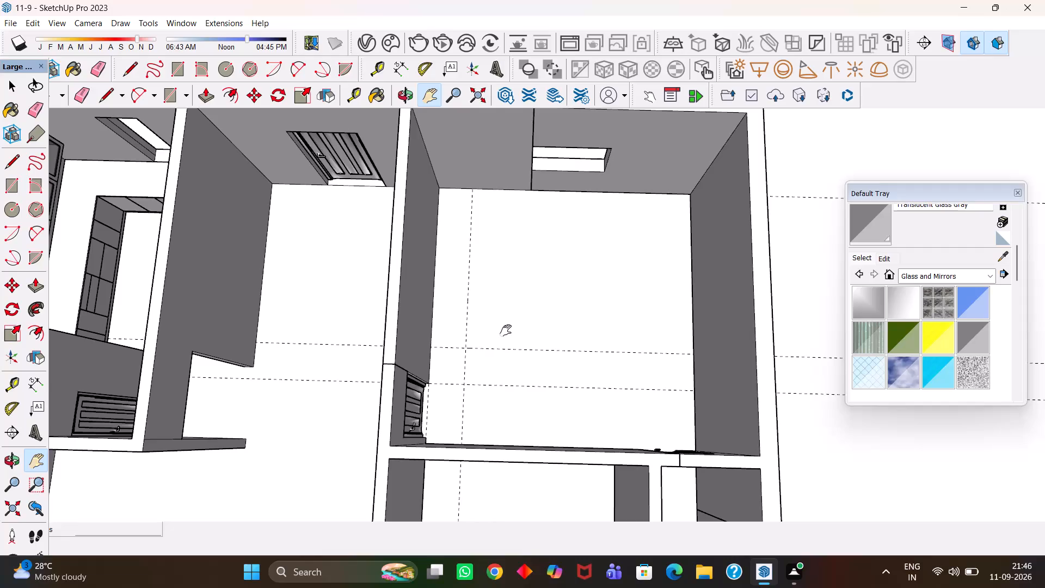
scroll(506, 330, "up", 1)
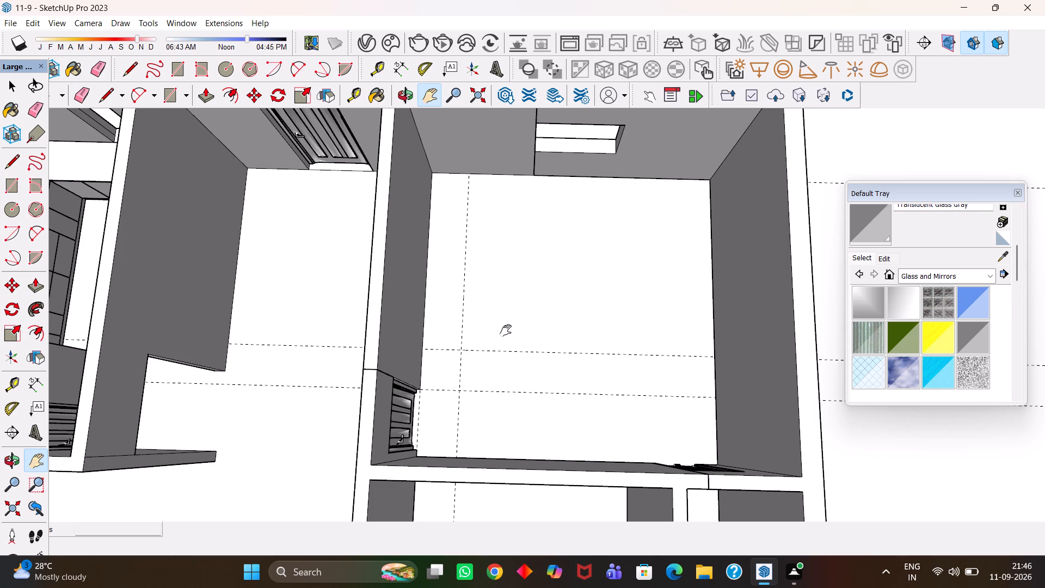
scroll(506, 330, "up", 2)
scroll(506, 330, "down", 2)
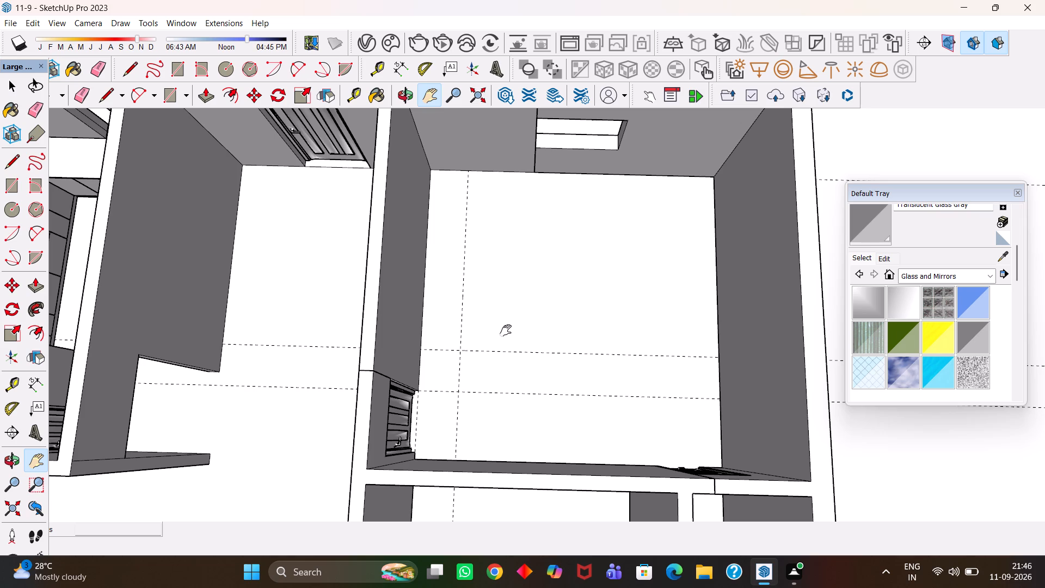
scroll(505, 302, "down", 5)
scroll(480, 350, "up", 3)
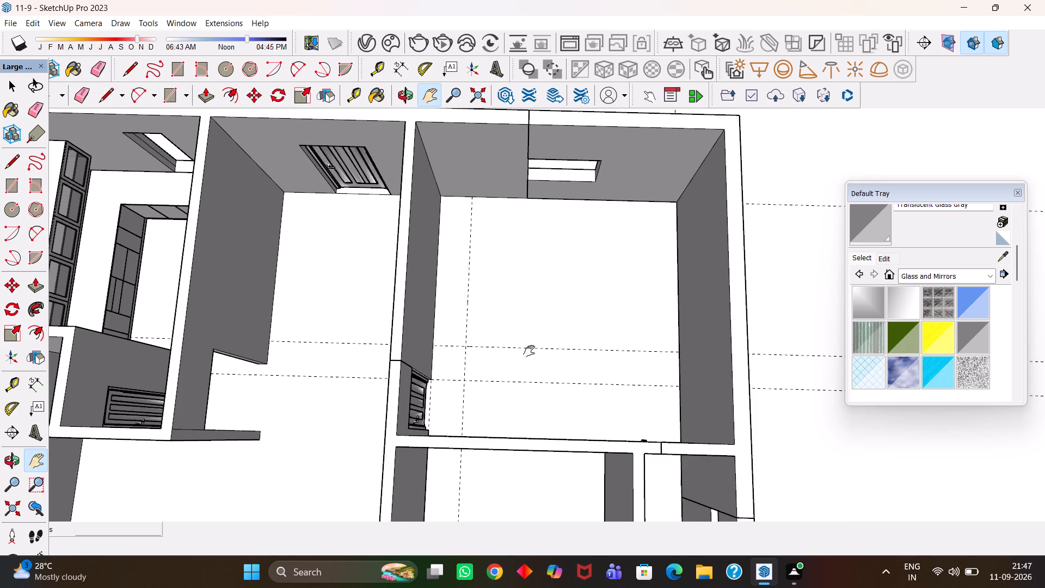
Draw a 9' 7 1/8" by 2' floor rectangle along the bedroom's hall-side wall, from the guide intersection to the window-wall corner.
scroll(520, 350, "up", 4)
scroll(500, 363, "down", 3)
key("h")
scroll(476, 367, "up", 3)
key("h")
left_click_drag(465, 304, 471, 394)
scroll(463, 397, "down", 2)
middle_click_drag(464, 404, 471, 396)
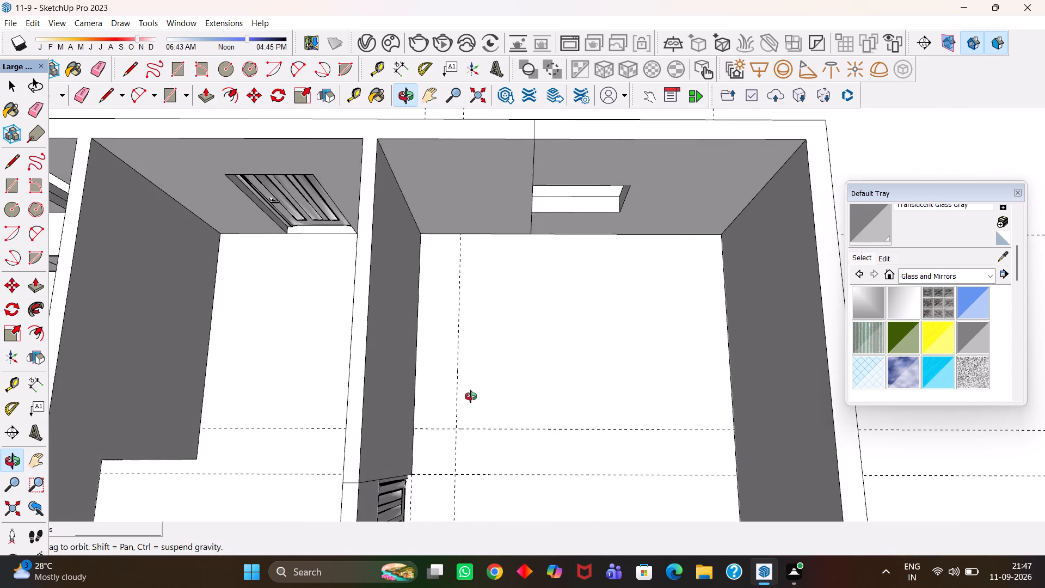
middle_click_drag(471, 396, 466, 395)
scroll(466, 395, "up", 3)
left_click_drag(465, 381, 456, 391)
scroll(446, 392, "down", 2)
key("r")
left_click(441, 440)
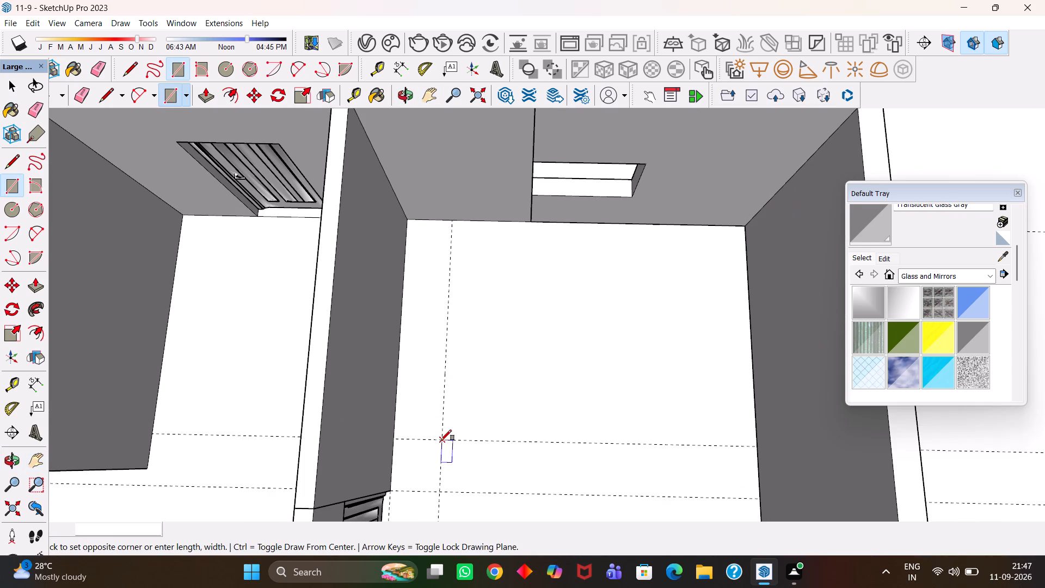
left_click(408, 224)
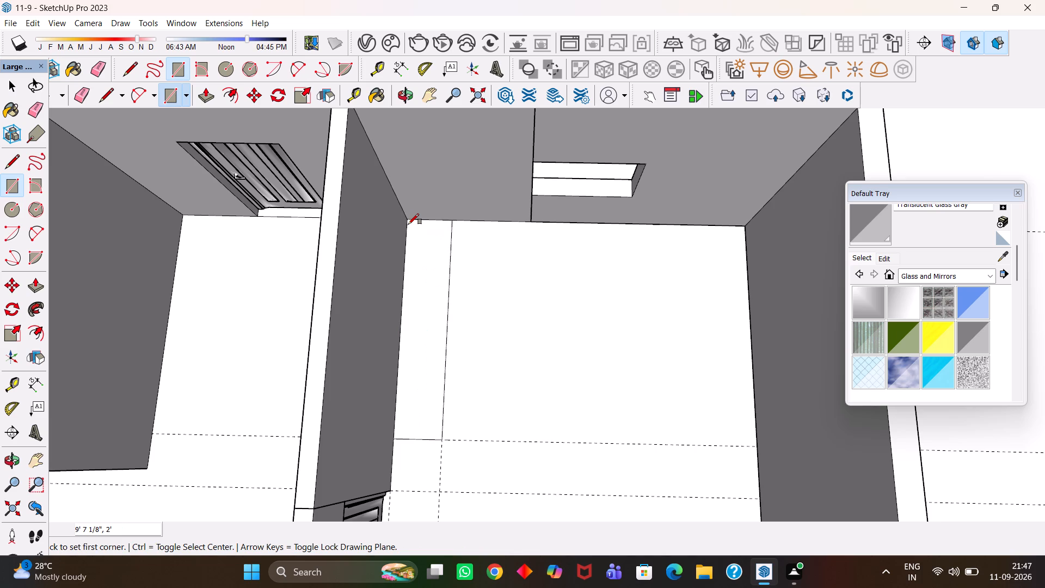
Erase the guides crossing the bedroom floor and the one beside the hall-side door, keeping the rectangle.
scroll(407, 229, "down", 5)
key("h")
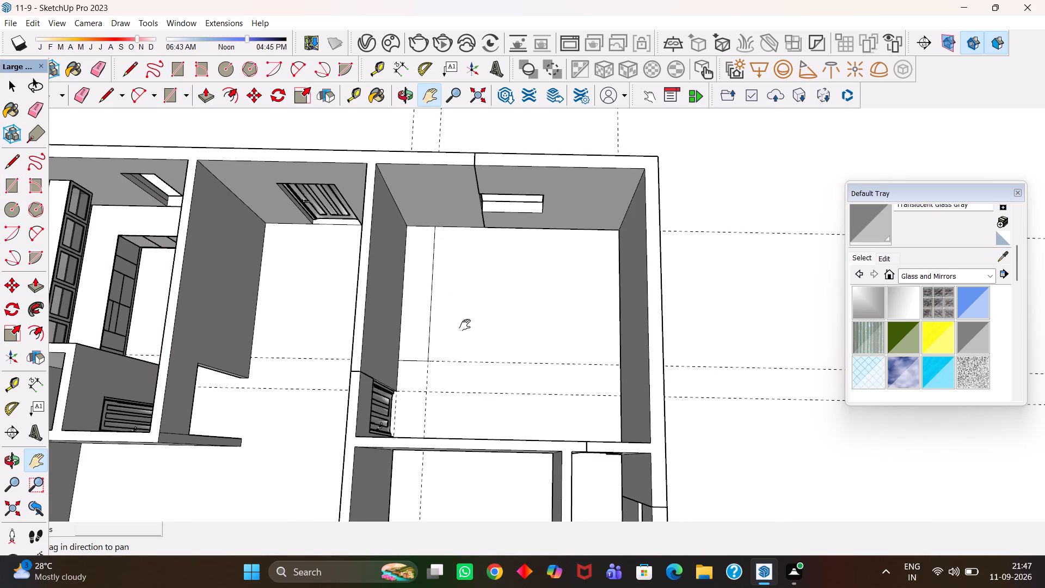
key("e")
left_click_drag(490, 356, 434, 408)
left_click_drag(434, 391, 410, 394)
scroll(403, 415, "up", 4)
left_click_drag(390, 415, 398, 415)
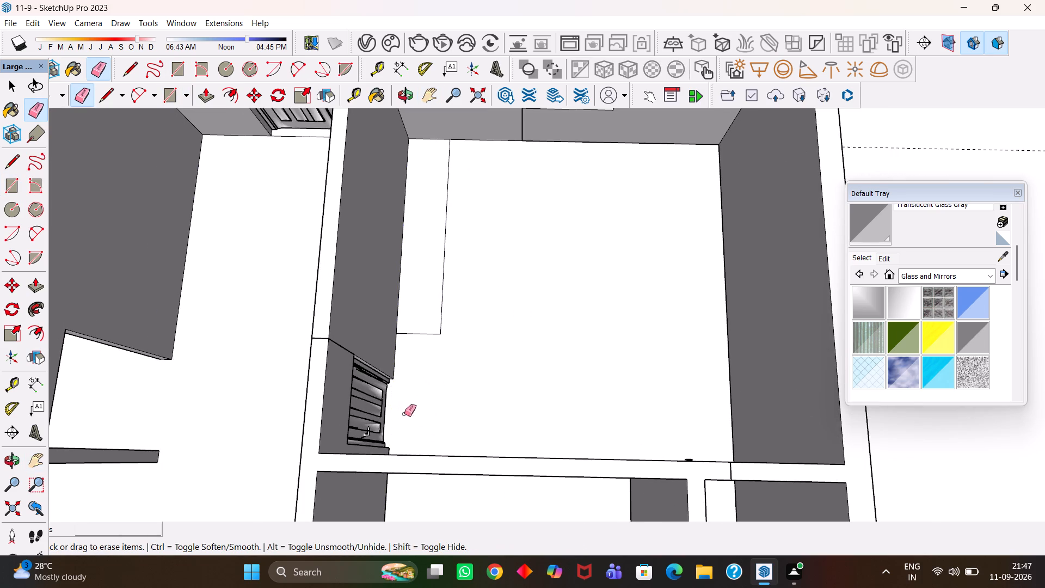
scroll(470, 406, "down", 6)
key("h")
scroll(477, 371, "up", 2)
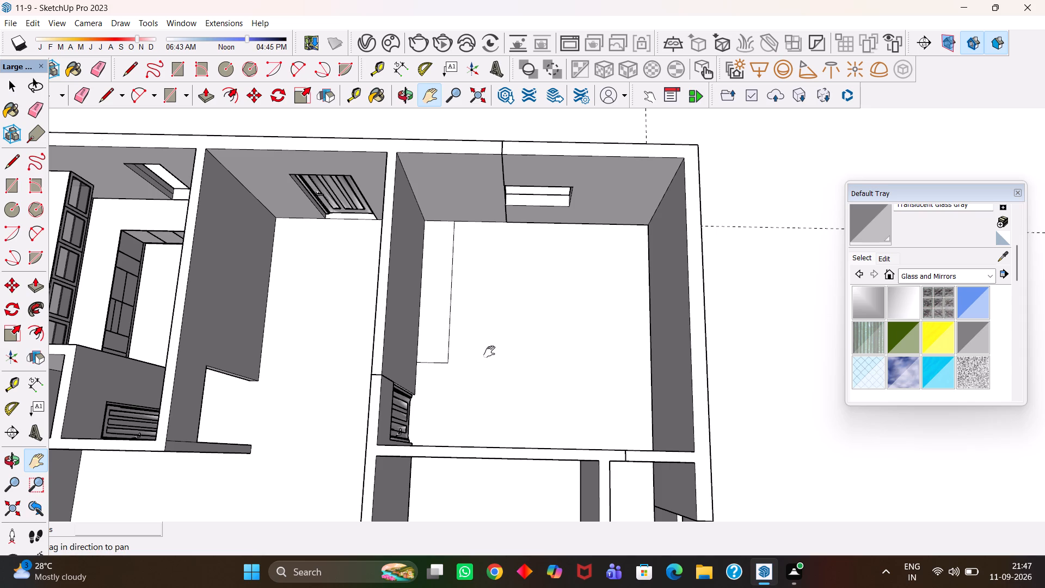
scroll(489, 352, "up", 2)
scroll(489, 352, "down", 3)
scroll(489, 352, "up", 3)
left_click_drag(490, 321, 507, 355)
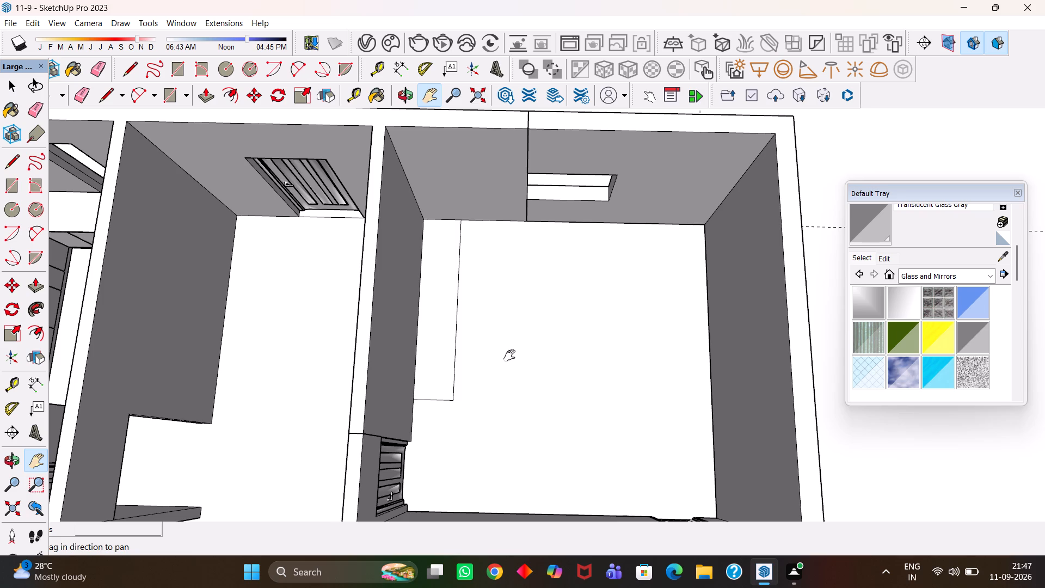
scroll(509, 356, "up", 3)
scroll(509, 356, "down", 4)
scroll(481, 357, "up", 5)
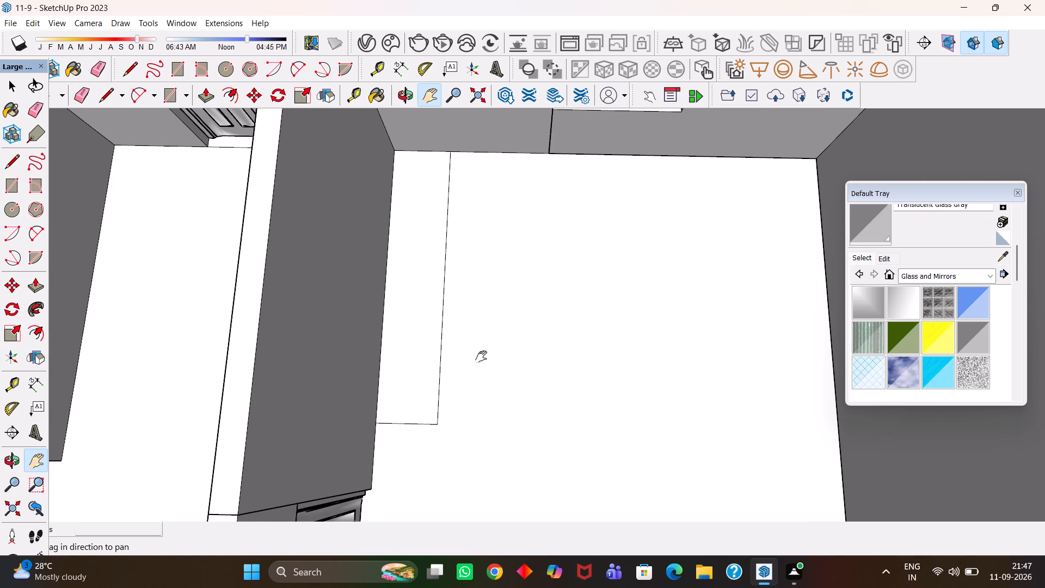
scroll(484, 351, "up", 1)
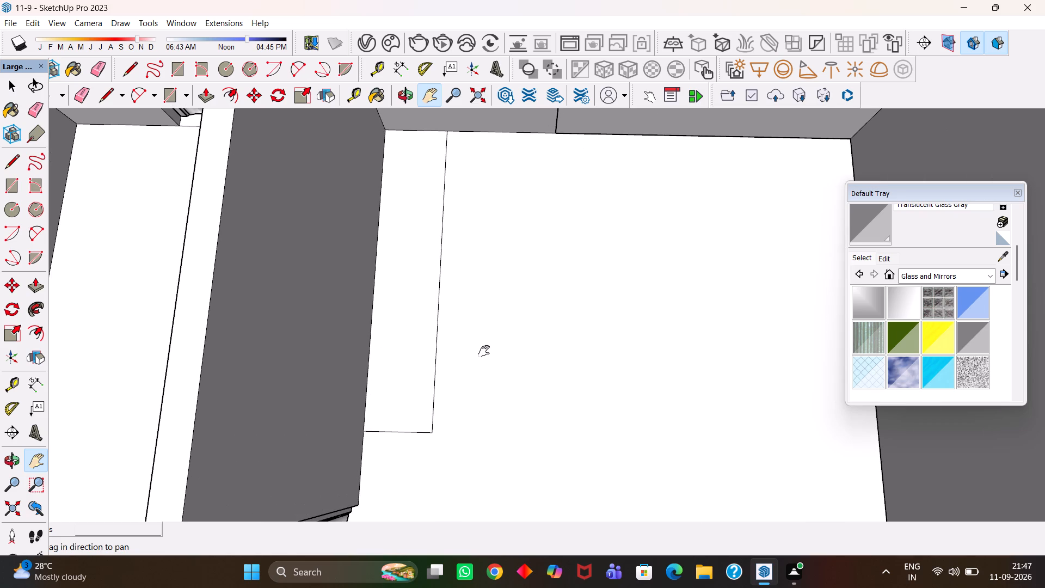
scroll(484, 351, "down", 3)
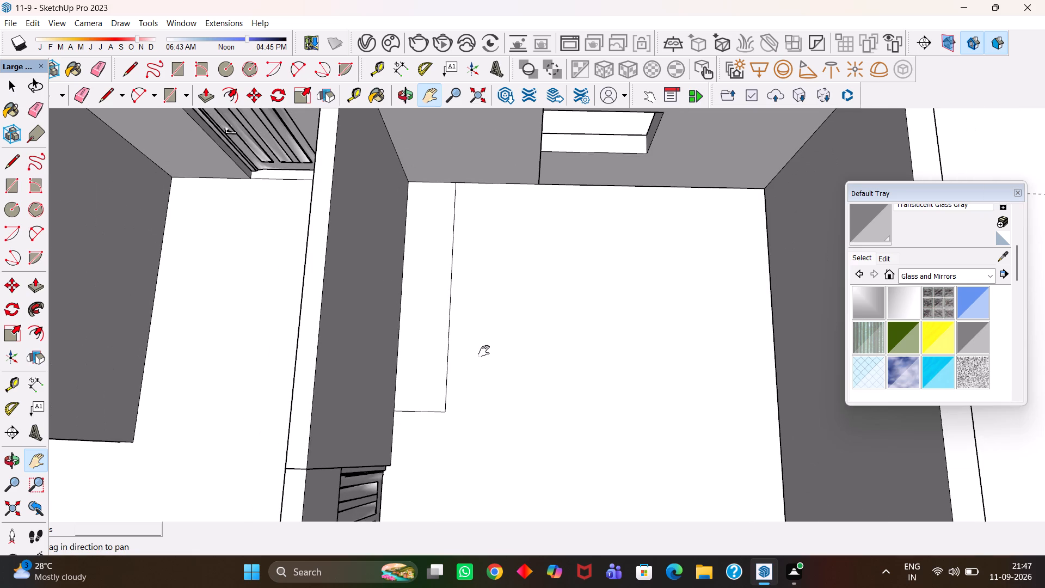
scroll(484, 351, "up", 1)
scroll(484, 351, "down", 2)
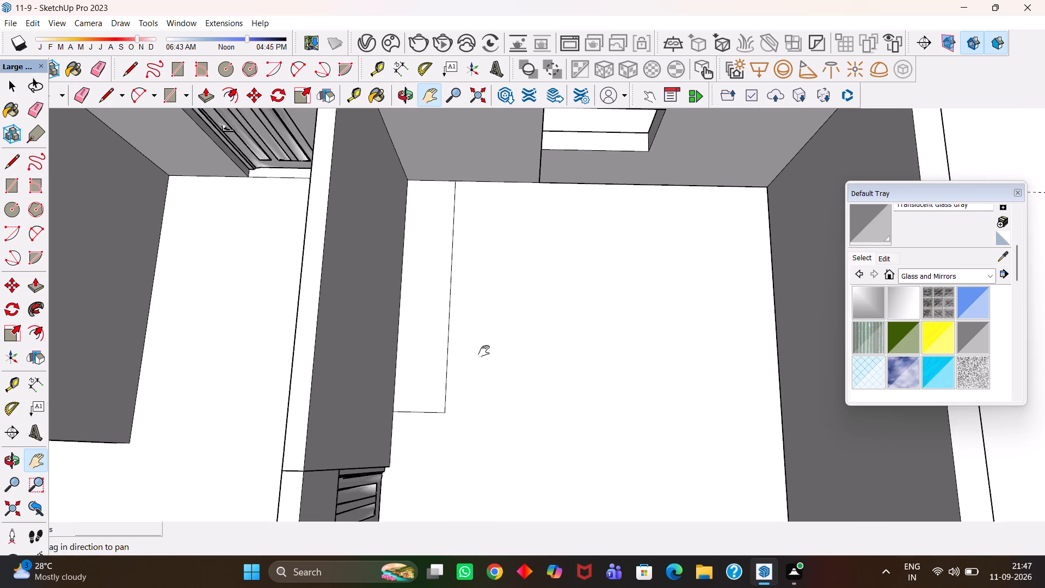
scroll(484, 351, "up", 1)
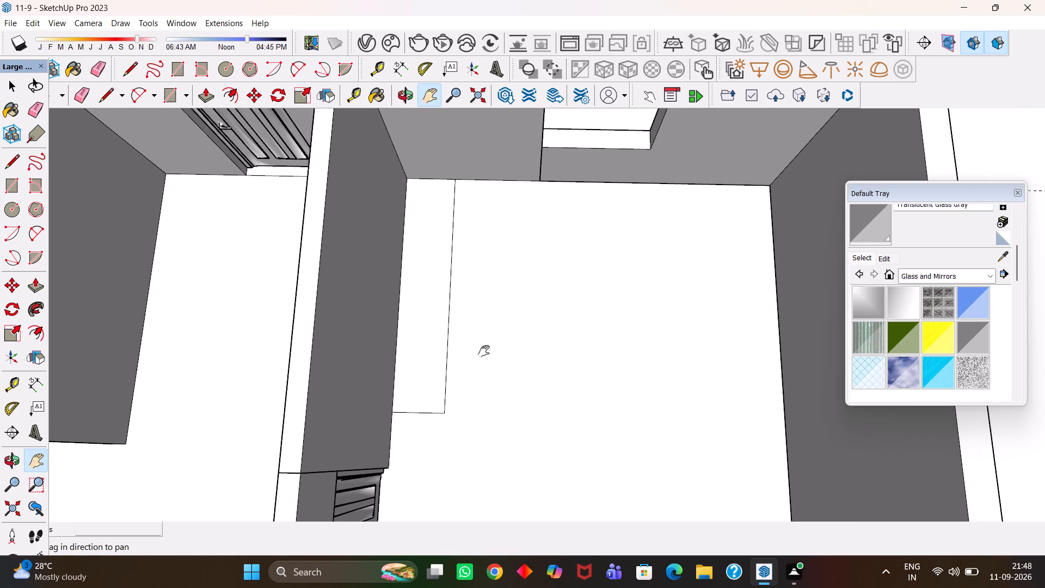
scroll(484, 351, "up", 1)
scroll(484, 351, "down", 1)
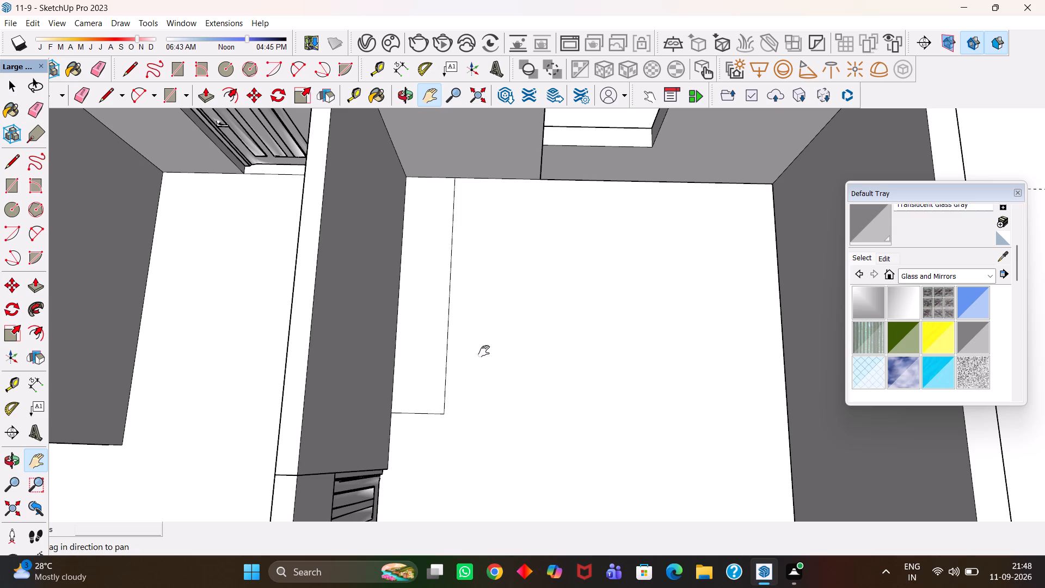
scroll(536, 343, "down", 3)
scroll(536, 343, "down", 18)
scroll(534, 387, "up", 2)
Examine the floor rectangle against the bedroom's hall-side wall, door and window from several angles.
middle_click_drag(534, 387, 516, 356)
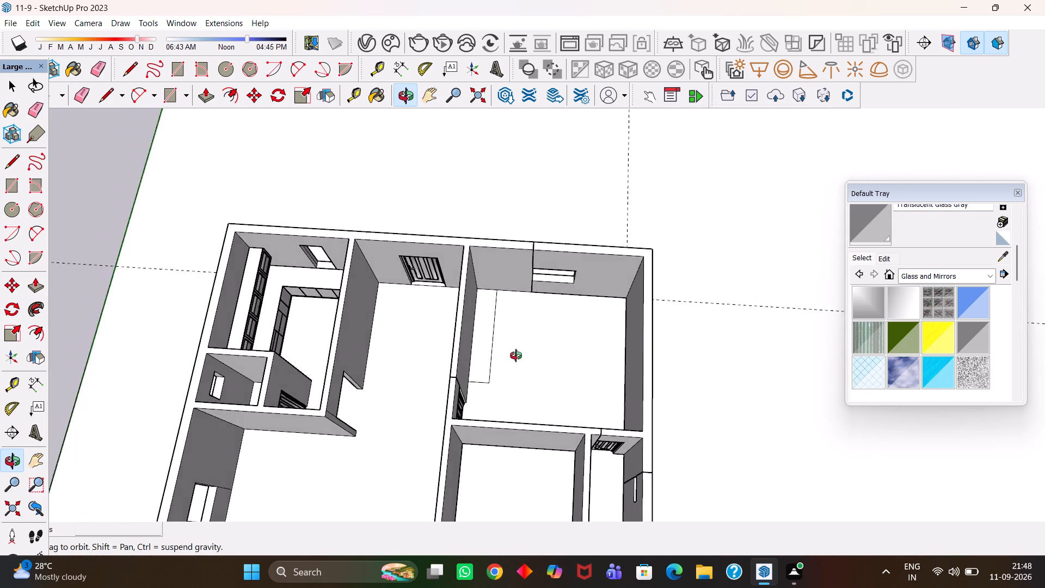
middle_click_drag(516, 356, 513, 356)
scroll(513, 356, "up", 1)
key("h")
left_click_drag(494, 339, 531, 366)
scroll(551, 387, "up", 1)
middle_click_drag(546, 388, 488, 392)
scroll(488, 392, "up", 3)
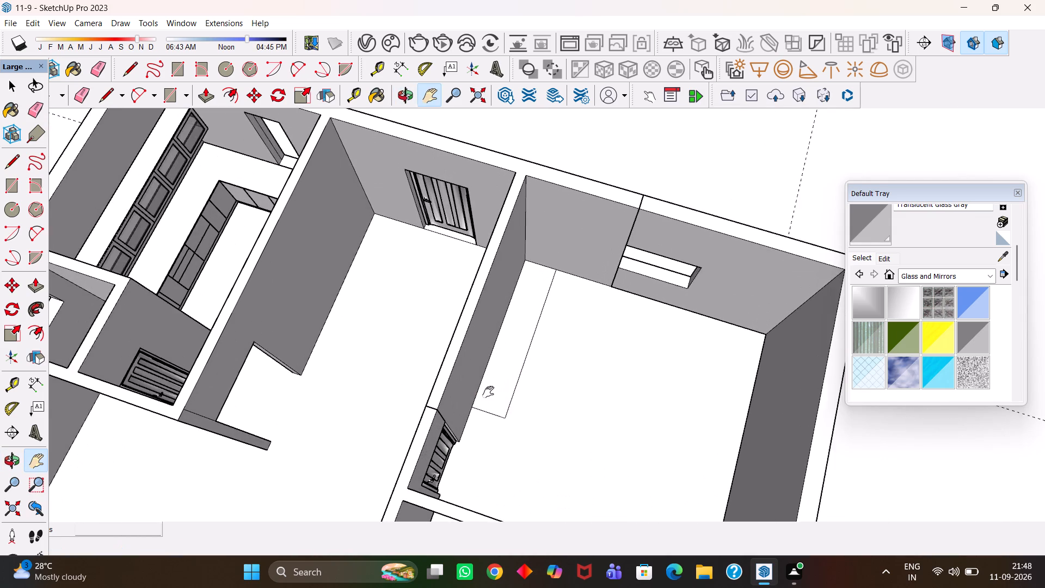
scroll(488, 392, "up", 1)
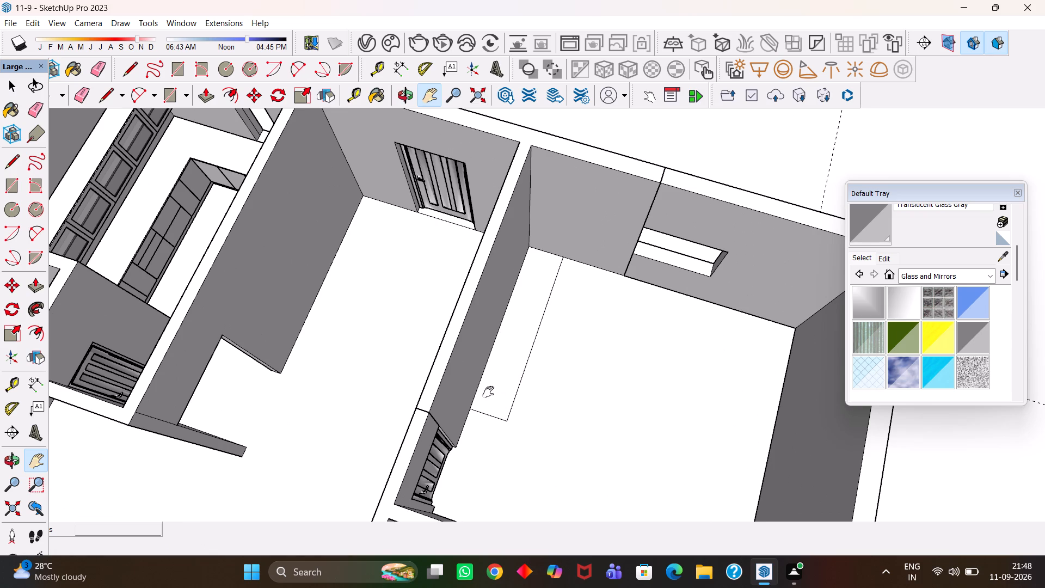
scroll(488, 392, "up", 4)
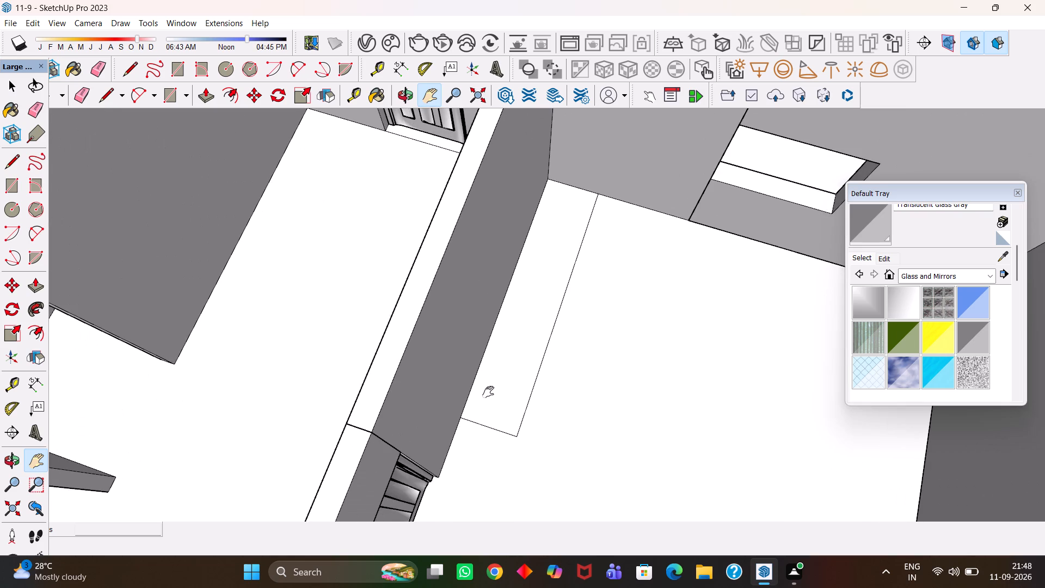
scroll(488, 392, "down", 8)
middle_click_drag(485, 395, 533, 407)
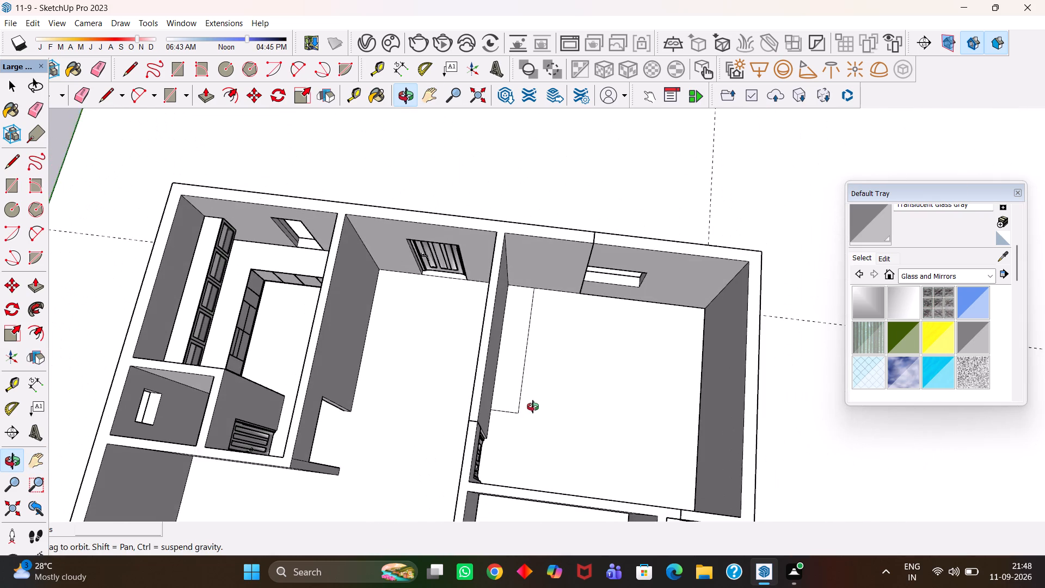
middle_click_drag(533, 407, 531, 407)
scroll(531, 407, "up", 3)
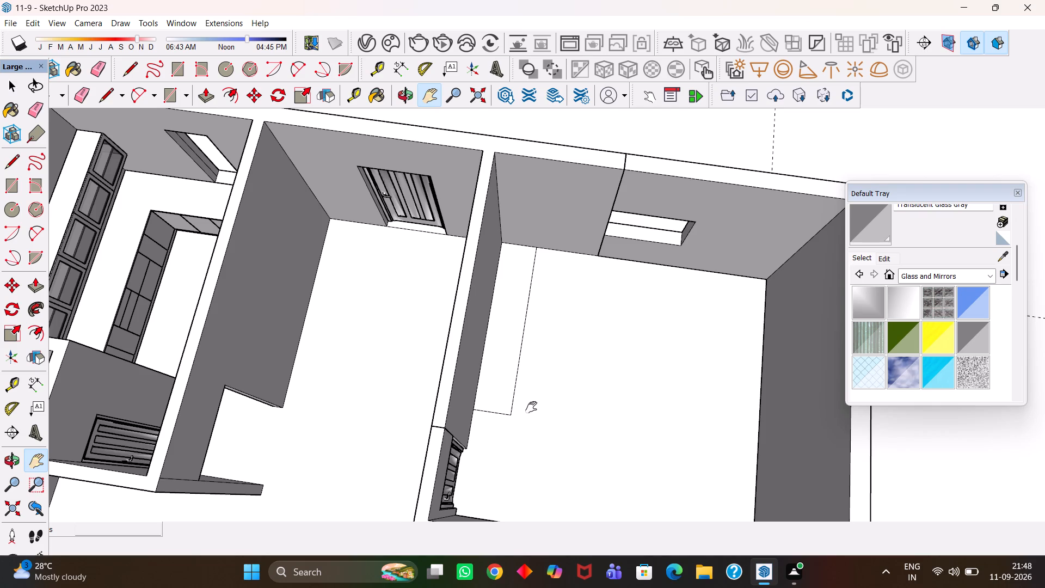
scroll(531, 407, "up", 1)
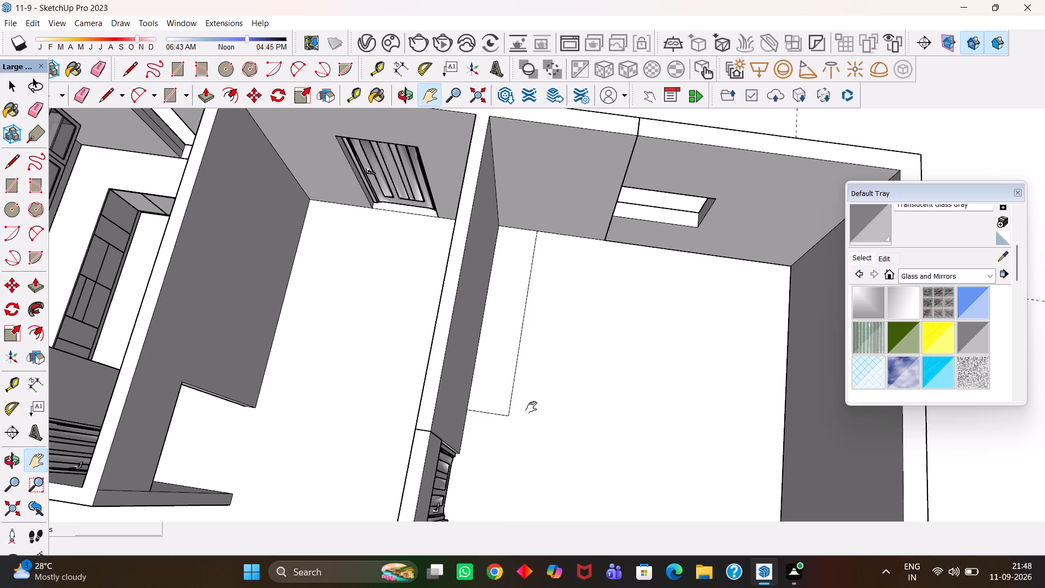
scroll(531, 407, "up", 3)
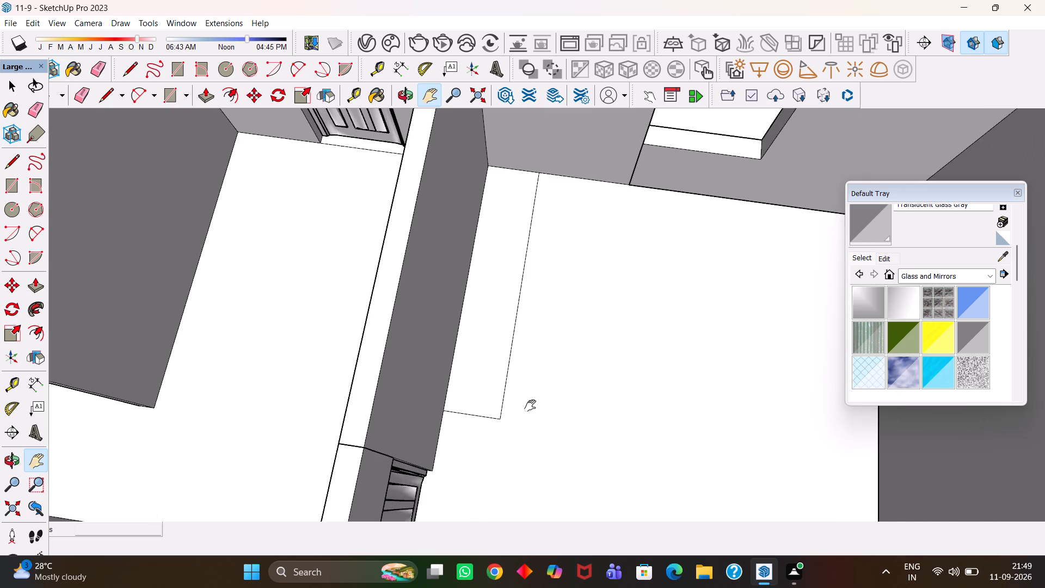
scroll(530, 406, "down", 8)
middle_click_drag(542, 390, 457, 364)
scroll(457, 364, "up", 4)
key("h")
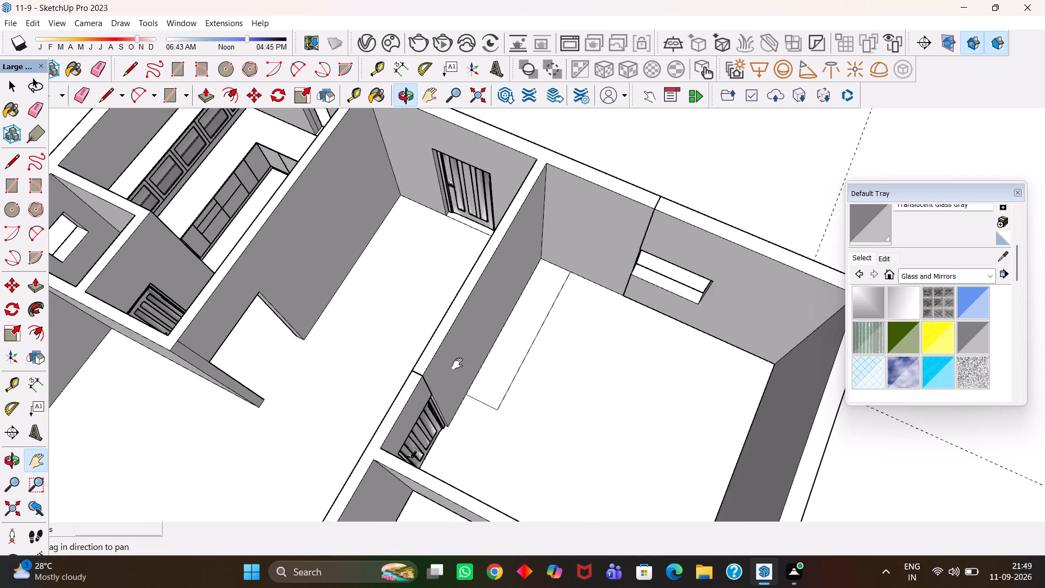
scroll(487, 363, "down", 8)
scroll(501, 369, "up", 8)
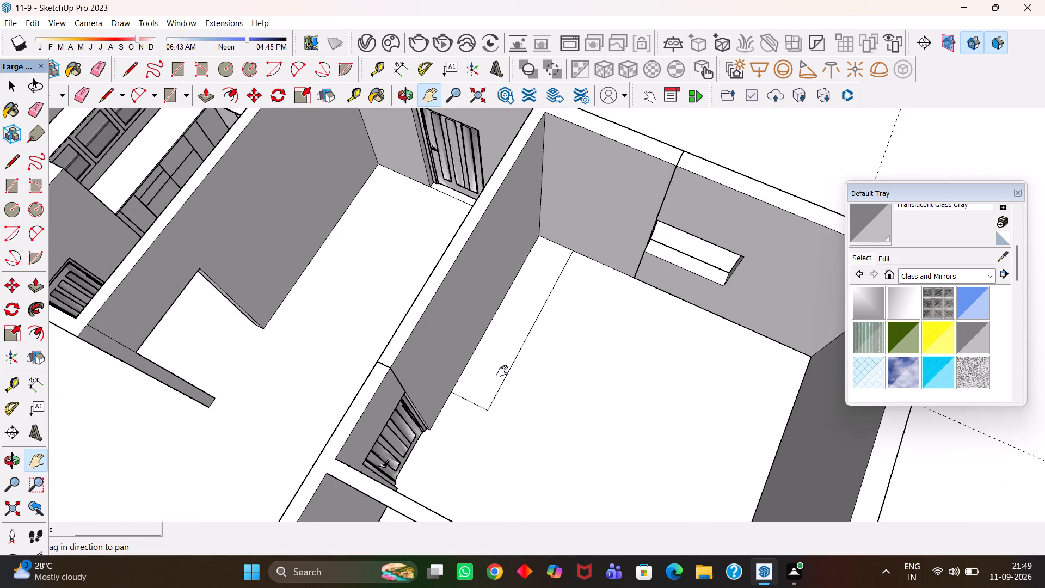
scroll(502, 371, "down", 5)
middle_click_drag(508, 382, 506, 375)
scroll(506, 375, "up", 1)
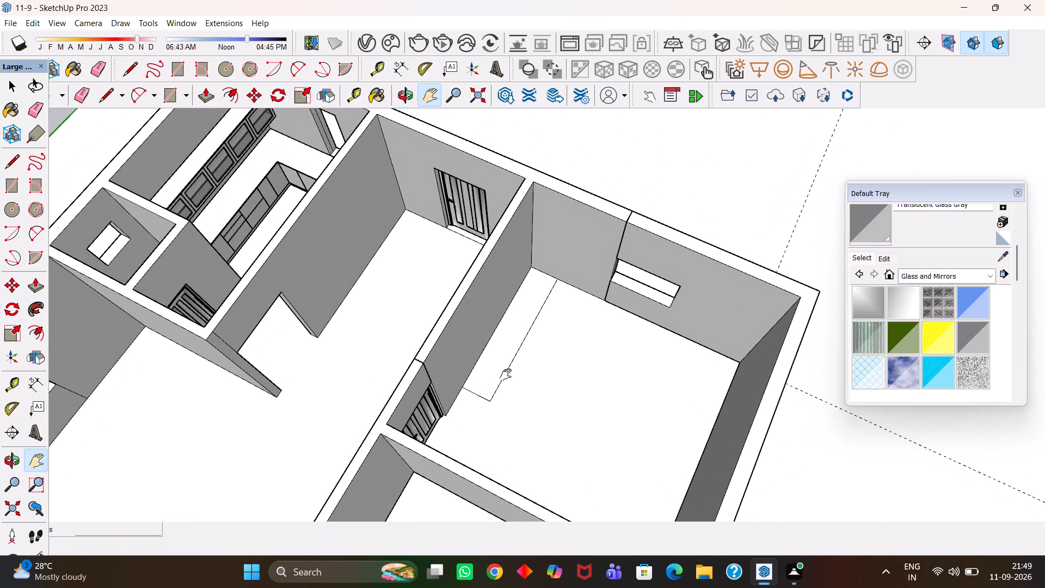
scroll(506, 375, "up", 3)
scroll(506, 375, "down", 2)
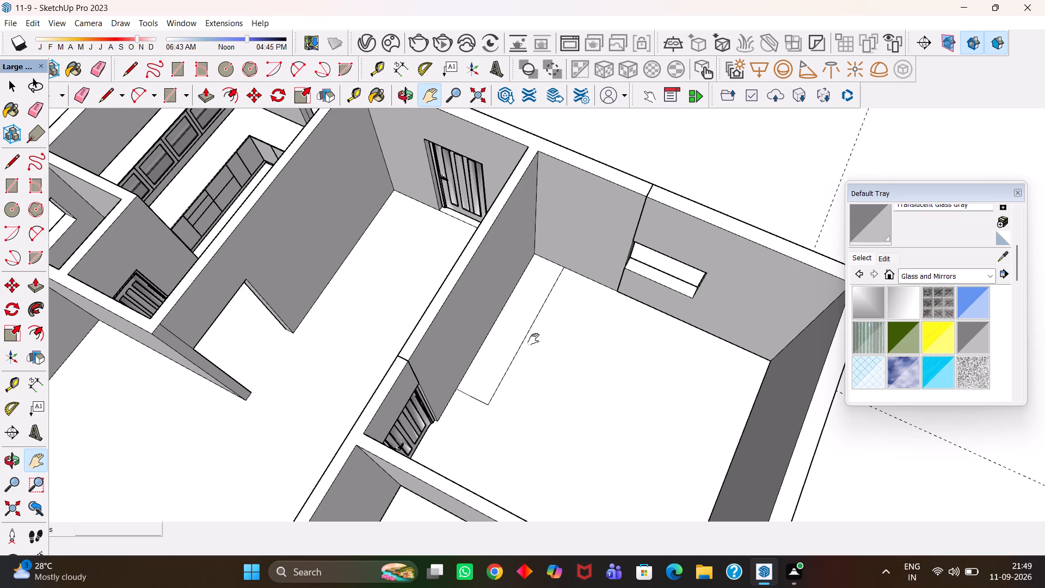
scroll(533, 339, "up", 2)
Examine the floor rectangle along the large bedroom's hall-side wall and the rooms around it.
scroll(536, 339, "down", 6)
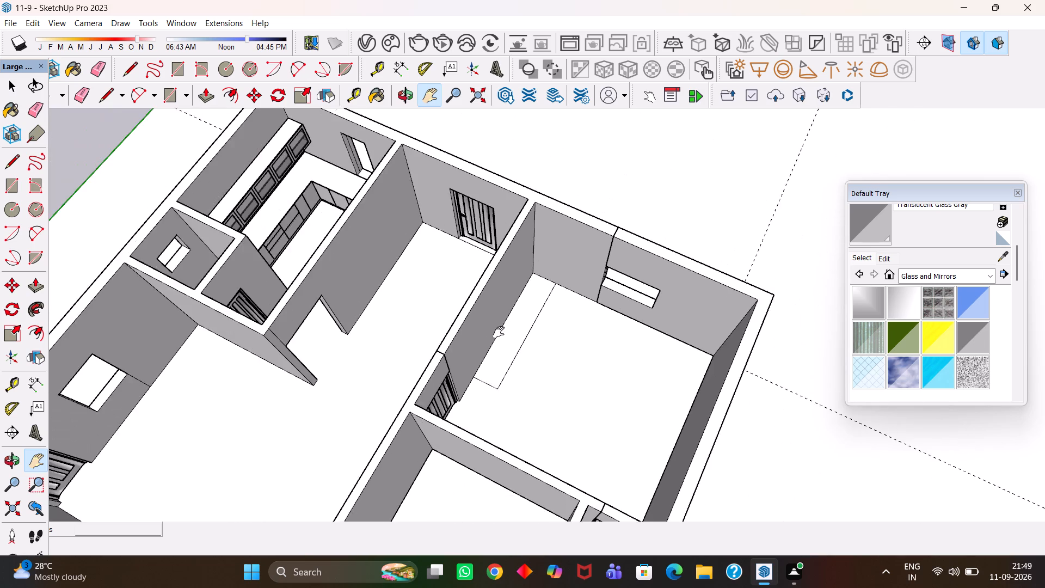
scroll(499, 332, "down", 2)
scroll(506, 349, "up", 7)
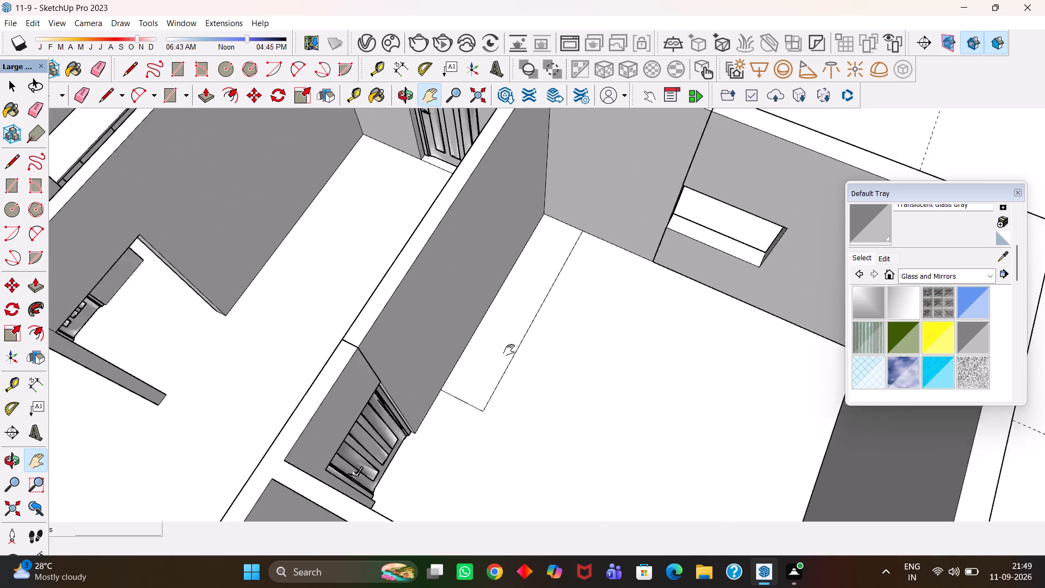
scroll(509, 350, "up", 2)
middle_click_drag(526, 369, 465, 356)
scroll(465, 356, "up", 1)
key("h")
scroll(465, 356, "down", 7)
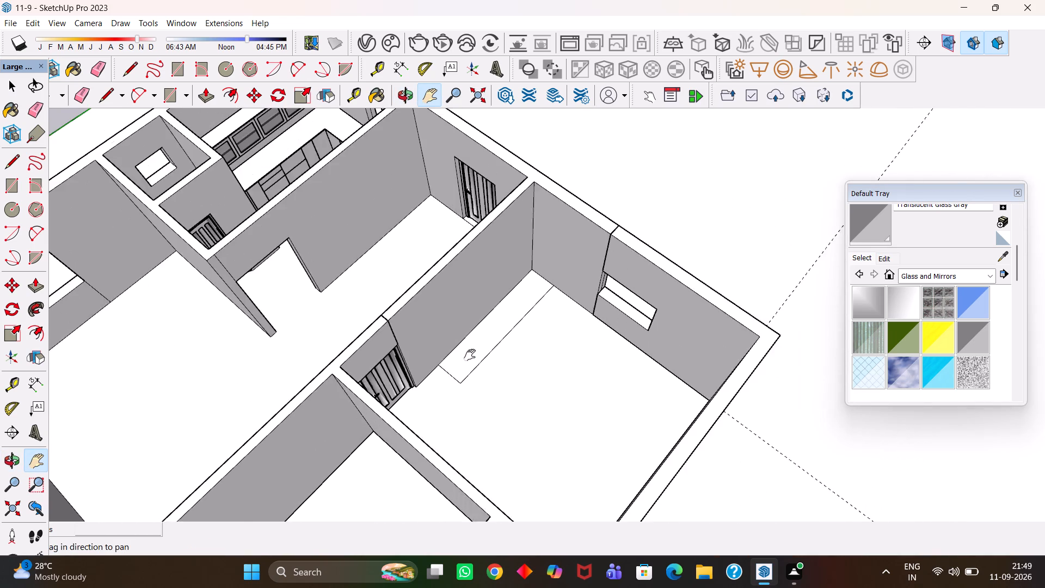
left_click_drag(470, 355, 485, 379)
scroll(485, 381, "down", 5)
middle_click_drag(479, 404, 505, 390)
scroll(504, 391, "up", 4)
key("space")
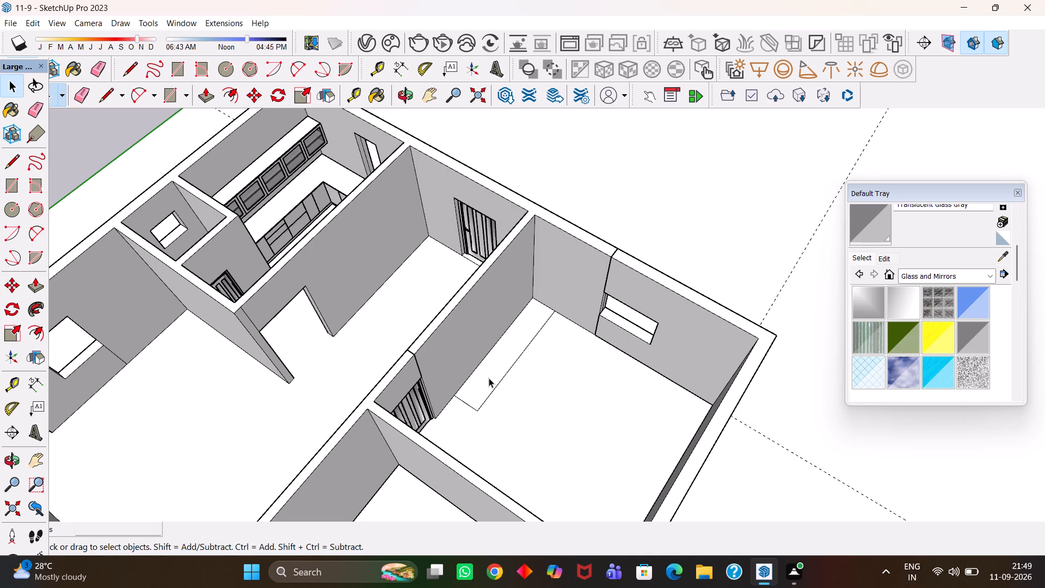
scroll(489, 378, "up", 2)
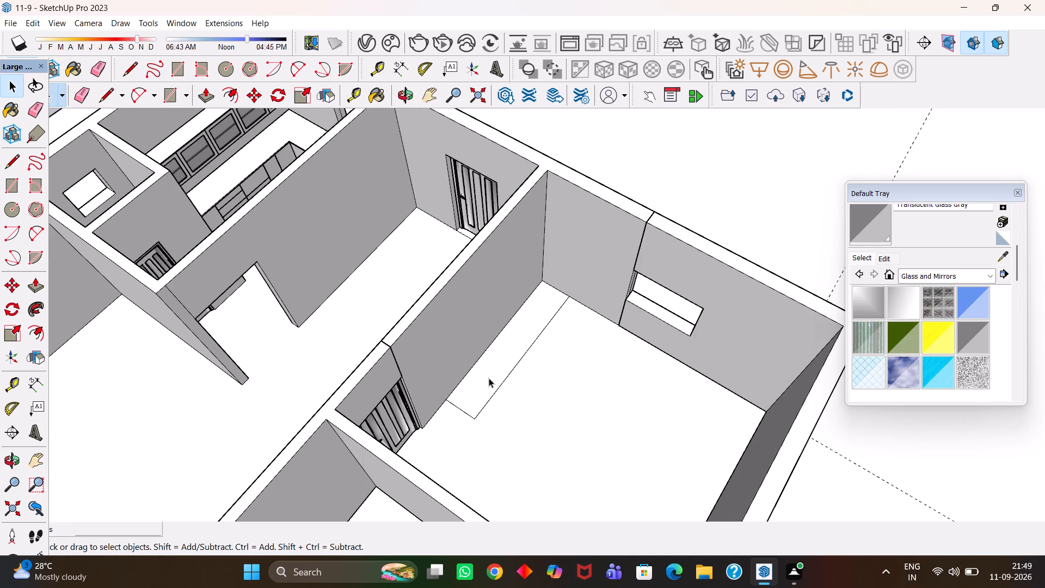
scroll(489, 378, "down", 2)
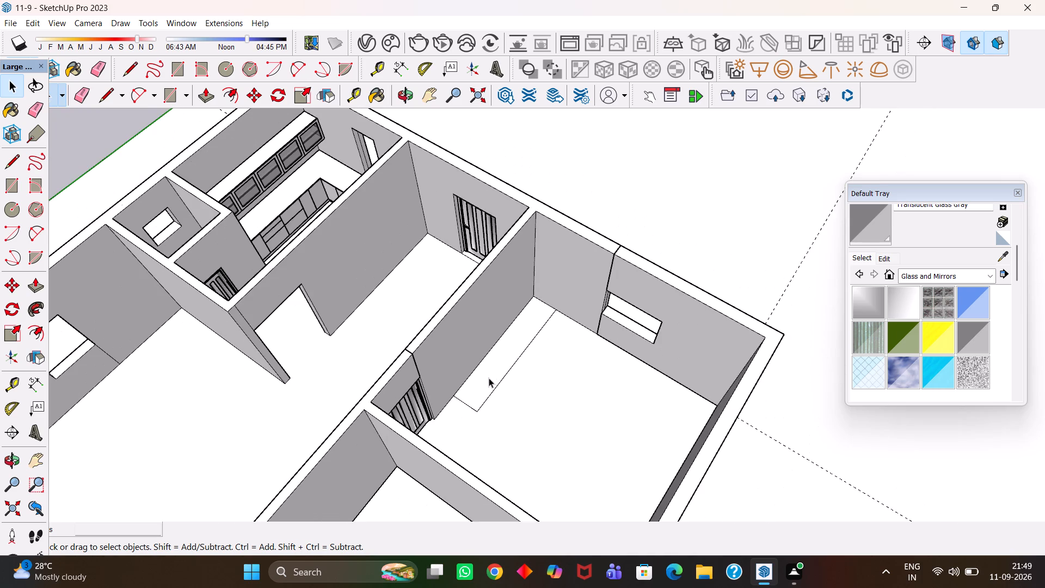
scroll(493, 376, "down", 3)
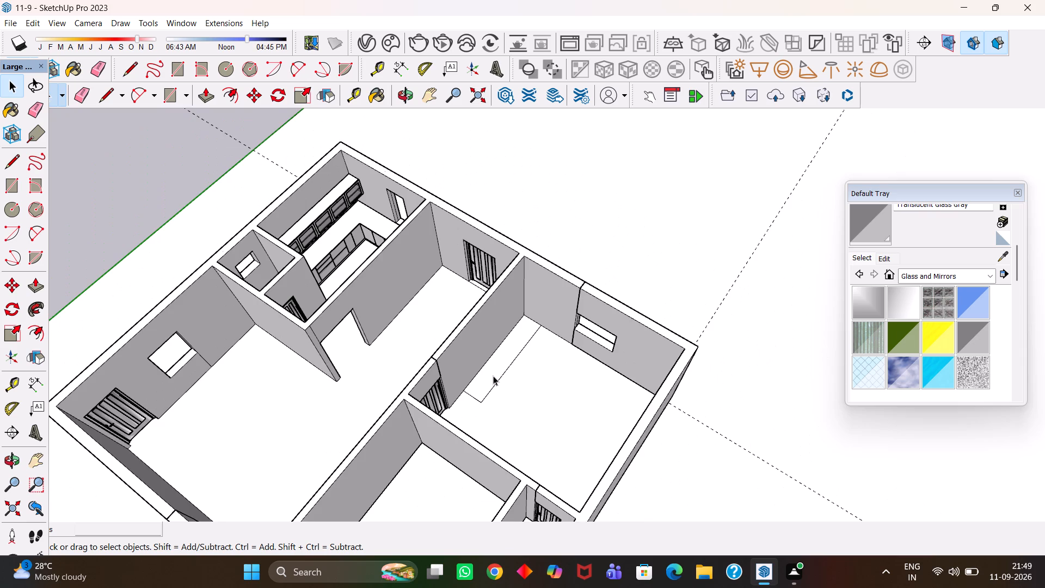
scroll(493, 376, "down", 4)
scroll(493, 376, "up", 9)
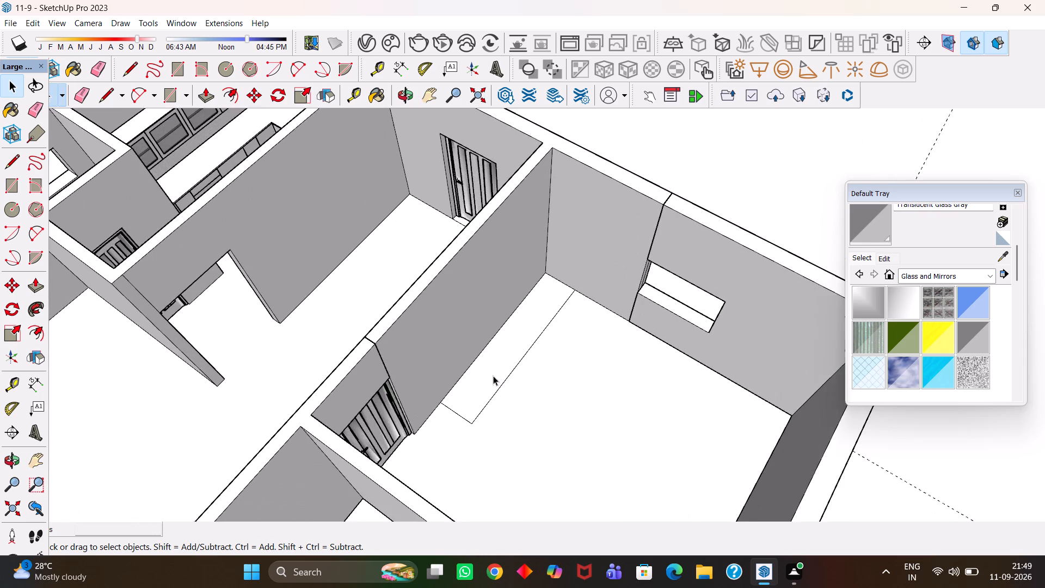
scroll(493, 376, "down", 3)
middle_click_drag(519, 396, 579, 409)
scroll(579, 409, "up", 1)
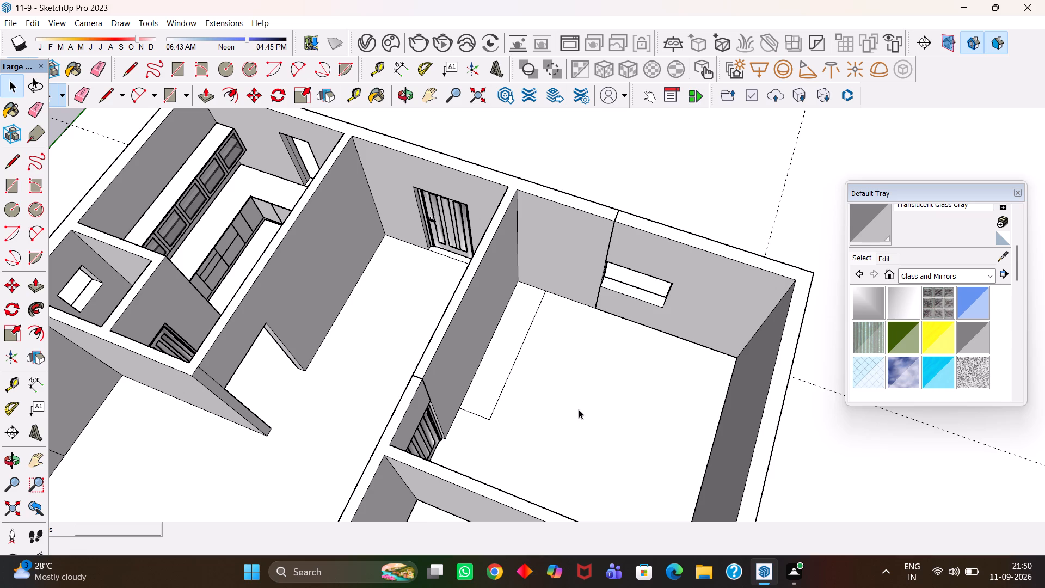
scroll(579, 409, "up", 2)
scroll(579, 409, "down", 2)
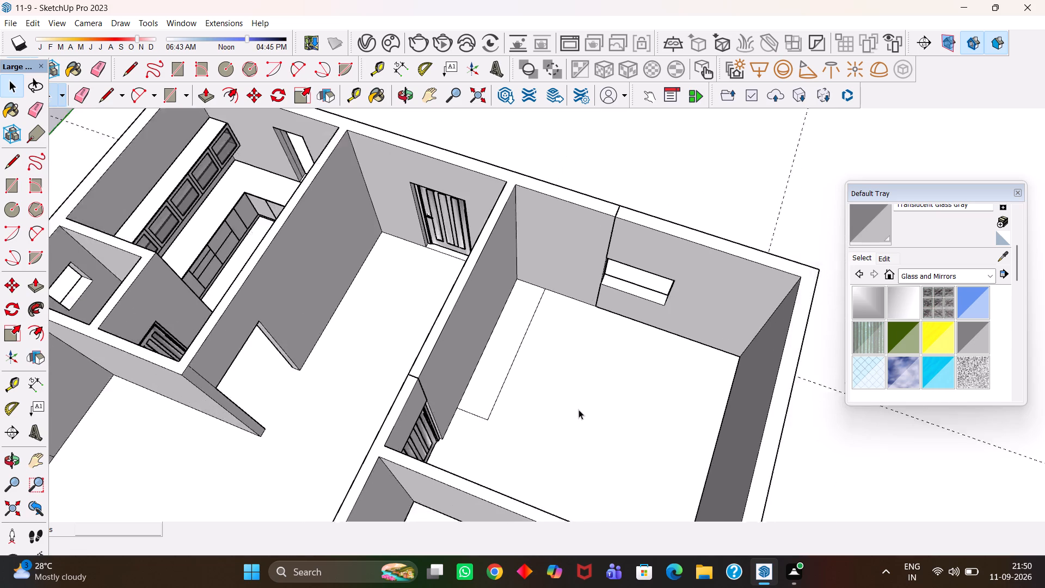
Copy the bedroom's floor rectangle face about 44' away onto the open ground outside the house's kitchen side.
scroll(579, 409, "down", 1)
scroll(537, 390, "down", 3)
left_click(514, 382)
scroll(514, 382, "down", 3)
key("m")
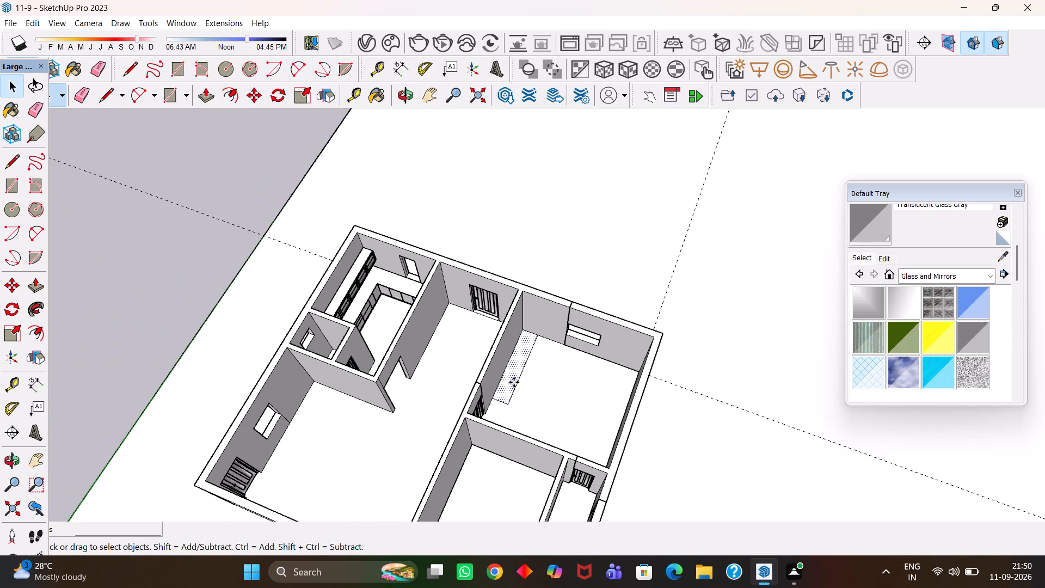
left_click(514, 382)
left_click(183, 295)
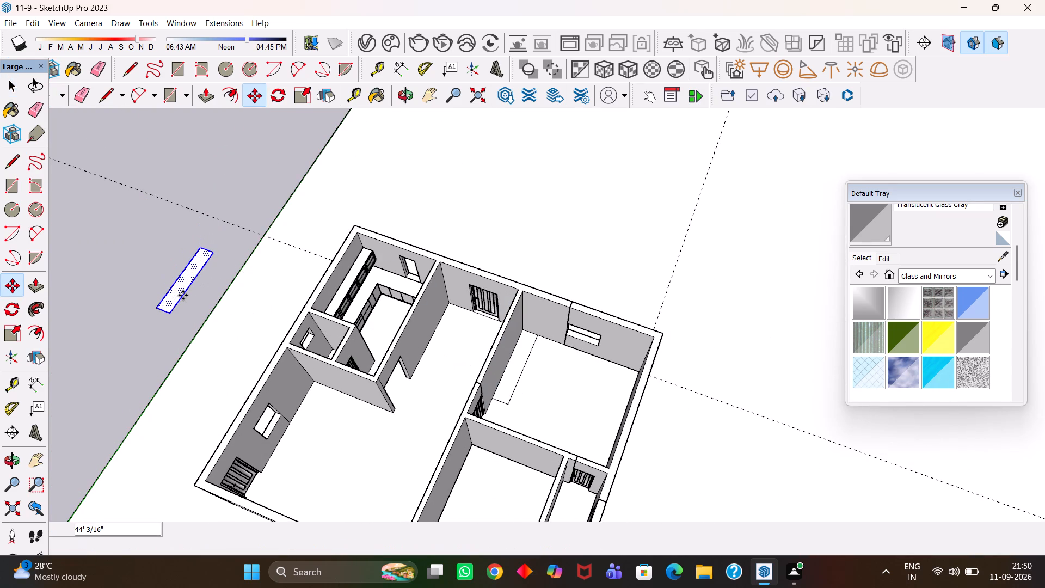
Extrude the copied rectangle upward 7' into a tall block with Push/Pull.
scroll(183, 295, "up", 1)
key("p")
left_click(177, 292)
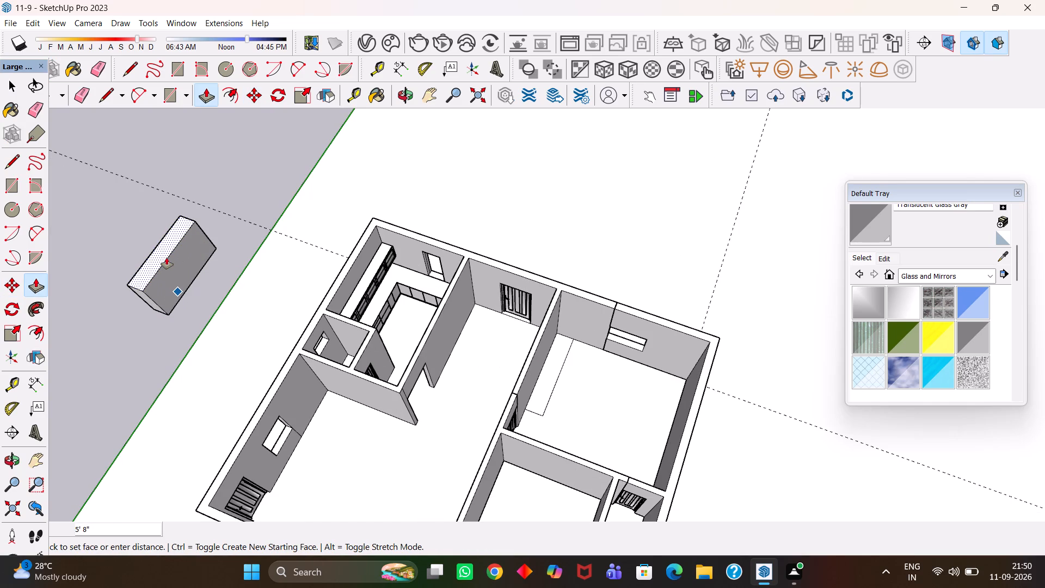
type("7'")
key("Return")
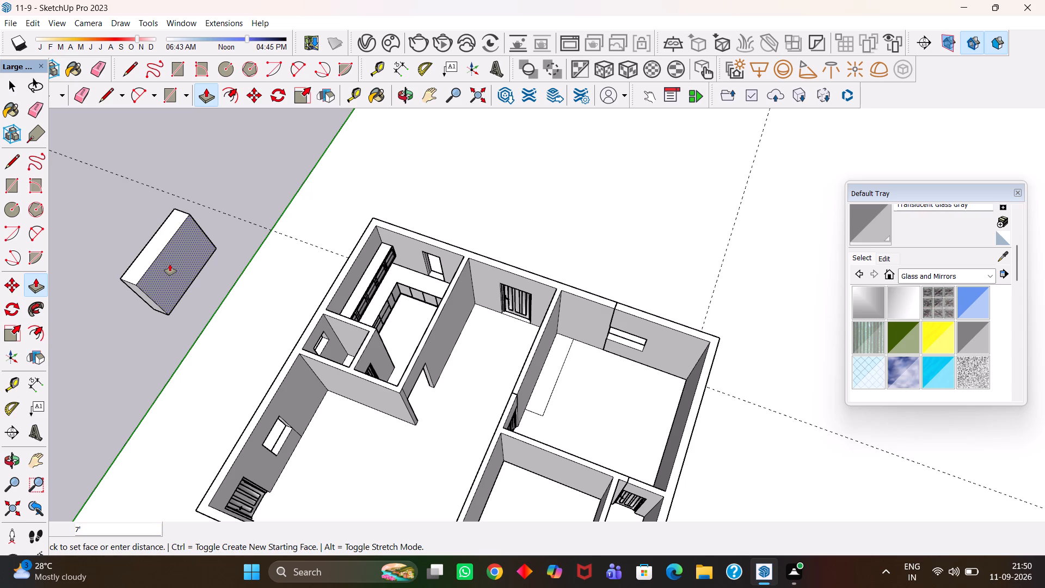
Examine the 7' block outside the house from closer up and from different angles.
scroll(171, 269, "up", 3)
key("h")
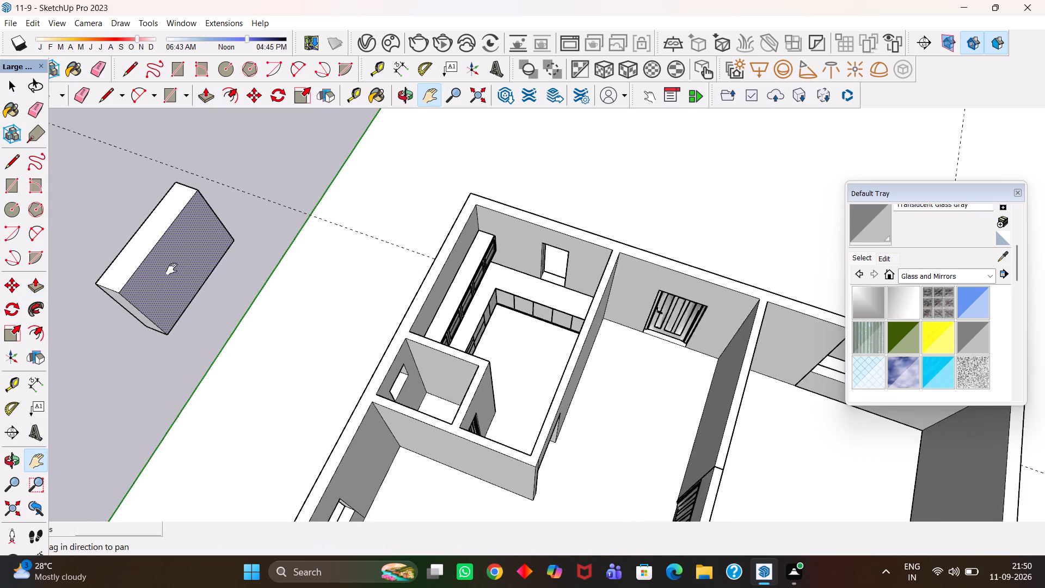
scroll(171, 269, "up", 2)
key("h")
scroll(171, 269, "down", 4)
left_click_drag(170, 273, 281, 320)
scroll(278, 323, "up", 7)
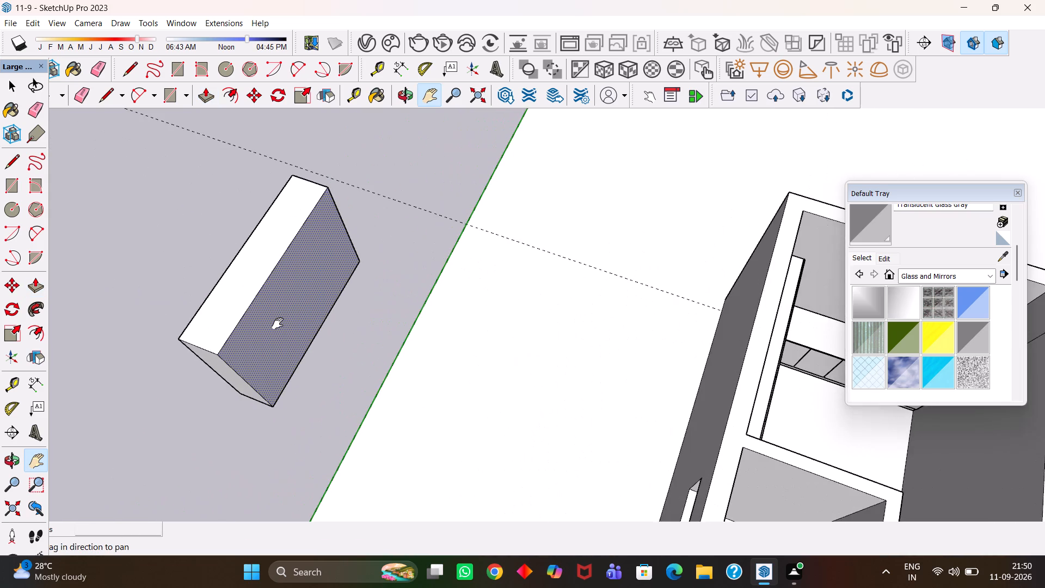
scroll(278, 323, "down", 4)
key("h")
left_click_drag(271, 321, 398, 348)
scroll(368, 368, "up", 7)
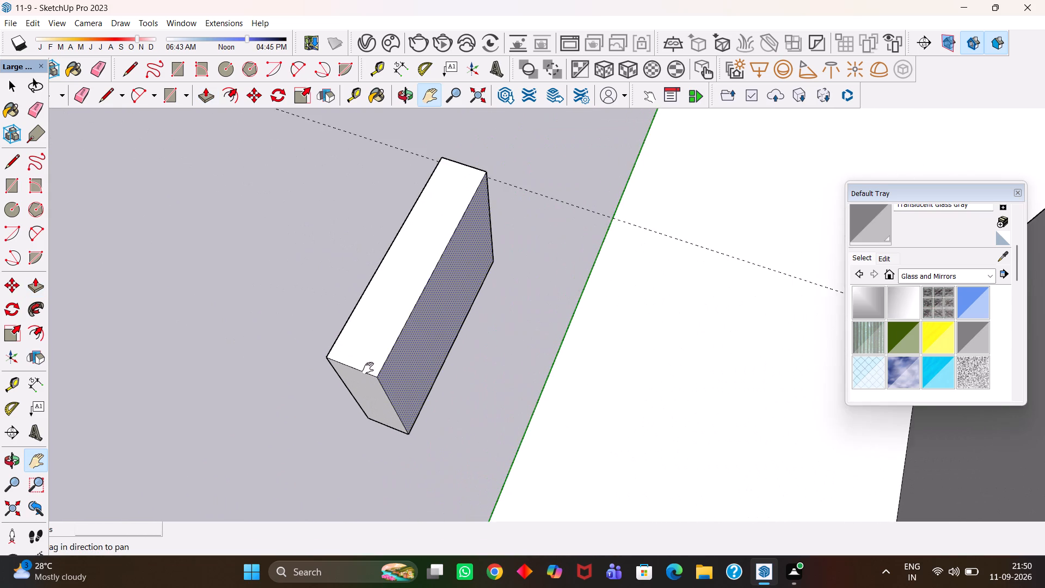
scroll(368, 368, "down", 9)
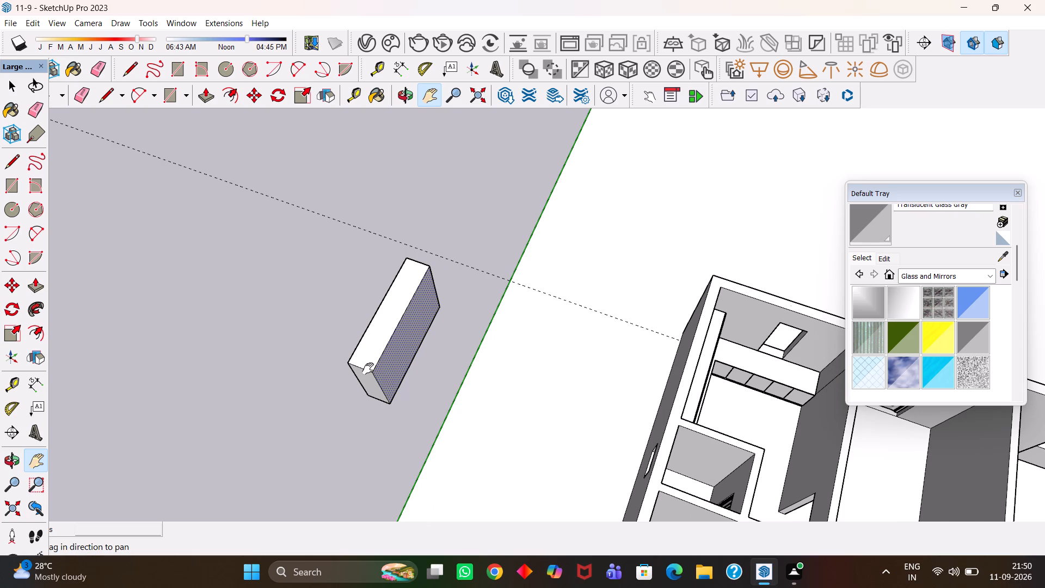
scroll(368, 369, "up", 2)
scroll(368, 369, "down", 5)
scroll(374, 373, "up", 5)
middle_click_drag(421, 392, 367, 394)
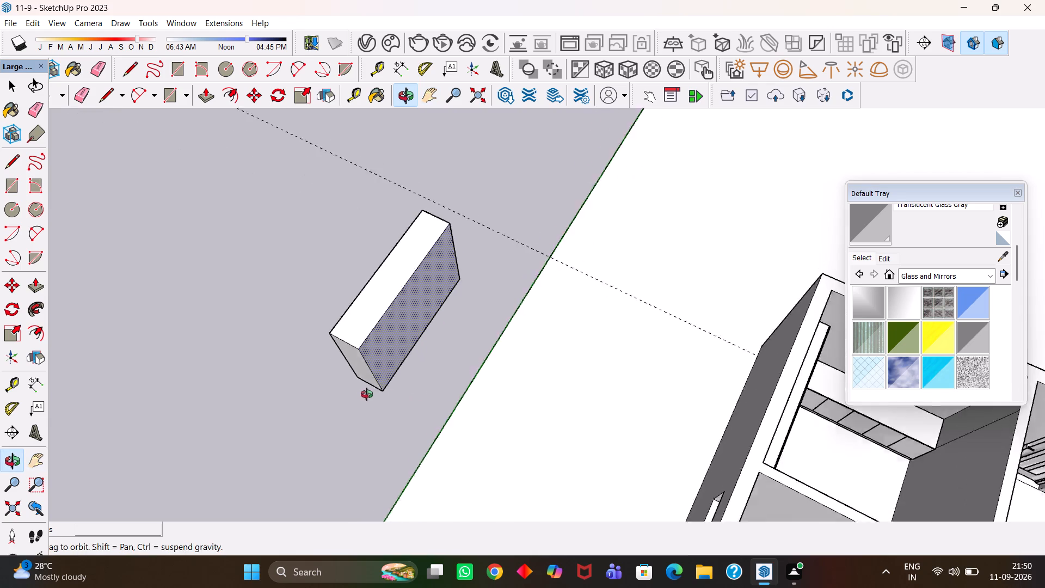
middle_click_drag(367, 394, 391, 386)
scroll(367, 393, "up", 2)
scroll(391, 386, "down", 5)
Copy the tall block's top face to the ground beside it, on the side away from the house.
key("space")
left_click(373, 336)
scroll(373, 336, "down", 3)
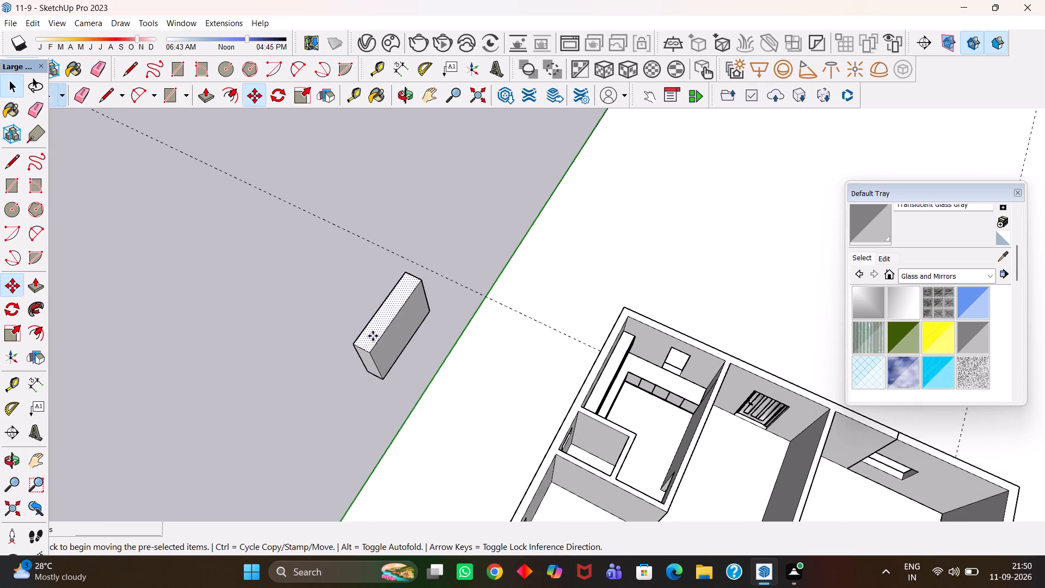
key("m")
left_click(373, 336)
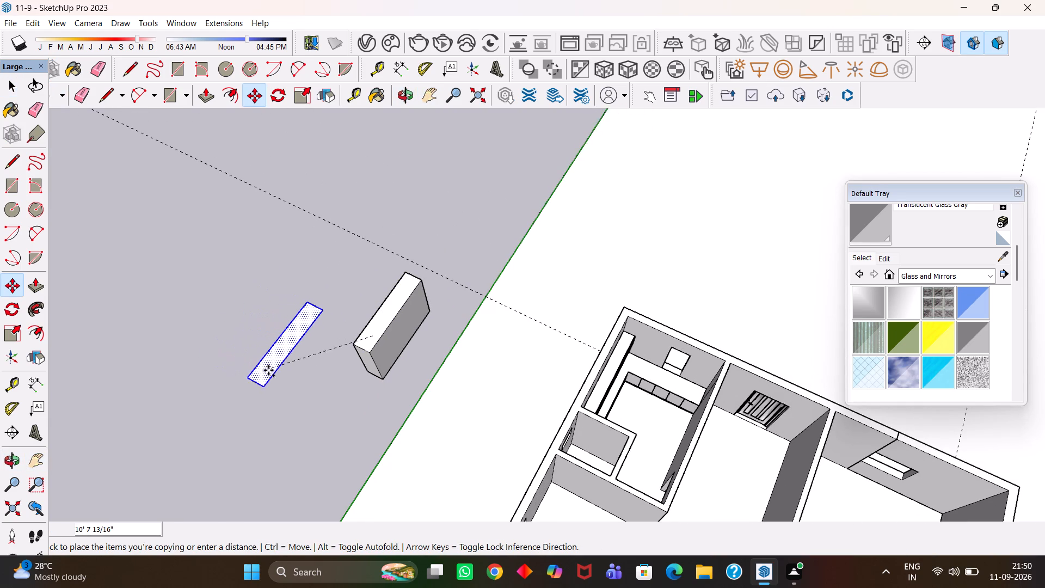
left_click(270, 374)
Extrude the copied face beside the tall block upward 3' with Push/Pull.
scroll(336, 389, "up", 3)
middle_click_drag(379, 400, 331, 401)
scroll(331, 401, "up", 2)
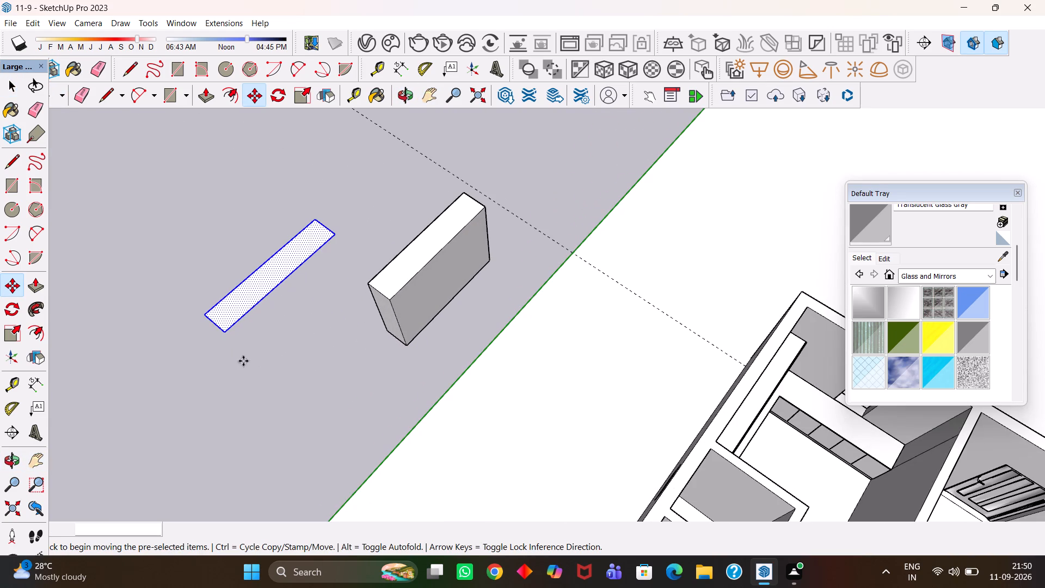
key("p")
left_click(261, 292)
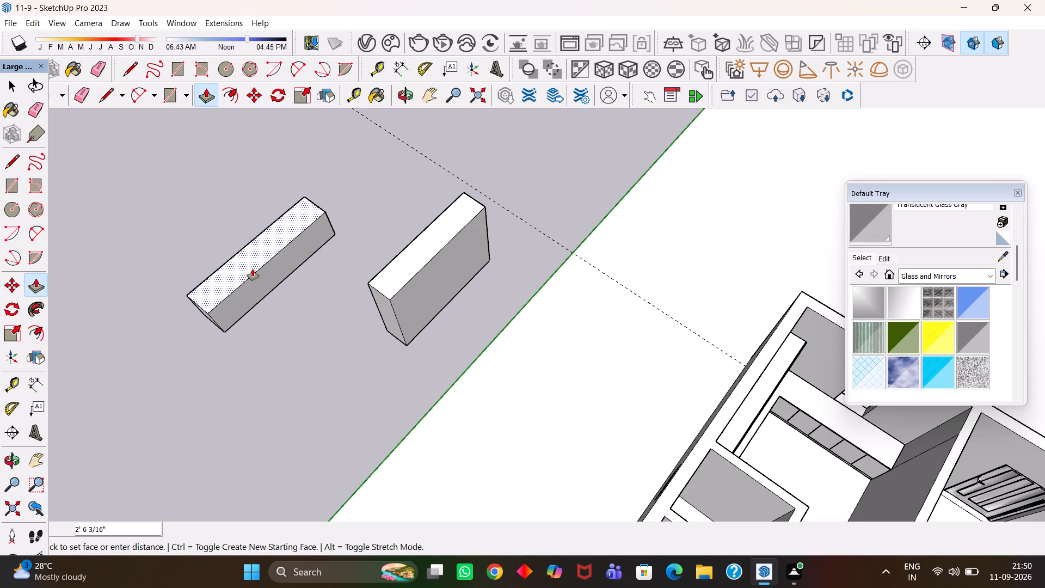
type("3'")
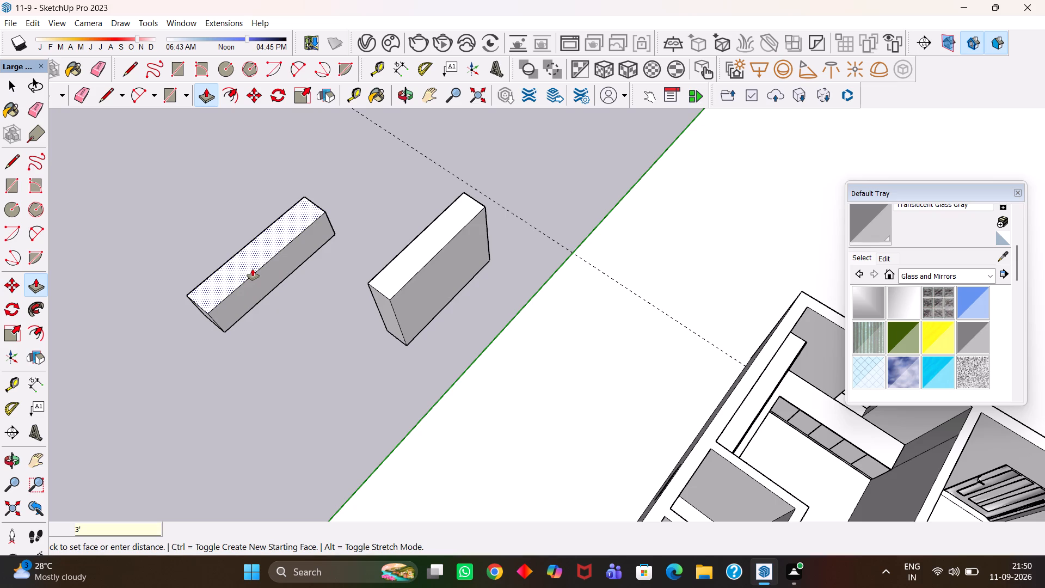
key("Return")
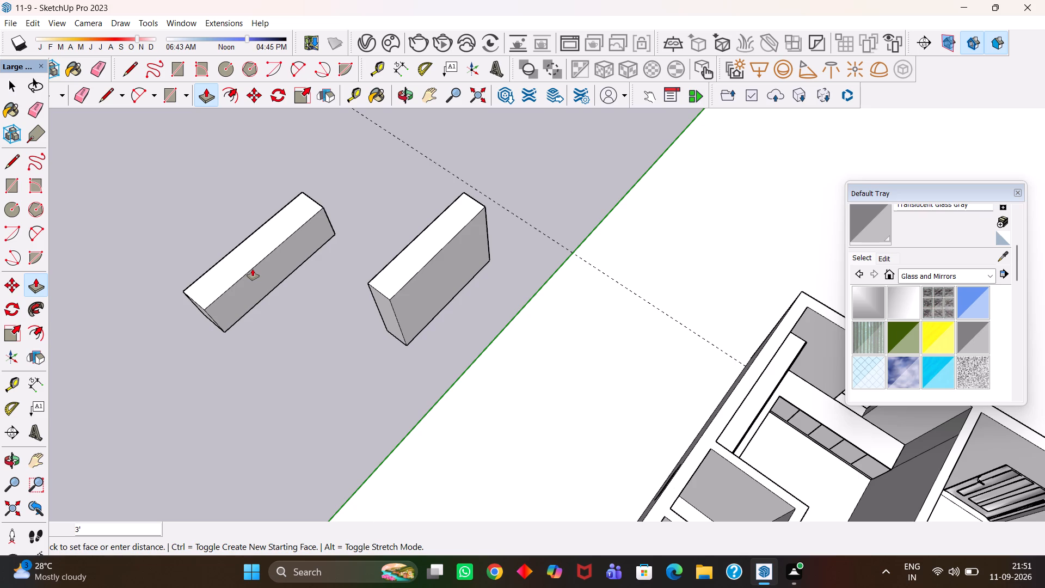
Examine the 3' and 7' blocks side by side, moving in on the taller block's near end.
scroll(253, 269, "up", 4)
scroll(253, 269, "down", 5)
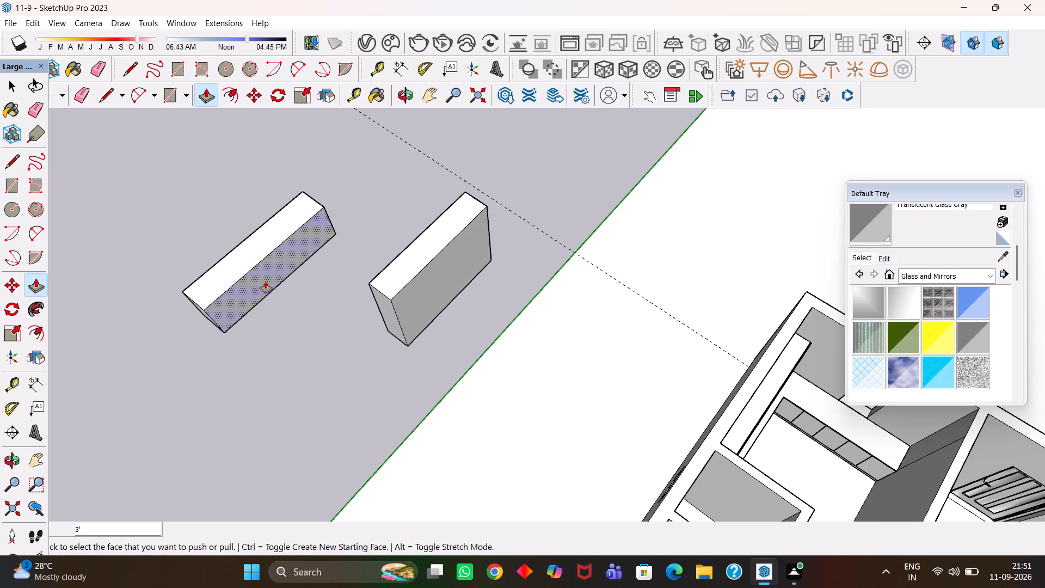
scroll(267, 283, "up", 6)
key("h")
scroll(267, 283, "down", 4)
left_click_drag(265, 278, 407, 289)
scroll(286, 308, "up", 3)
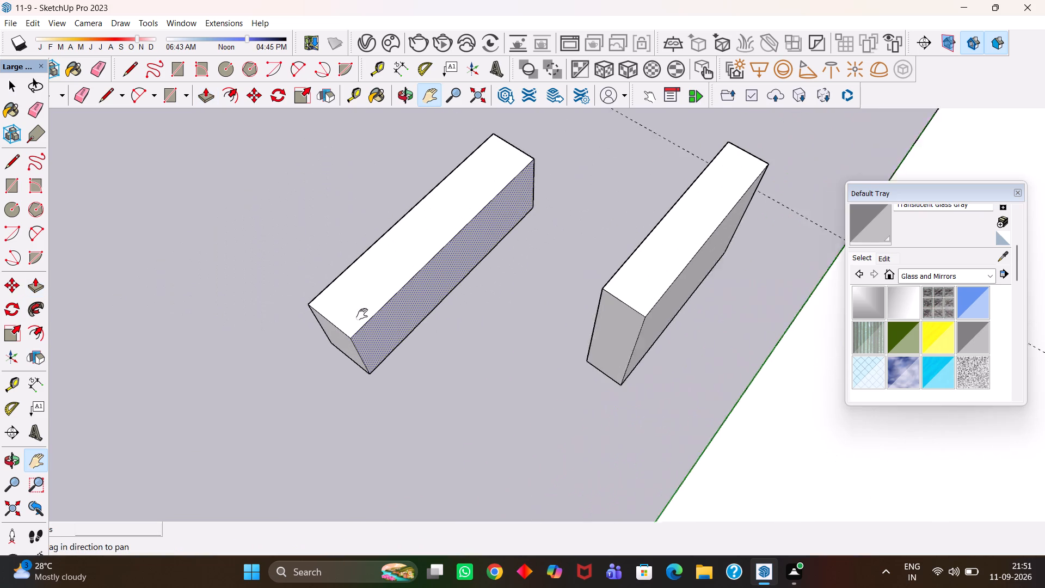
scroll(362, 314, "up", 1)
key("h")
scroll(362, 314, "down", 2)
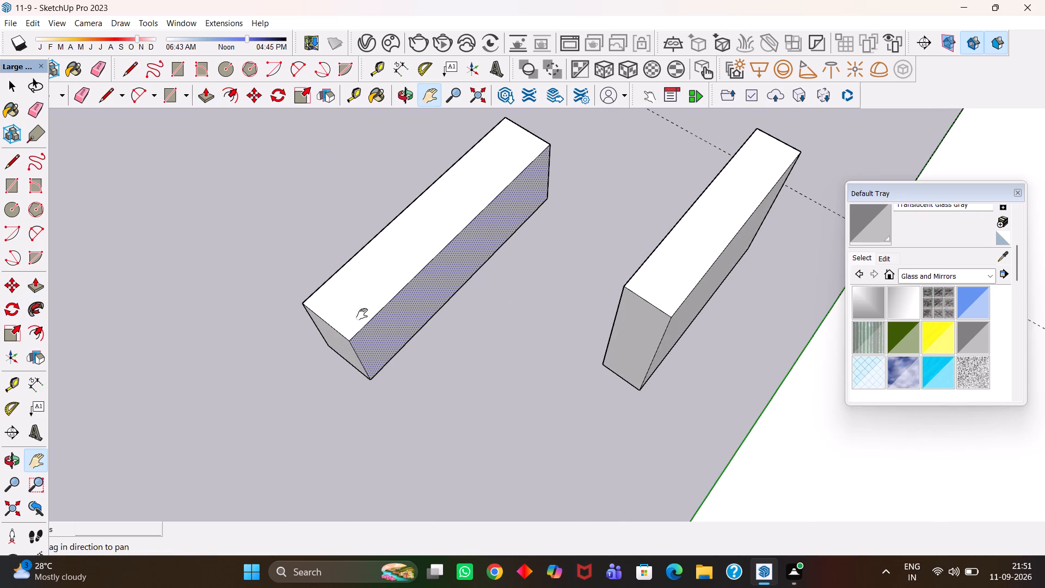
scroll(362, 314, "down", 9)
left_click_drag(447, 349, 302, 348)
scroll(350, 318, "up", 3)
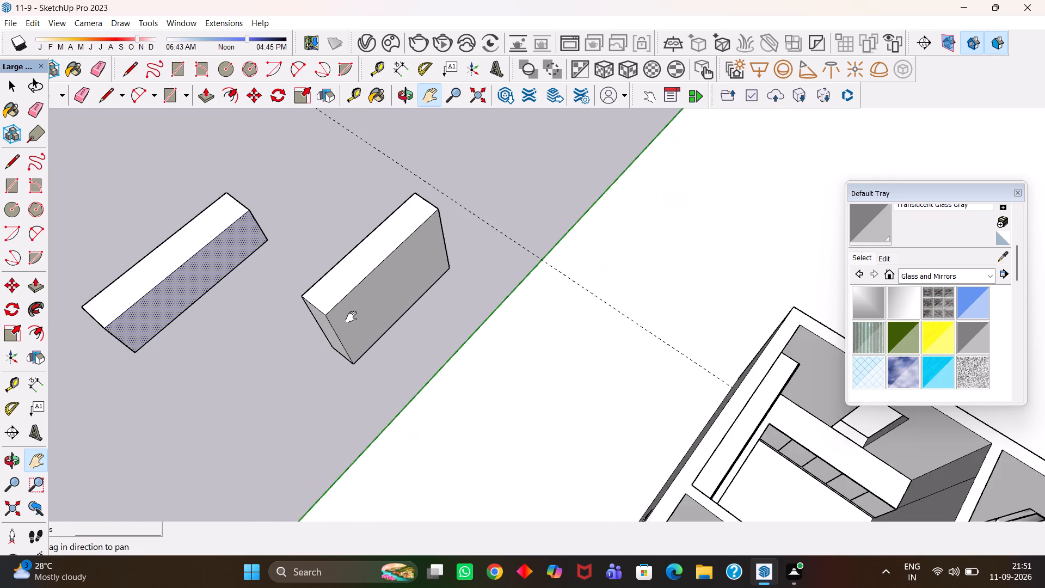
scroll(351, 317, "up", 8)
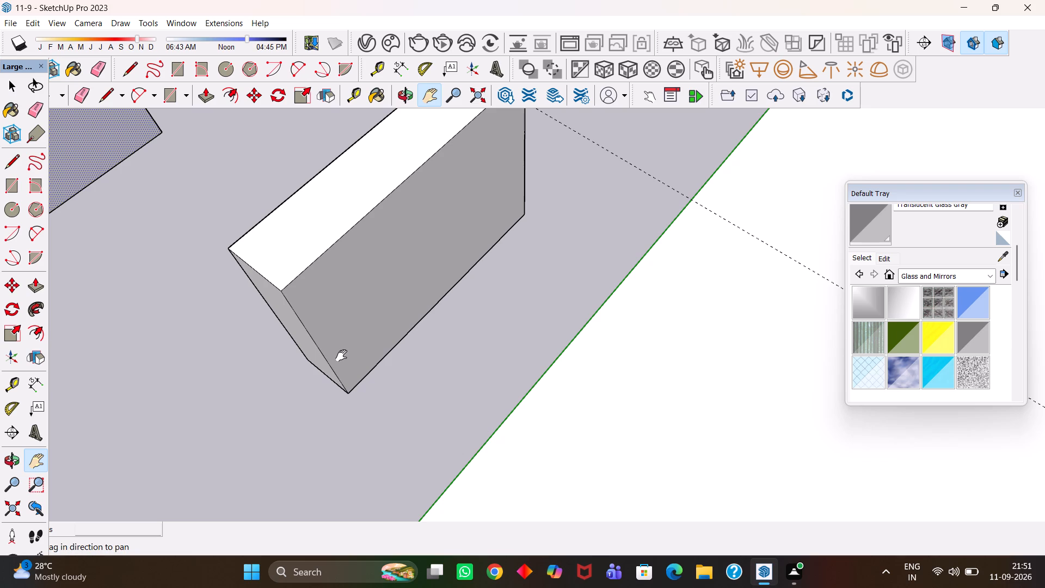
scroll(341, 356, "up", 3)
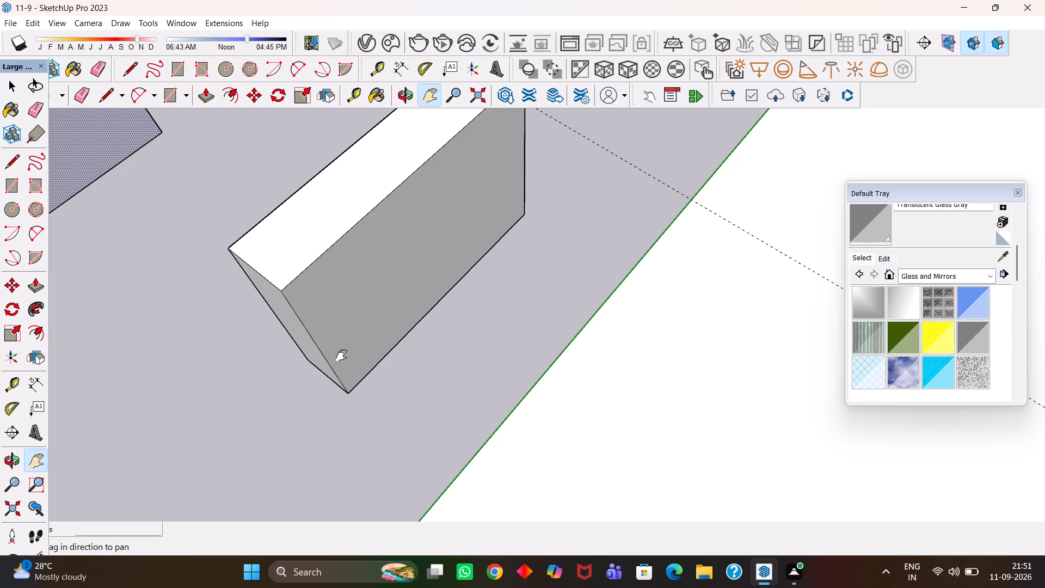
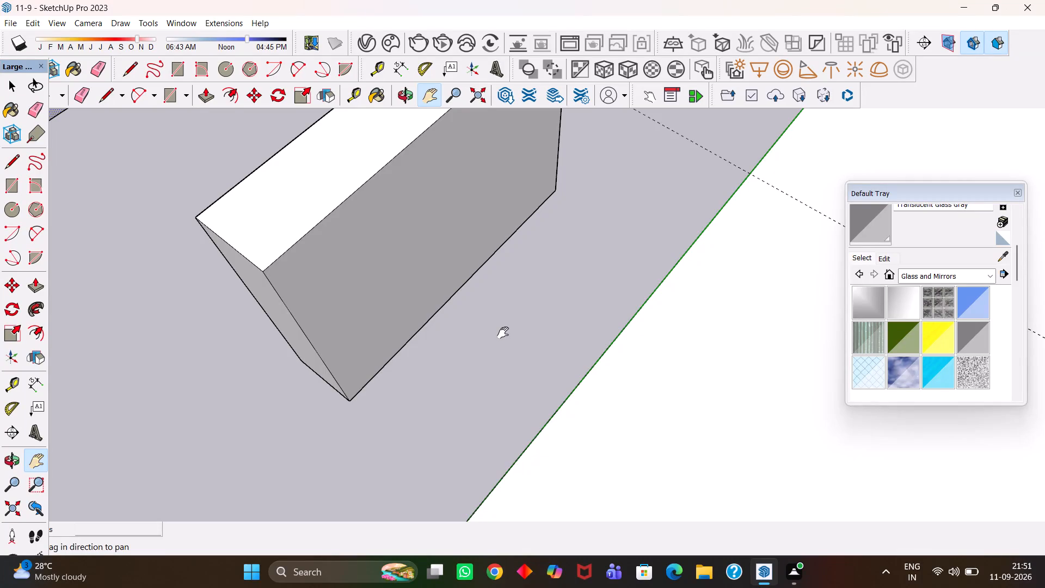
Examine the 3' and 7' blocks up close and from far enough out to see them beside the house.
scroll(503, 332, "up", 1)
scroll(503, 323, "down", 15)
scroll(493, 315, "up", 5)
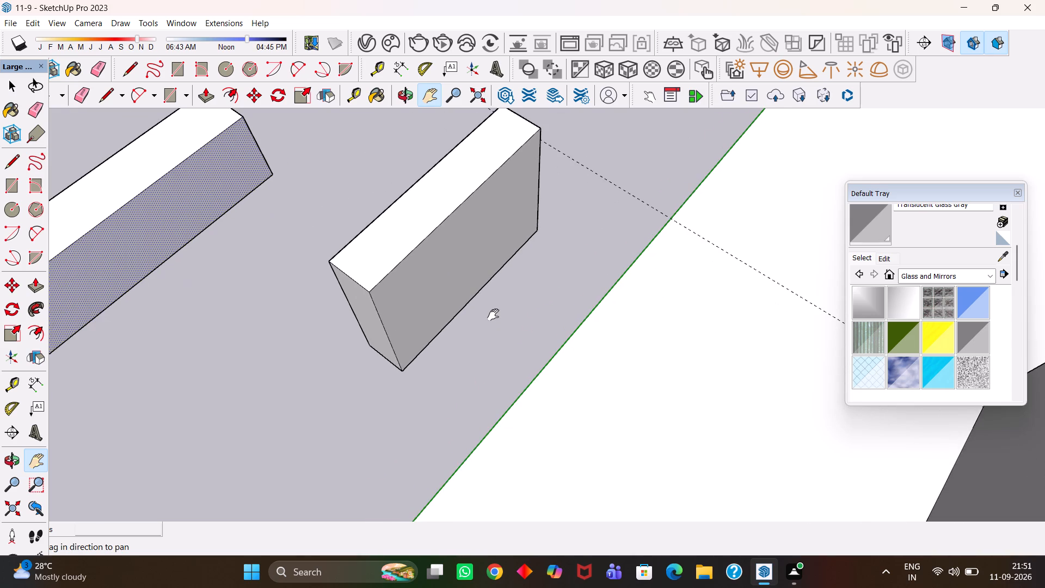
scroll(493, 315, "up", 7)
scroll(493, 315, "down", 3)
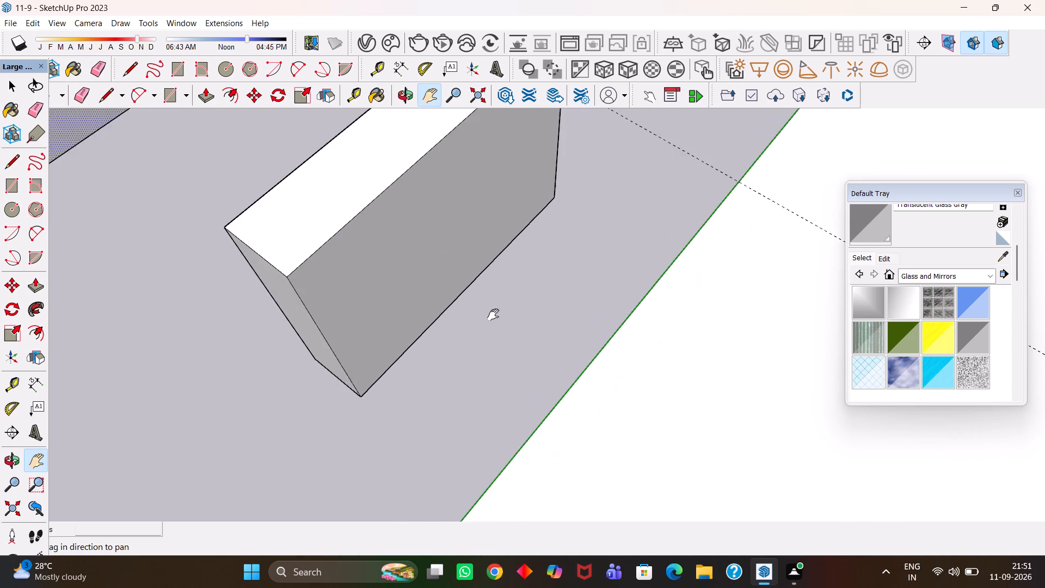
scroll(493, 315, "down", 9)
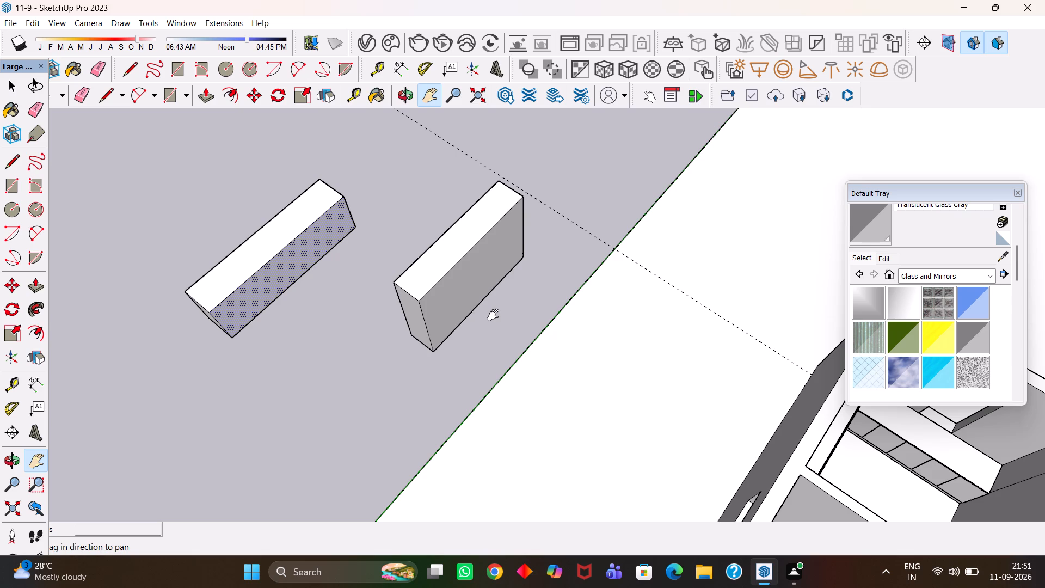
scroll(490, 303, "down", 13)
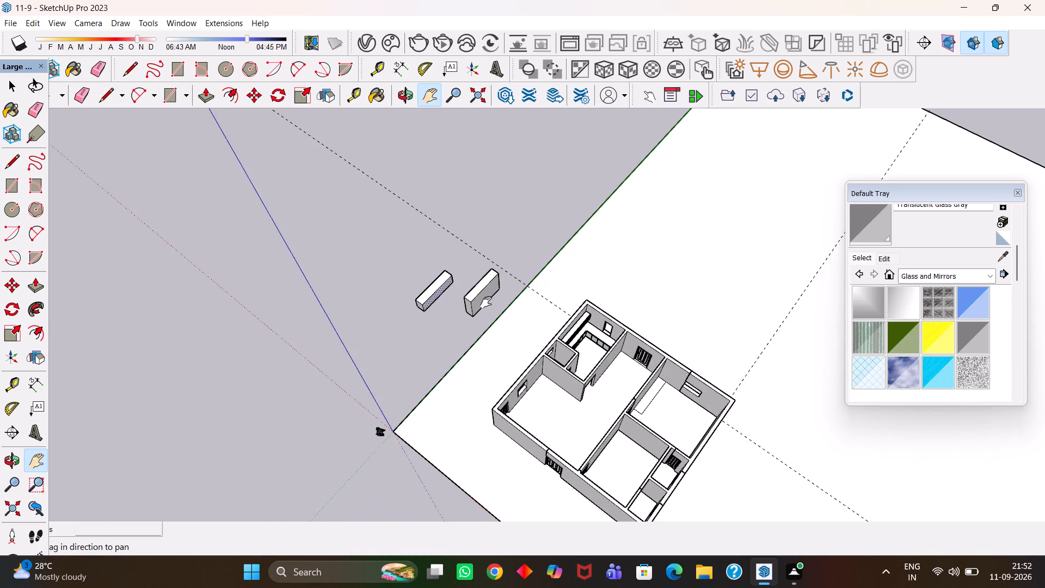
scroll(486, 302, "down", 2)
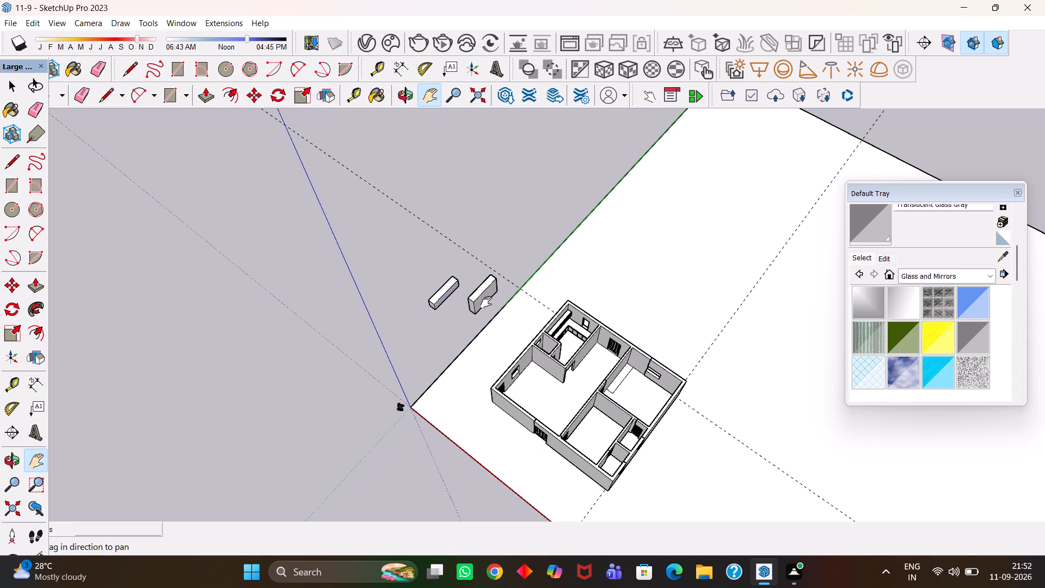
scroll(486, 302, "up", 2)
scroll(486, 302, "down", 1)
scroll(486, 302, "up", 3)
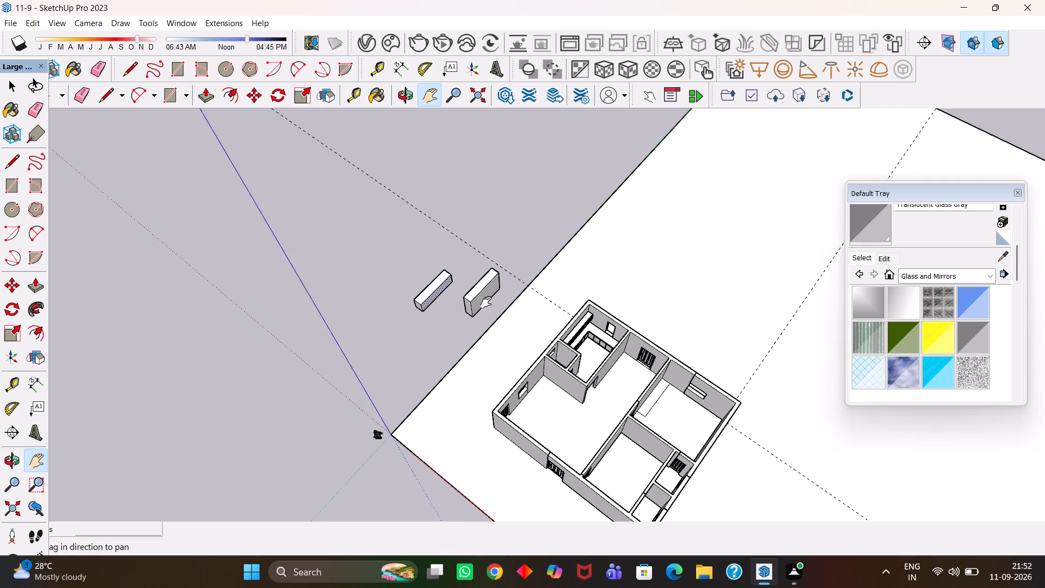
scroll(486, 302, "down", 4)
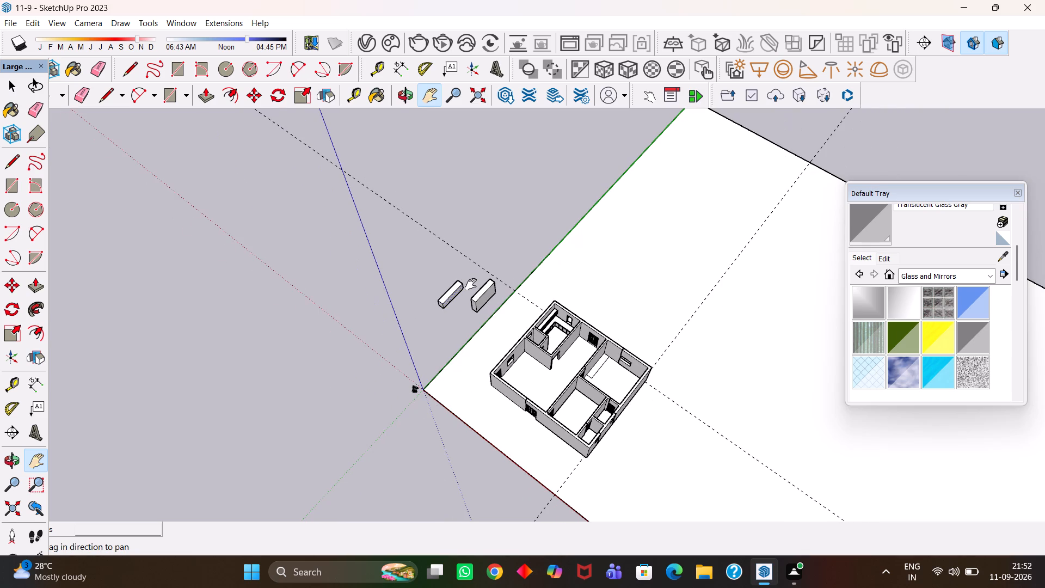
scroll(471, 284, "up", 3)
scroll(471, 284, "down", 5)
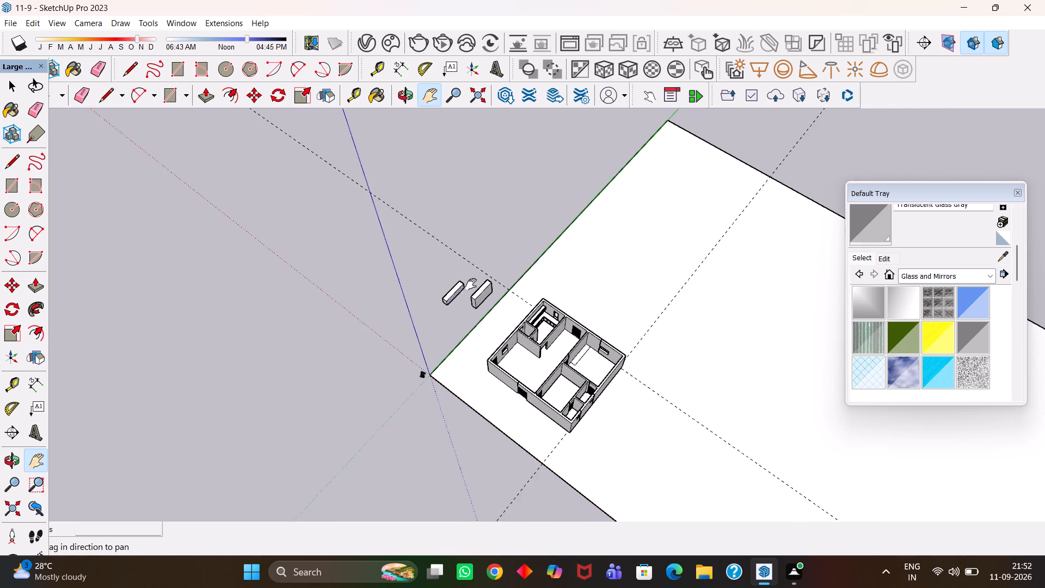
scroll(471, 284, "down", 6)
scroll(540, 332, "up", 10)
scroll(476, 329, "up", 3)
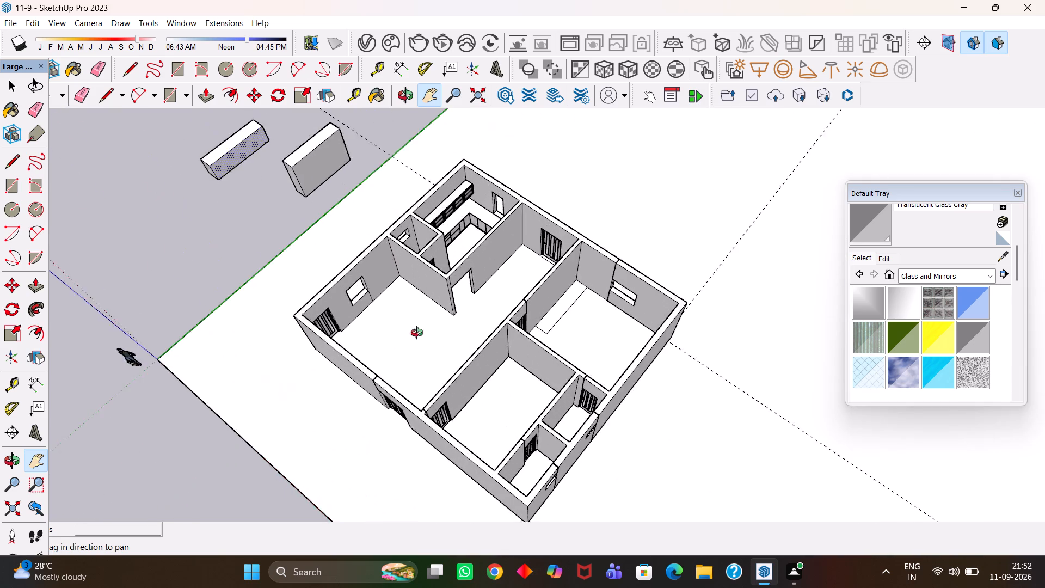
Examine the house's rooms and the wardrobe footprint in the large bedroom from different angles, with the two blocks beyond.
middle_click_drag(417, 333, 440, 321)
scroll(417, 333, "up", 4)
scroll(433, 320, "down", 10)
middle_click_drag(579, 359, 394, 314)
scroll(394, 314, "up", 5)
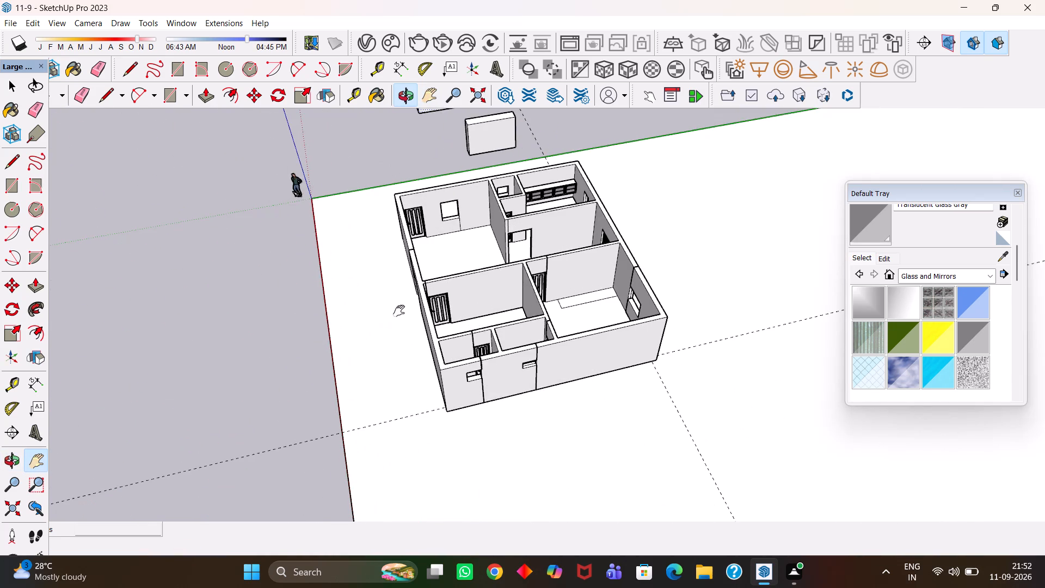
scroll(446, 345, "up", 7)
scroll(447, 345, "down", 11)
left_click_drag(527, 273, 531, 352)
scroll(530, 357, "up", 3)
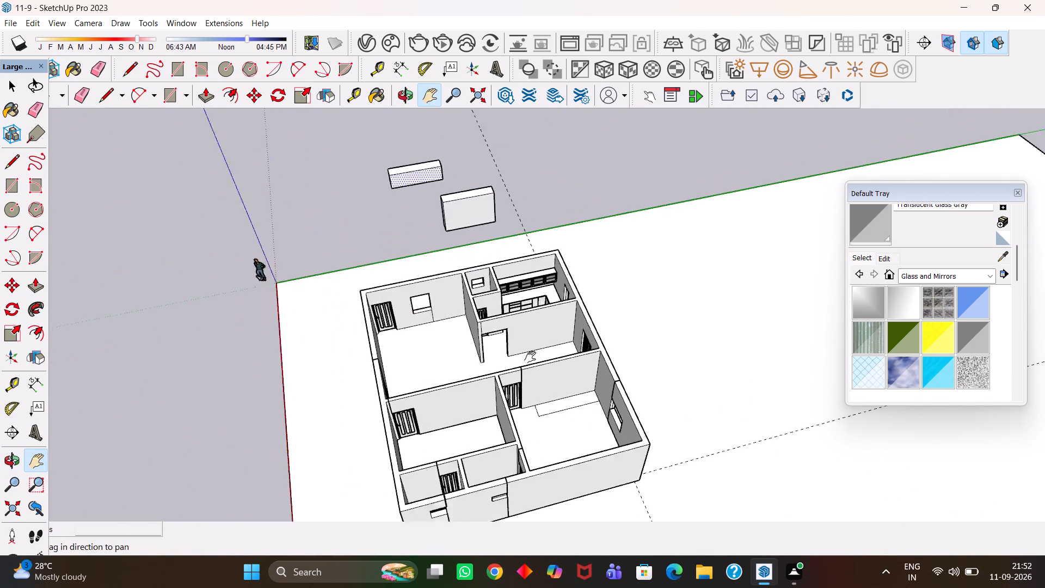
scroll(530, 357, "up", 2)
middle_click_drag(545, 384, 503, 291)
scroll(444, 359, "up", 3)
scroll(503, 275, "up", 1)
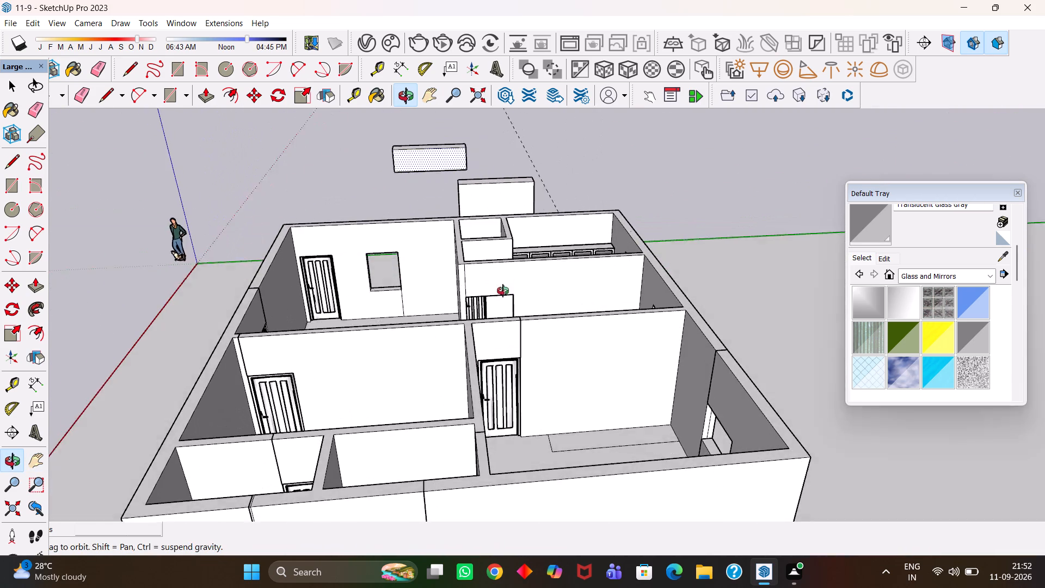
middle_click_drag(503, 291, 503, 299)
scroll(503, 299, "up", 1)
scroll(503, 299, "down", 7)
middle_click_drag(495, 248, 494, 299)
scroll(495, 286, "up", 1)
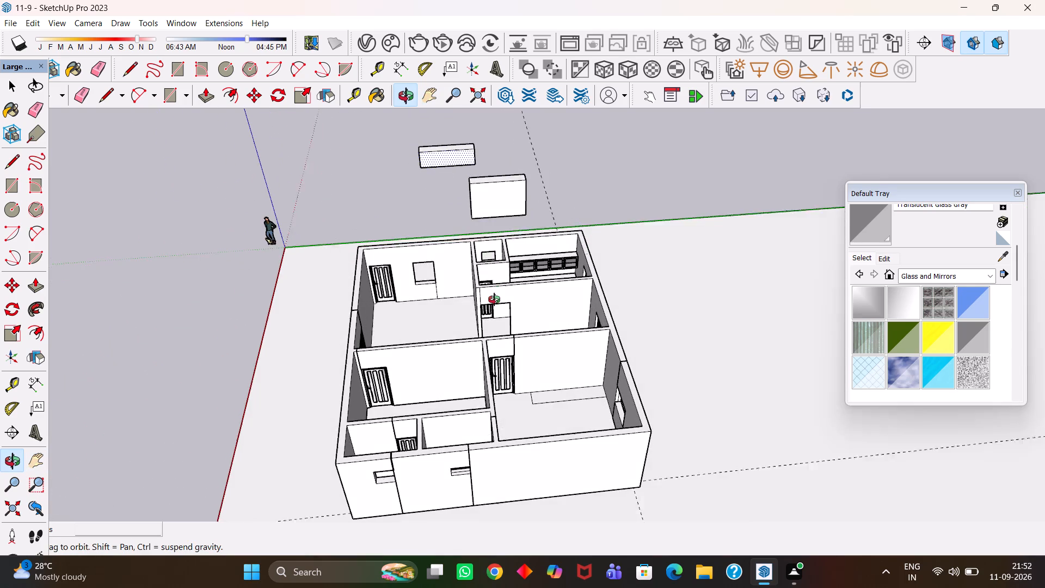
middle_click_drag(494, 299, 494, 312)
scroll(494, 312, "up", 5)
scroll(494, 312, "down", 9)
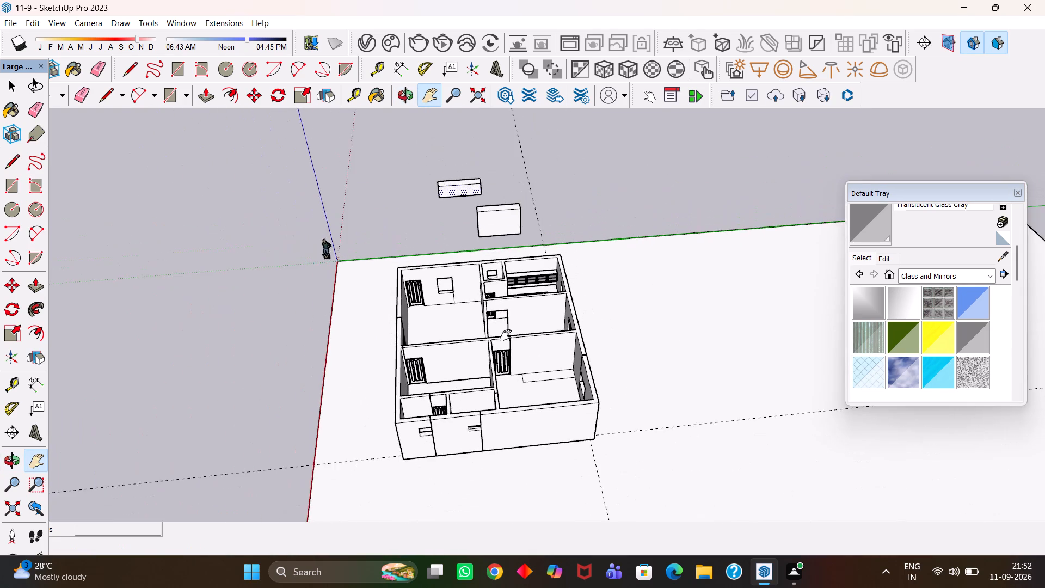
scroll(506, 335, "down", 5)
scroll(494, 299, "up", 5)
Place a guide line 4" above the bottom edge on the 7' block's large front face facing the house.
middle_click_drag(497, 294, 522, 333)
scroll(509, 247, "up", 4)
middle_click_drag(523, 261, 511, 263)
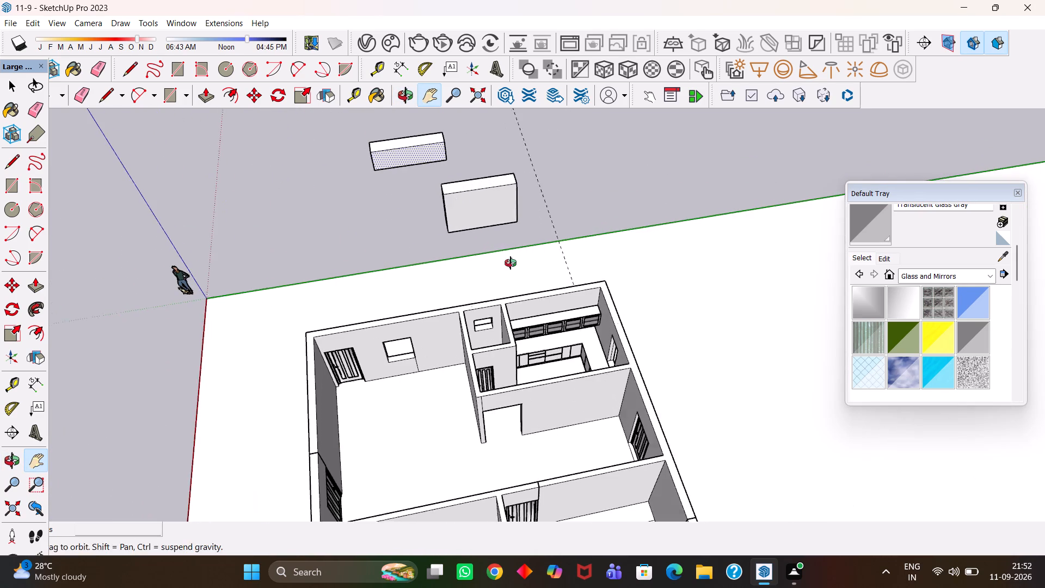
middle_click_drag(511, 263, 486, 265)
scroll(487, 265, "up", 1)
scroll(485, 265, "down", 3)
key("space")
left_click(502, 213)
scroll(502, 213, "up", 11)
key("h")
left_click_drag(487, 224, 496, 275)
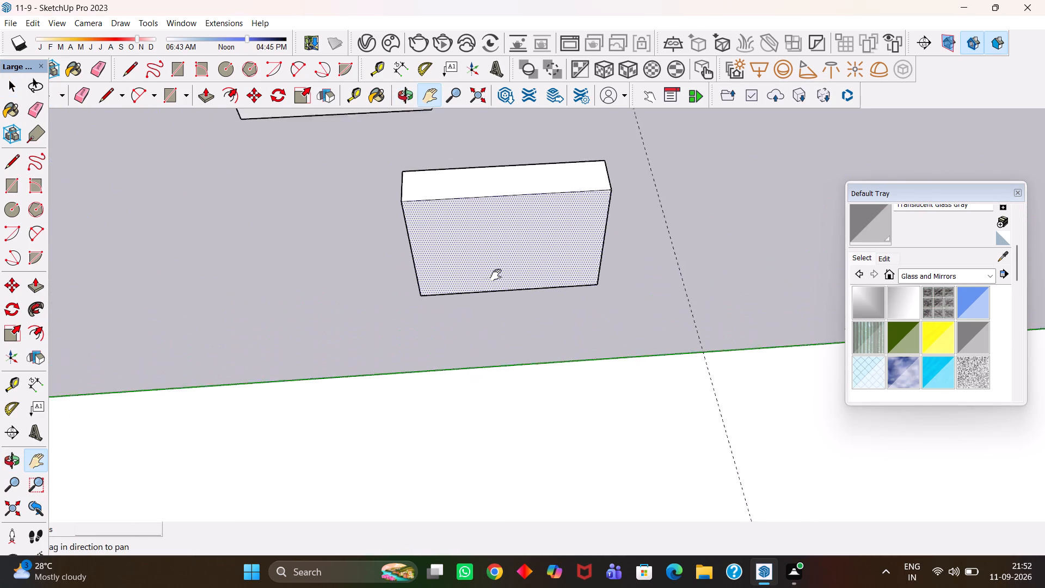
left_click_drag(496, 275, 492, 327)
scroll(486, 338, "up", 7)
middle_click(486, 338)
key("t")
left_click(475, 362)
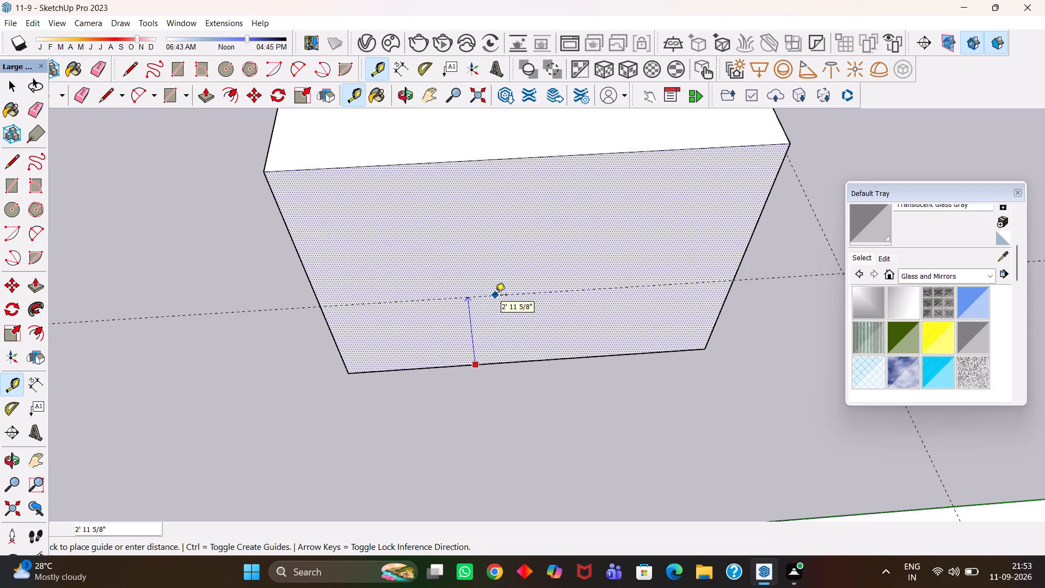
type("4\"")
key("Return")
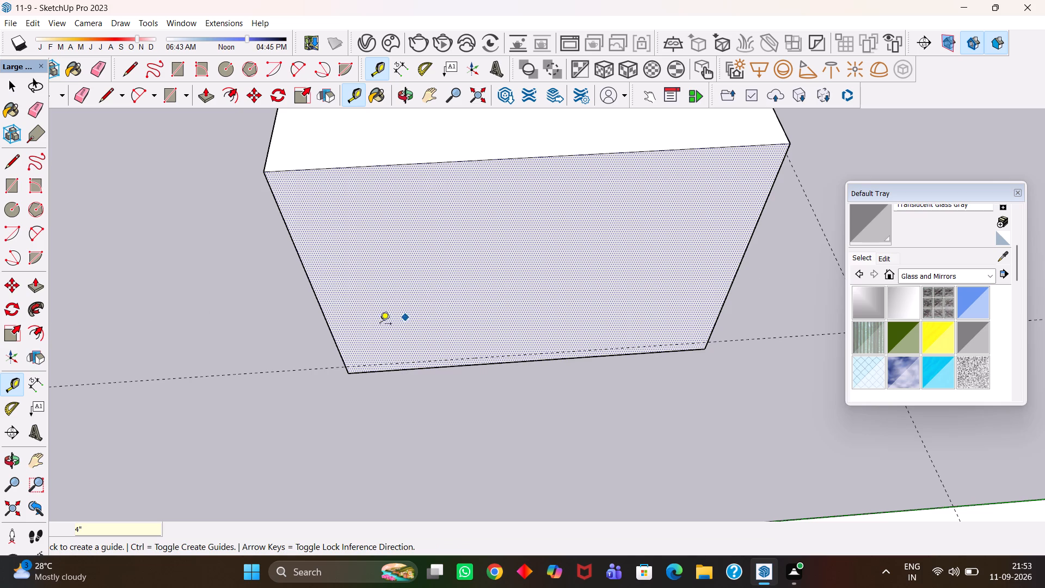
Copy the front face's bottom edge 4" upward onto the guide to mark off a base strip.
scroll(350, 381, "up", 6)
middle_click_drag(339, 381, 423, 376)
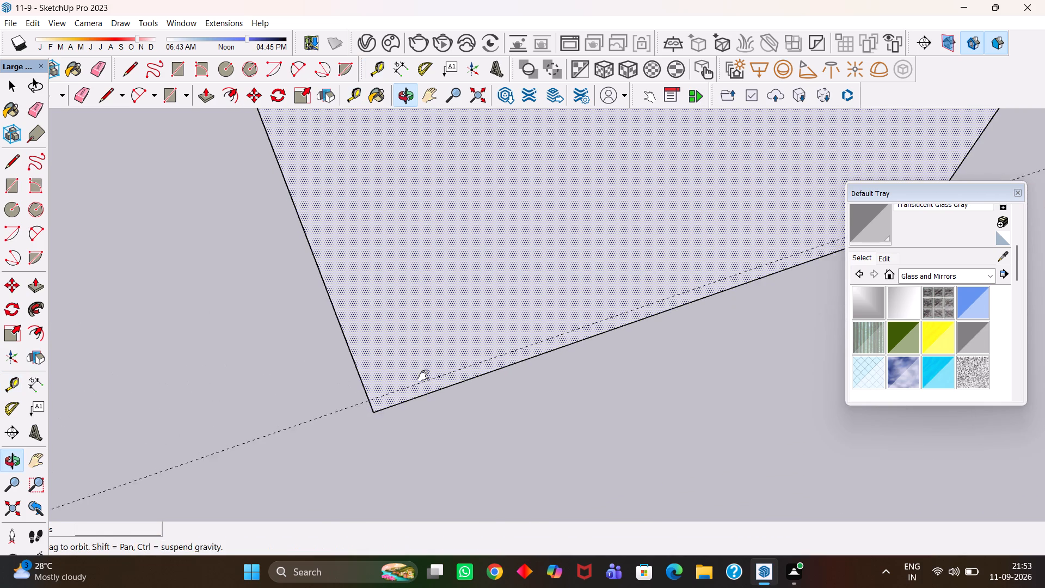
key("h")
middle_click_drag(423, 376, 424, 375)
key("h")
scroll(382, 391, "up", 2)
left_click_drag(381, 391, 459, 352)
scroll(439, 385, "up", 1)
key("space")
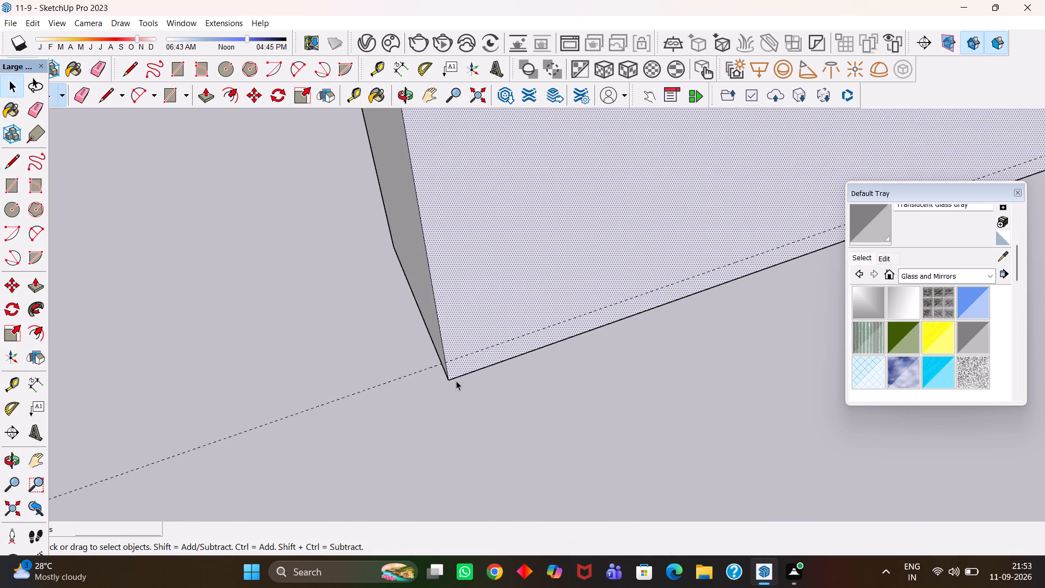
left_click(456, 381)
left_click(451, 378)
key("m")
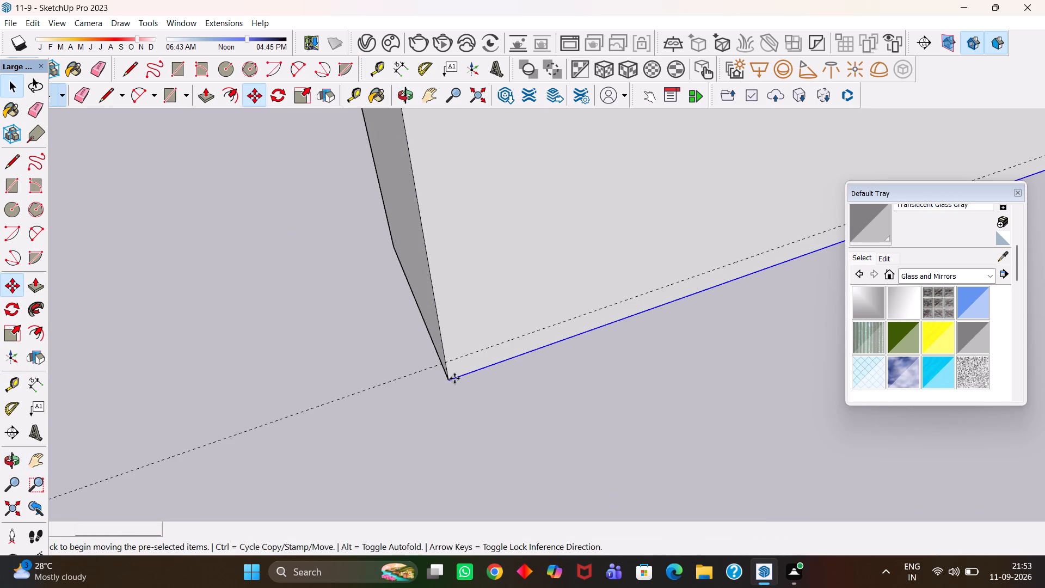
left_click(449, 379)
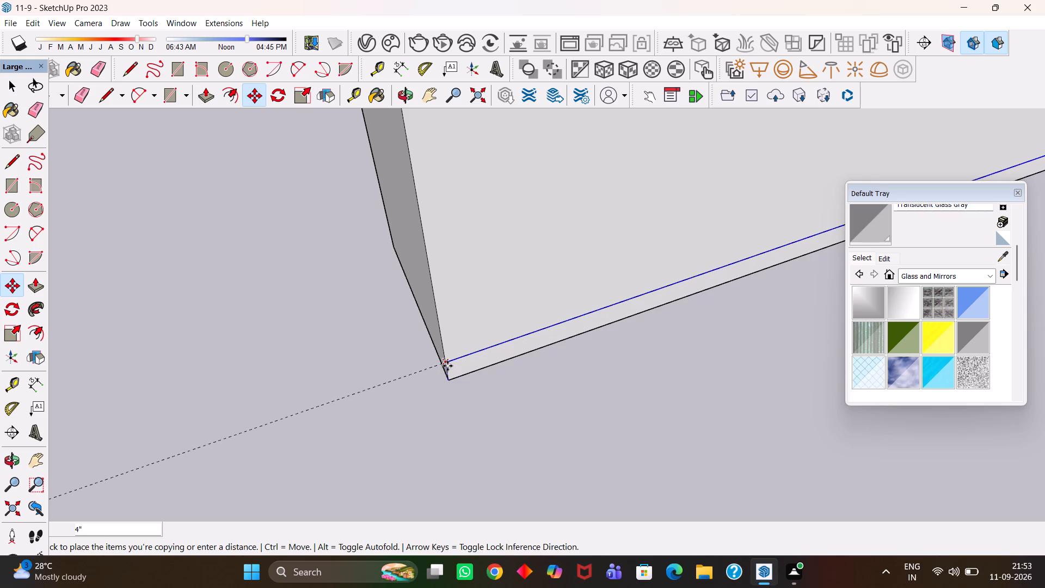
left_click(447, 366)
key("space")
Erase the 4" guide and the dashed guide line crossing the ground beside the tall block.
scroll(464, 371, "down", 15)
key("h")
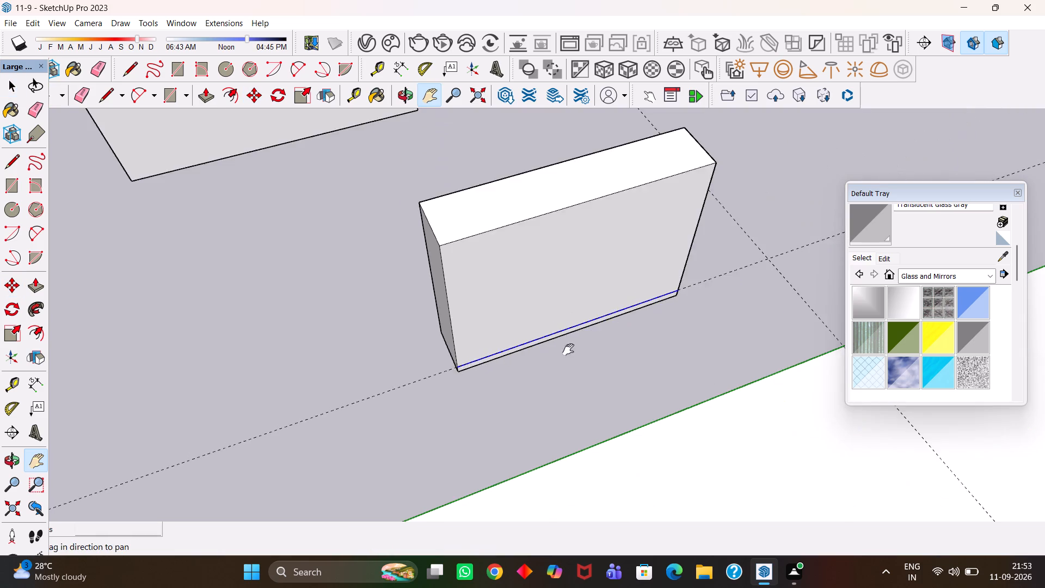
middle_click_drag(568, 350, 477, 359)
scroll(475, 359, "up", 1)
key("h")
left_click_drag(536, 336, 477, 371)
scroll(474, 372, "down", 3)
scroll(474, 372, "up", 3)
key("e")
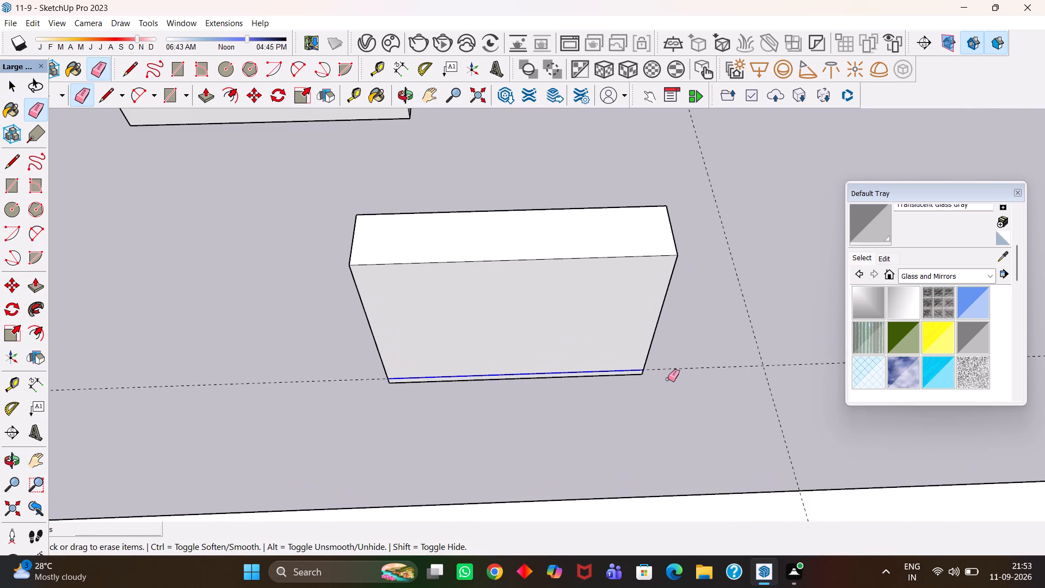
left_click_drag(670, 377, 729, 315)
left_click_drag(748, 316, 754, 337)
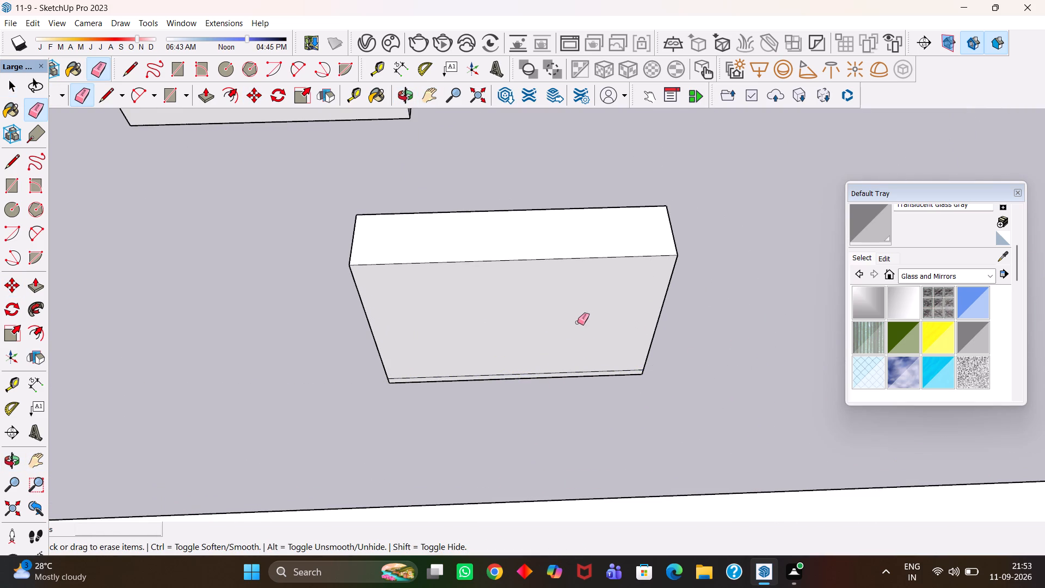
Divide the top front edge of the tall block into four equal segments.
key("h")
scroll(577, 322, "down", 2)
left_click_drag(567, 306, 580, 334)
scroll(575, 333, "up", 2)
key("space")
left_click(554, 295)
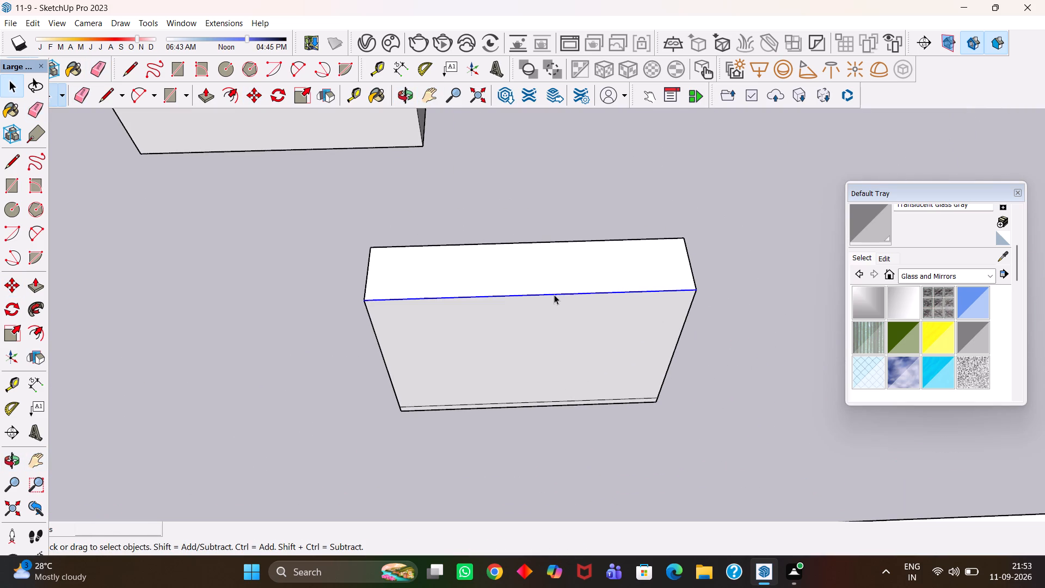
right_click(554, 295)
left_click(586, 371)
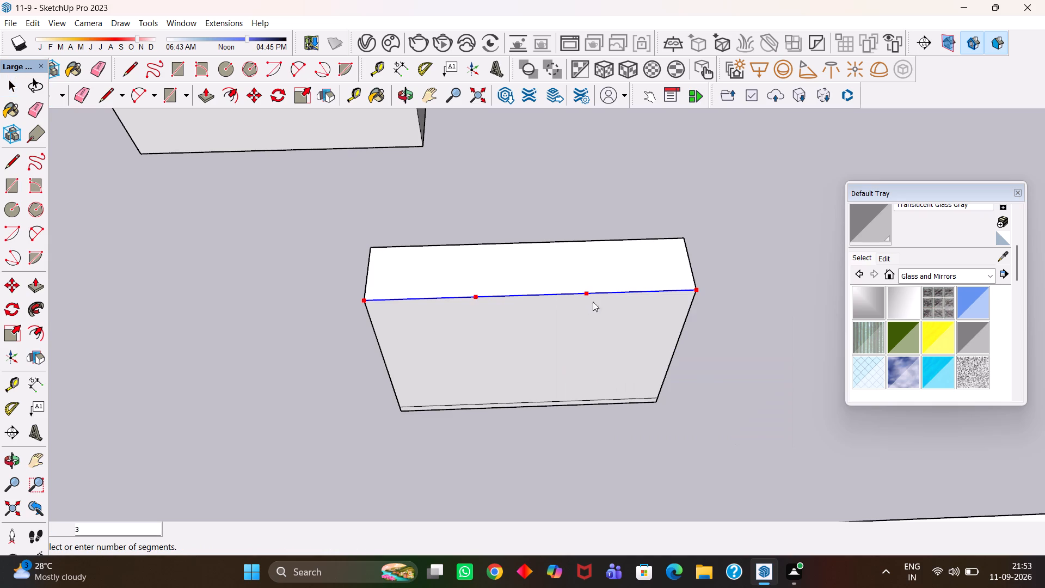
left_click(622, 299)
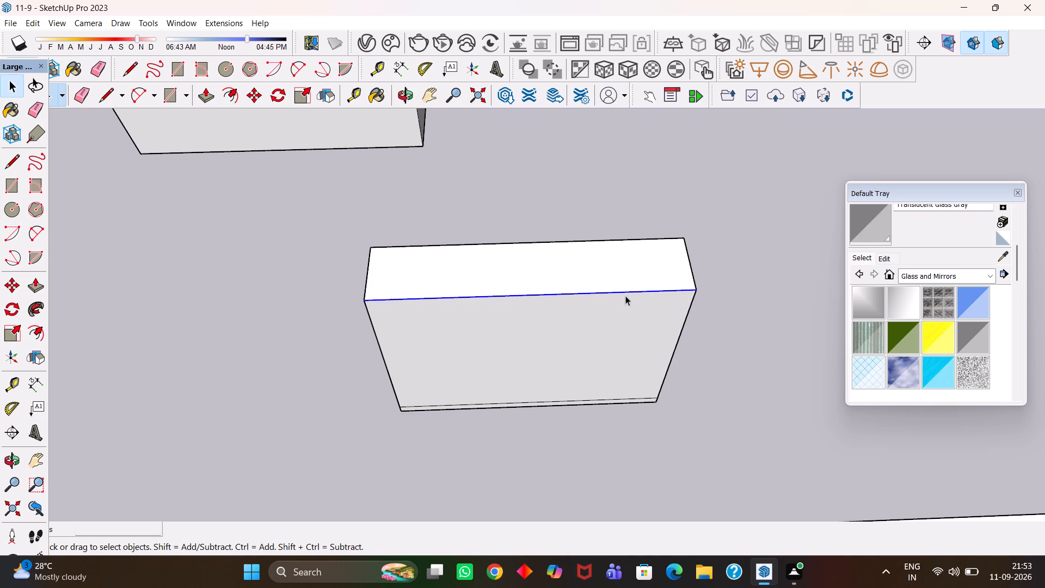
left_click(640, 292)
Place a vertical guide through the division point one quarter from the block's end and draw a line along it down to the base strip.
key("t")
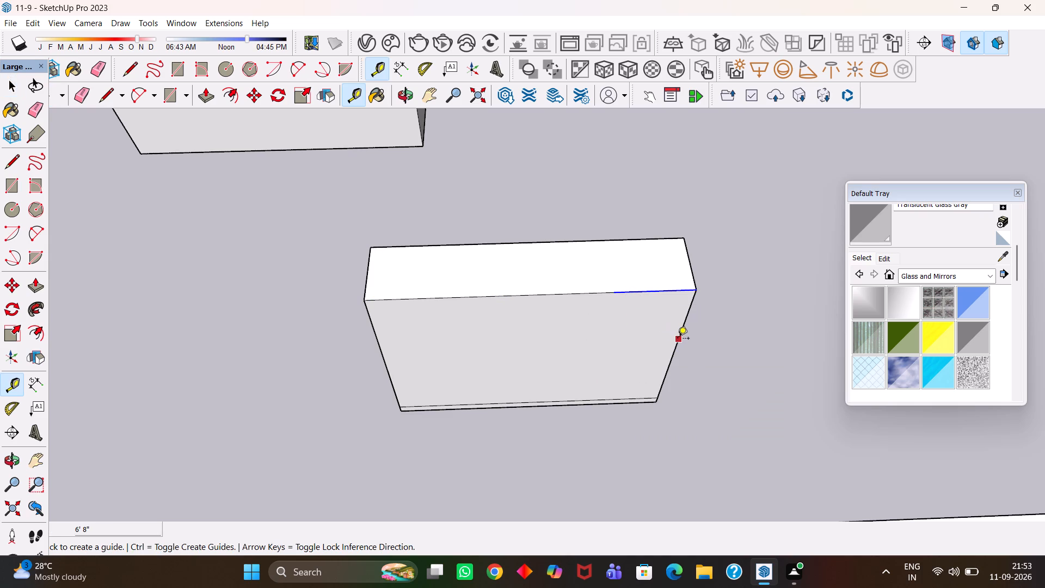
left_click(679, 339)
left_click(613, 292)
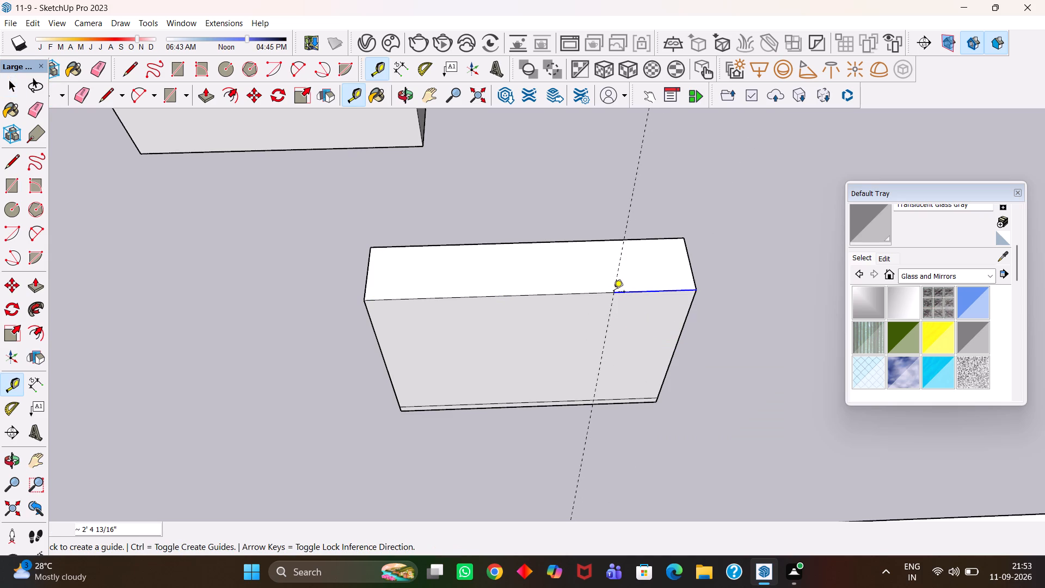
scroll(600, 345, "up", 3)
middle_click_drag(585, 359, 604, 360)
key("l")
left_click(622, 262)
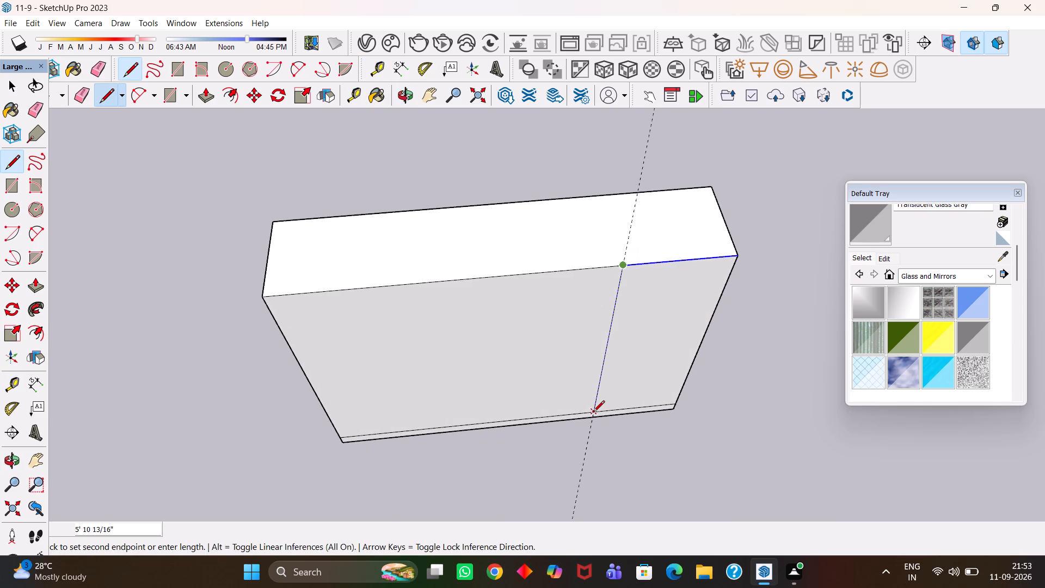
left_click(592, 414)
Copy the quarter-width door face above the base strip out to the open ground in front of the tall block.
key("h")
scroll(577, 389, "down", 4)
left_click_drag(595, 384, 542, 377)
key("space")
left_click(574, 374)
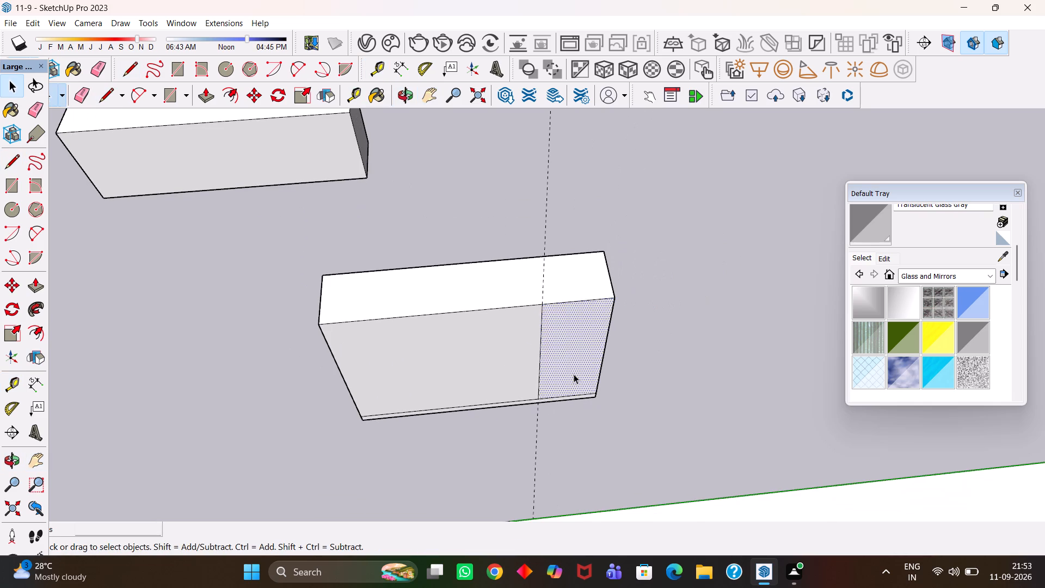
scroll(574, 374, "down", 4)
key("m")
left_click(578, 373)
left_click(560, 425)
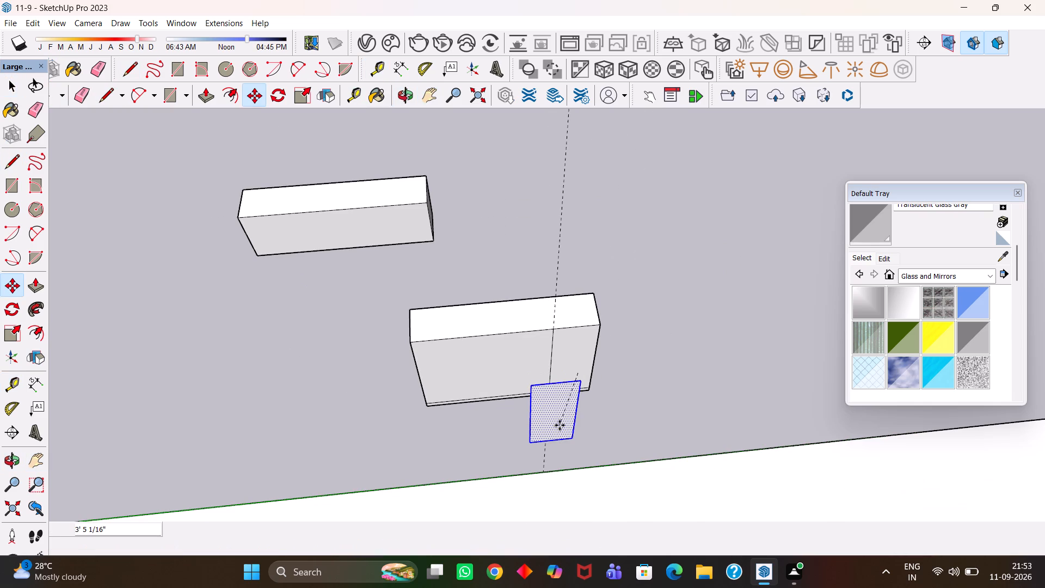
Extrude the copied door face 18mm with Push/Pull to form a door panel.
scroll(560, 424, "up", 2)
key("p")
left_click(560, 424)
type("18mm")
key("Return")
key("h")
scroll(565, 427, "up", 1)
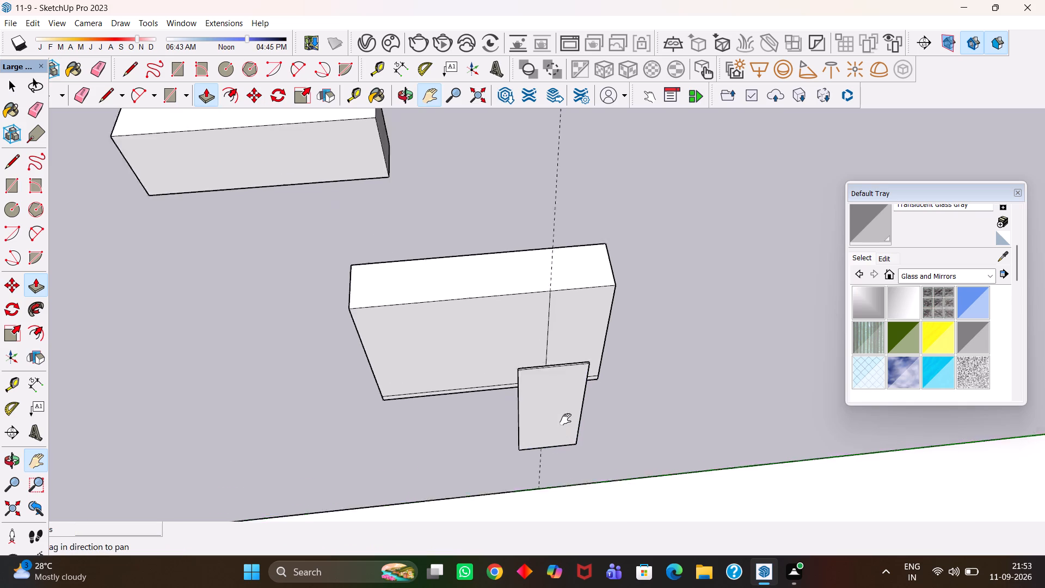
Erase the vertical guide line running past the copied door panel.
scroll(565, 419, "up", 5)
scroll(549, 418, "down", 4)
middle_click(546, 442)
scroll(546, 442, "up", 2)
key("e")
left_click_drag(548, 489, 508, 491)
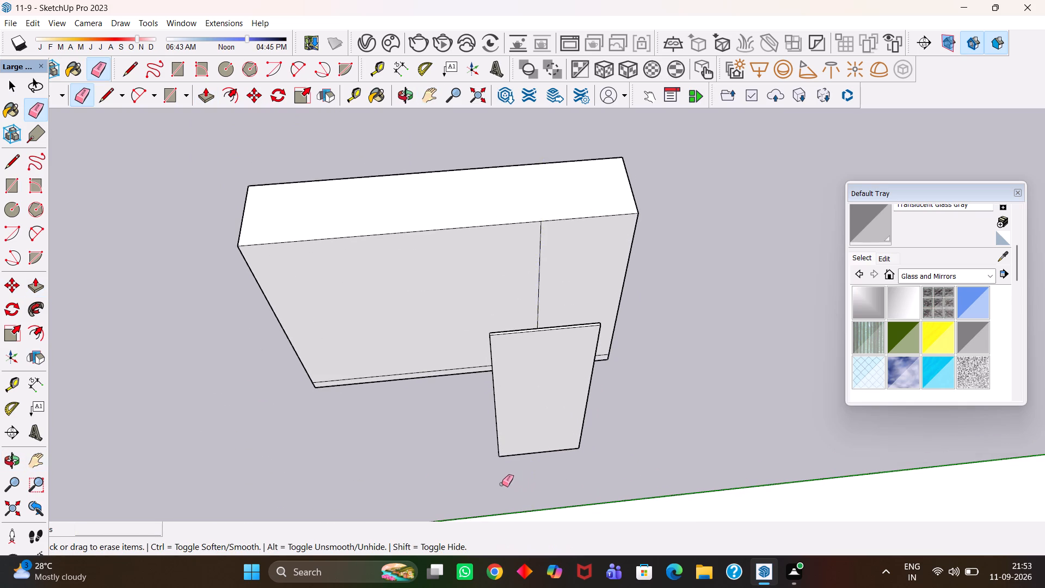
Group all the faces and edges of the freestanding door panel.
scroll(502, 481, "down", 3)
middle_click_drag(536, 446, 534, 459)
scroll(534, 459, "up", 3)
key("space")
triple_click(538, 435)
double_click(538, 435)
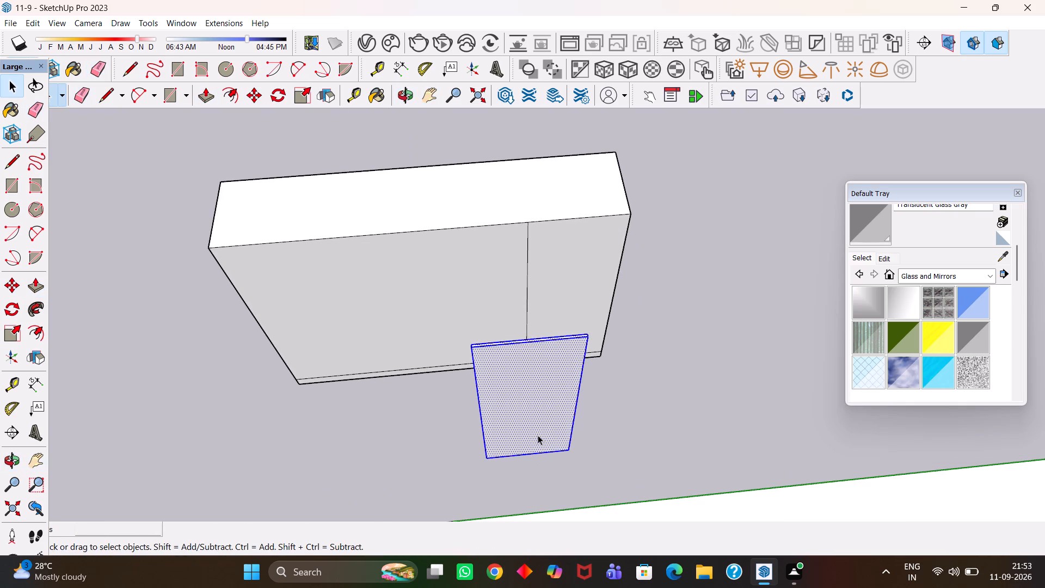
right_click(538, 434)
left_click(591, 296)
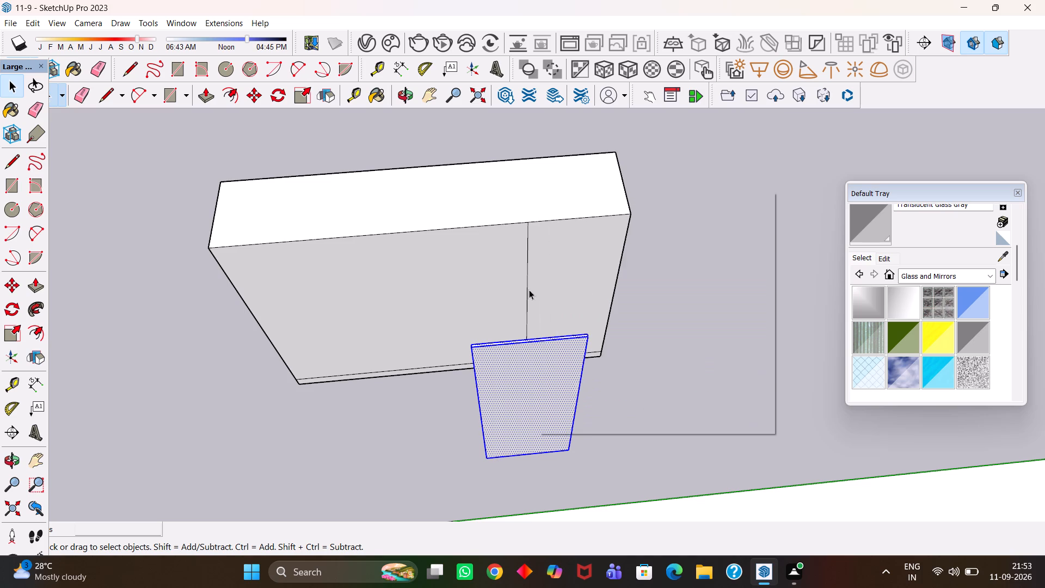
Erase the vertical quarter-division line on the tall block's front face.
scroll(527, 290, "up", 1)
scroll(524, 292, "down", 1)
middle_click(524, 292)
key("e")
left_click_drag(539, 281, 517, 281)
scroll(509, 281, "down", 2)
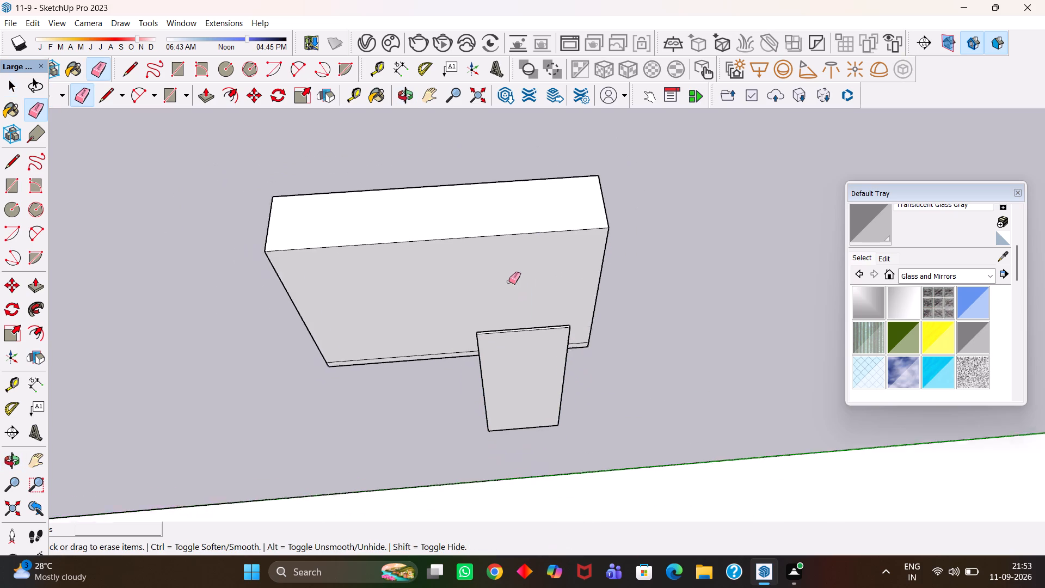
Offset the outline of the tall block's front face above the base strip inward by 18mm.
scroll(509, 281, "down", 1)
scroll(495, 283, "up", 2)
key("h")
left_click_drag(414, 283, 449, 296)
key("space")
left_click(398, 309)
scroll(398, 309, "up", 1)
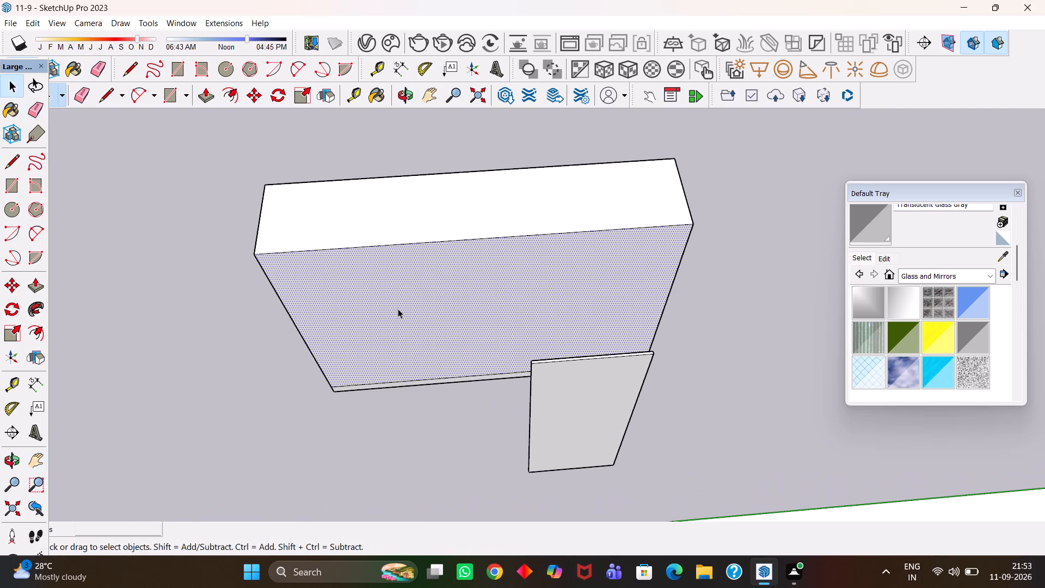
key("f")
left_click_drag(398, 309, 371, 301)
type("18mm")
key("Return")
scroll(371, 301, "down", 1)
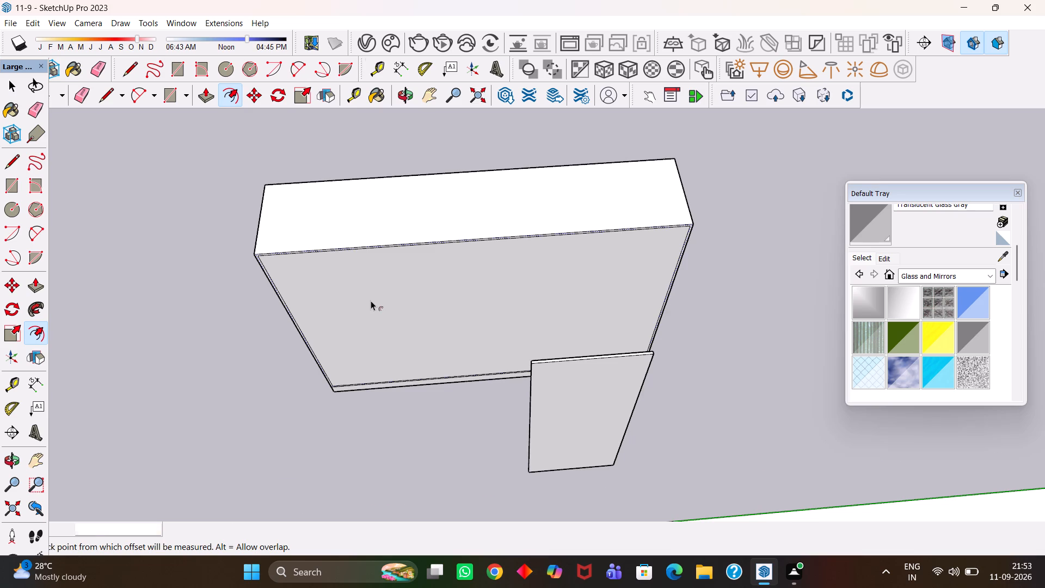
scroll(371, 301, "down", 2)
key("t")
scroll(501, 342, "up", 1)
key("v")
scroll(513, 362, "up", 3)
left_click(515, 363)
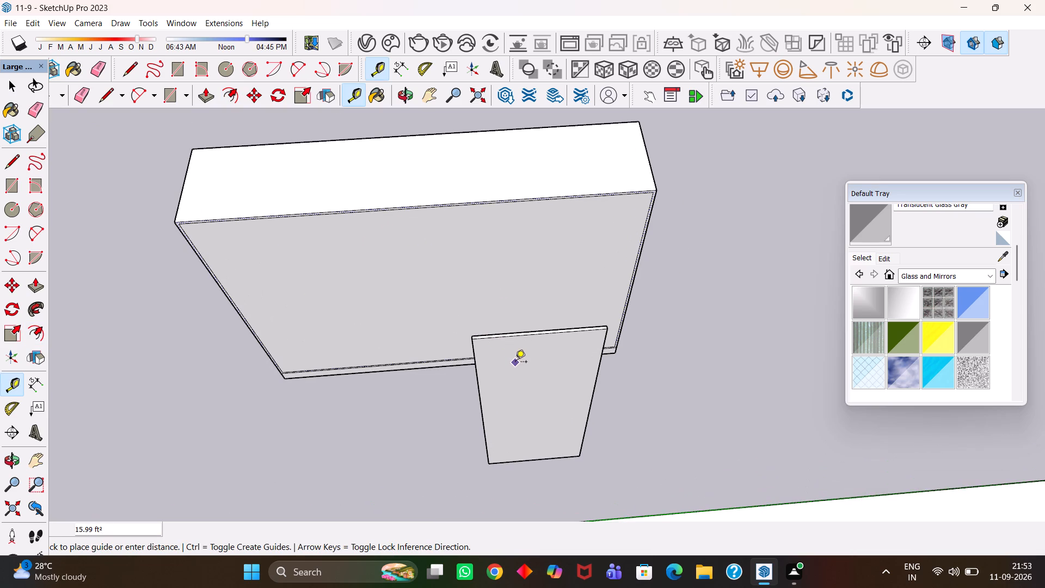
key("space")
Move the door panel up from its top corner toward the tall block's top front corner.
left_click(525, 365)
middle_click_drag(538, 362, 538, 369)
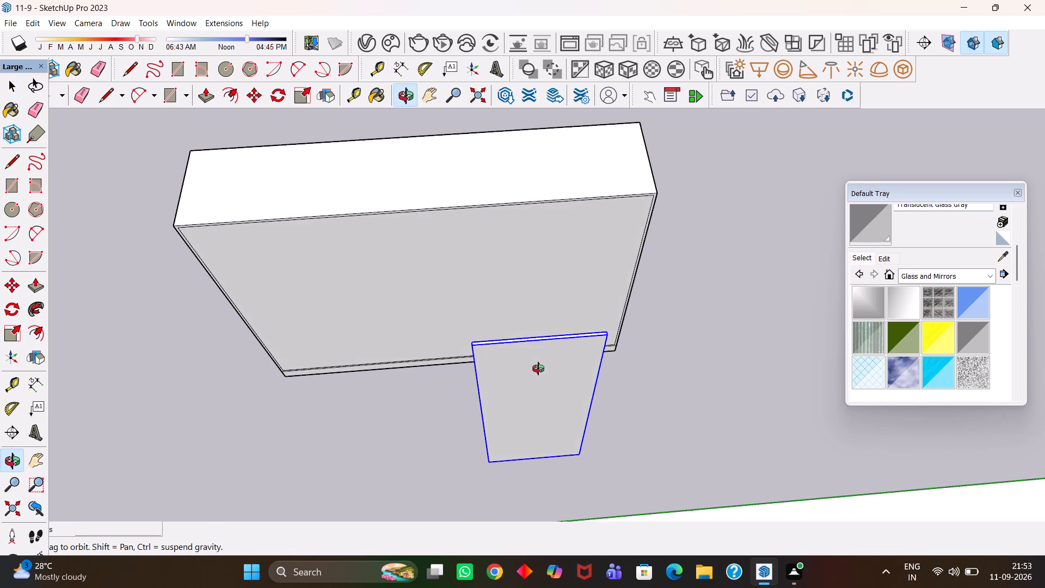
middle_click_drag(538, 369, 540, 370)
scroll(540, 370, "up", 2)
key("m")
scroll(625, 338, "up", 3)
left_click(625, 308)
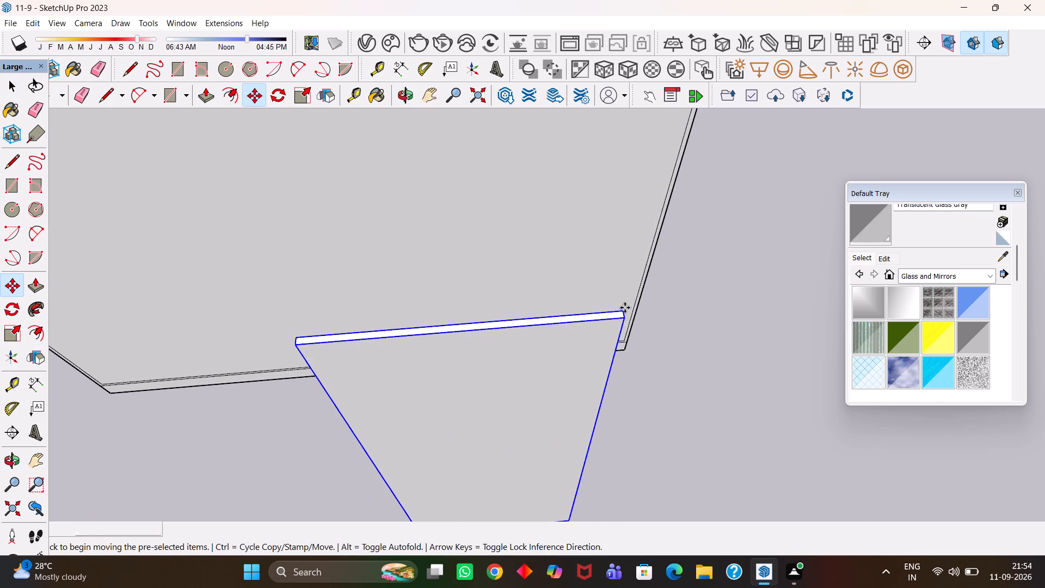
key("h")
scroll(625, 302, "down", 9)
left_click_drag(629, 281, 620, 326)
scroll(620, 298, "up", 4)
key("Escape")
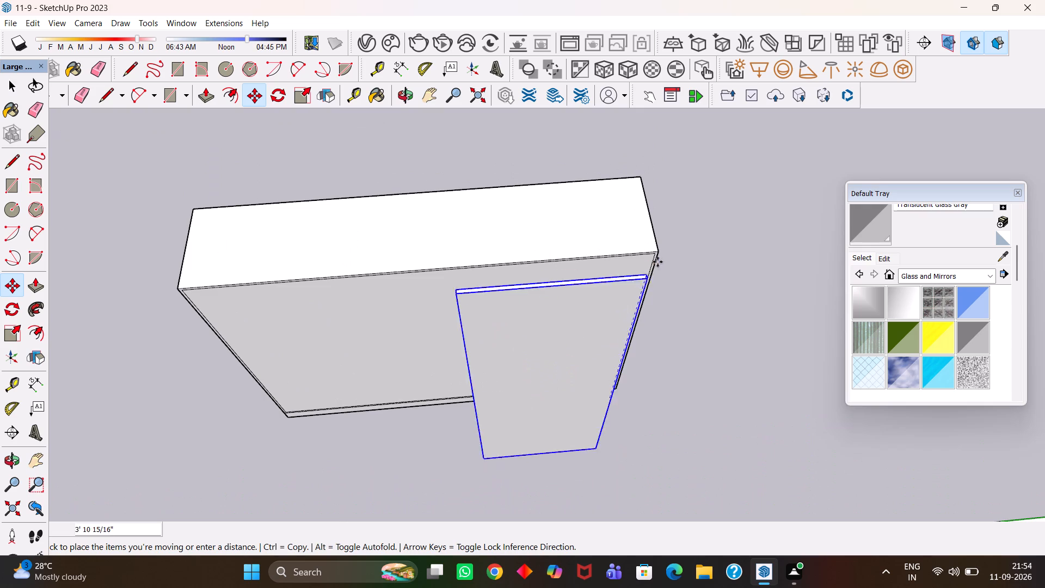
left_click(659, 253)
scroll(654, 259, "up", 3)
middle_click_drag(658, 270, 610, 276)
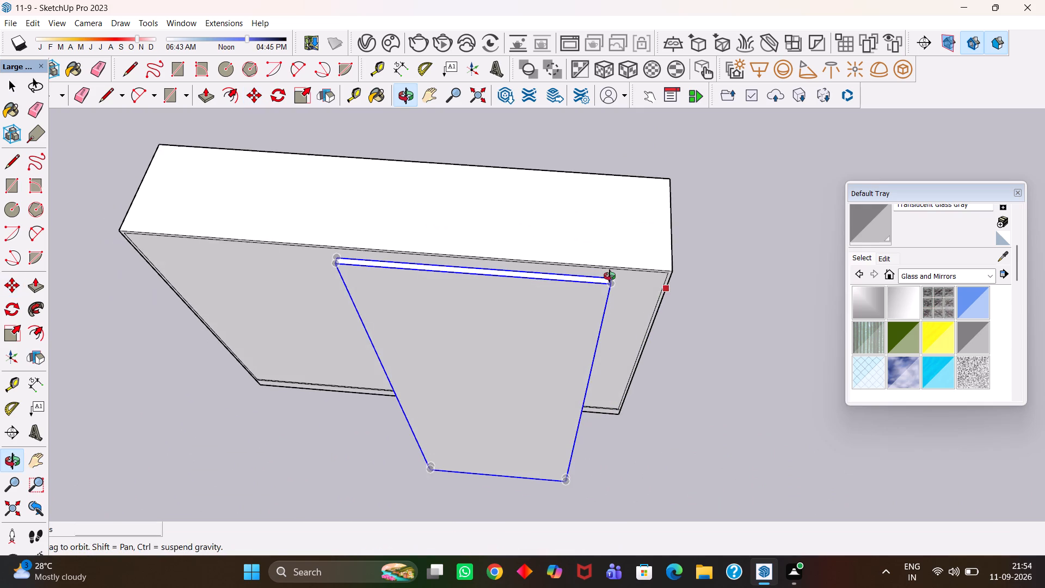
middle_click_drag(610, 276, 608, 276)
left_click(612, 278)
scroll(658, 275, "up", 3)
left_click(675, 273)
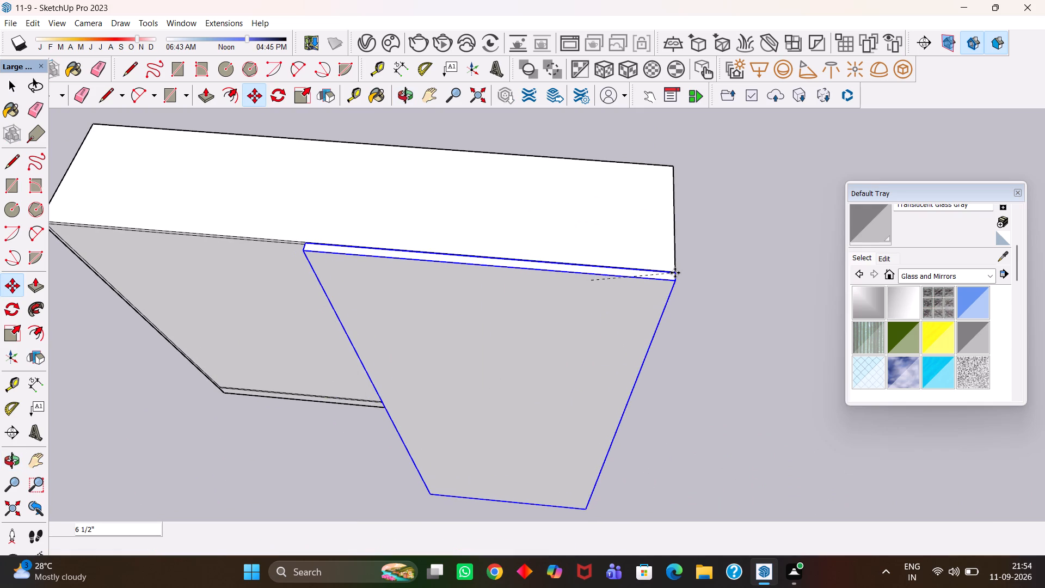
Move the door panel against the tall block so its top corner meets the block's top front corner at one end.
middle_click_drag(682, 278, 604, 262)
scroll(606, 272, "down", 2)
key("h")
left_click_drag(675, 377, 508, 328)
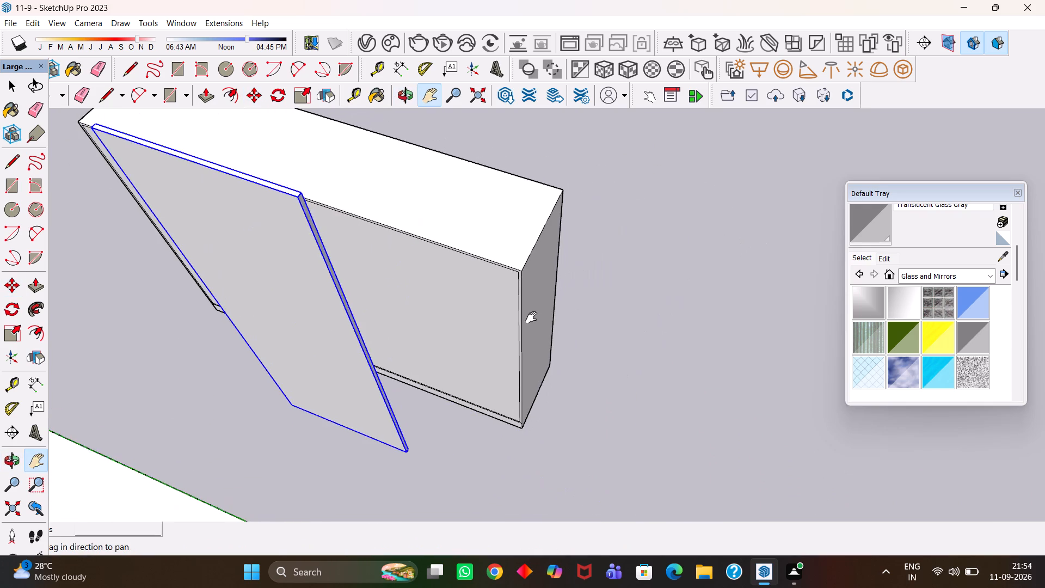
middle_click_drag(518, 319, 502, 323)
scroll(502, 323, "down", 1)
key("m")
left_click(318, 213)
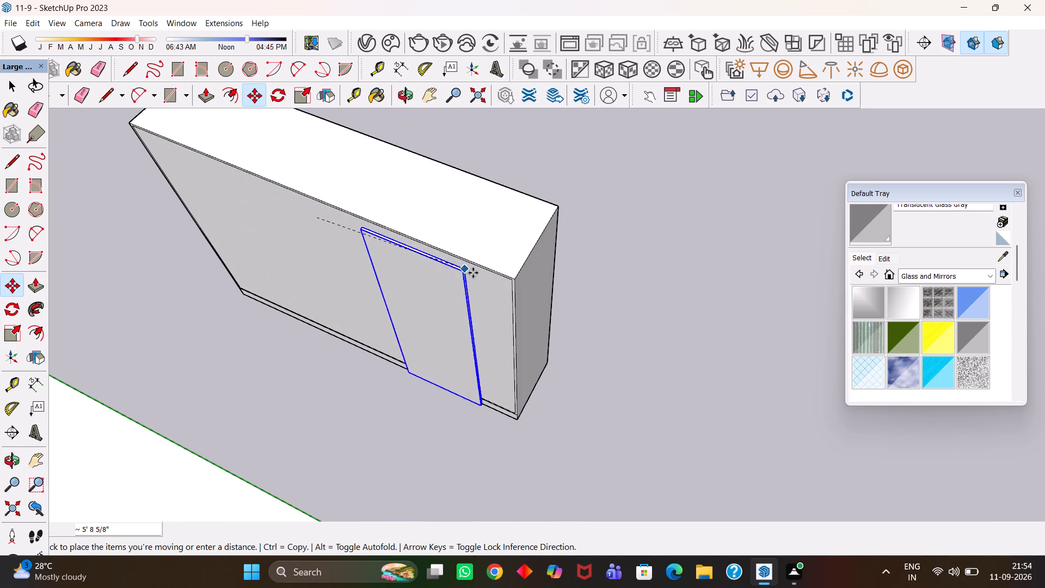
middle_click_drag(515, 280, 437, 236)
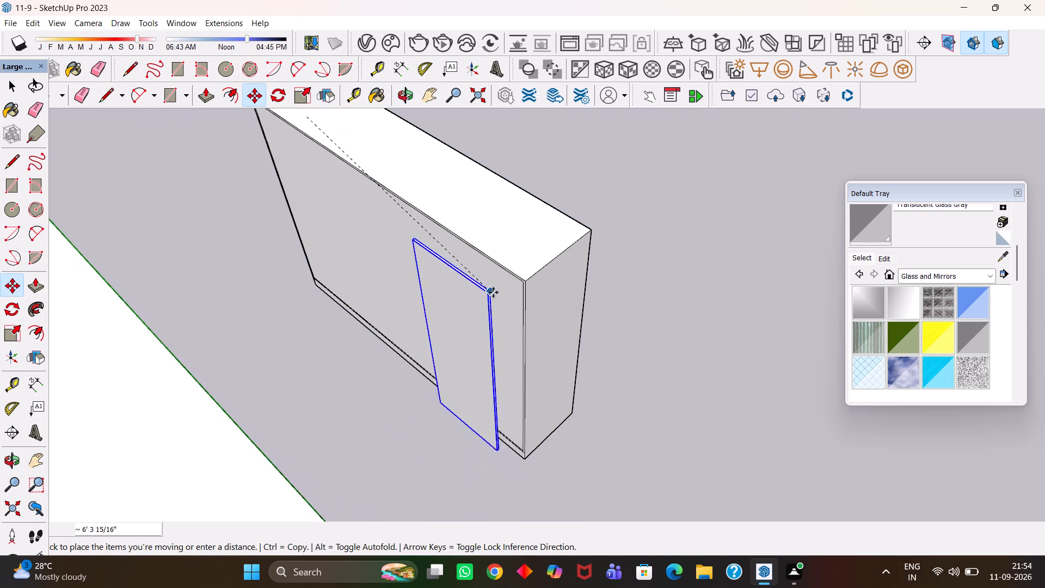
middle_click_drag(530, 281, 397, 209)
scroll(397, 209, "down", 2)
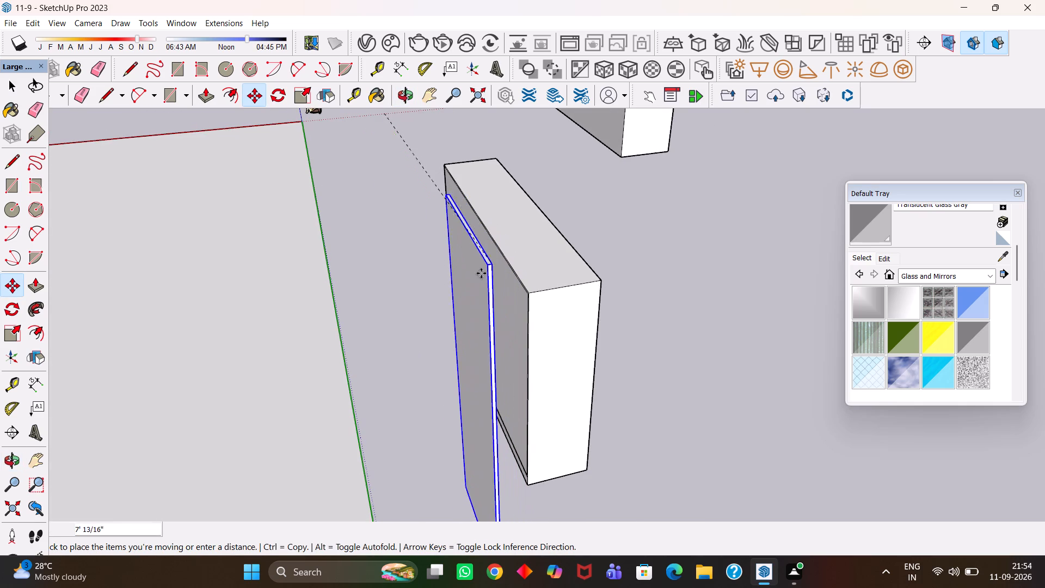
scroll(533, 334, "down", 4)
scroll(548, 338, "up", 1)
middle_click_drag(549, 338, 474, 342)
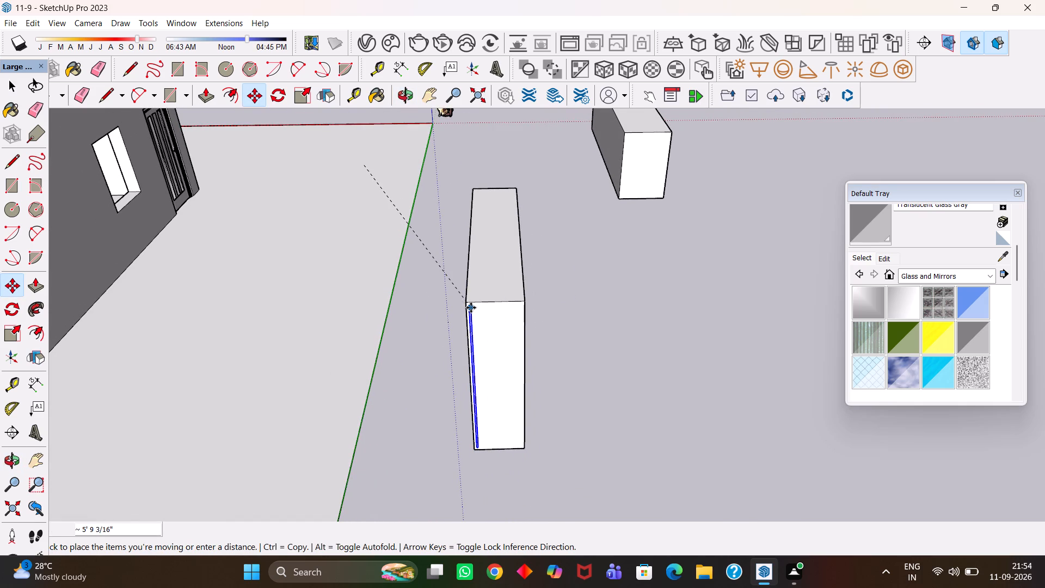
left_click(471, 308)
scroll(471, 308, "up", 11)
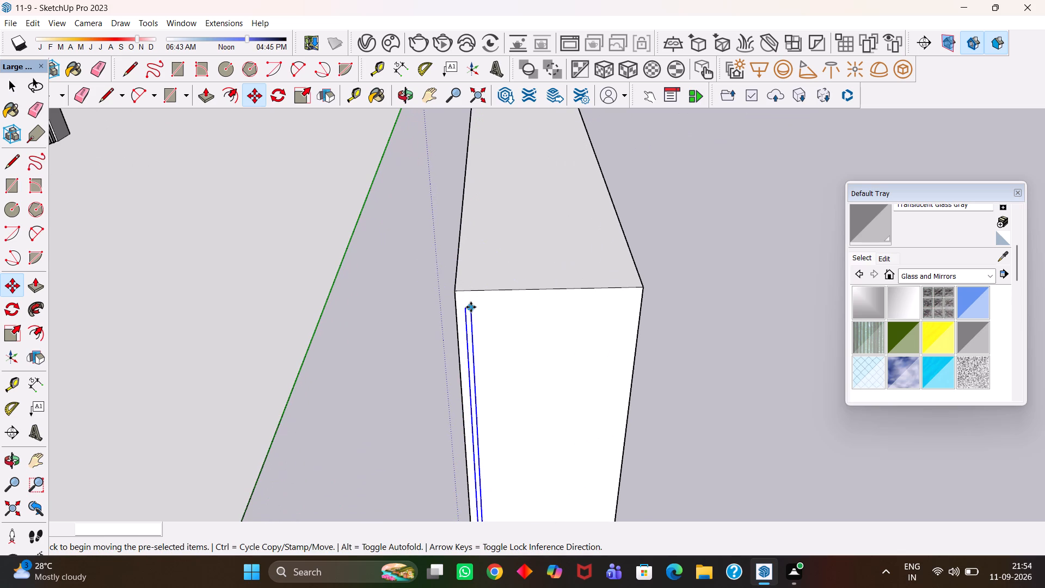
left_click(471, 307)
left_click(454, 296)
Examine how the placed door panel meets the tall block's edges and base strip.
scroll(457, 301, "down", 10)
key("h")
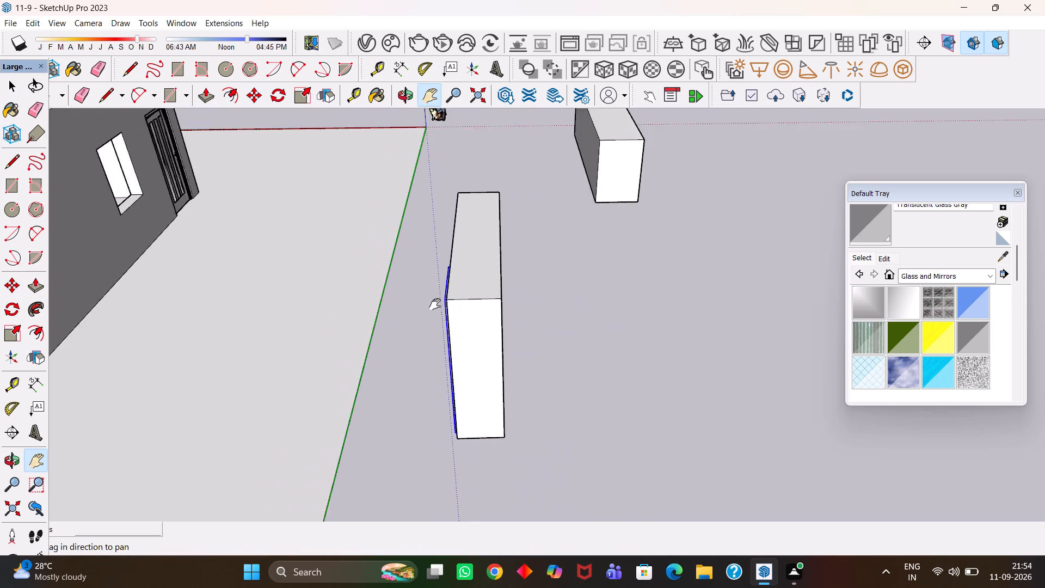
scroll(435, 304, "down", 3)
middle_click_drag(429, 328, 526, 358)
scroll(477, 354, "up", 8)
middle_click_drag(493, 428, 610, 383)
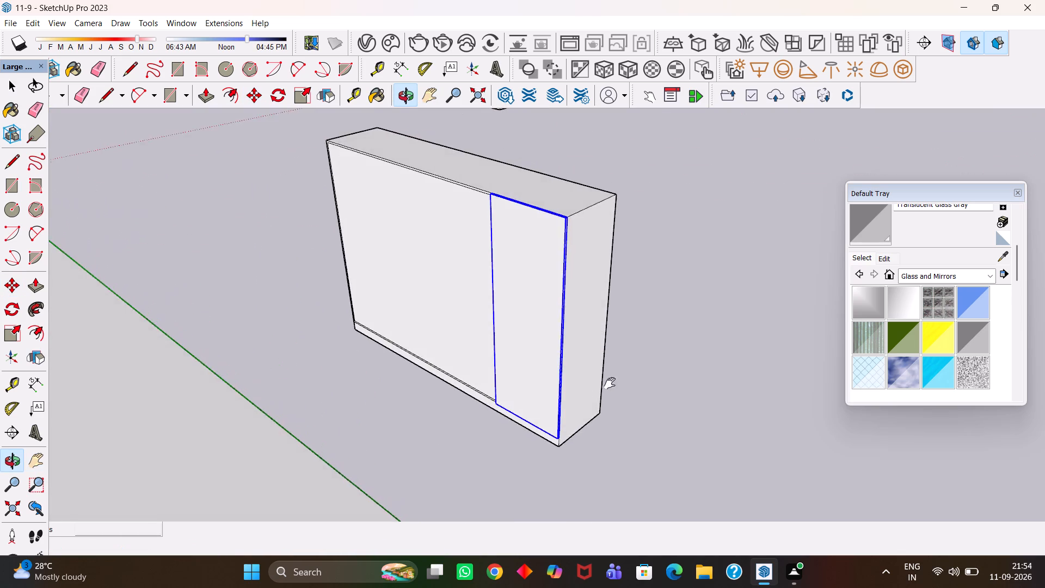
scroll(517, 393, "up", 4)
middle_click_drag(496, 417, 657, 396)
middle_click_drag(495, 377, 580, 384)
scroll(580, 381, "up", 1)
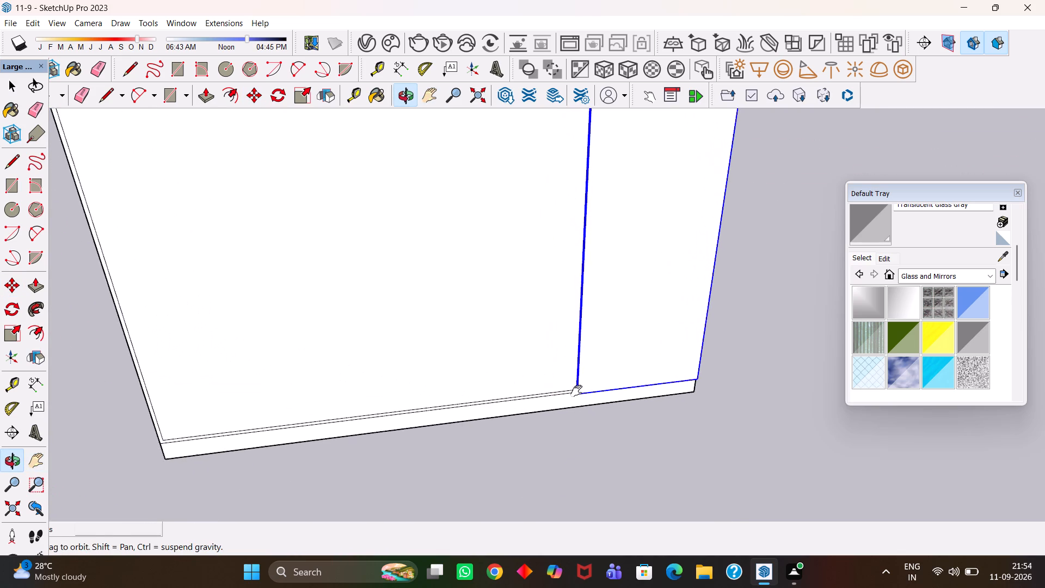
Copy the door panel to the opposite end of the tall block's front and divide the spacing with /3 for four doors.
key("h")
scroll(571, 393, "down", 8)
left_click_drag(501, 328, 538, 414)
middle_click_drag(545, 379, 577, 440)
scroll(575, 438, "up", 1)
scroll(552, 371, "up", 1)
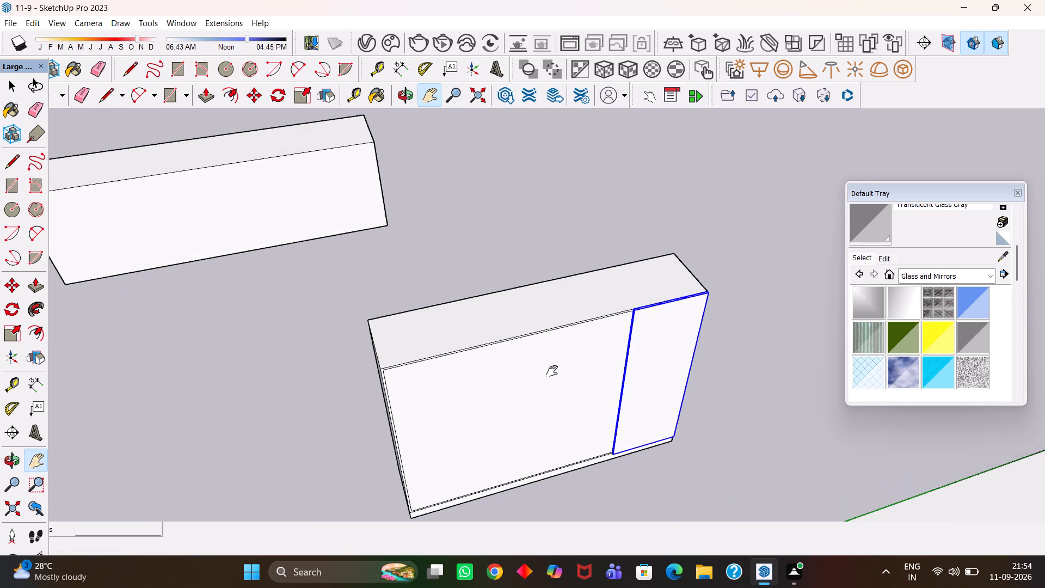
scroll(552, 371, "up", 1)
scroll(552, 371, "down", 4)
scroll(563, 412, "up", 4)
middle_click_drag(593, 354, 592, 408)
key("m")
scroll(619, 323, "up", 3)
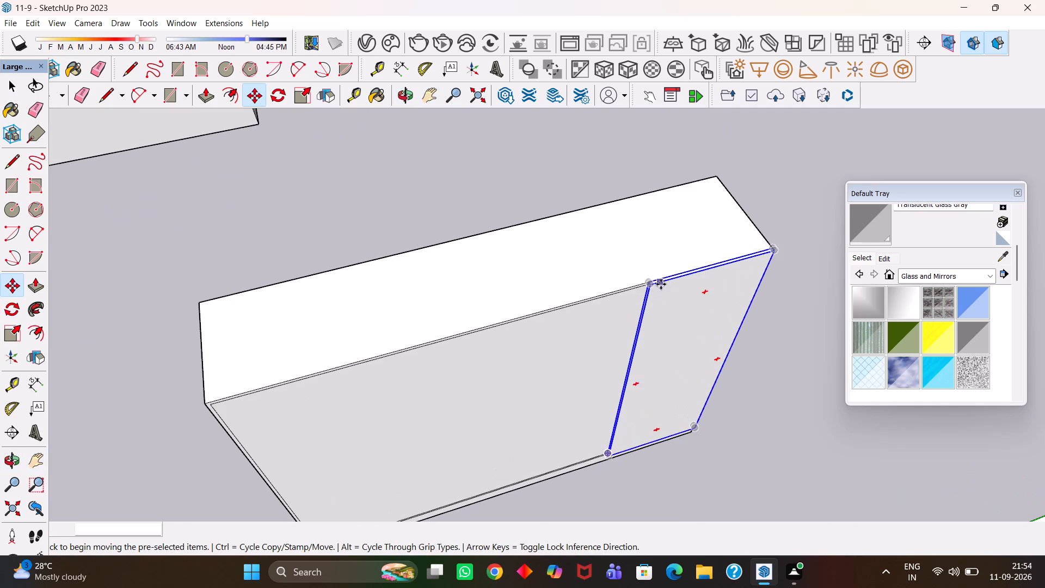
scroll(648, 276, "up", 9)
left_click(648, 285)
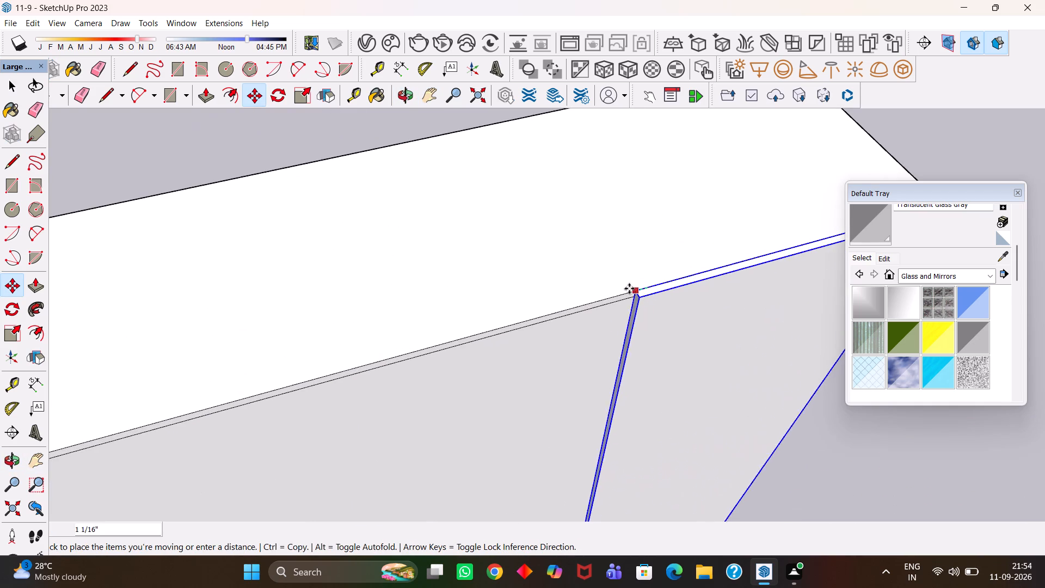
key("h")
scroll(542, 316, "down", 6)
left_click_drag(393, 333, 551, 314)
scroll(559, 311, "down", 5)
left_click_drag(353, 356, 444, 312)
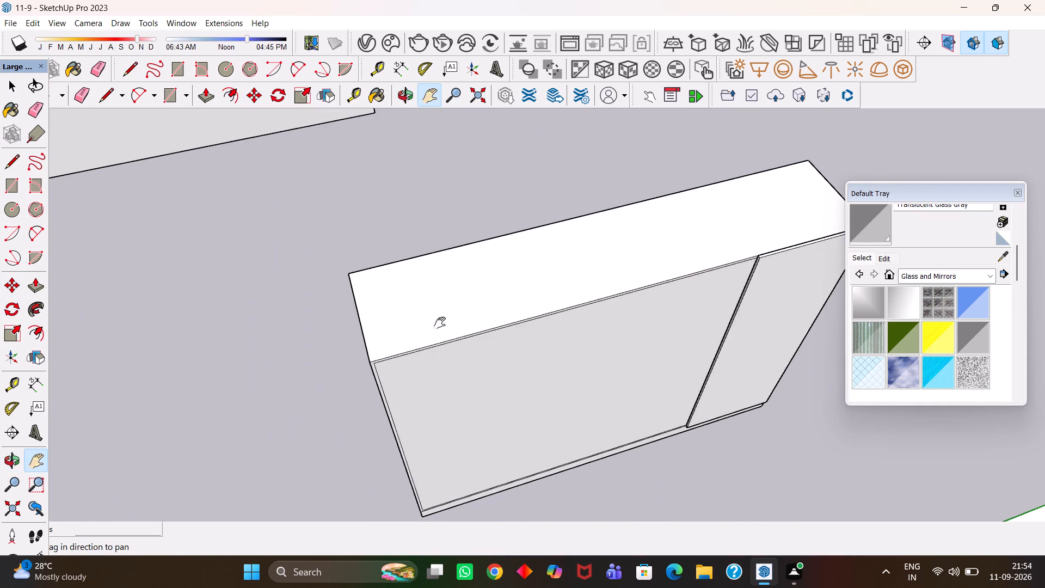
scroll(430, 330, "up", 2)
key("Escape")
left_click(361, 370)
key("slash")
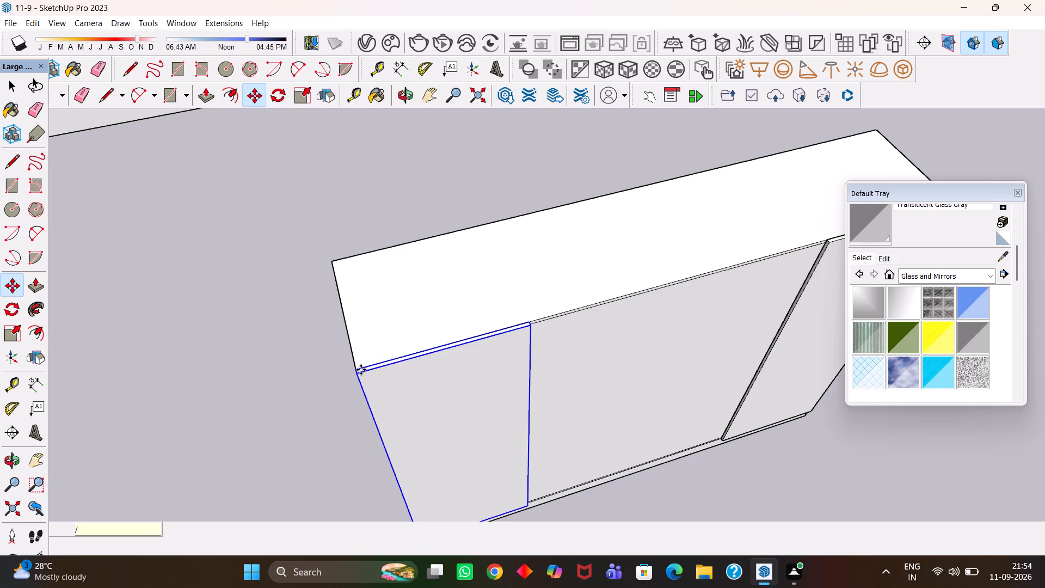
key("3")
key("Return")
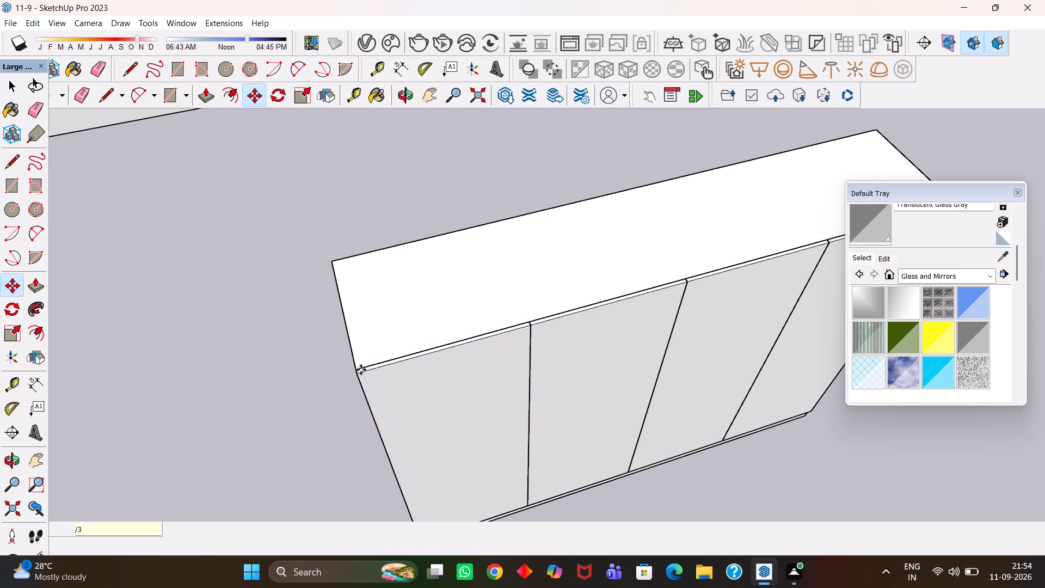
Divide the top front edge of the shorter block into 4 equal segments.
key("h")
scroll(383, 368, "down", 10)
scroll(448, 418, "up", 1)
middle_click_drag(448, 418, 407, 383)
scroll(407, 383, "down", 6)
left_click_drag(345, 346, 459, 411)
middle_click_drag(419, 384, 440, 385)
scroll(440, 385, "up", 2)
key("space")
left_click(404, 288)
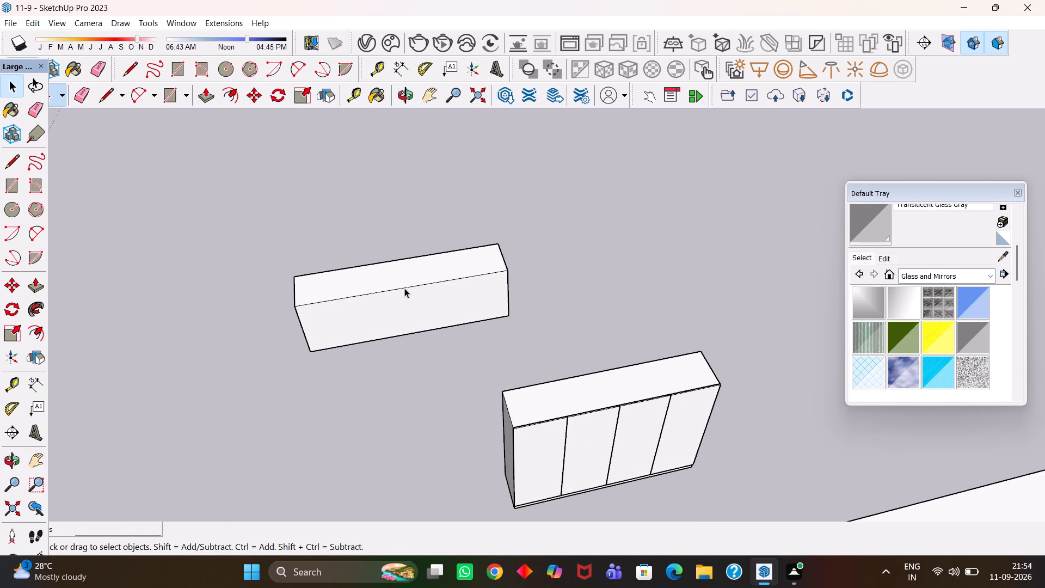
right_click(404, 288)
left_click(441, 367)
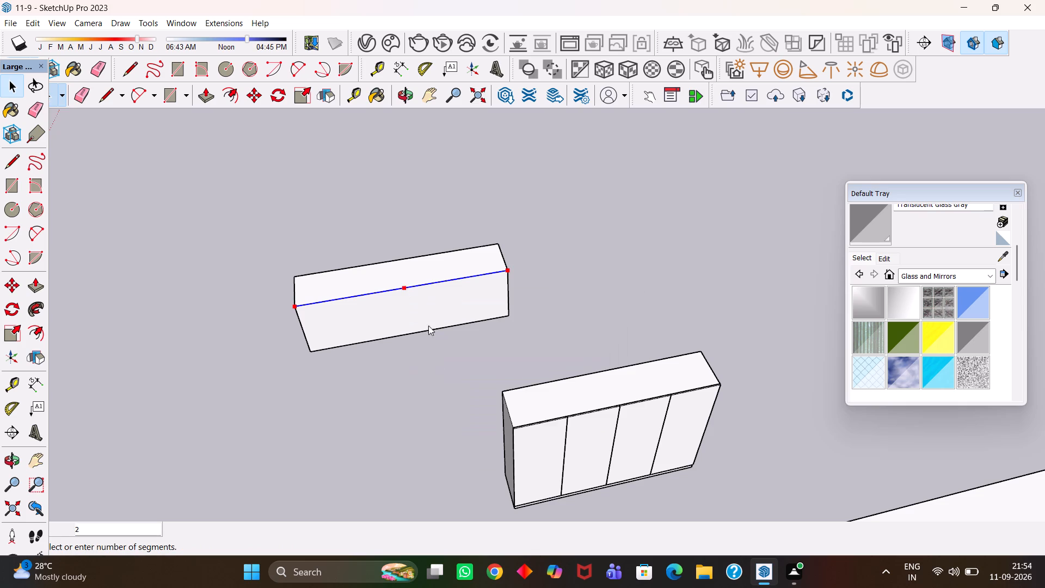
left_click(454, 285)
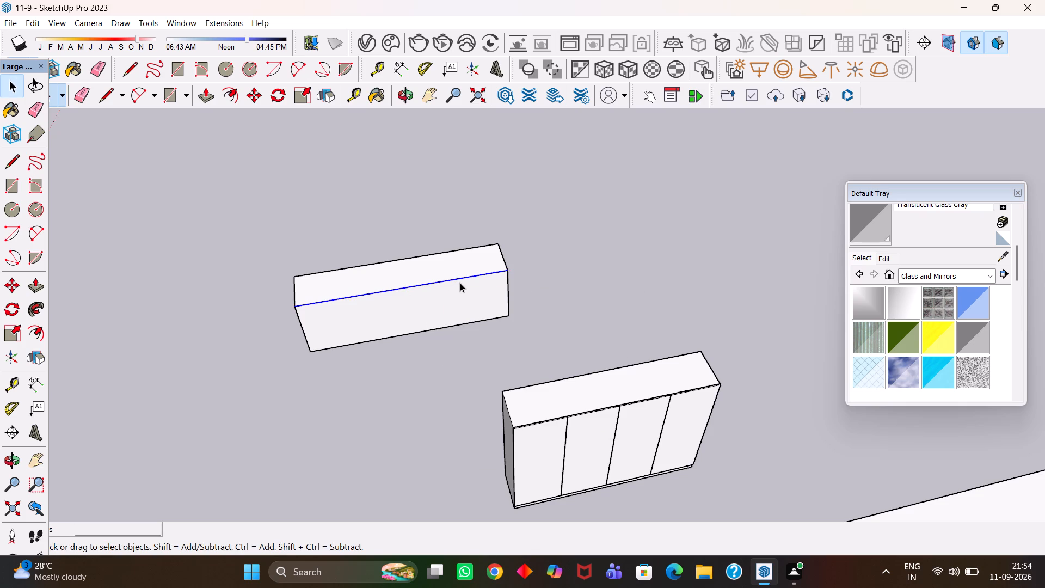
Place a vertical guide through the shorter block's end quarter point and draw a line along it down the front face.
left_click(468, 279)
key("t")
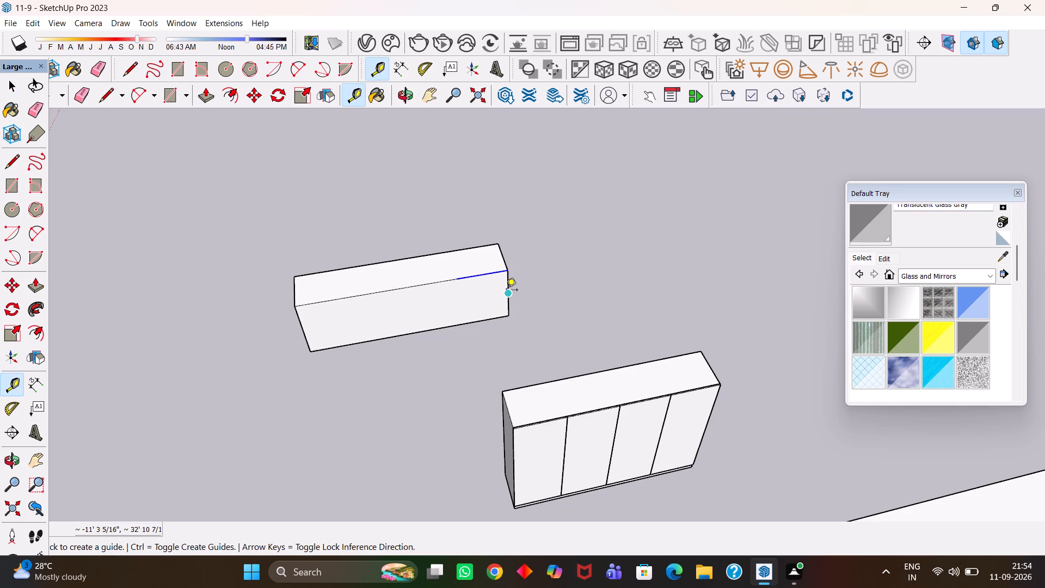
left_click(507, 291)
left_click(455, 279)
scroll(454, 290, "up", 1)
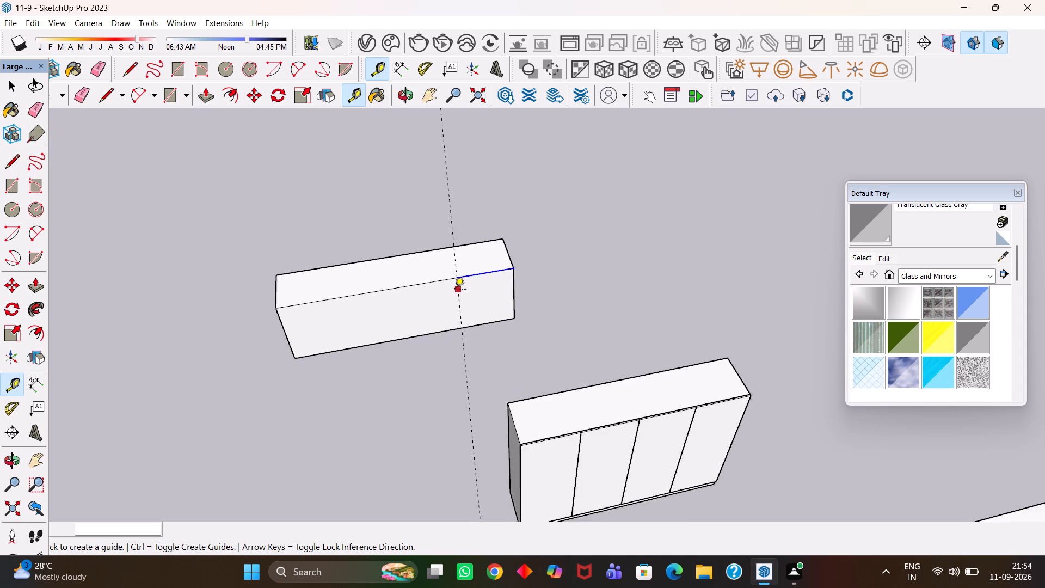
scroll(454, 290, "up", 1)
key("l")
left_click(458, 278)
left_click(466, 331)
key("space")
scroll(466, 331, "down", 2)
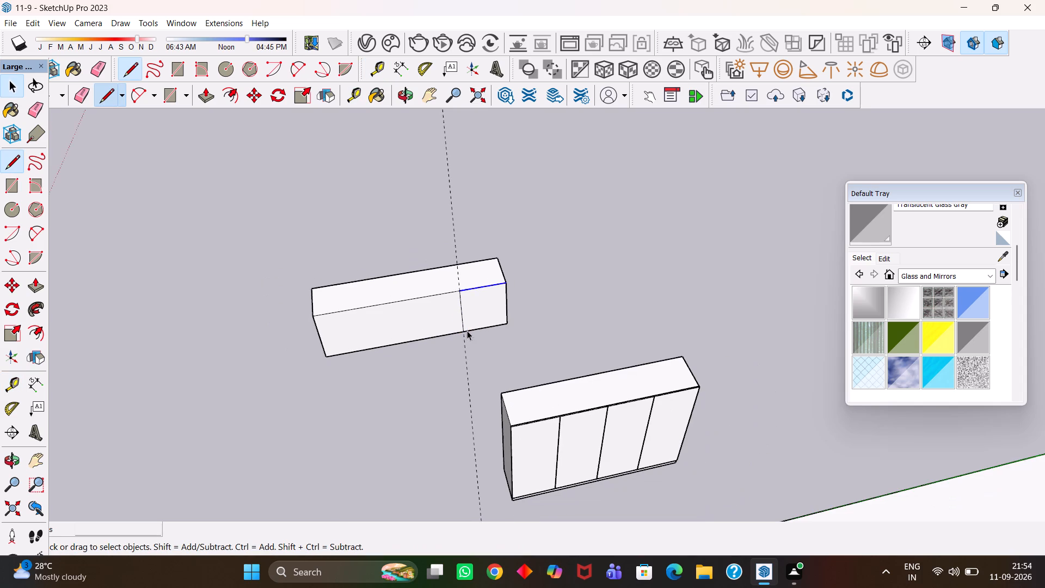
Copy the quarter-width front face of the shorter block out into the open space in front of it.
scroll(467, 330, "down", 1)
left_click(473, 303)
scroll(473, 303, "down", 3)
key("m")
left_click(473, 306)
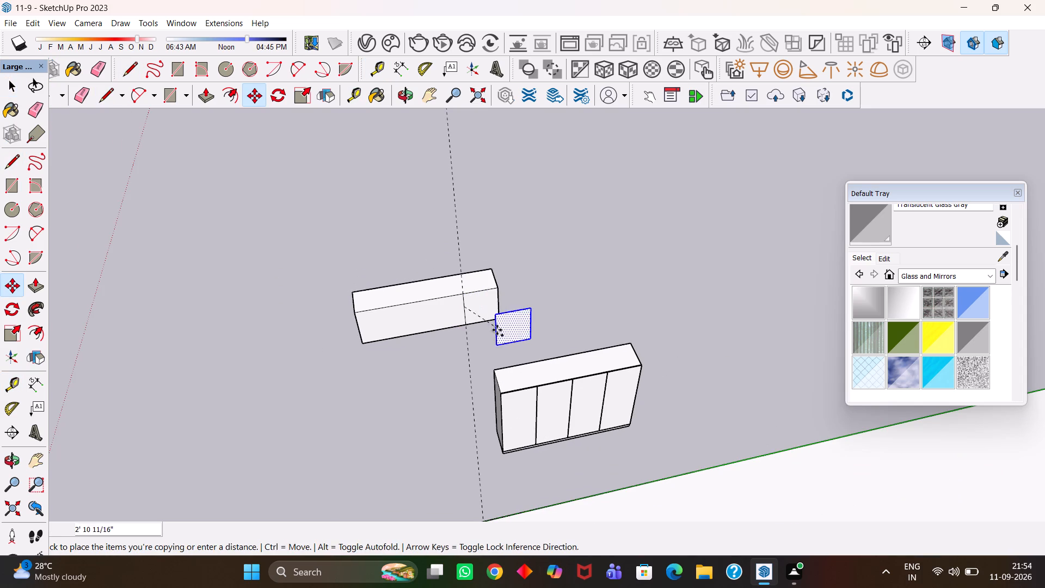
left_click(499, 335)
Push/Pull the copied quarter-width face of the shorter block to a thickness of 18mm.
scroll(501, 338, "up", 2)
key("p")
left_click(502, 338)
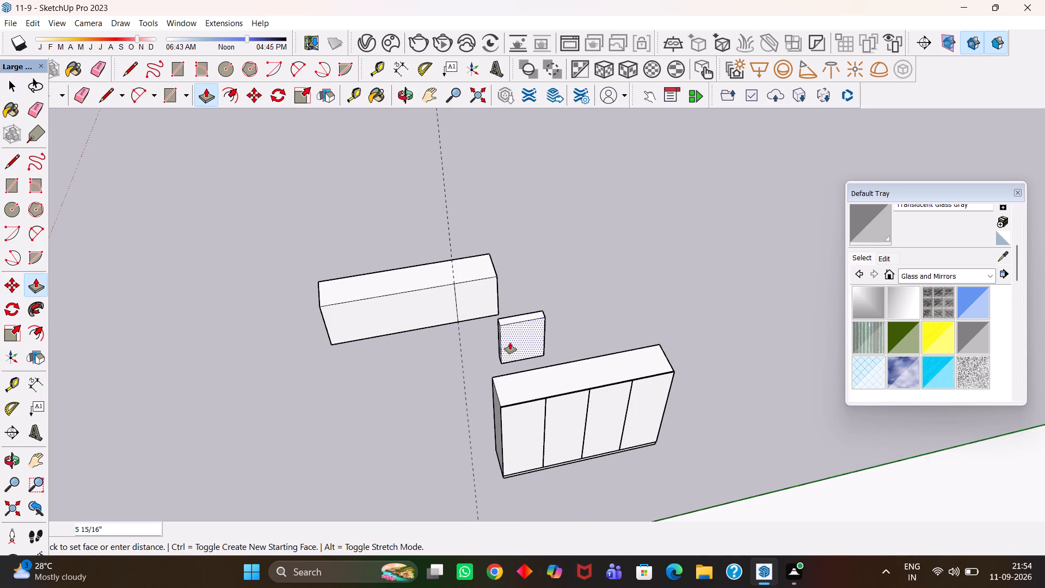
type("158n")
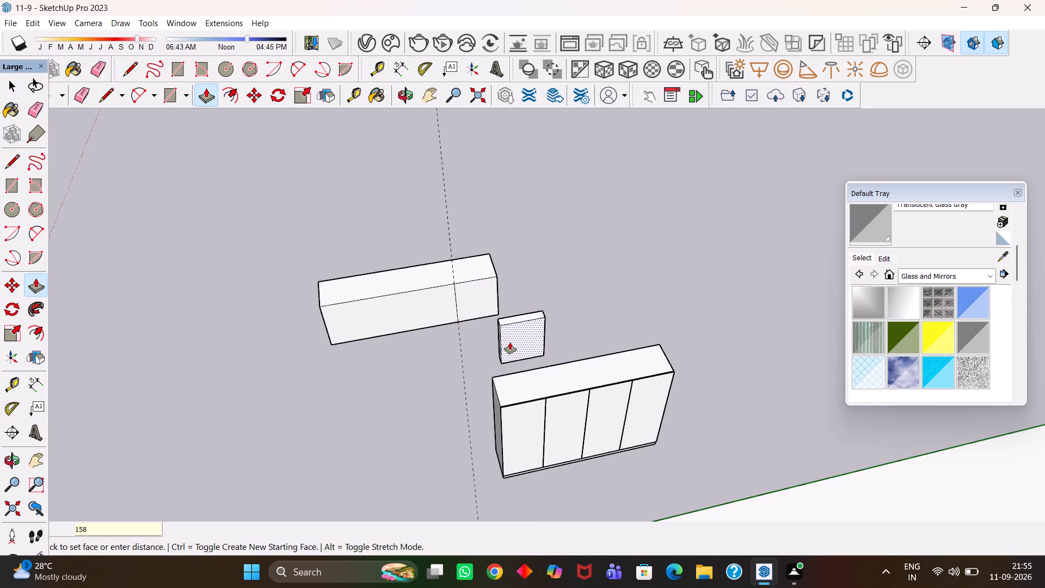
key("BackSpace")
key("BackSpace")
key("BackSpace")
key("BackSpace")
type("18mm")
key("Return")
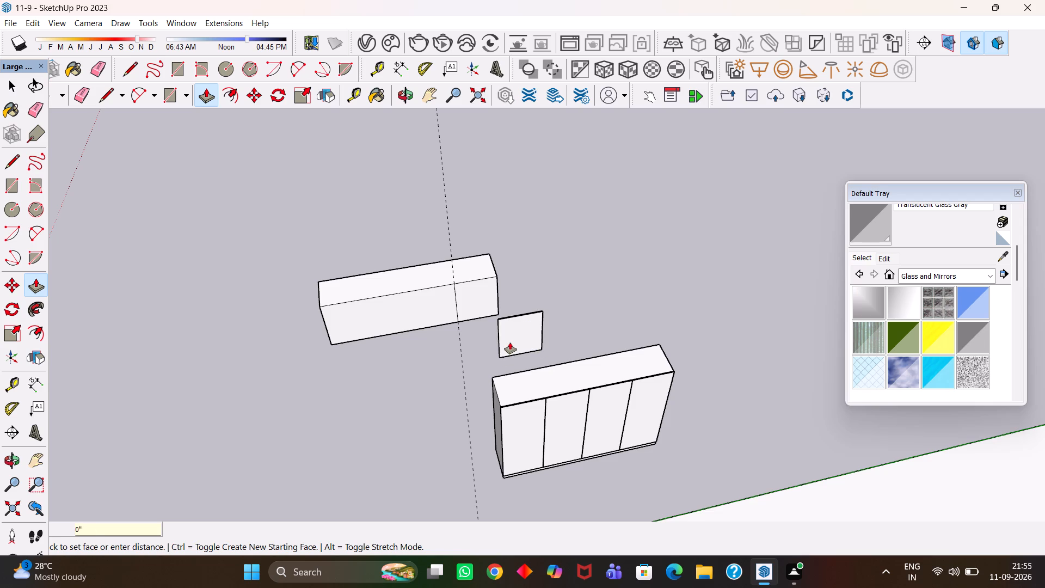
Make the 18 mm door panel, with all its faces and edges, into a group.
scroll(510, 342, "up", 10)
scroll(528, 351, "down", 3)
middle_click_drag(528, 340, 531, 360)
scroll(530, 352, "up", 1)
key("space")
triple_click(528, 347)
double_click(528, 347)
right_click(524, 337)
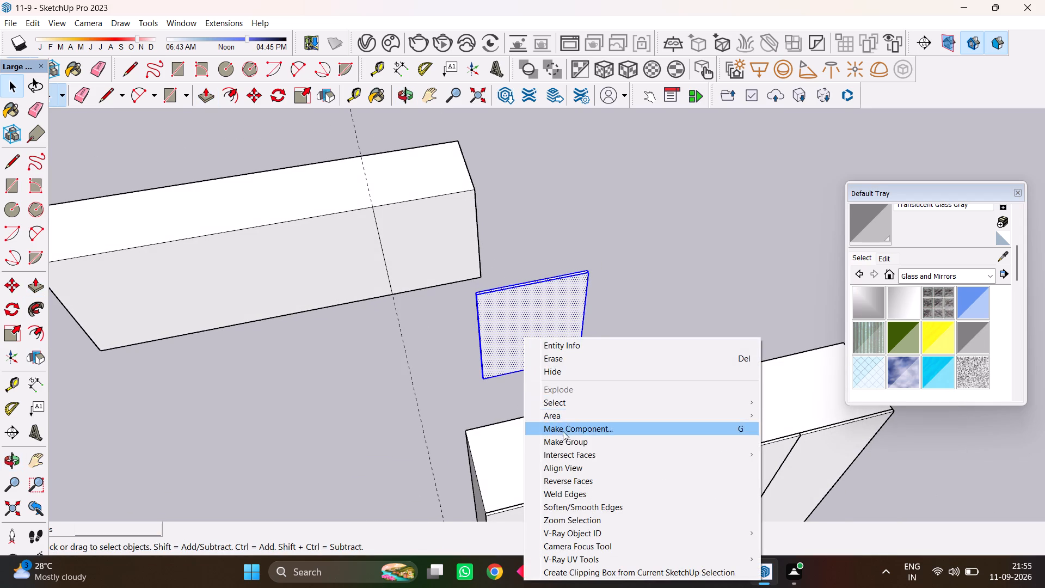
left_click(563, 443)
Move the door panel by its top back corner onto the end corner of the shorter block's front face.
scroll(542, 426, "down", 2)
key("m")
scroll(584, 309, "up", 3)
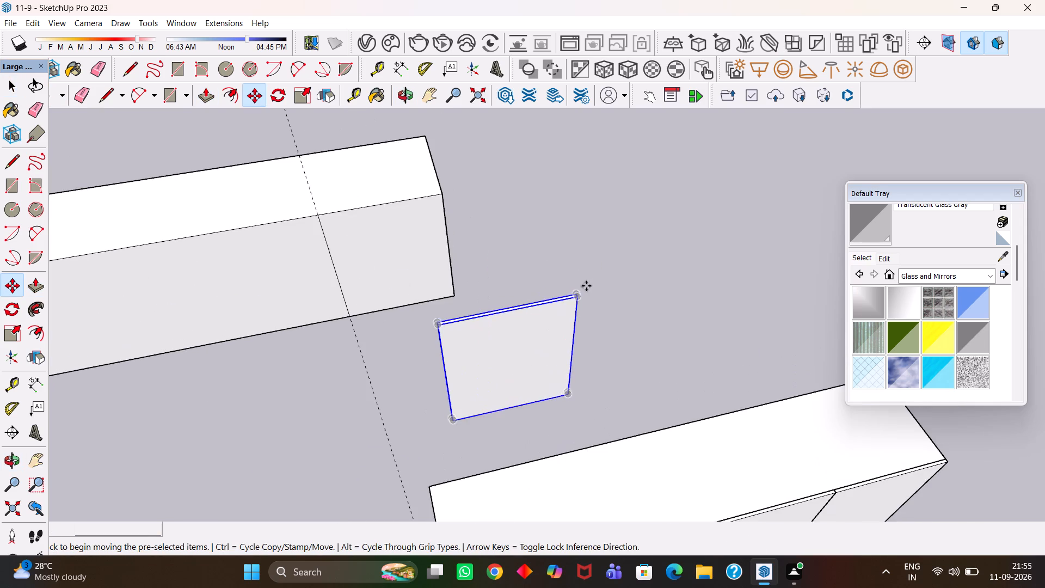
scroll(586, 286, "up", 2)
left_click(558, 302)
scroll(526, 290, "down", 4)
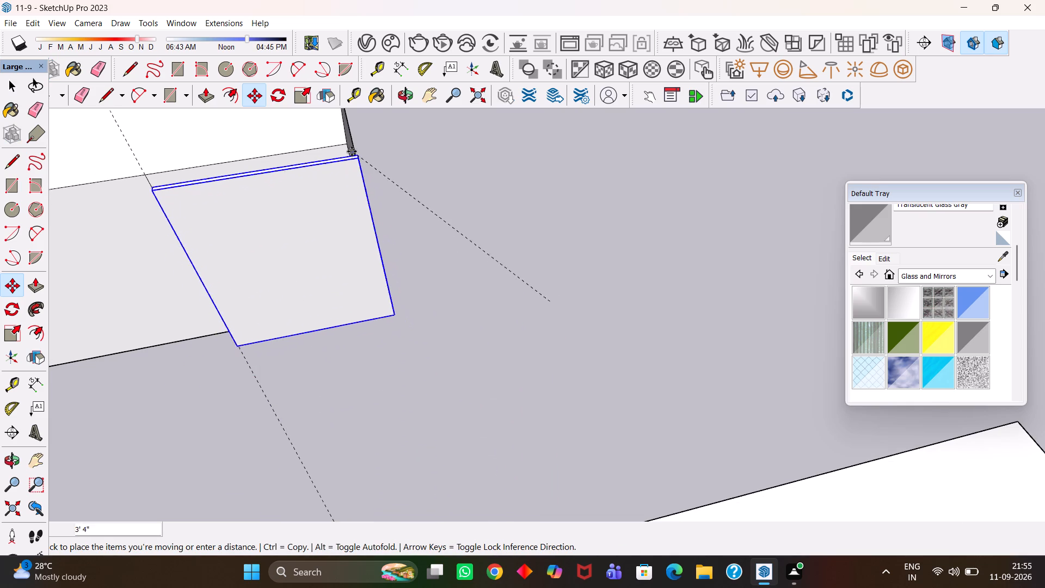
left_click(347, 146)
Copy the door panel to the opposite end of the shorter block's front and divide the spacing with /3 for four doors.
key("h")
scroll(360, 170, "up", 2)
middle_click_drag(387, 197, 308, 210)
scroll(313, 209, "up", 1)
scroll(308, 210, "down", 4)
key("h")
left_click_drag(298, 197, 490, 309)
scroll(500, 314, "down", 6)
middle_click_drag(343, 312, 419, 307)
scroll(419, 307, "down", 3)
left_click_drag(345, 315, 356, 318)
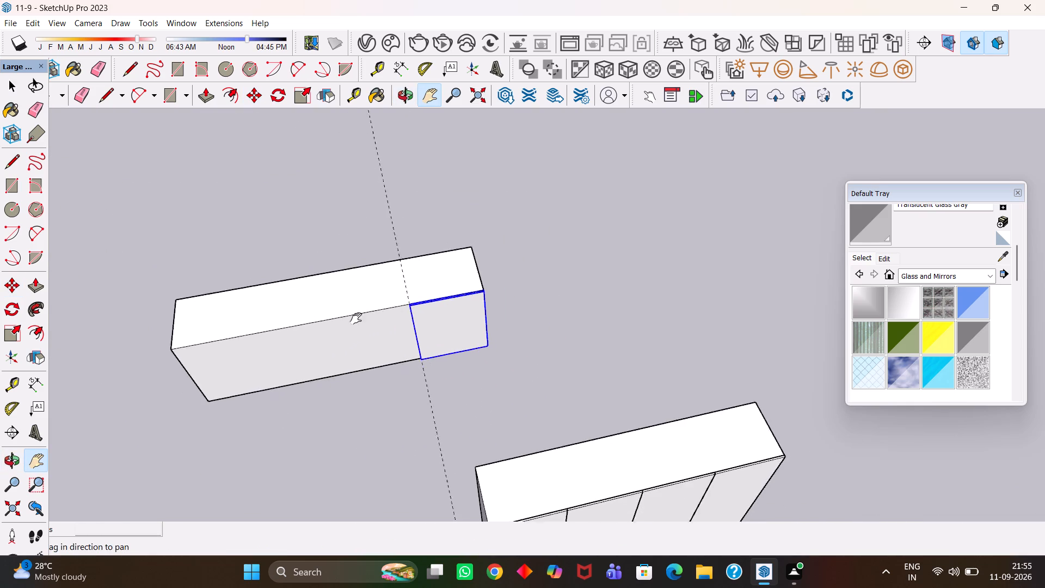
left_click_drag(356, 318, 498, 334)
scroll(531, 336, "up", 11)
key("m")
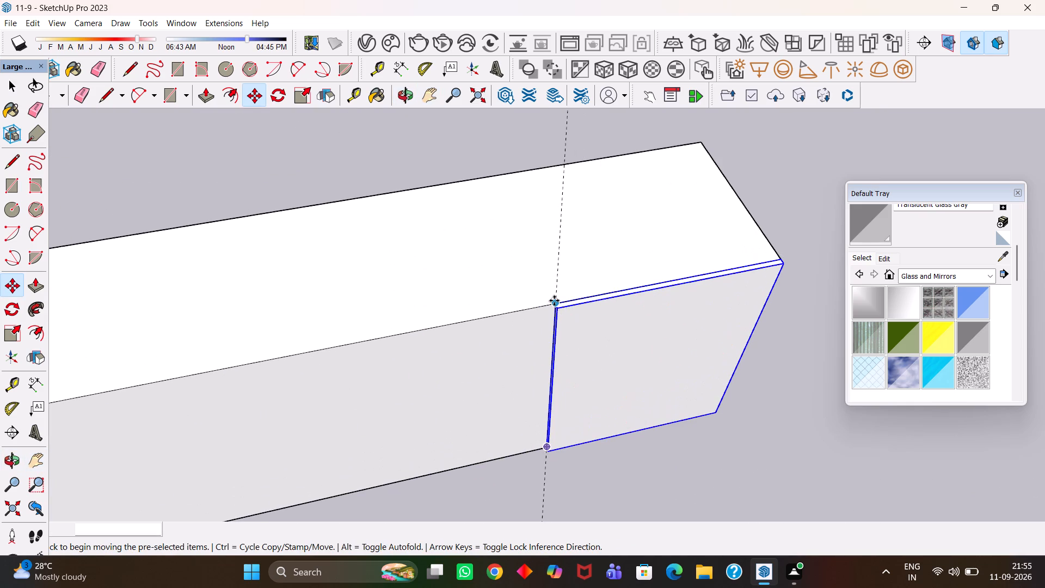
left_click(554, 301)
key("h")
scroll(439, 310, "down", 5)
left_click_drag(294, 320, 472, 308)
left_click_drag(316, 341, 402, 315)
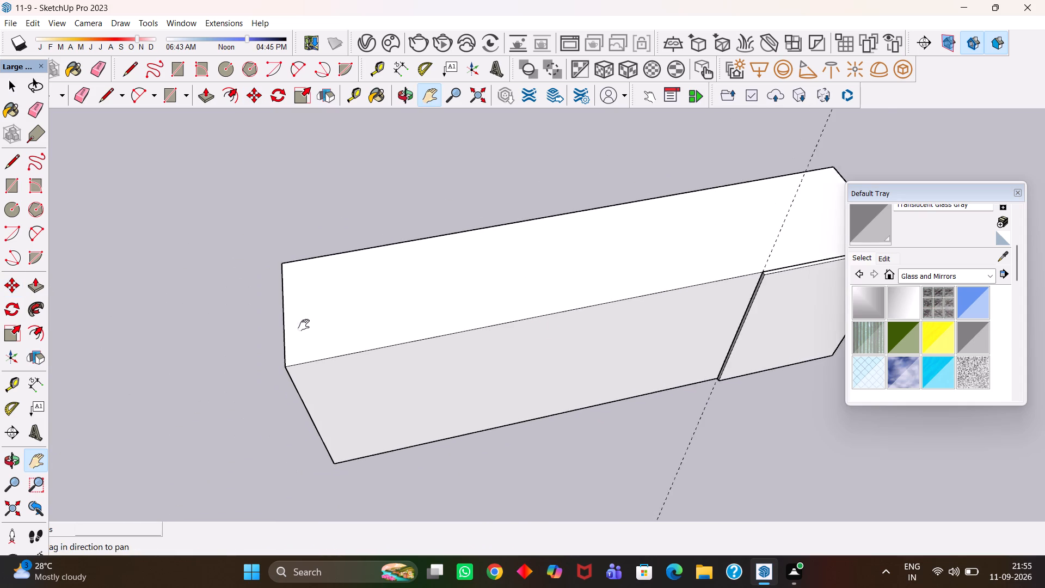
scroll(290, 328, "up", 1)
middle_click_drag(323, 341, 354, 339)
scroll(327, 341, "up", 2)
key("Escape")
left_click(291, 402)
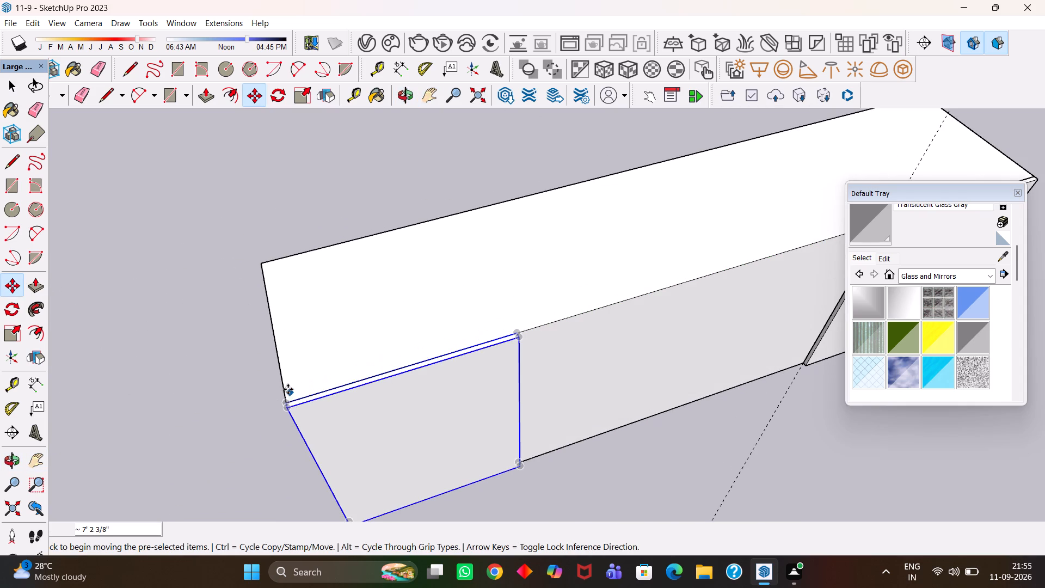
type("/3")
key("Return")
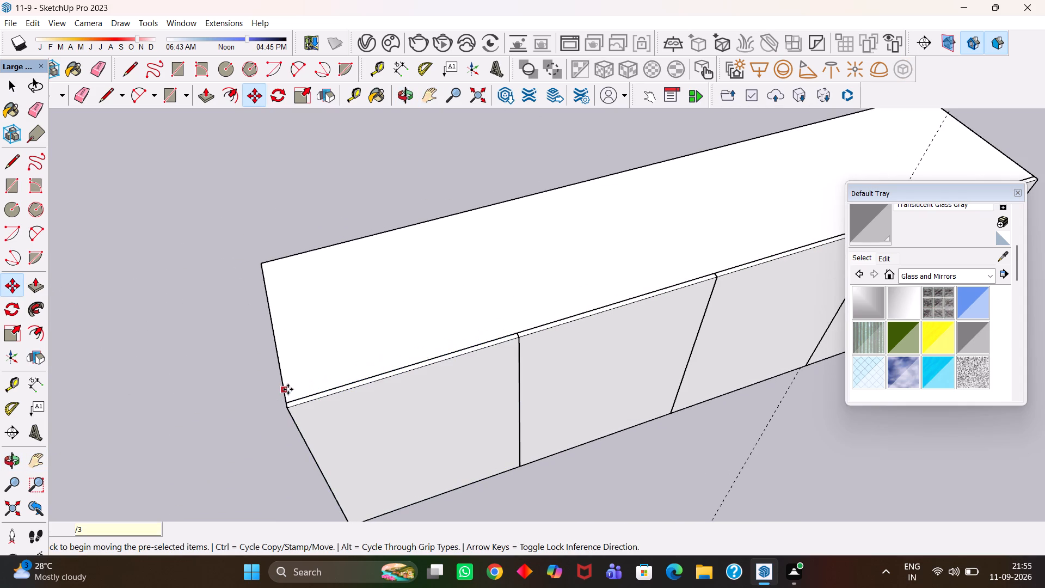
Erase the vertical guide line running through the shorter block's quarter point.
key("h")
scroll(299, 377, "down", 9)
middle_click_drag(385, 396, 367, 396)
scroll(367, 396, "up", 2)
key("e")
left_click_drag(597, 481, 599, 456)
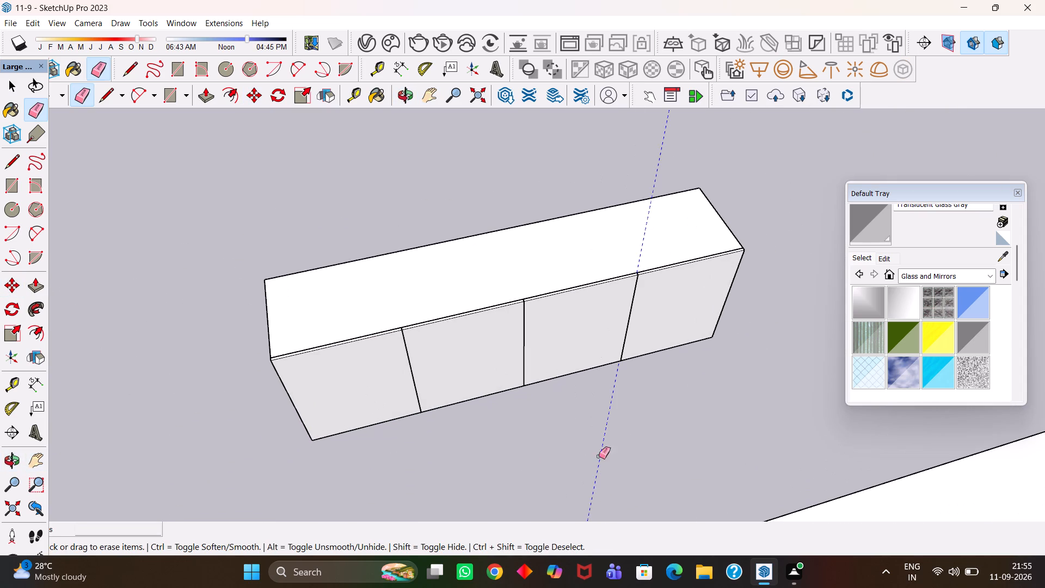
left_click_drag(599, 456, 592, 443)
Group the shorter block together with its four doors.
scroll(575, 443, "down", 10)
key("h")
scroll(549, 418, "up", 3)
middle_click_drag(549, 418, 521, 432)
scroll(521, 432, "down", 4)
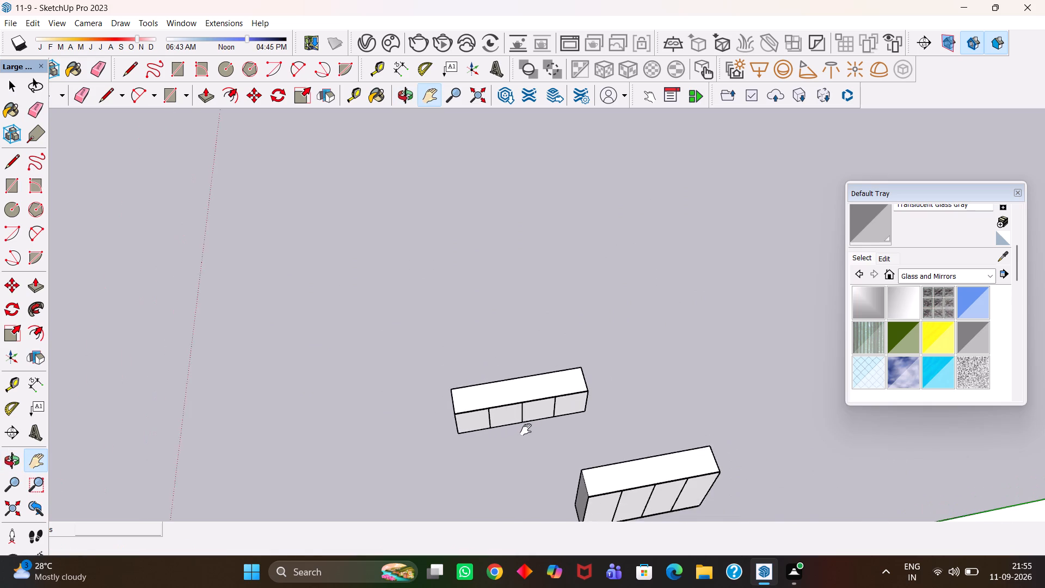
scroll(526, 430, "down", 3)
key("space")
left_click_drag(589, 371, 437, 446)
right_click(500, 412)
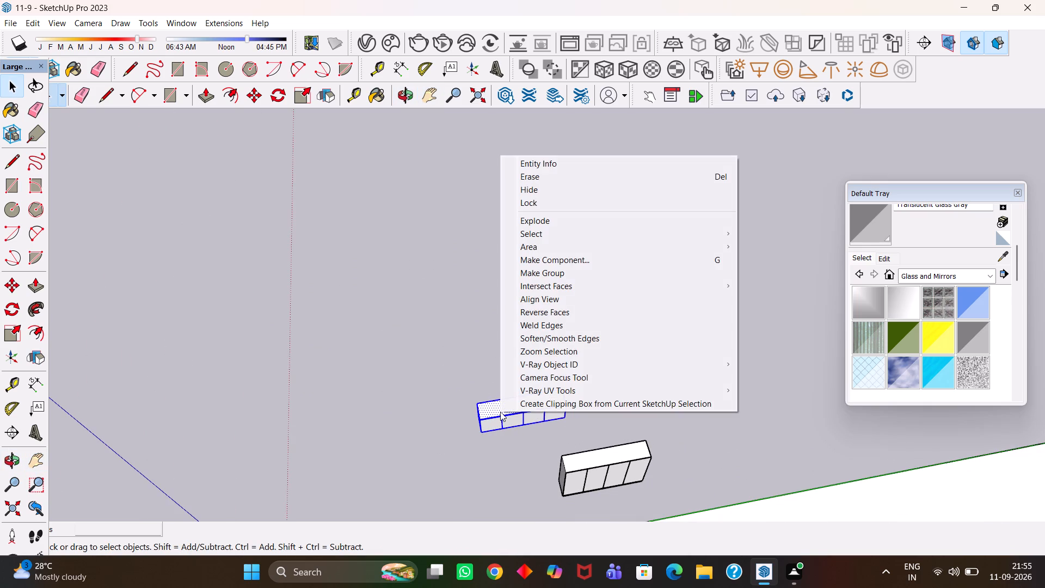
left_click(551, 275)
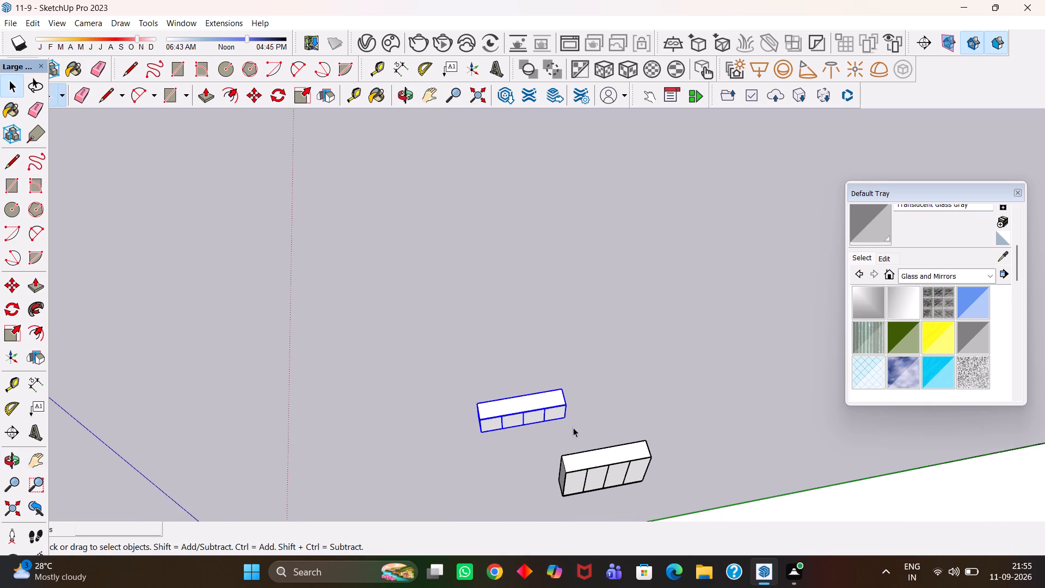
Group the tall block together with its four doors.
middle_click_drag(574, 431, 536, 437)
scroll(536, 437, "up", 1)
key("h")
left_click_drag(589, 467, 535, 366)
scroll(516, 369, "down", 3)
scroll(518, 378, "up", 5)
middle_click_drag(524, 393, 533, 433)
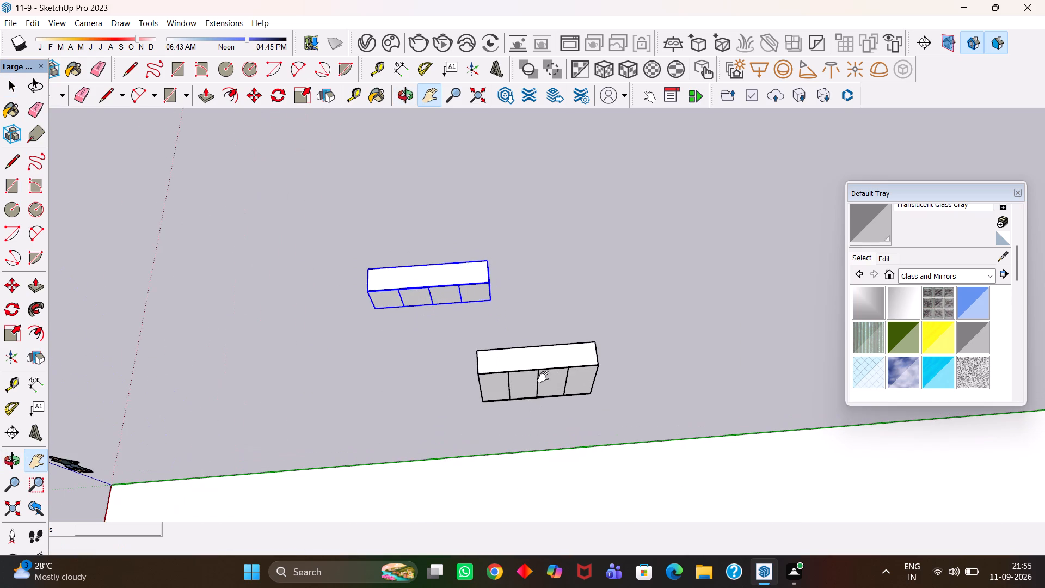
middle_click_drag(543, 376, 545, 393)
scroll(545, 393, "up", 1)
left_click_drag(544, 378, 539, 397)
key("space")
left_click_drag(631, 336, 421, 433)
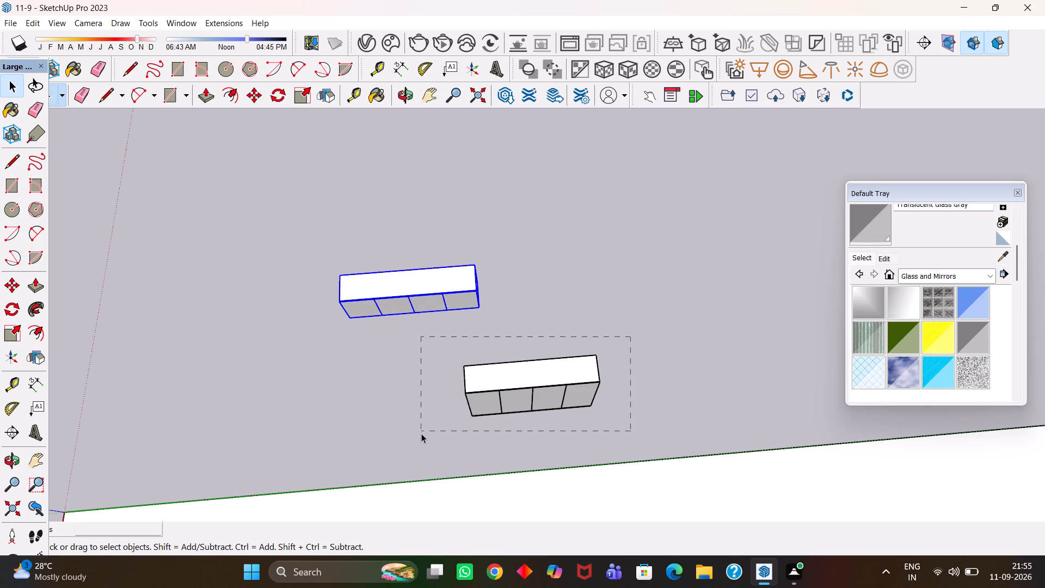
left_click_drag(421, 433, 422, 438)
right_click(522, 395)
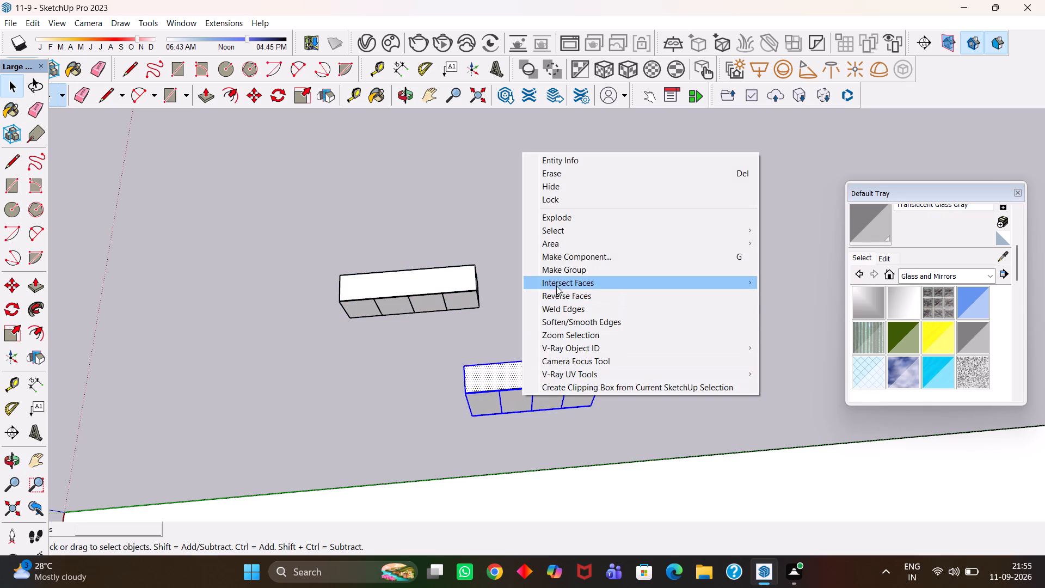
left_click(556, 275)
Move the grouped tall wardrobe into the large bedroom, against the wall beside the door, above its outline on the floor.
scroll(522, 303, "down", 7)
scroll(496, 381, "down", 2)
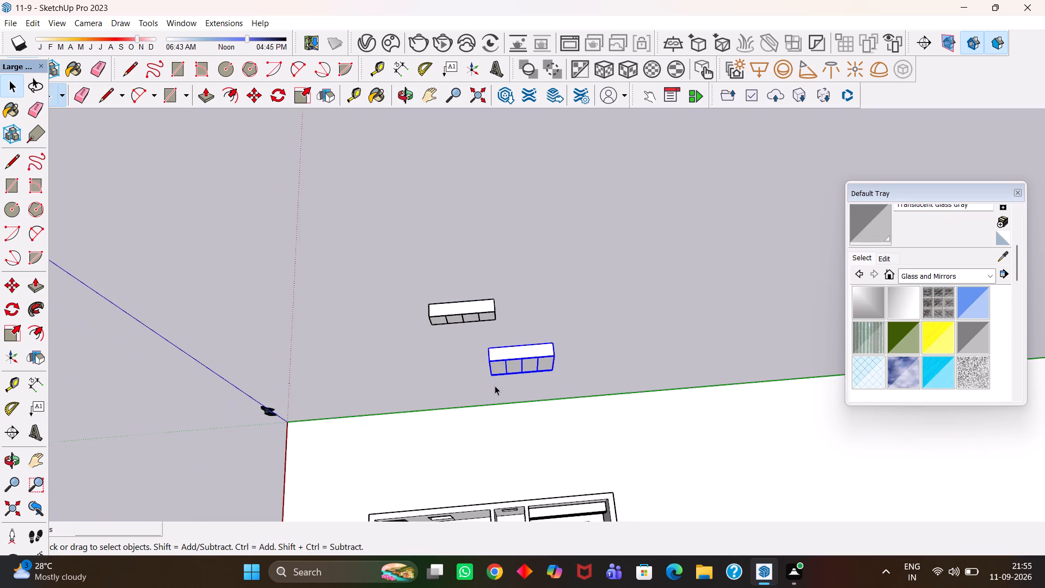
scroll(495, 385, "down", 4)
scroll(502, 389, "up", 4)
key("m")
left_click(485, 344)
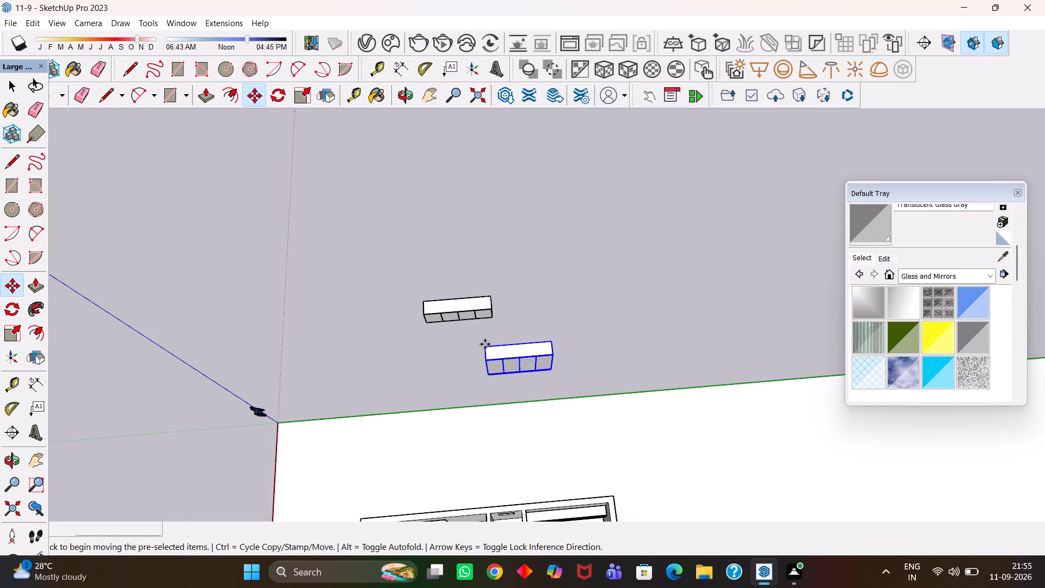
key("h")
scroll(485, 377, "down", 5)
left_click_drag(483, 409, 508, 314)
scroll(520, 391, "up", 5)
left_click_drag(554, 430, 526, 353)
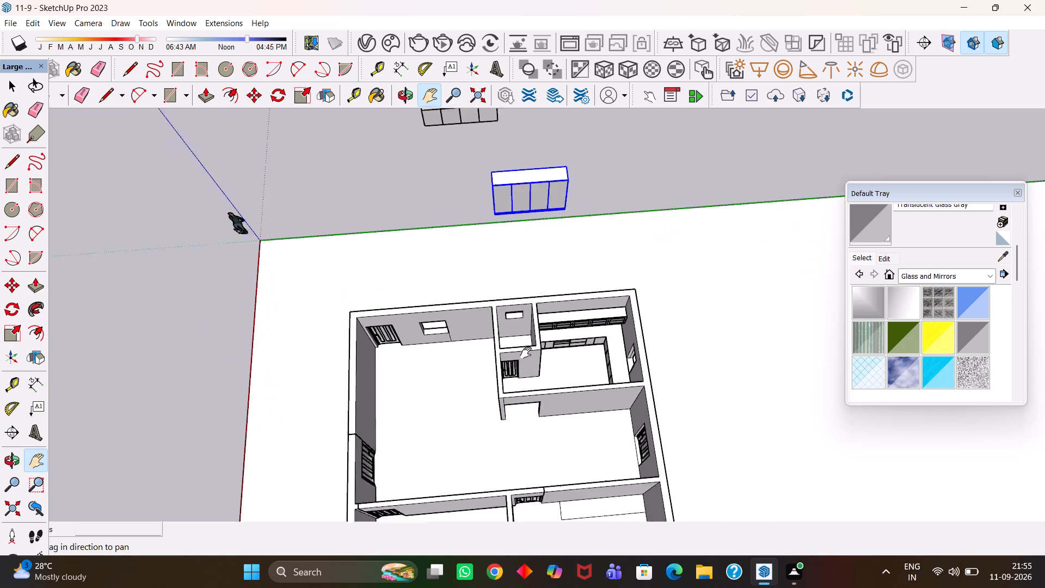
left_click_drag(526, 353, 506, 291)
scroll(511, 400, "up", 5)
key("Escape")
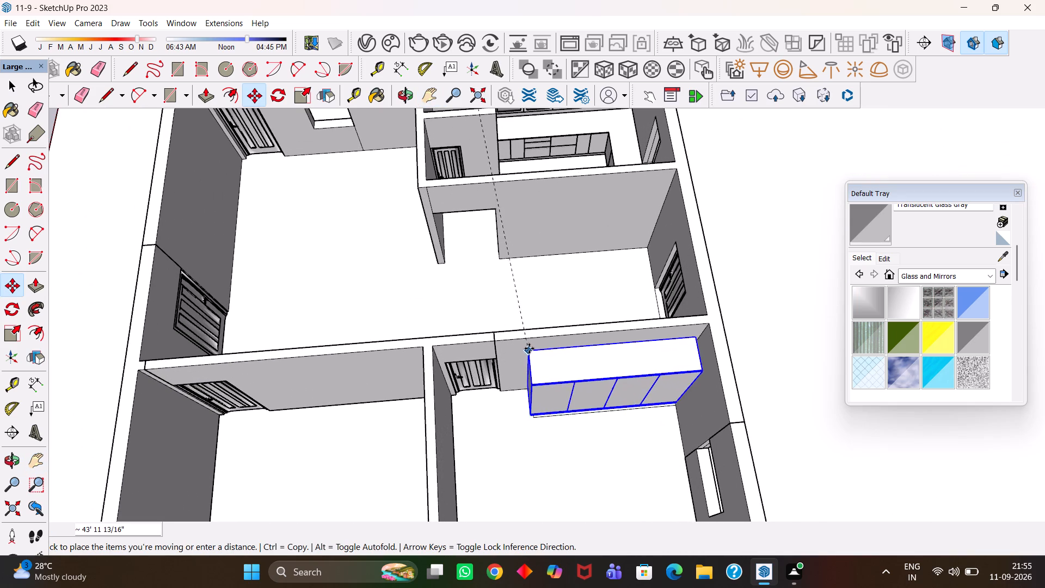
left_click(529, 346)
Move the tall wardrobe by its bottom back corner onto the matching corner of the floor outline.
scroll(527, 401, "up", 5)
middle_click_drag(513, 409, 582, 358)
scroll(534, 366, "up", 3)
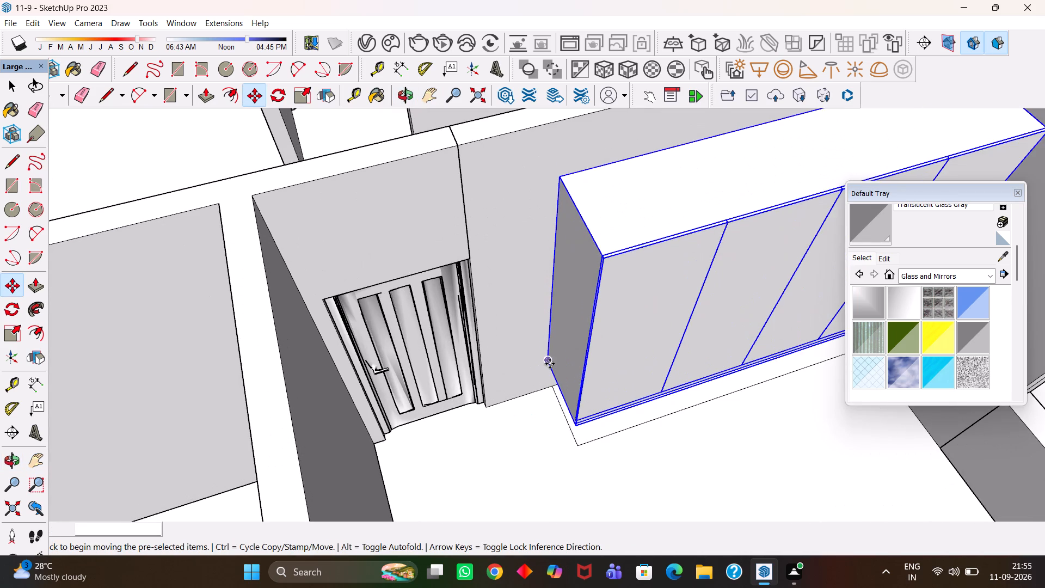
left_click(547, 361)
left_click(556, 389)
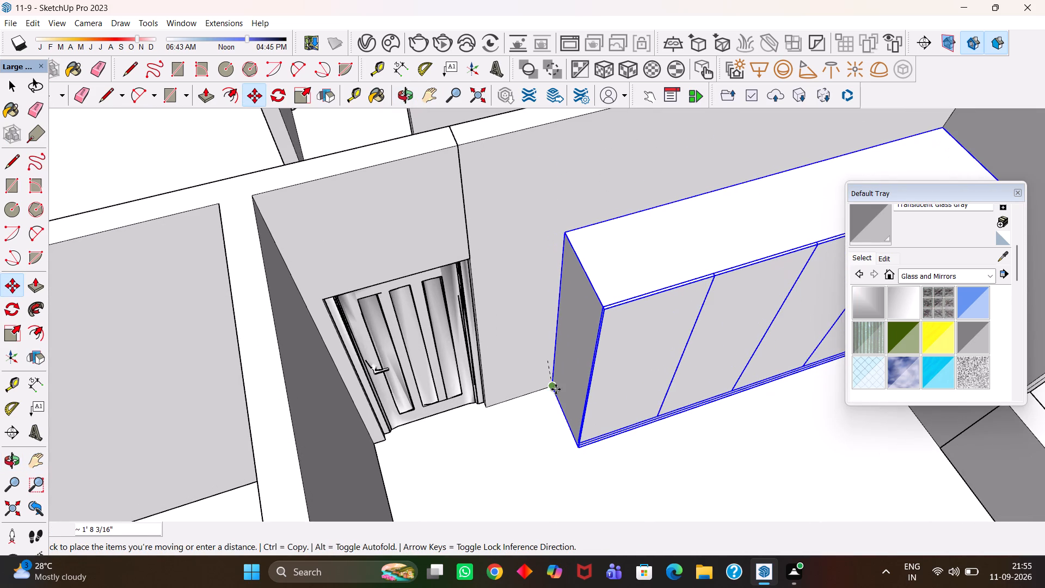
scroll(550, 397, "up", 8)
scroll(550, 397, "down", 19)
key("h")
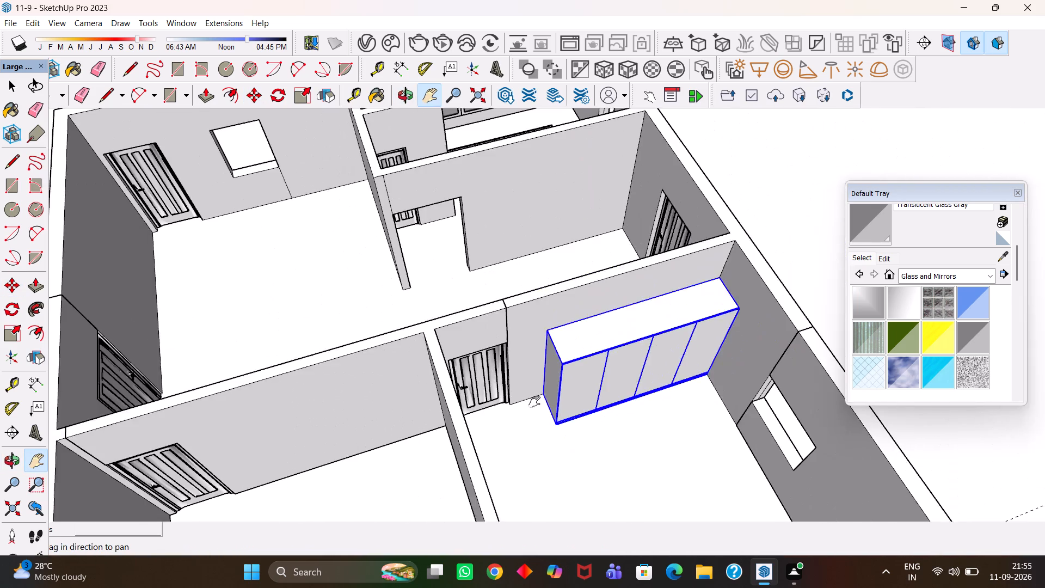
Move the grouped shorter block by its bottom back corner onto the top back corner of the tall wardrobe in the large bedroom.
scroll(534, 402, "down", 3)
scroll(568, 402, "up", 1)
scroll(515, 415, "down", 8)
key("h")
scroll(580, 405, "up", 1)
scroll(548, 419, "down", 4)
middle_click_drag(570, 405, 506, 412)
key("h")
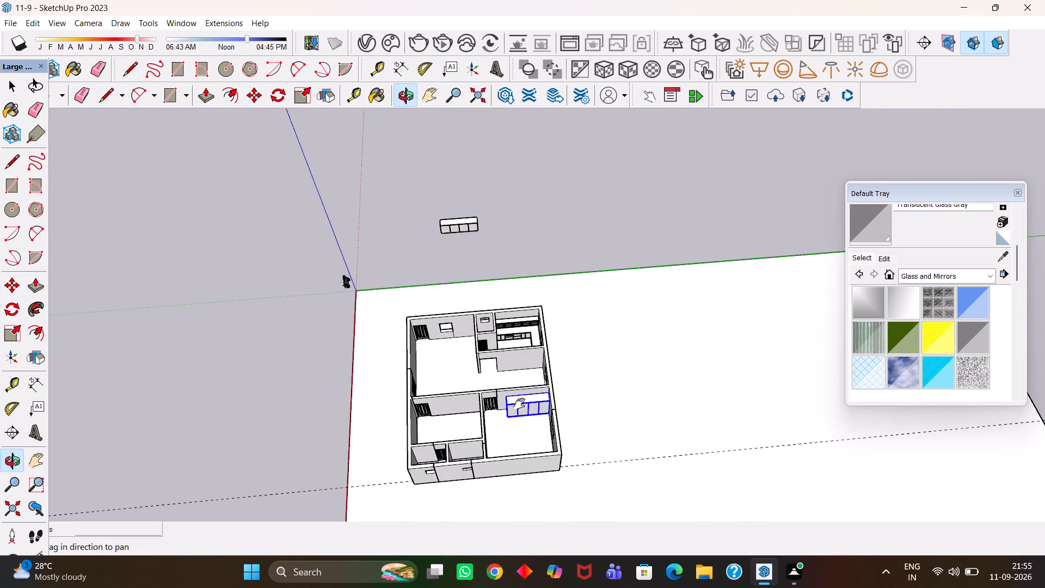
left_click_drag(520, 329, 526, 395)
left_click_drag(528, 351, 542, 381)
scroll(460, 335, "up", 4)
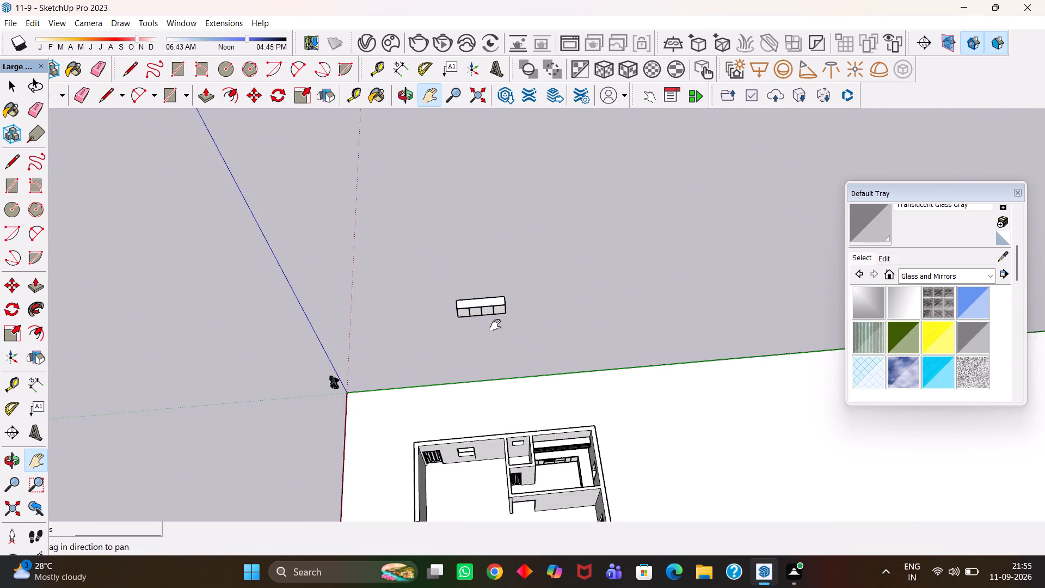
scroll(495, 325, "up", 9)
key("space")
left_click(478, 285)
scroll(478, 285, "up", 3)
key("m")
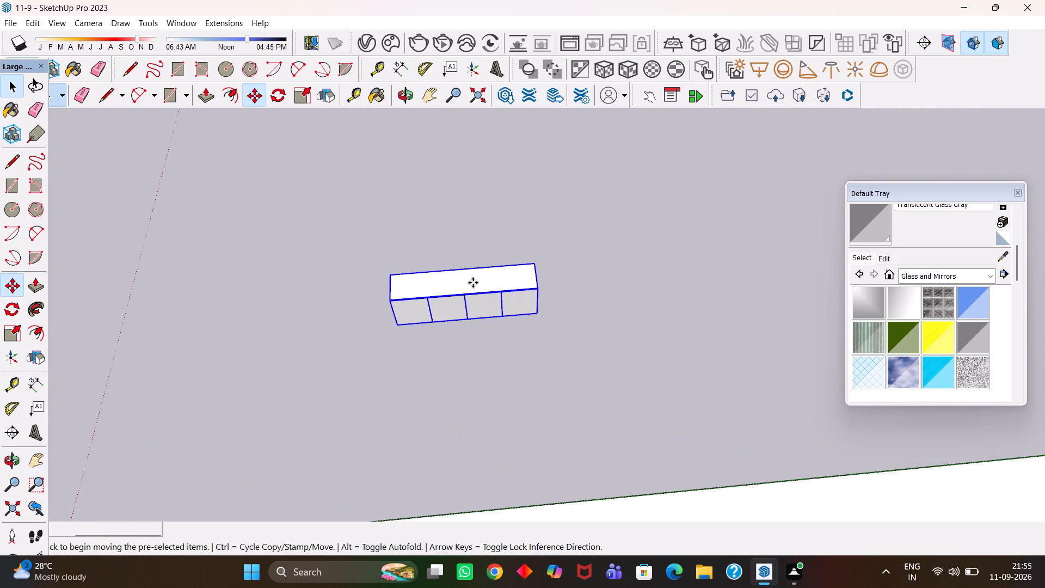
scroll(386, 316, "up", 3)
middle_click_drag(374, 311, 520, 283)
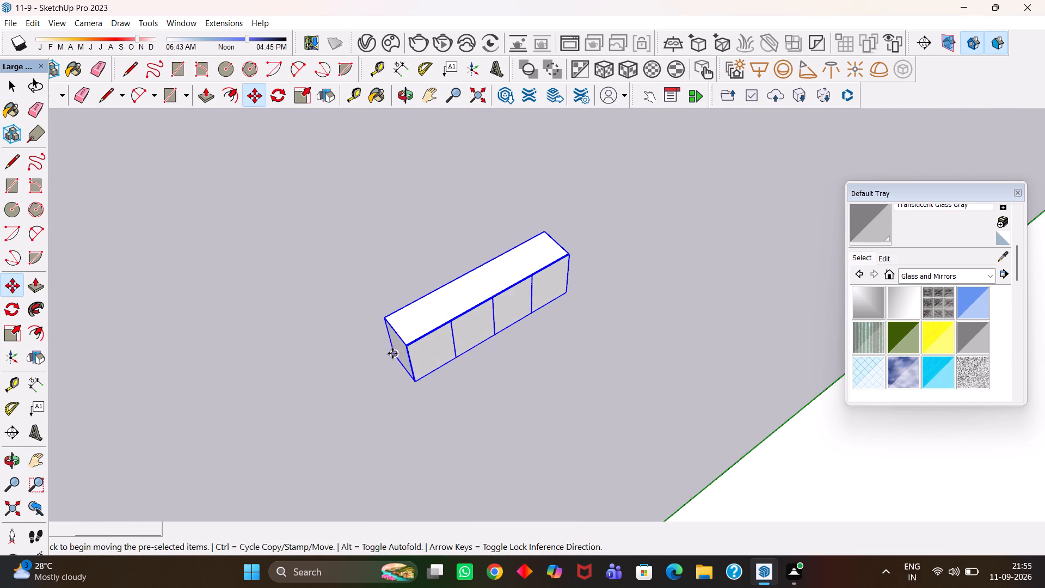
left_click(390, 353)
key("h")
scroll(447, 336, "down", 11)
left_click_drag(600, 402, 430, 242)
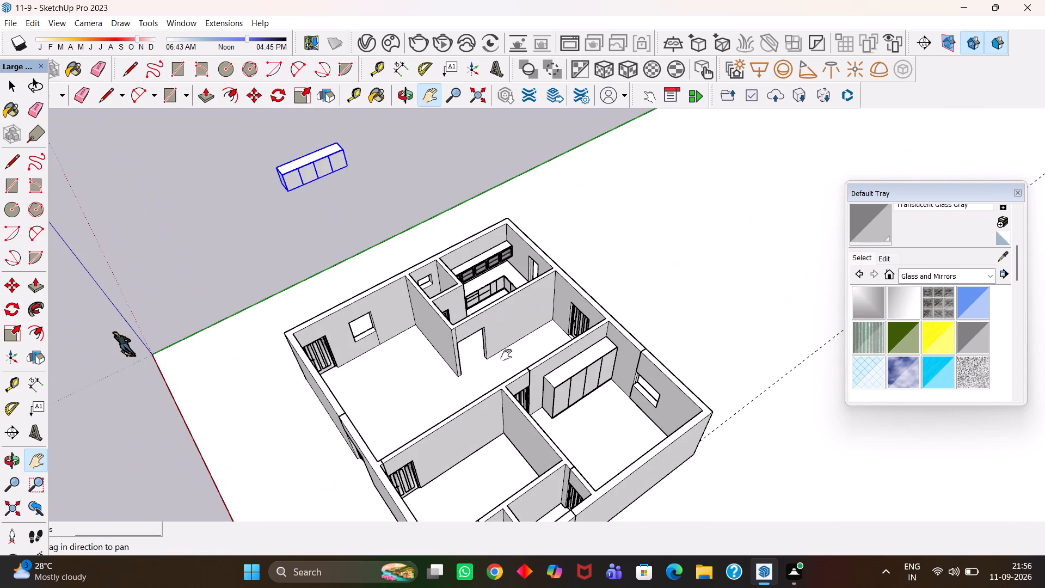
scroll(522, 372, "up", 10)
key("Escape")
left_click(545, 367)
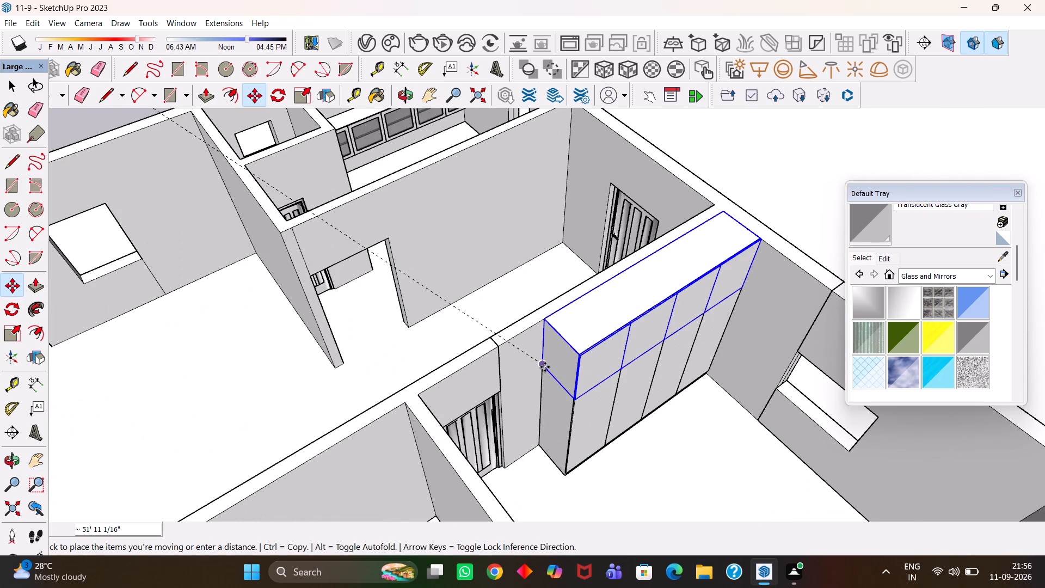
Examine the joint between the stacked wardrobe blocks and the wardrobe's position in the house from several viewpoints.
scroll(554, 378, "up", 9)
middle_click_drag(551, 400, 474, 362)
scroll(474, 359, "up", 1)
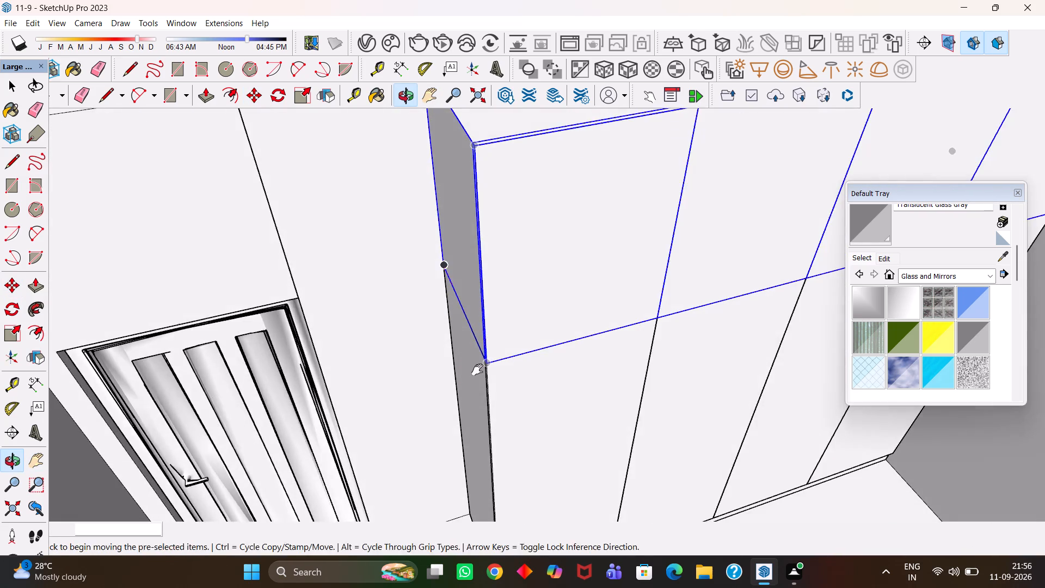
key("h")
scroll(477, 372, "down", 4)
scroll(432, 423, "down", 10)
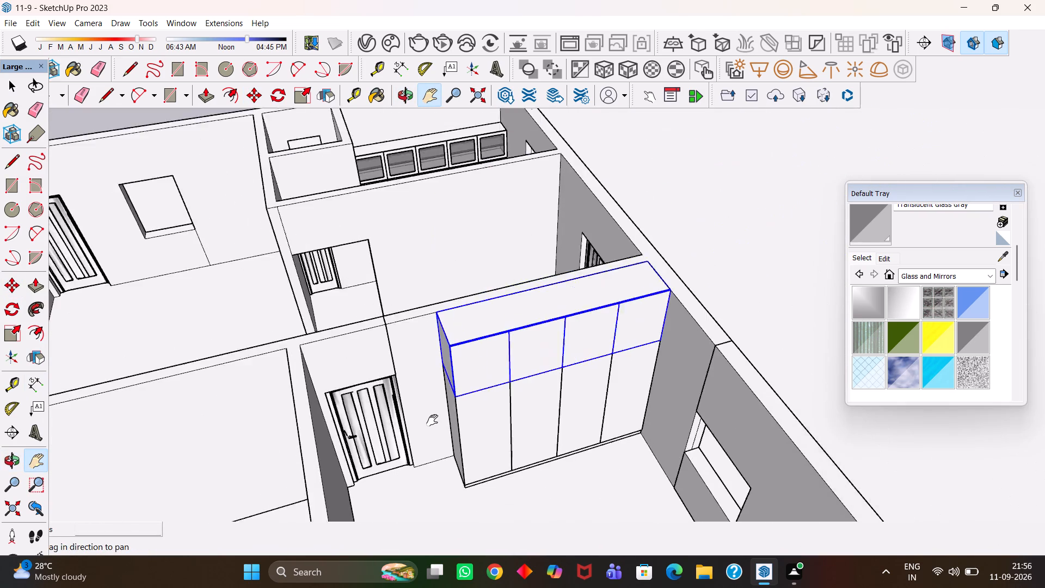
scroll(432, 420, "down", 2)
middle_click_drag(503, 401, 456, 413)
scroll(454, 414, "down", 7)
key("space")
left_click(405, 199)
scroll(442, 368, "up", 8)
scroll(442, 369, "down", 10)
key("h")
scroll(452, 322, "up", 1)
middle_click_drag(452, 322, 440, 409)
scroll(440, 409, "up", 4)
scroll(440, 409, "down", 2)
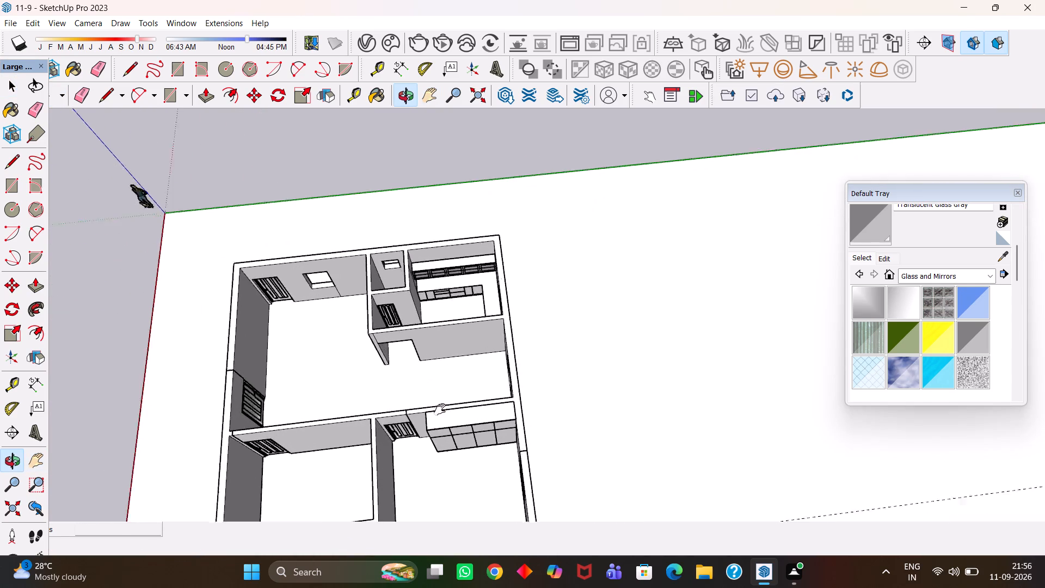
scroll(440, 409, "down", 3)
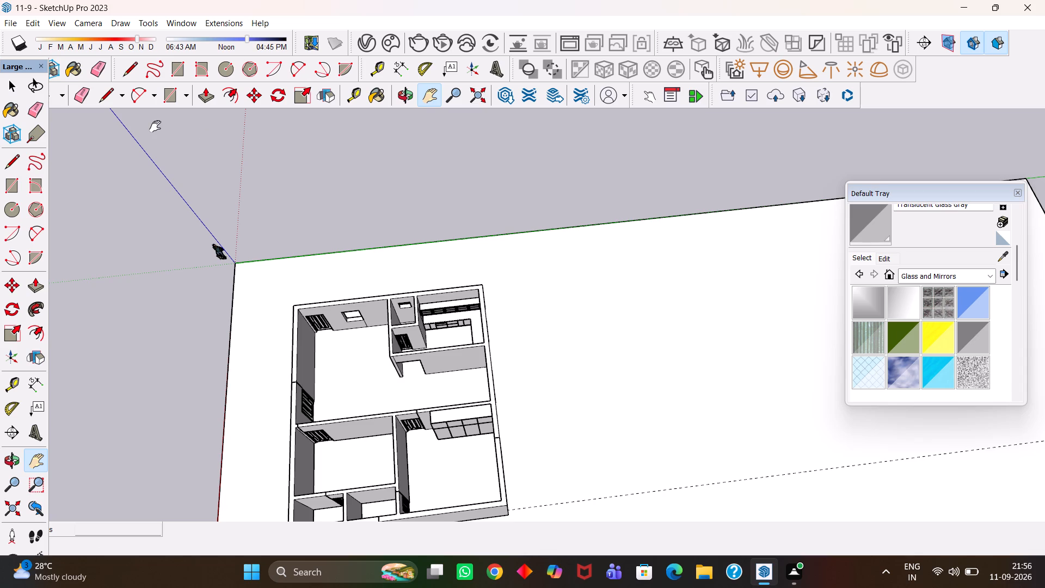
scroll(155, 126, "up", 1)
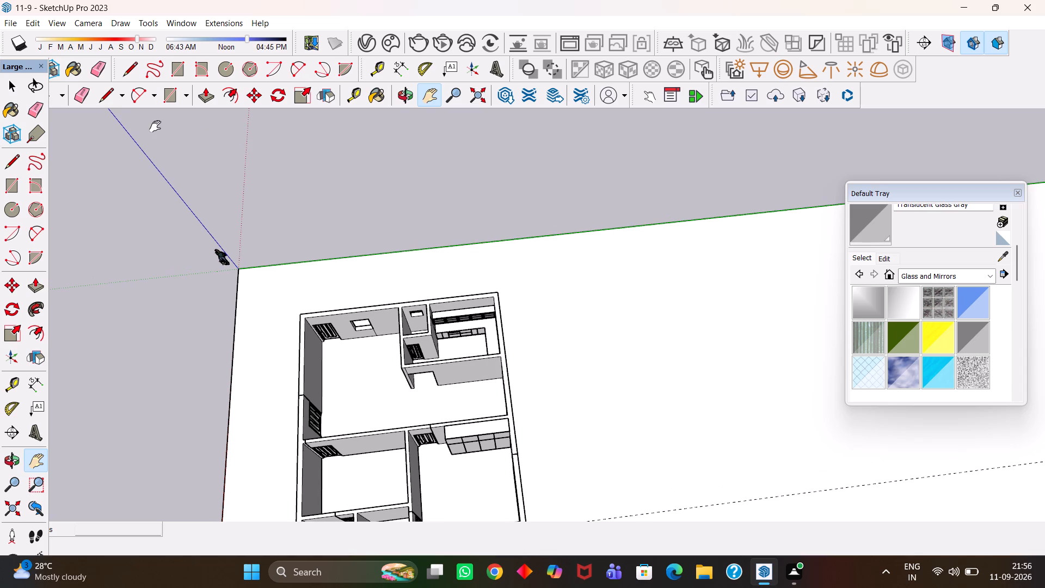
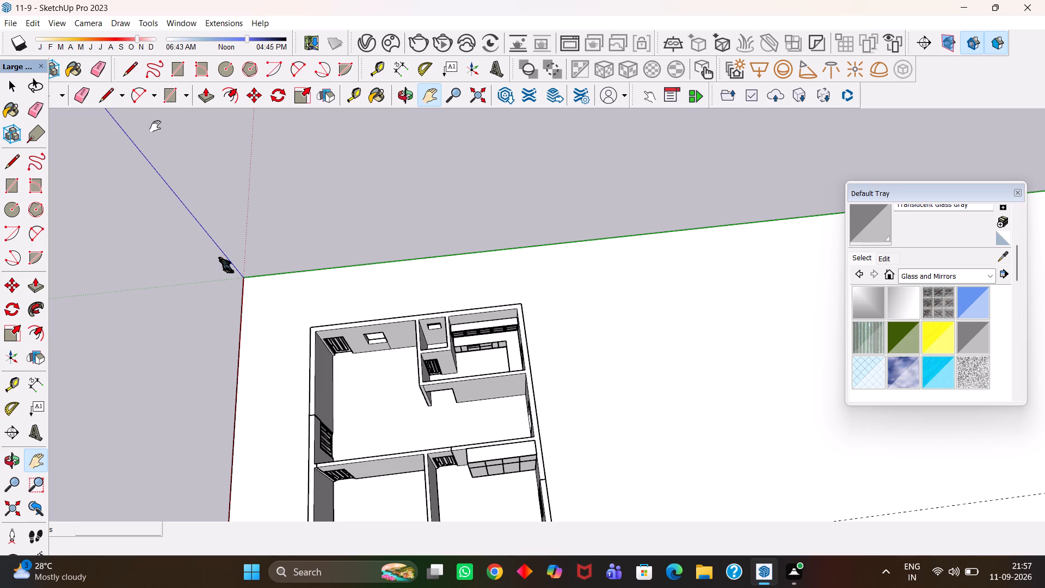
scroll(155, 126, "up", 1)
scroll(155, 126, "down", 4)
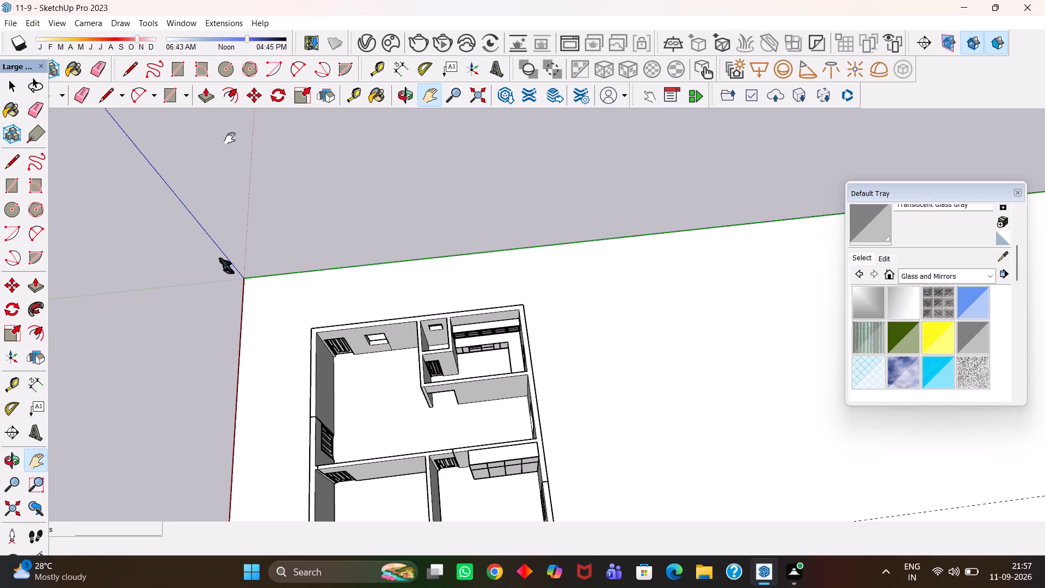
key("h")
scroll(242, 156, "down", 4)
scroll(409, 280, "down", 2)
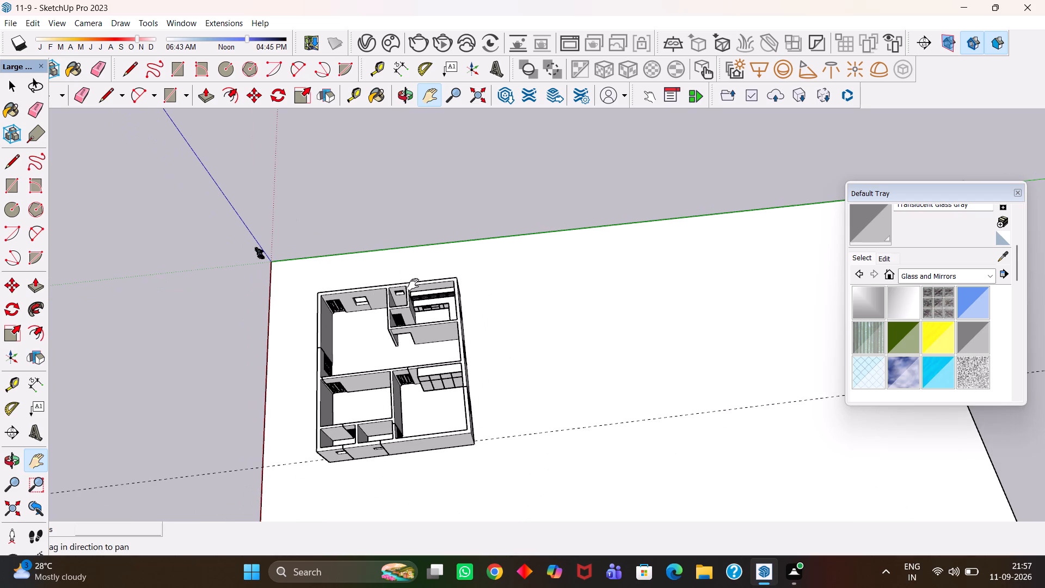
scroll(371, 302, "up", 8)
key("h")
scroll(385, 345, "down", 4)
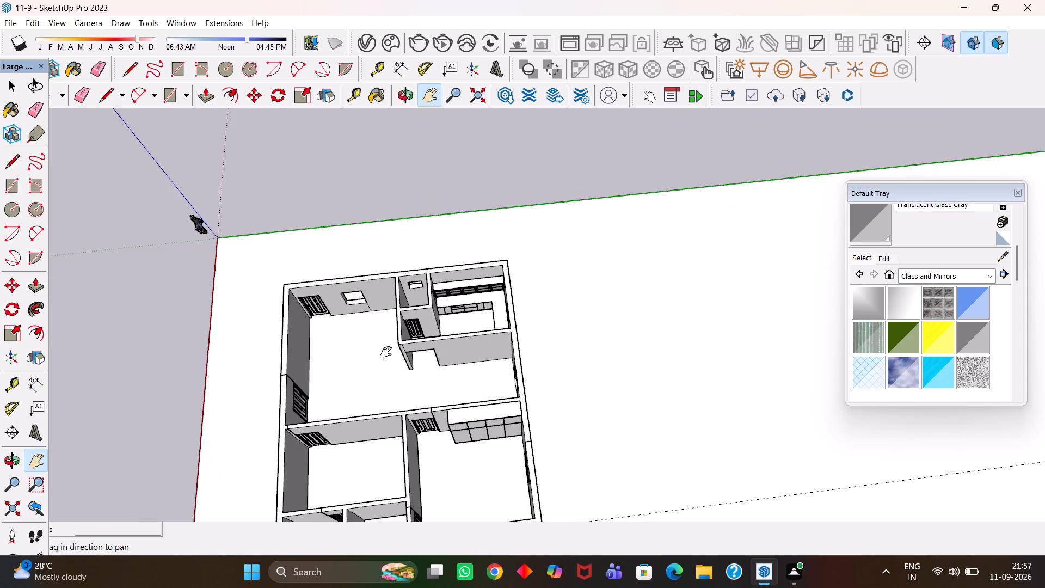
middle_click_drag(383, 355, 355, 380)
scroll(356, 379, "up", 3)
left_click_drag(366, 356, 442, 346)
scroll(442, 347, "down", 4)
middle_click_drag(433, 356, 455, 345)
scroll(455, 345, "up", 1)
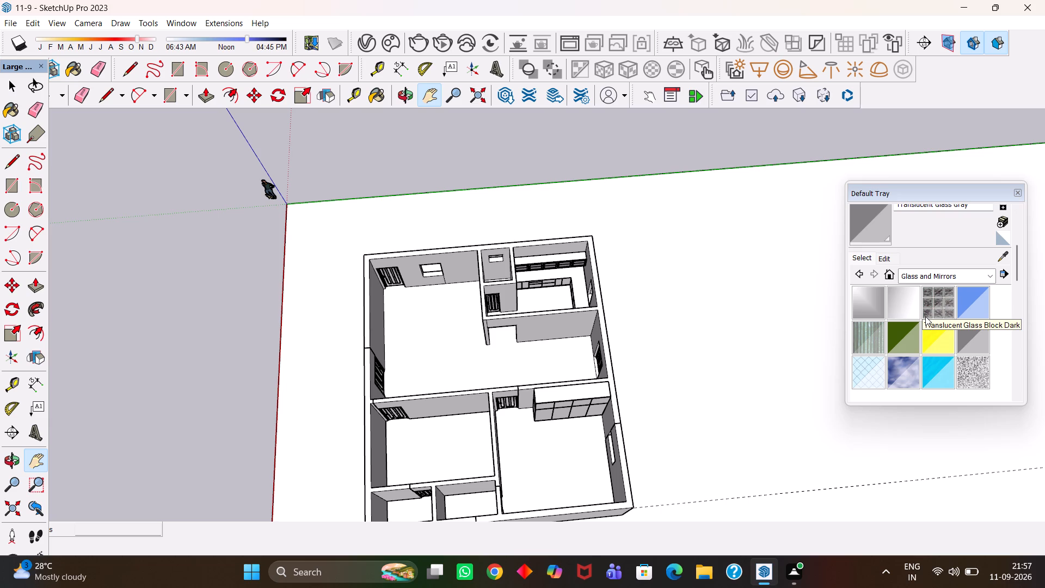
Save the model.
key("ctrl+s")
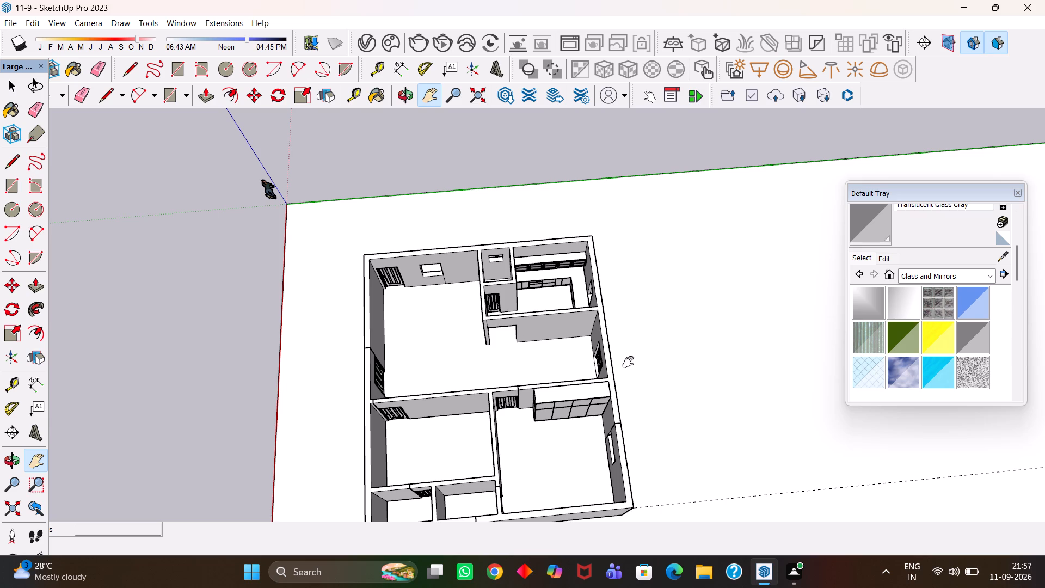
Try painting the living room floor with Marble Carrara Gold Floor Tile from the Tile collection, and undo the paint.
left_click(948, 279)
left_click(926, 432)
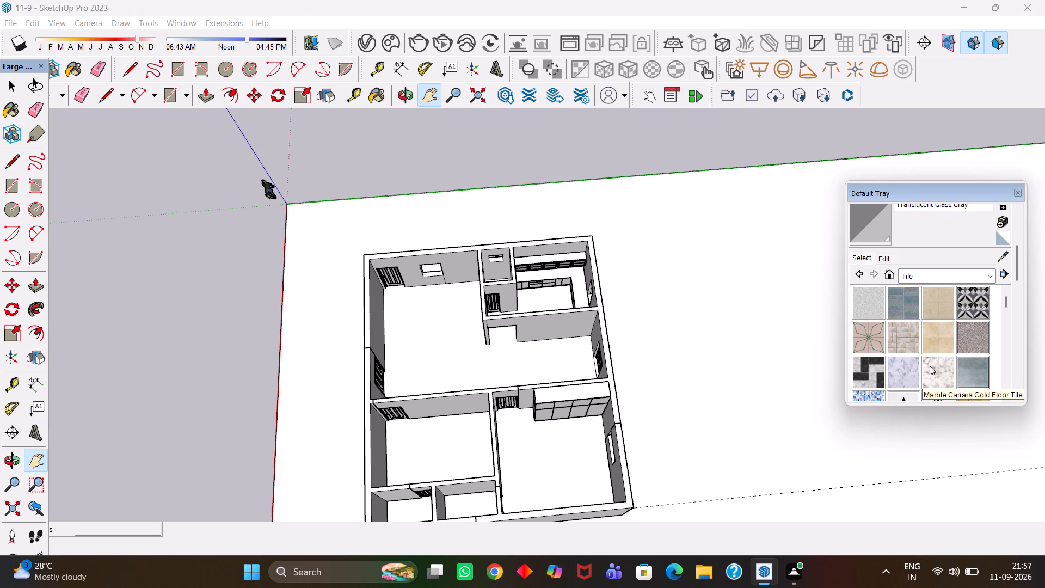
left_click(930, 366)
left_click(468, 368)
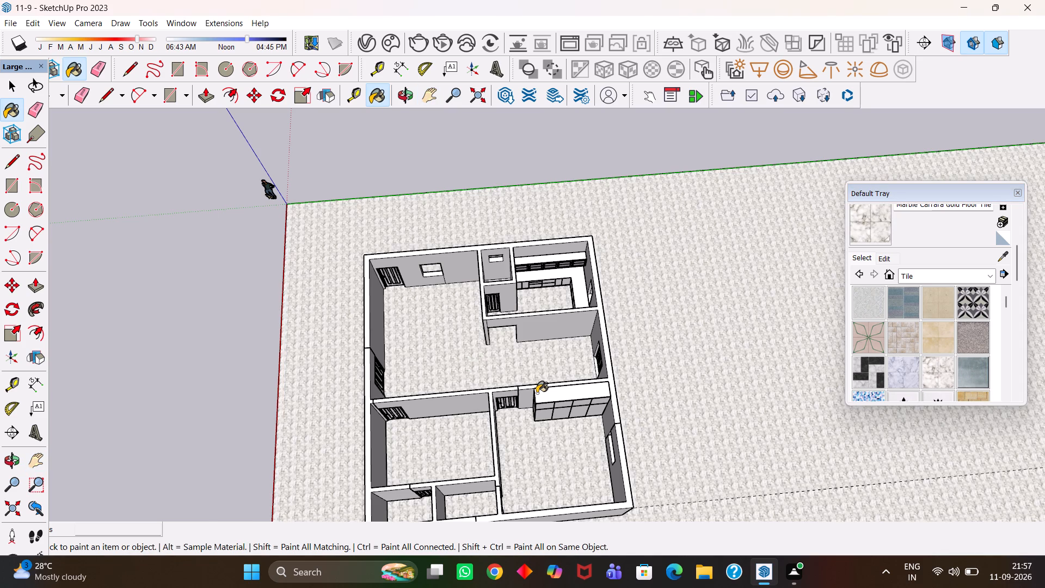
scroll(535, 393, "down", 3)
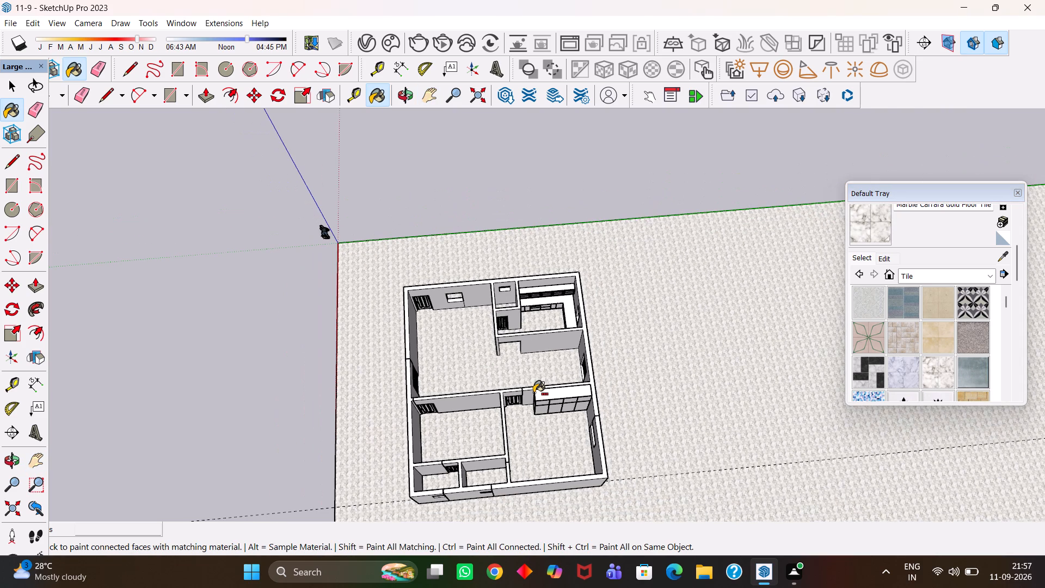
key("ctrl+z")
Select the floor inside the house and examine how far its face extends across the rooms and the ground outside.
scroll(535, 393, "up", 3)
key("h")
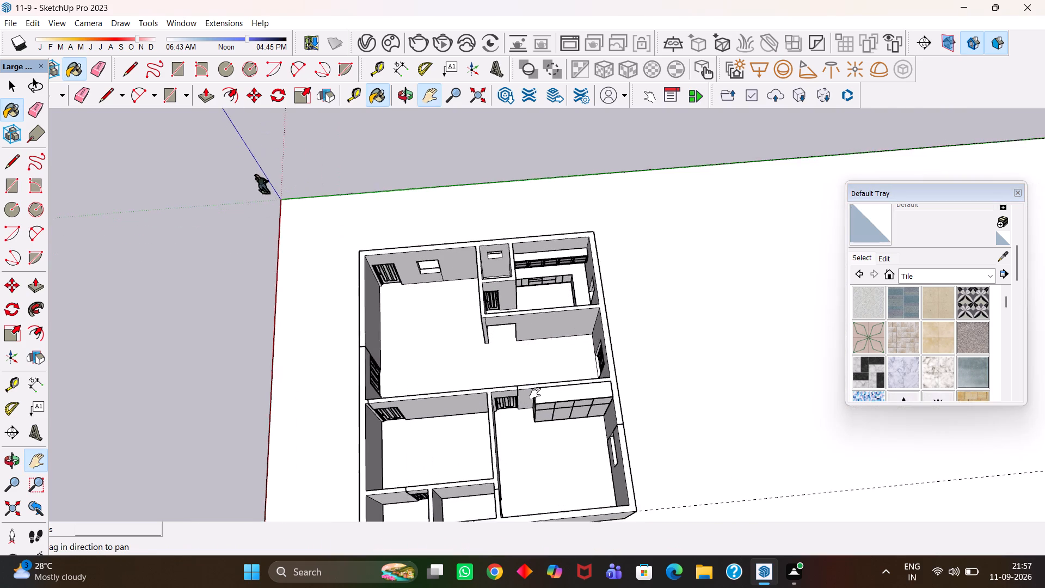
scroll(535, 393, "up", 3)
left_click_drag(500, 371, 544, 320)
scroll(546, 314, "down", 3)
middle_click_drag(495, 308, 488, 356)
scroll(488, 356, "down", 1)
middle_click(483, 342)
scroll(483, 342, "up", 2)
key("space")
left_click(477, 316)
scroll(560, 315, "down", 5)
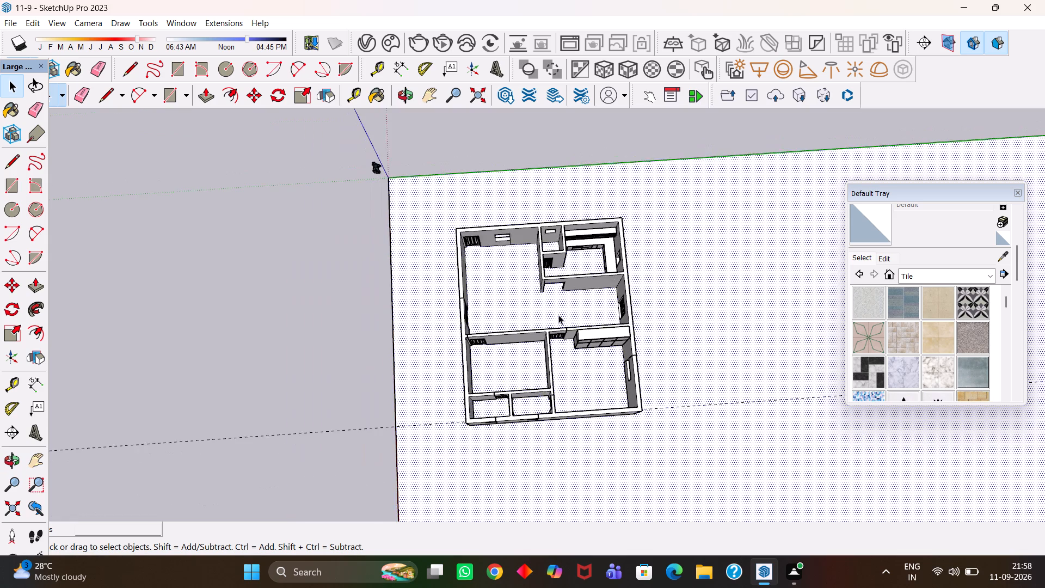
scroll(558, 315, "down", 8)
scroll(520, 338, "up", 10)
middle_click_drag(537, 356, 531, 266)
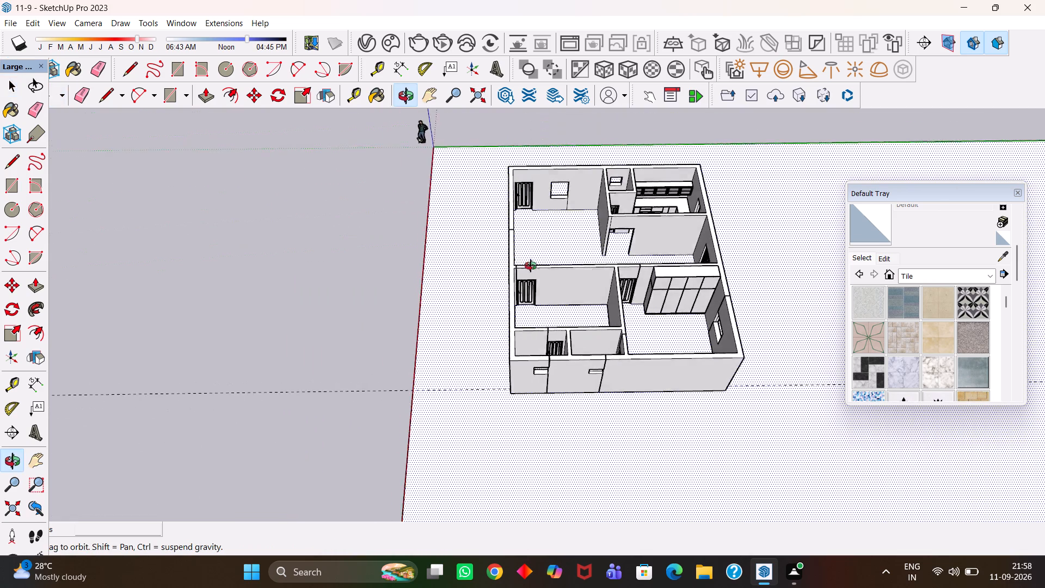
middle_click_drag(531, 266, 546, 304)
scroll(546, 304, "up", 1)
key("h")
left_click_drag(680, 252, 511, 287)
scroll(459, 277, "down", 4)
scroll(409, 254, "up", 3)
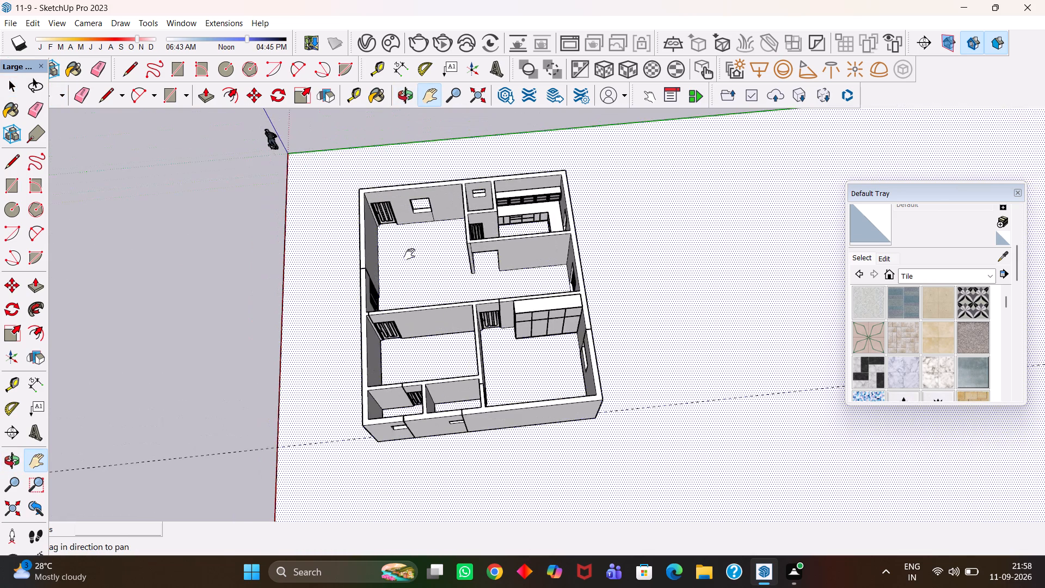
scroll(409, 254, "up", 5)
scroll(409, 254, "down", 2)
middle_click_drag(401, 240, 399, 284)
scroll(399, 284, "up", 4)
scroll(399, 284, "down", 9)
Draw a floor rectangle about 35' 6" by 30' 6" from the large bedroom's outer corner to the opposite inner corner beside the living room door.
key("h")
left_click_drag(414, 379, 412, 295)
scroll(405, 332, "up", 2)
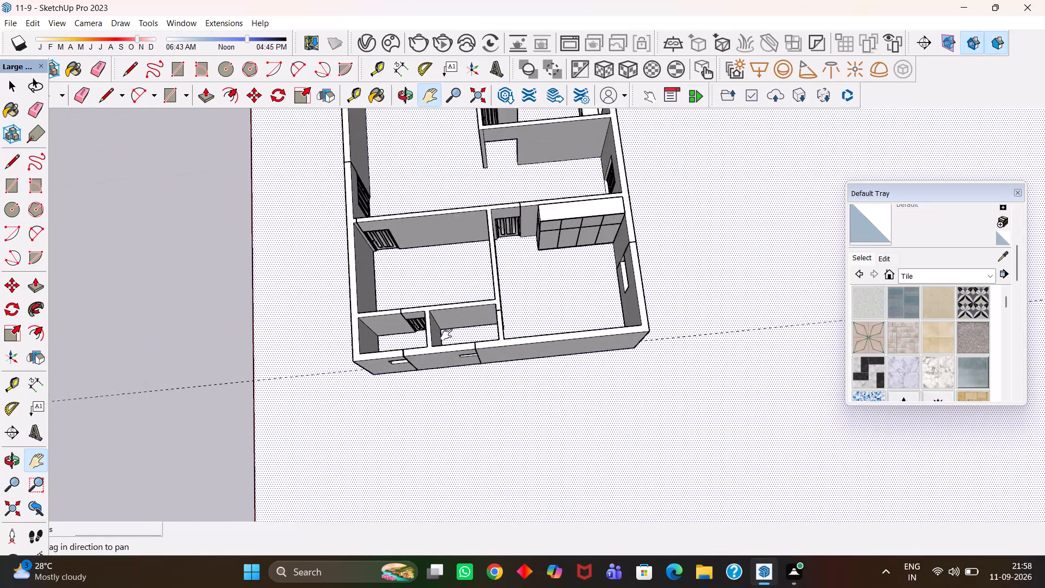
scroll(446, 334, "up", 4)
middle_click_drag(534, 312, 523, 375)
scroll(534, 372, "up", 2)
scroll(583, 342, "up", 2)
left_click_drag(585, 338, 605, 390)
key("r")
left_click(727, 382)
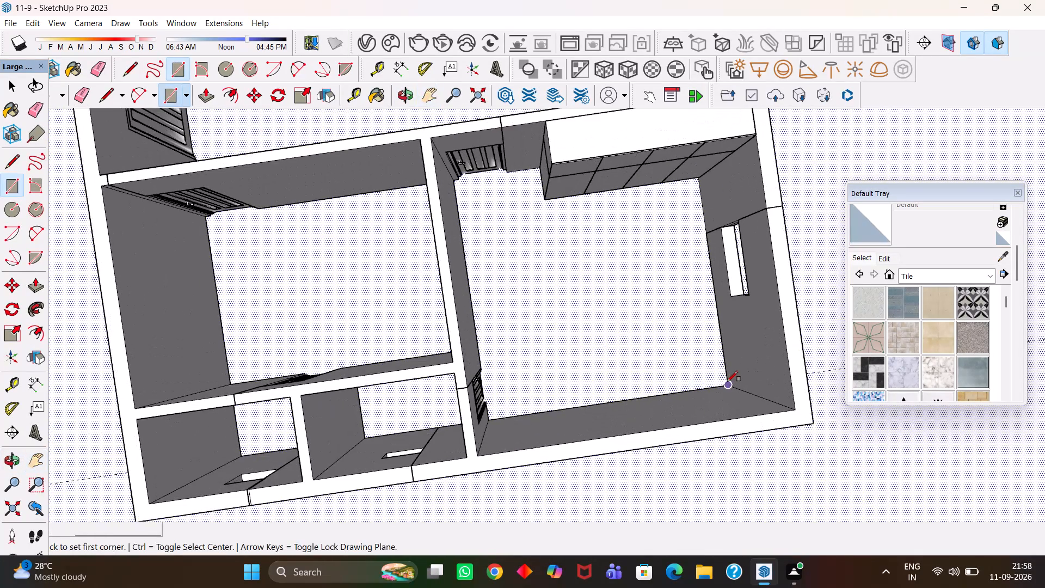
scroll(366, 187, "down", 3)
key("h")
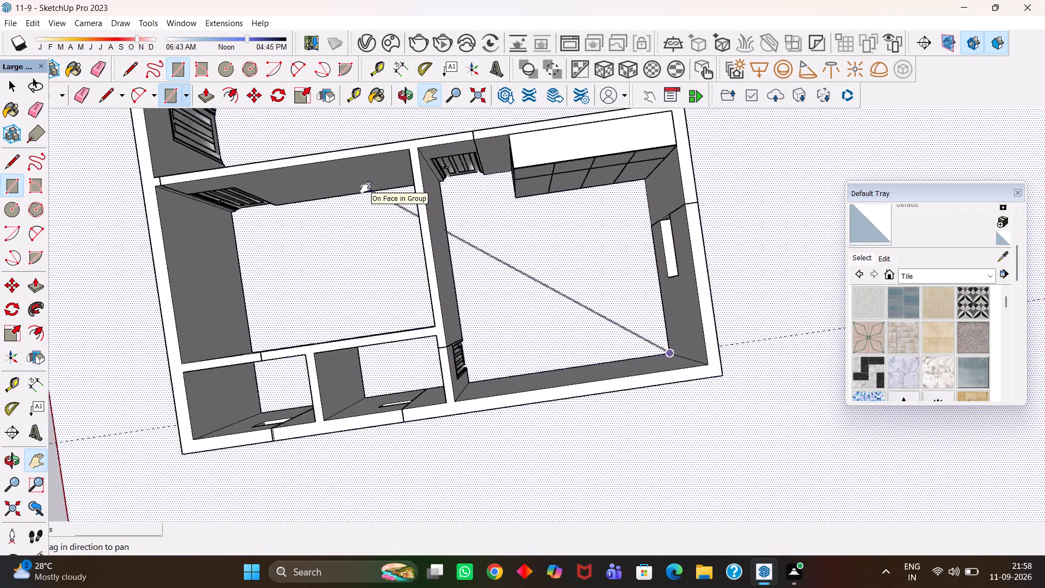
scroll(366, 187, "down", 2)
left_click_drag(357, 173, 451, 311)
left_click_drag(375, 200, 448, 339)
middle_click_drag(448, 339, 350, 253)
scroll(350, 254, "up", 6)
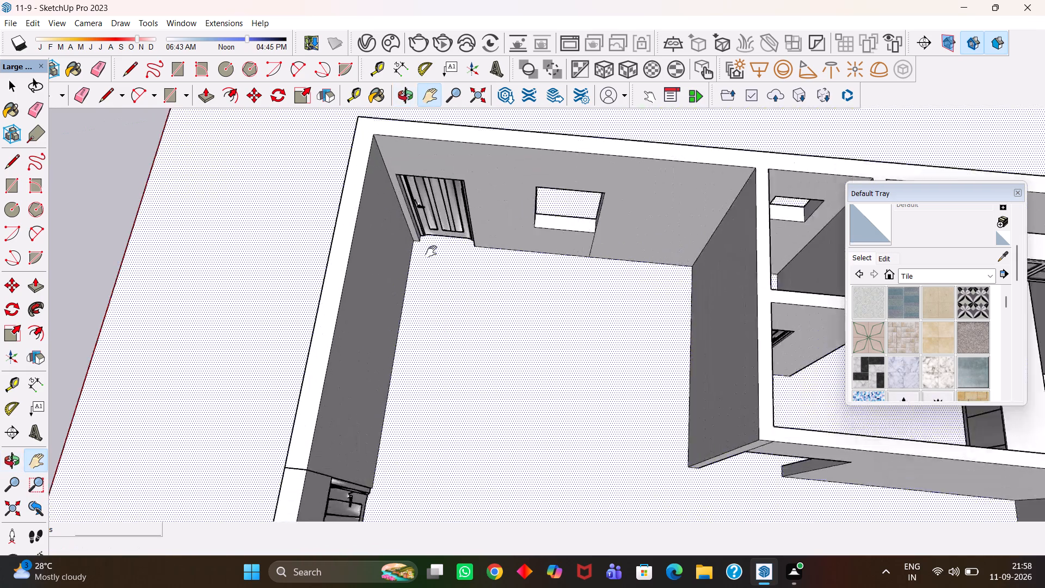
scroll(431, 252, "up", 10)
middle_click_drag(420, 246, 435, 238)
left_click_drag(430, 232, 421, 298)
middle_click_drag(408, 310, 417, 296)
scroll(417, 296, "up", 4)
key("Escape")
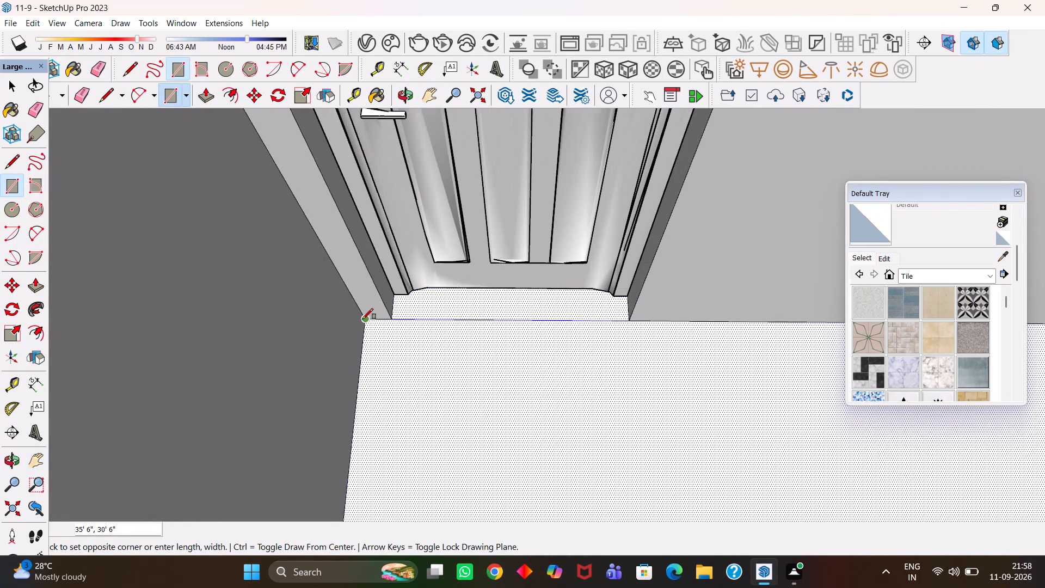
left_click(362, 319)
Select the object at the base of the living room's corner door and delete it.
scroll(384, 320, "down", 10)
key("space")
left_click(423, 291)
key("Delete")
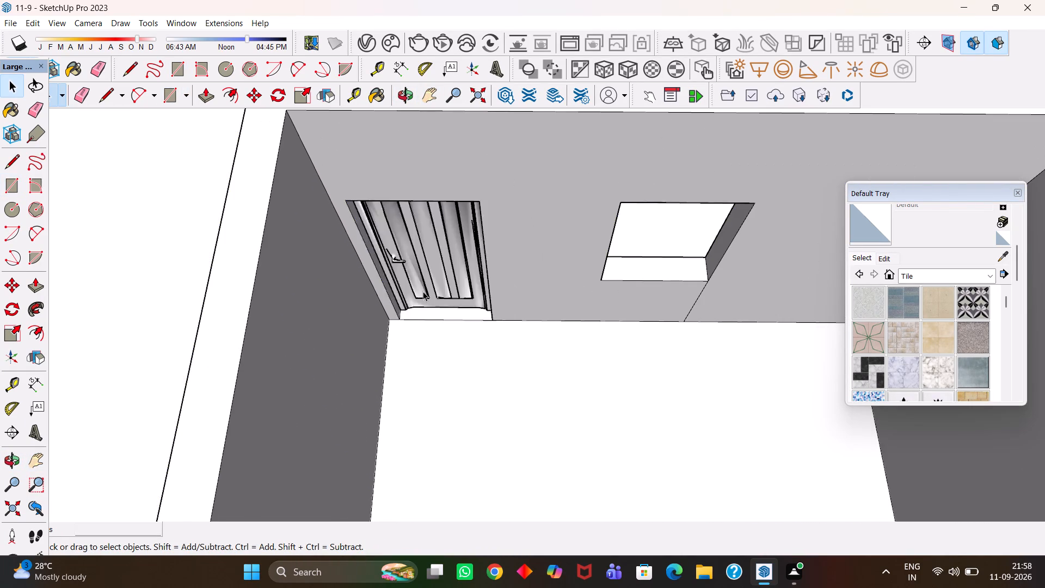
Paint the house's interior floor face with Marble Carrara Gold Floor Tile from the Tile collection.
scroll(423, 291, "down", 15)
key("h")
left_click_drag(586, 390, 506, 259)
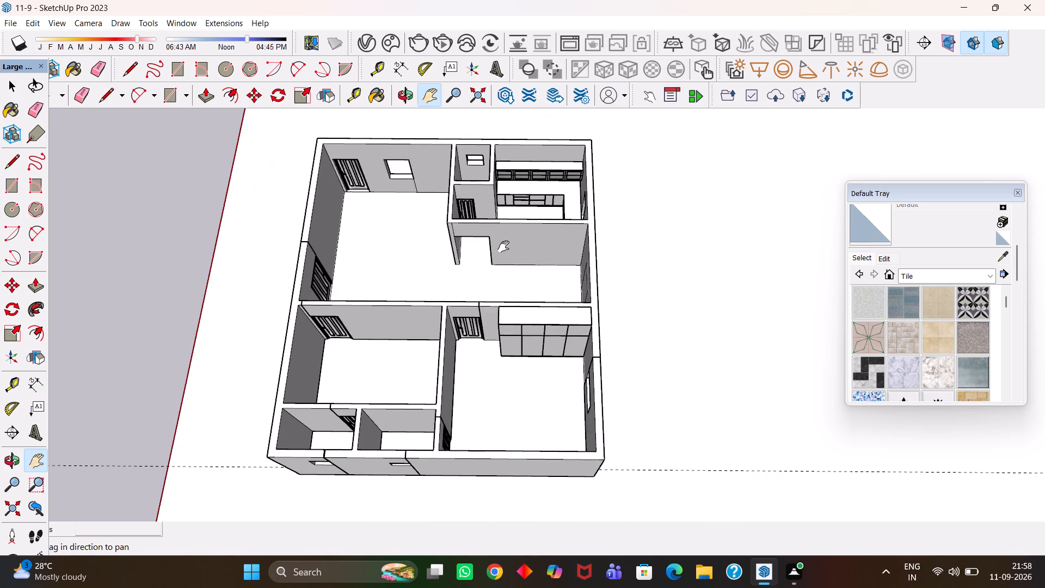
scroll(503, 246, "down", 3)
scroll(452, 265, "up", 3)
middle_click_drag(476, 344, 497, 412)
scroll(497, 412, "up", 2)
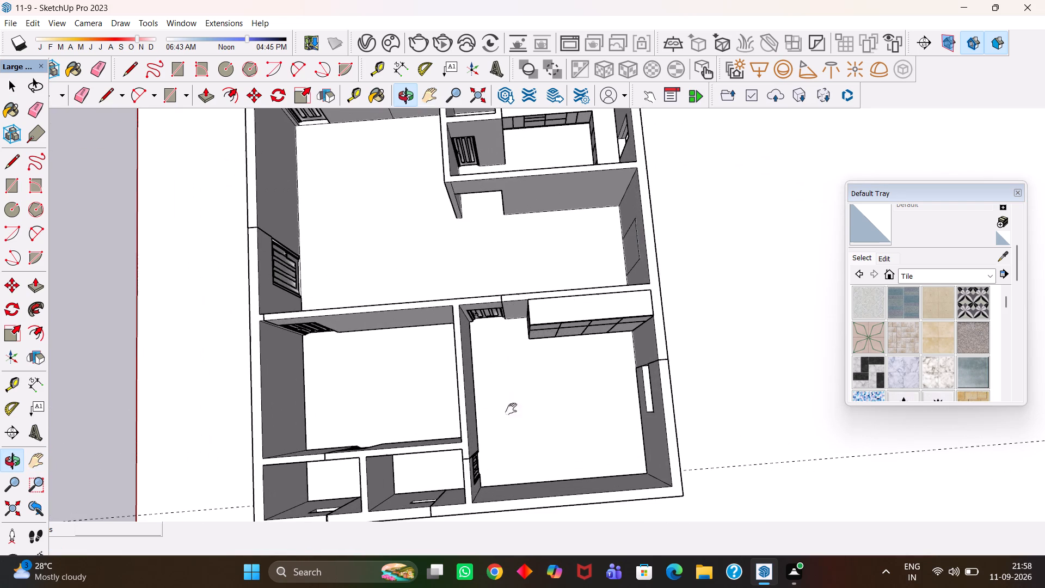
key("space")
left_click(526, 412)
scroll(525, 412, "down", 6)
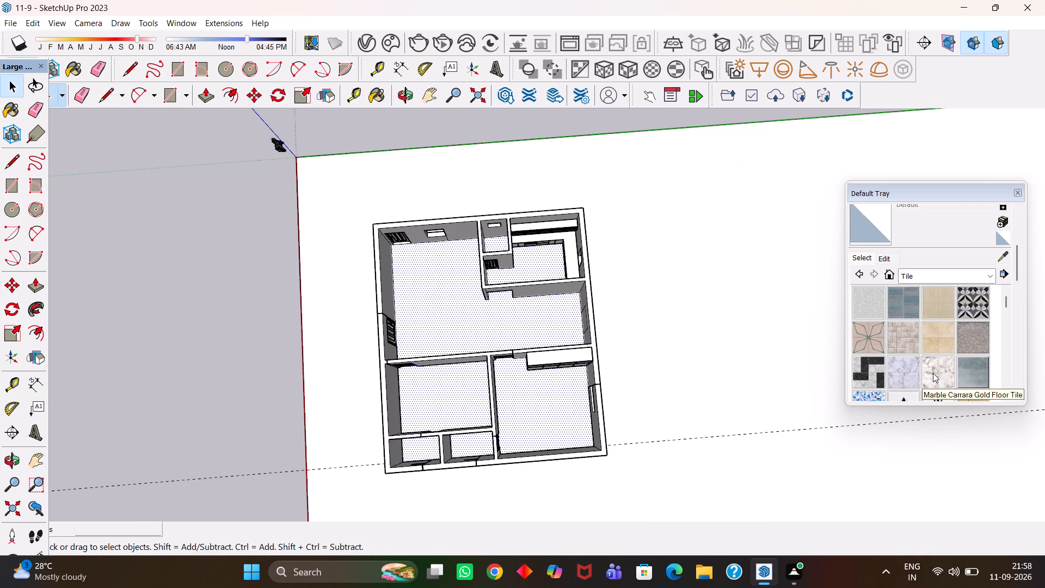
scroll(933, 373, "down", 1)
left_click(943, 309)
left_click(542, 412)
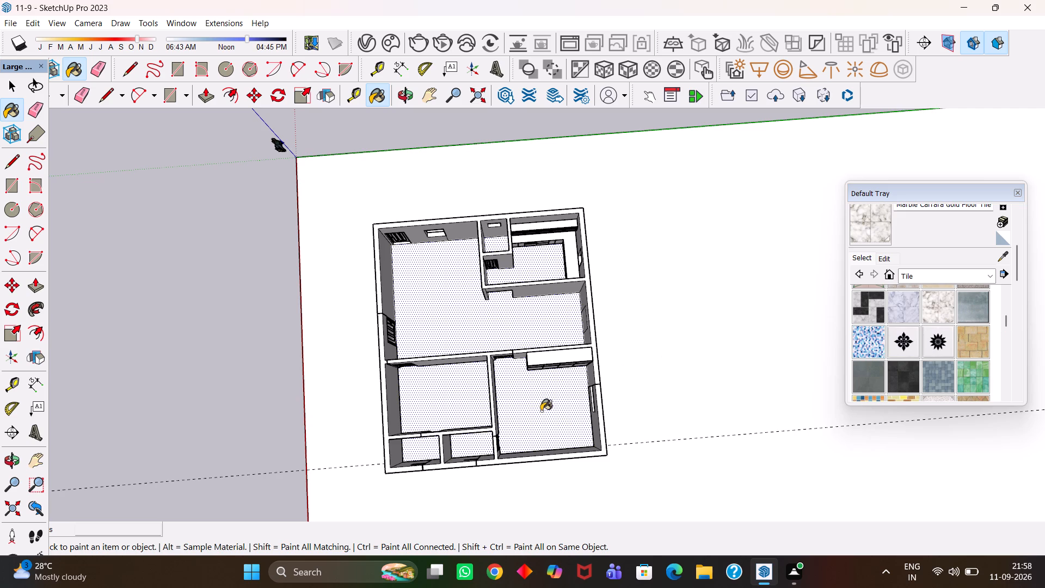
Edit the marble floor tile material and change its colour to R 245, G 255, B 237.
scroll(534, 395, "up", 7)
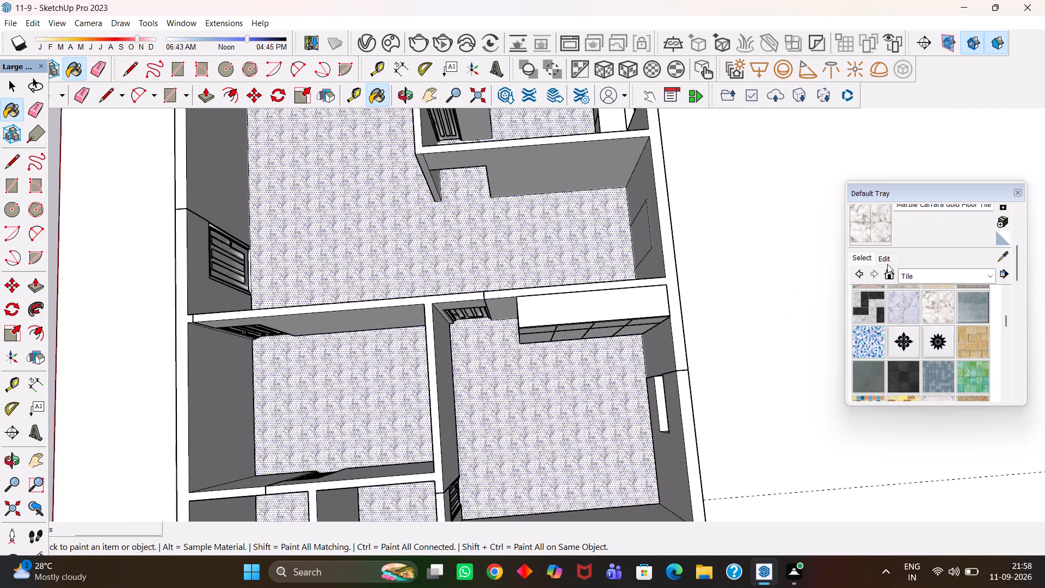
left_click(882, 256)
scroll(903, 313, "down", 1)
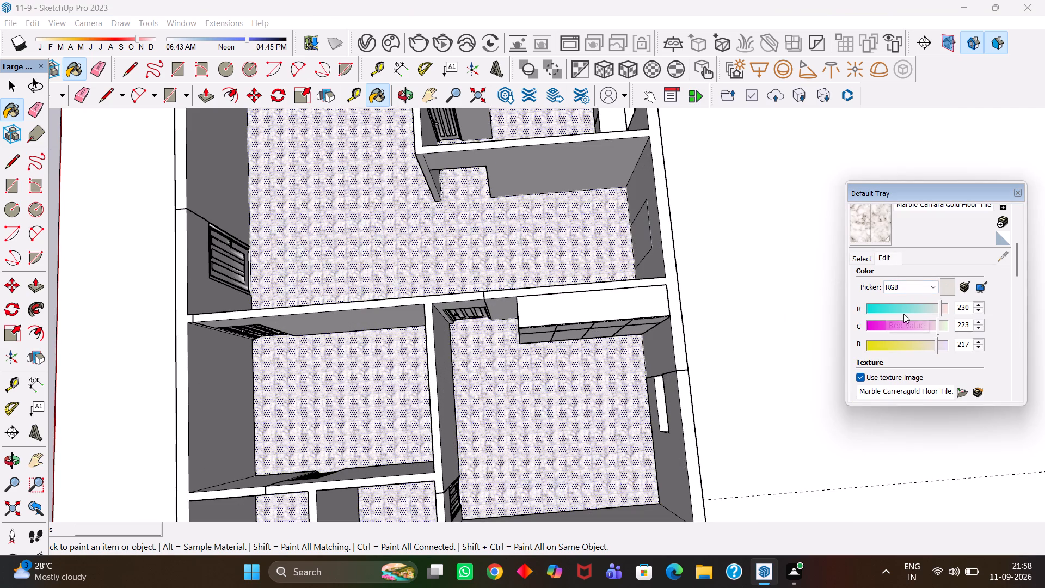
left_click(884, 258)
scroll(905, 321, "down", 8)
left_click(864, 258)
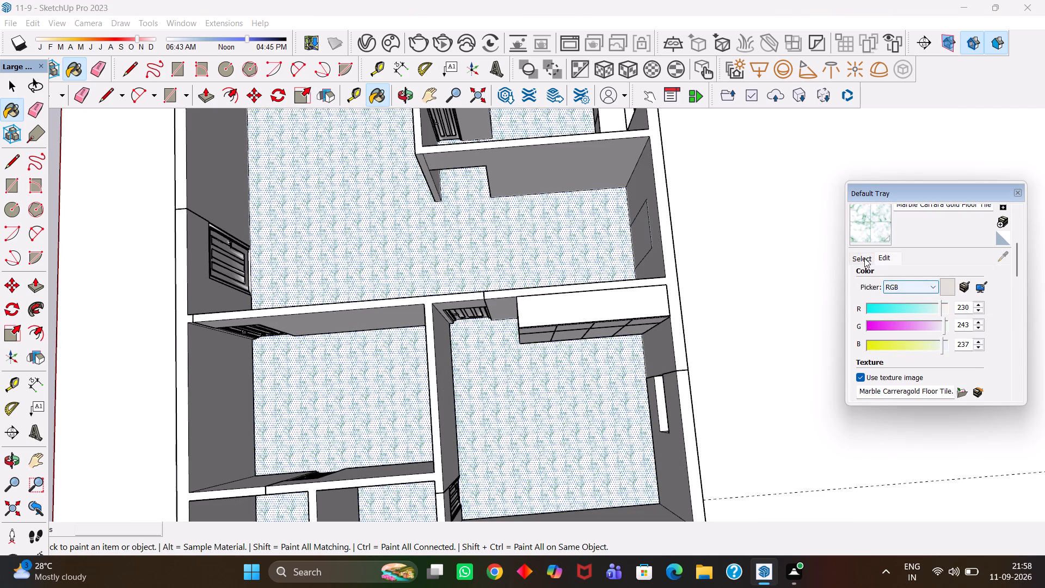
left_click(886, 260)
scroll(911, 308, "down", 4)
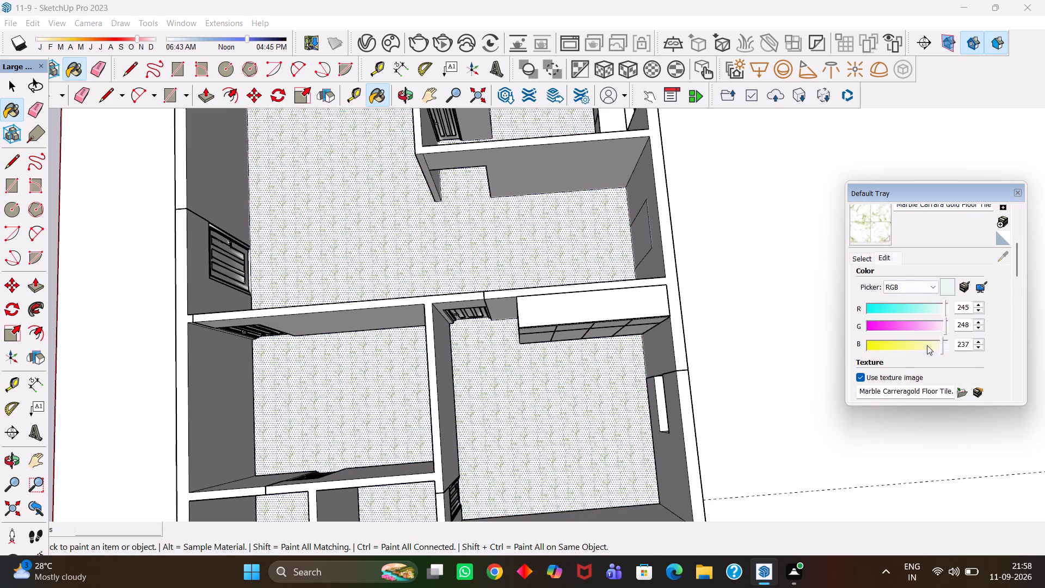
scroll(935, 326, "down", 5)
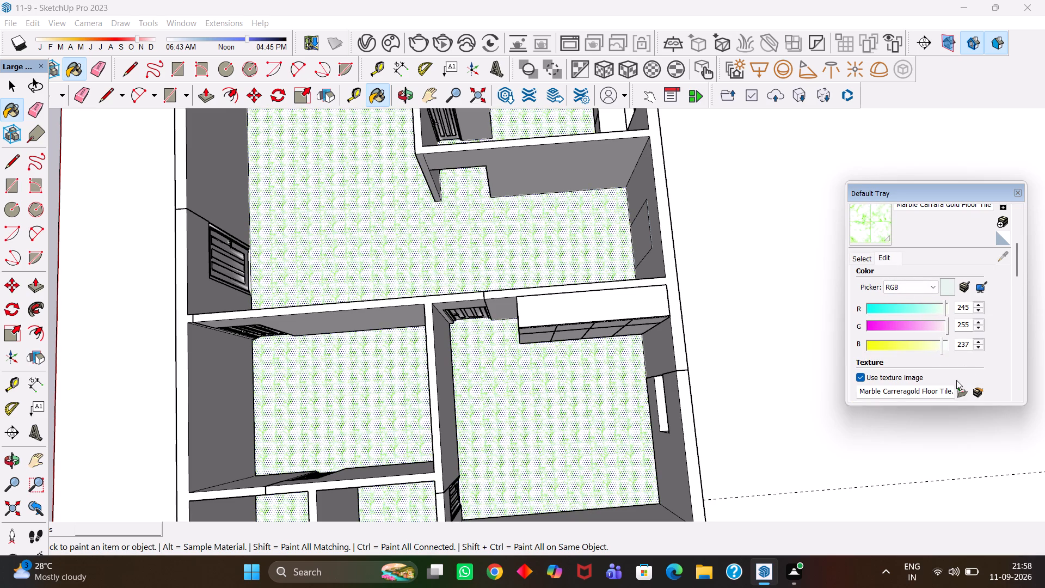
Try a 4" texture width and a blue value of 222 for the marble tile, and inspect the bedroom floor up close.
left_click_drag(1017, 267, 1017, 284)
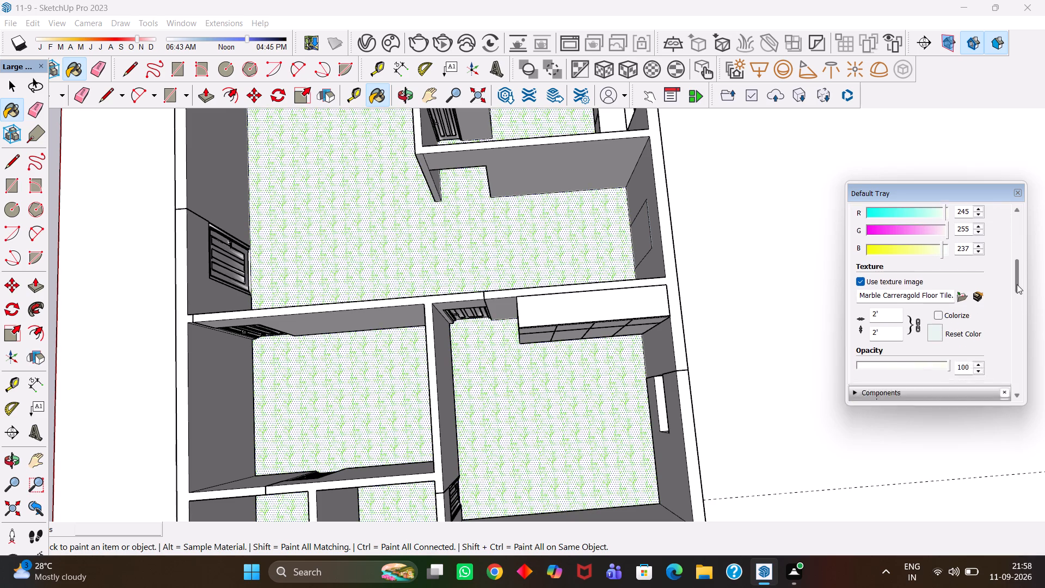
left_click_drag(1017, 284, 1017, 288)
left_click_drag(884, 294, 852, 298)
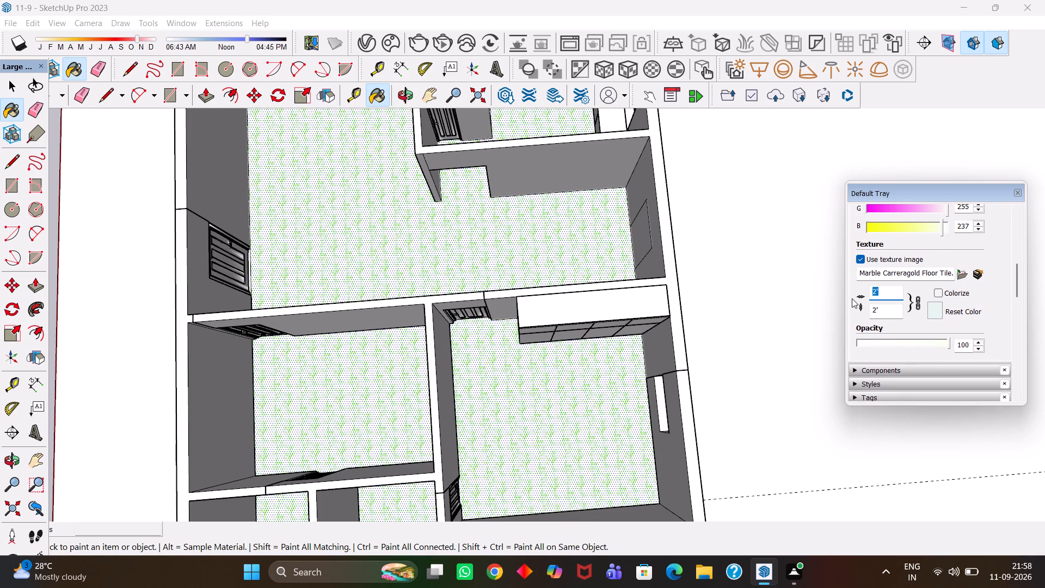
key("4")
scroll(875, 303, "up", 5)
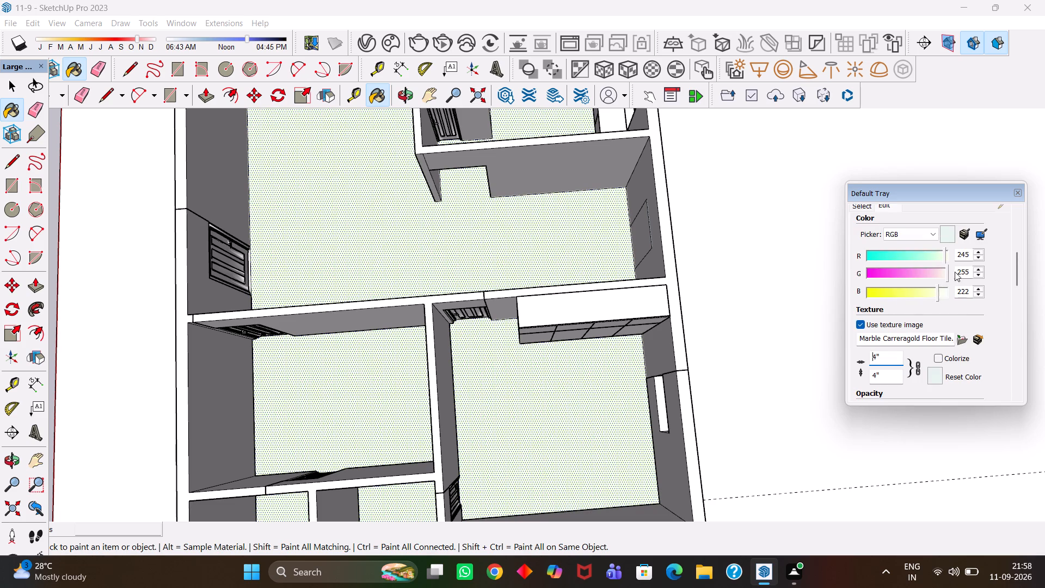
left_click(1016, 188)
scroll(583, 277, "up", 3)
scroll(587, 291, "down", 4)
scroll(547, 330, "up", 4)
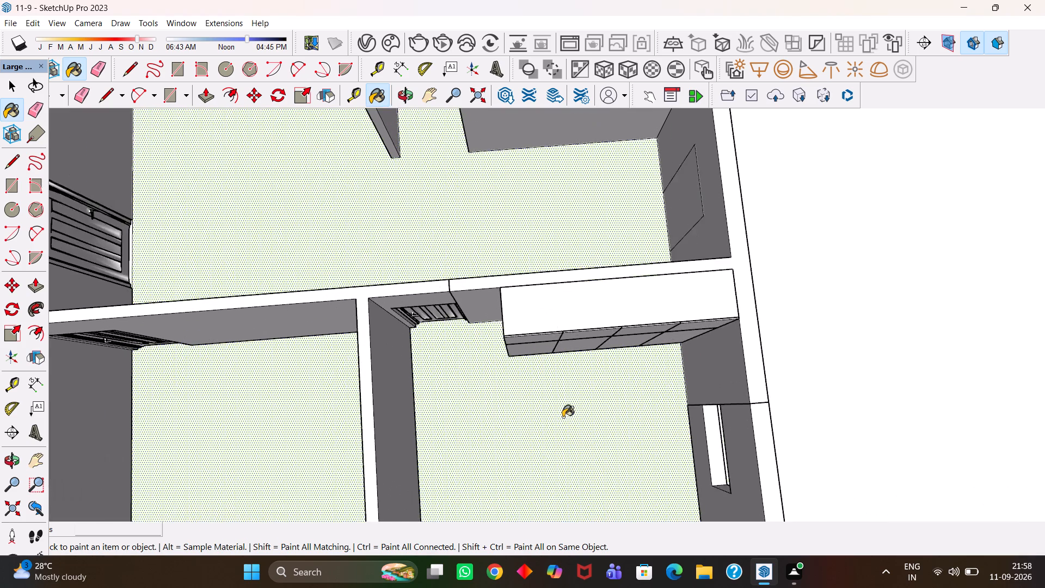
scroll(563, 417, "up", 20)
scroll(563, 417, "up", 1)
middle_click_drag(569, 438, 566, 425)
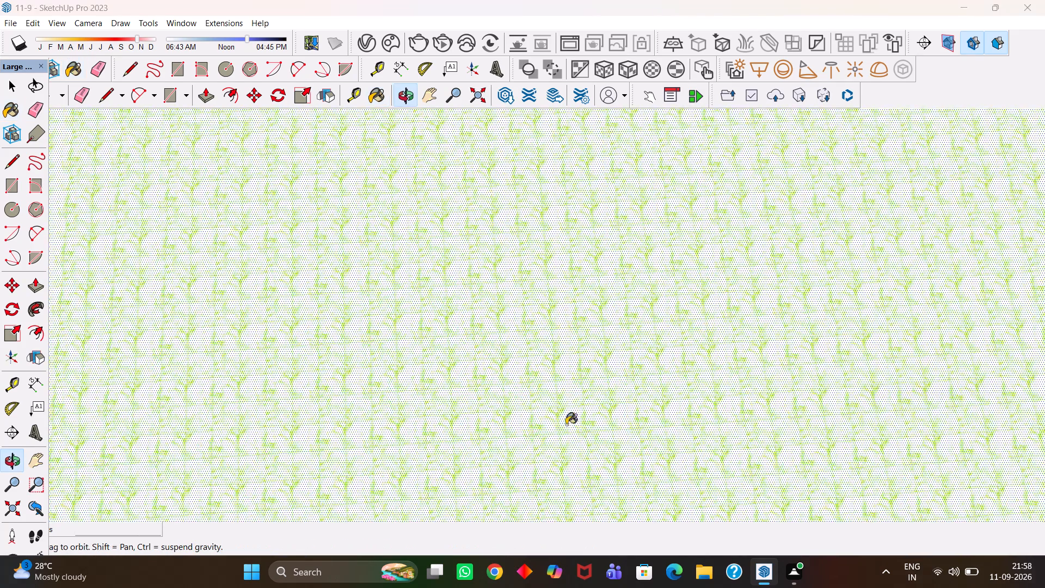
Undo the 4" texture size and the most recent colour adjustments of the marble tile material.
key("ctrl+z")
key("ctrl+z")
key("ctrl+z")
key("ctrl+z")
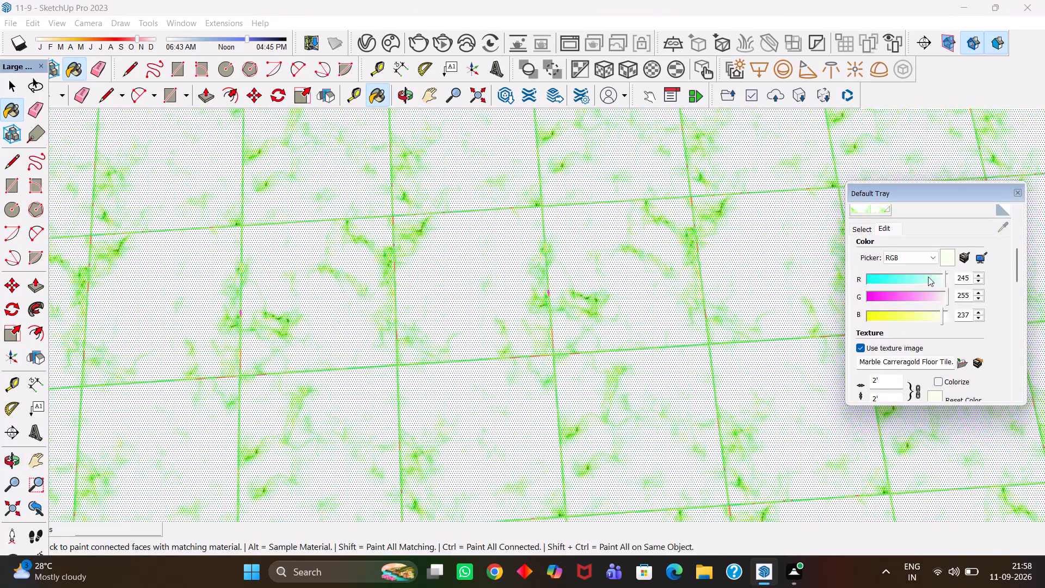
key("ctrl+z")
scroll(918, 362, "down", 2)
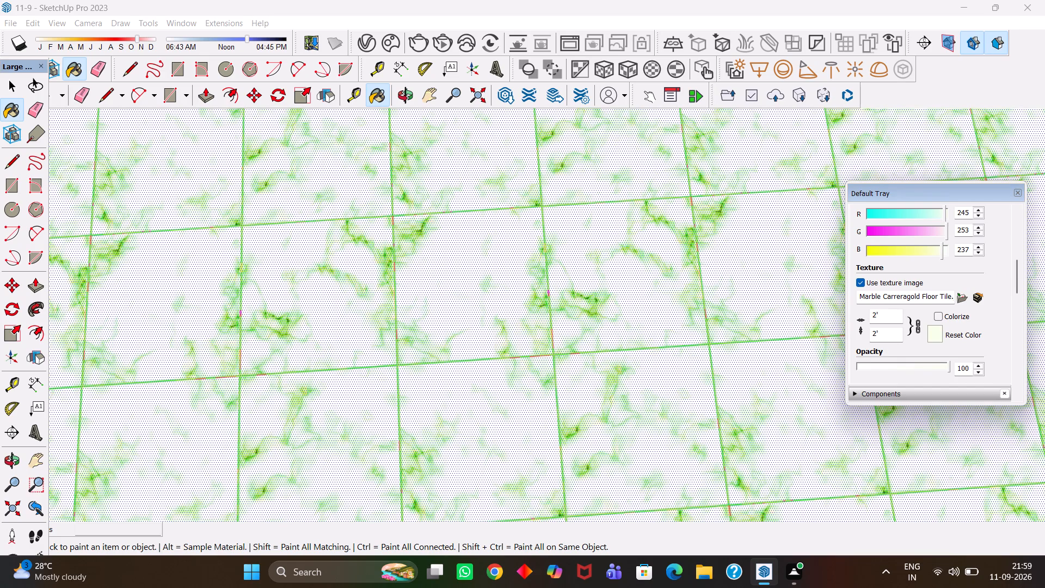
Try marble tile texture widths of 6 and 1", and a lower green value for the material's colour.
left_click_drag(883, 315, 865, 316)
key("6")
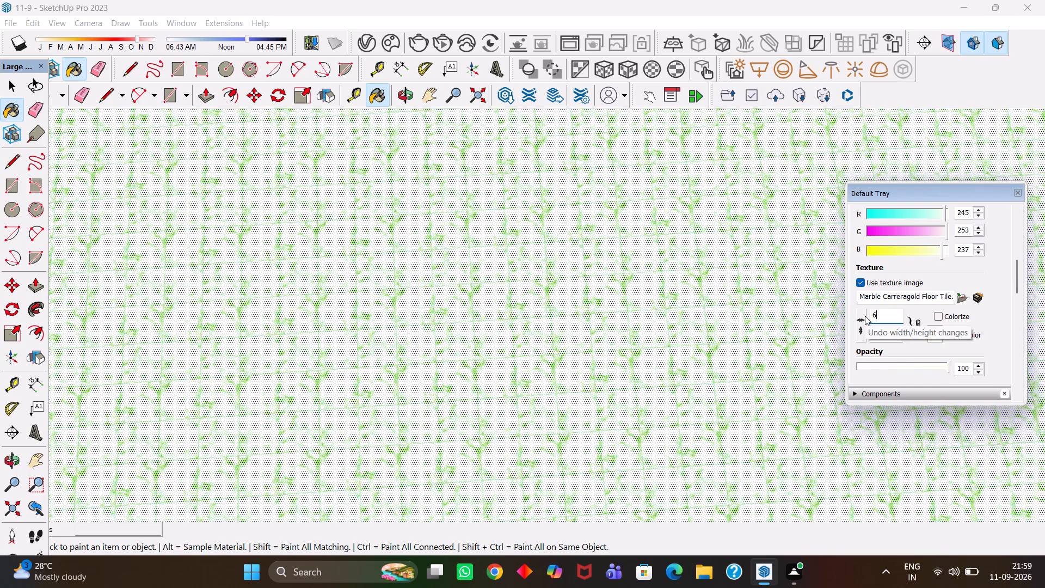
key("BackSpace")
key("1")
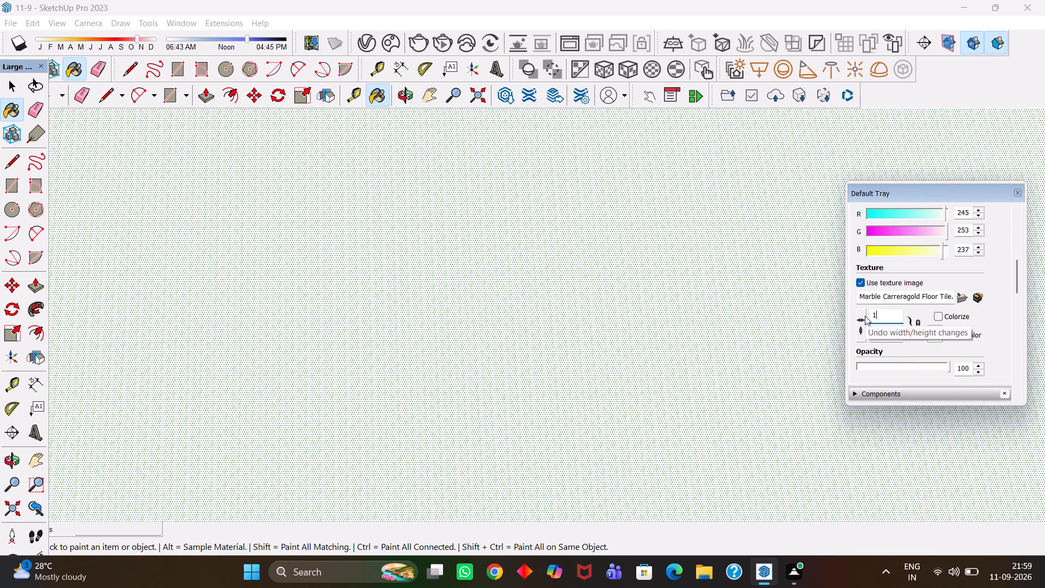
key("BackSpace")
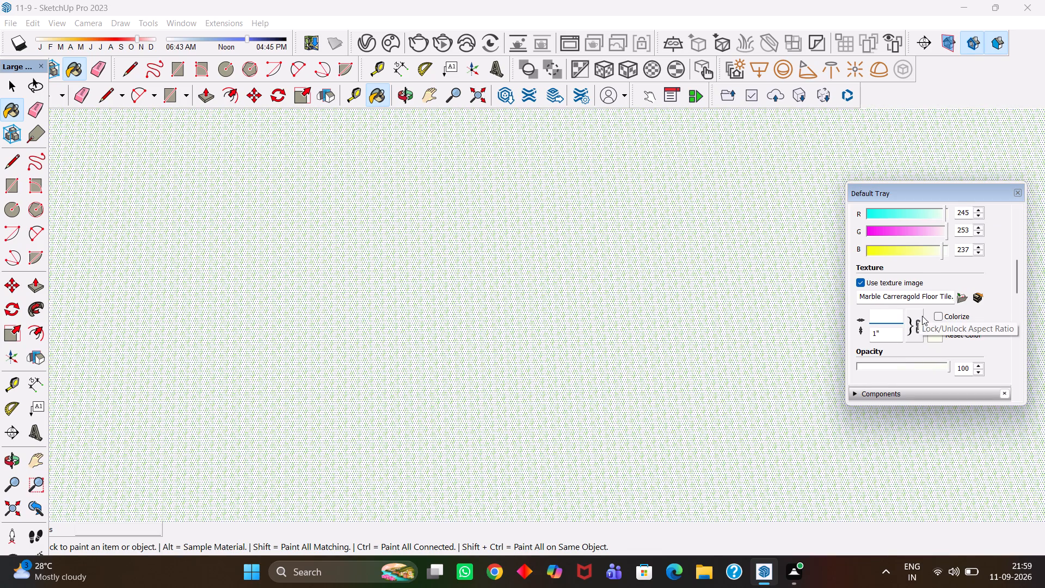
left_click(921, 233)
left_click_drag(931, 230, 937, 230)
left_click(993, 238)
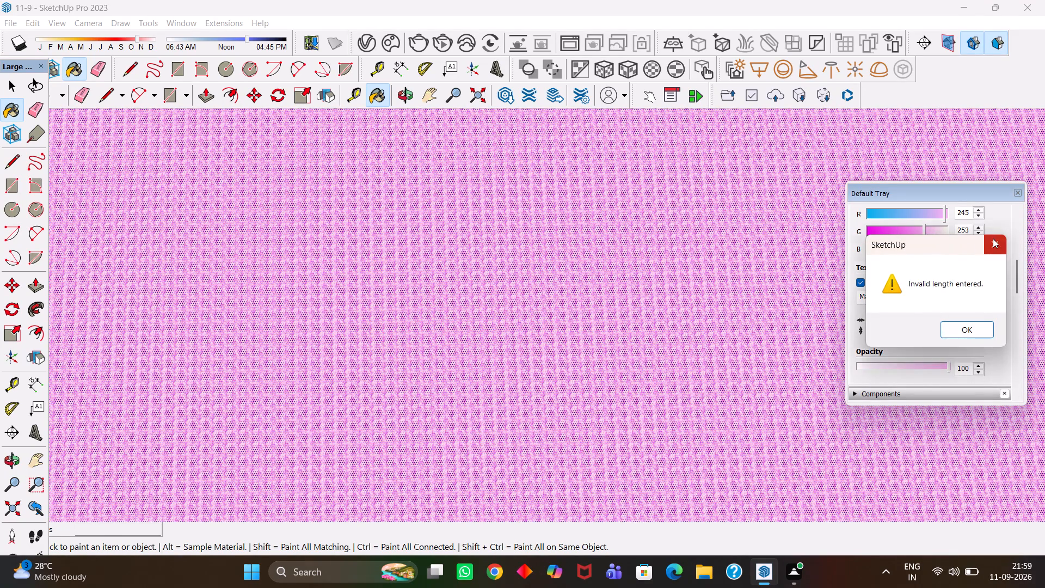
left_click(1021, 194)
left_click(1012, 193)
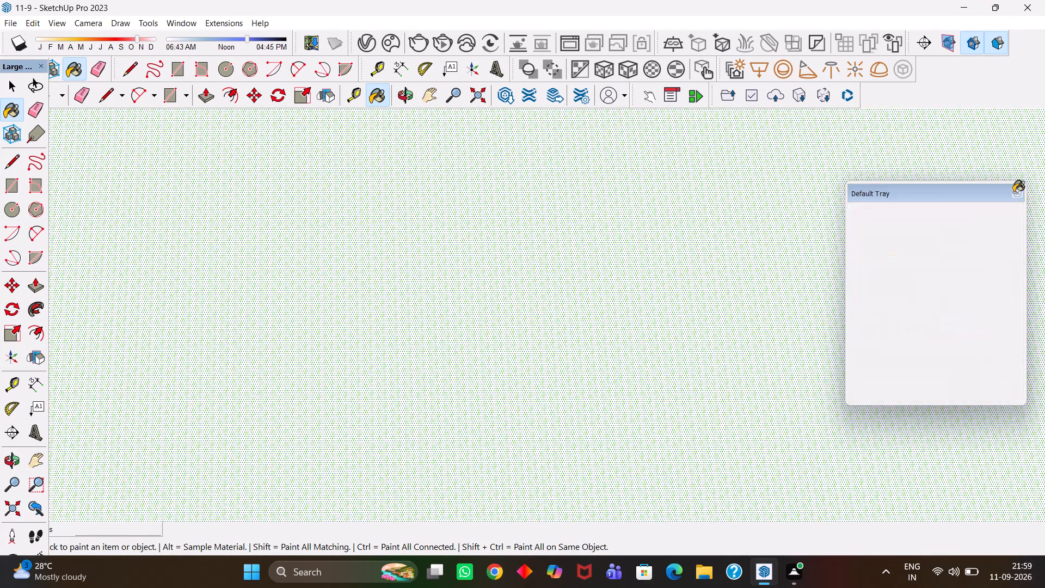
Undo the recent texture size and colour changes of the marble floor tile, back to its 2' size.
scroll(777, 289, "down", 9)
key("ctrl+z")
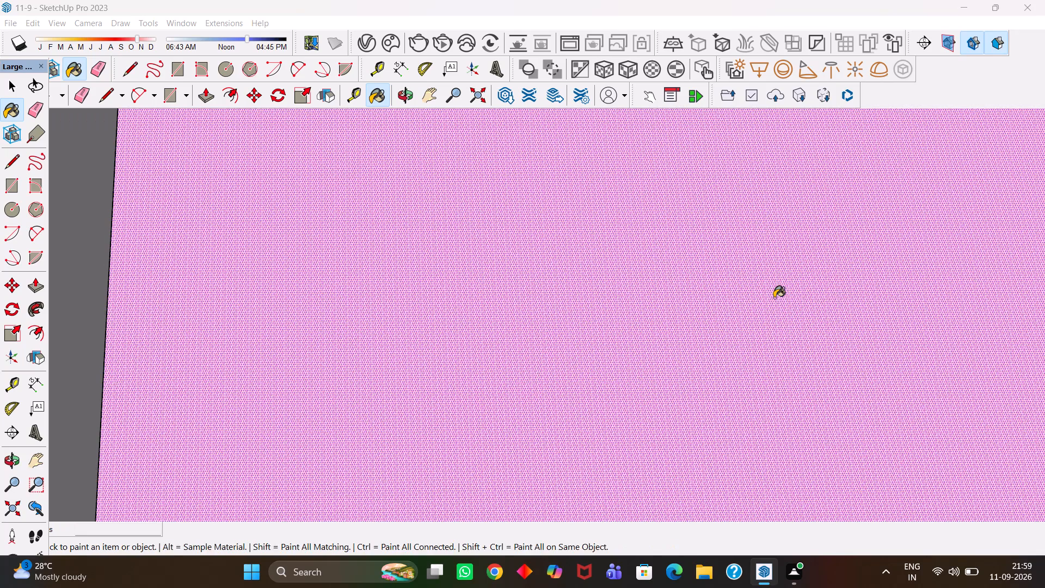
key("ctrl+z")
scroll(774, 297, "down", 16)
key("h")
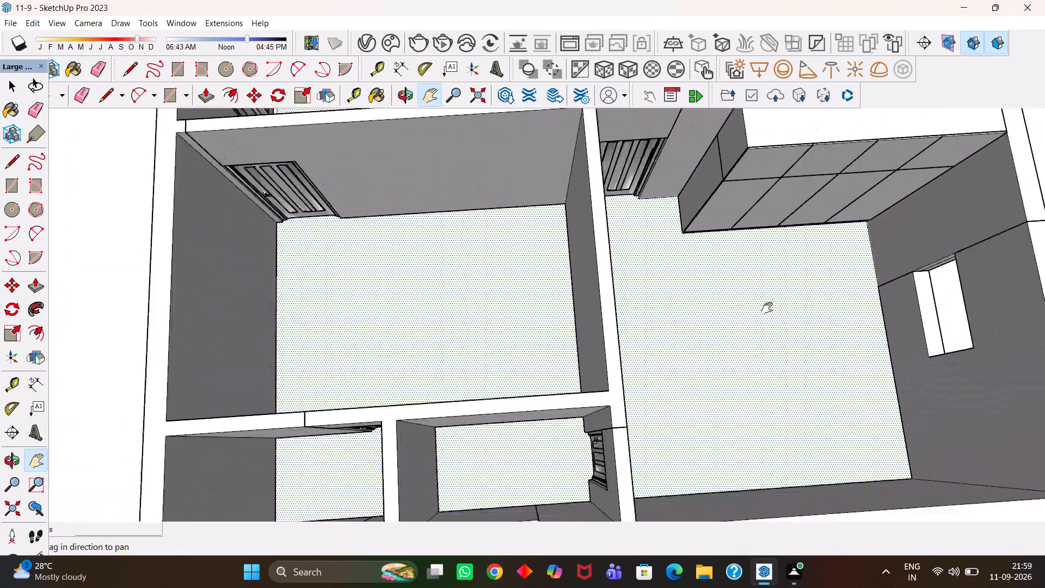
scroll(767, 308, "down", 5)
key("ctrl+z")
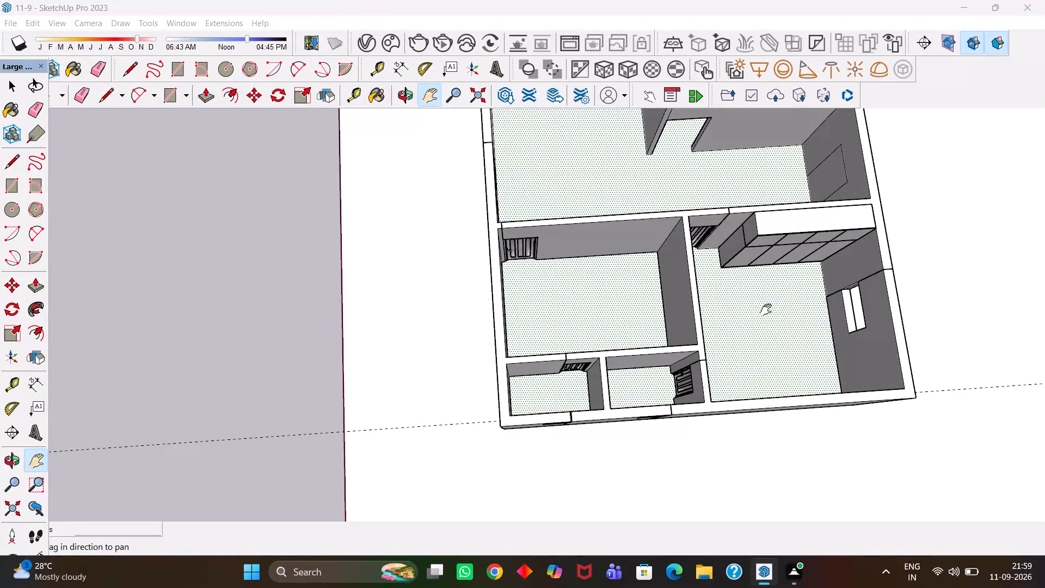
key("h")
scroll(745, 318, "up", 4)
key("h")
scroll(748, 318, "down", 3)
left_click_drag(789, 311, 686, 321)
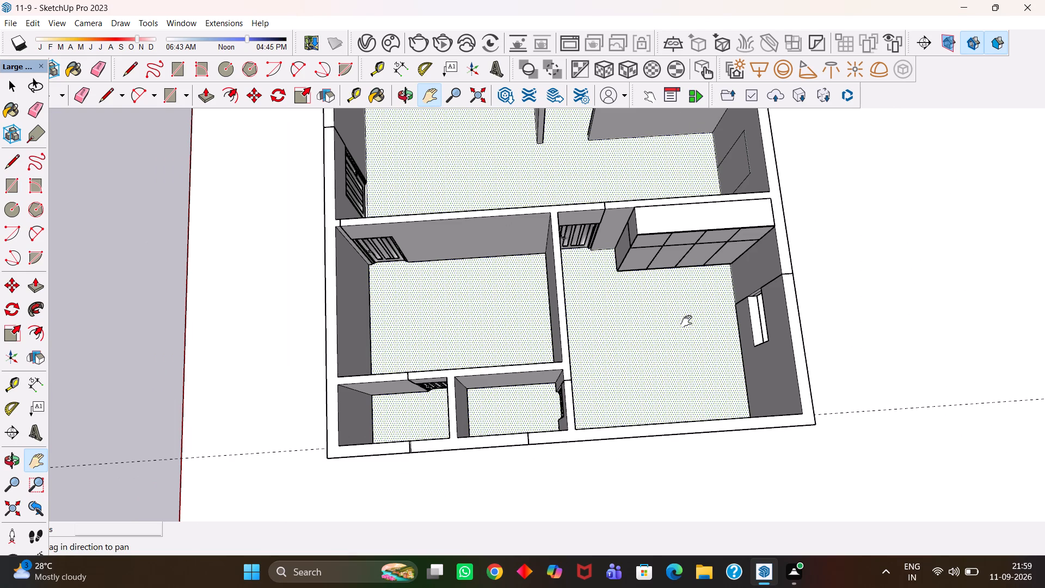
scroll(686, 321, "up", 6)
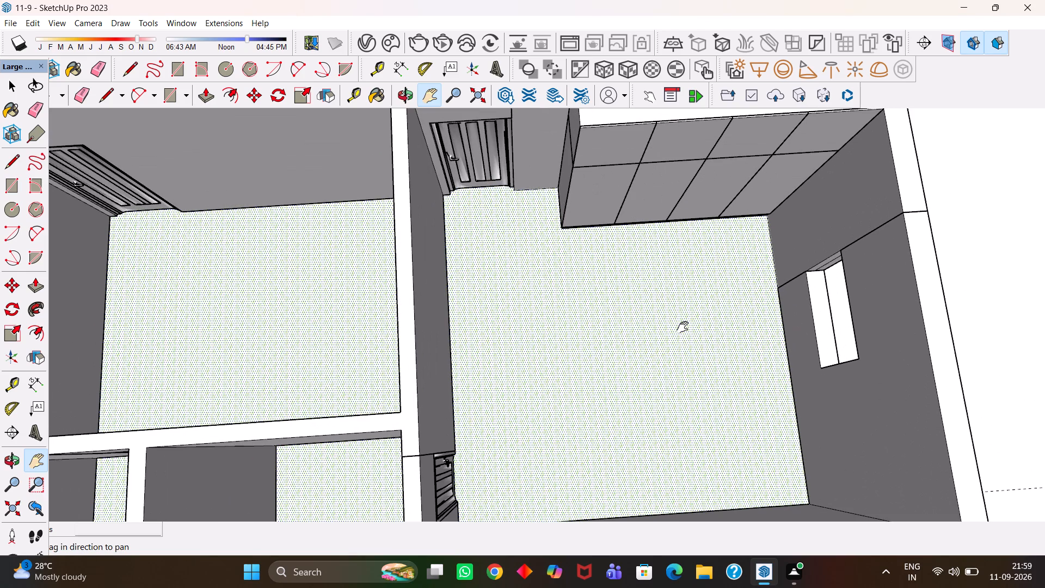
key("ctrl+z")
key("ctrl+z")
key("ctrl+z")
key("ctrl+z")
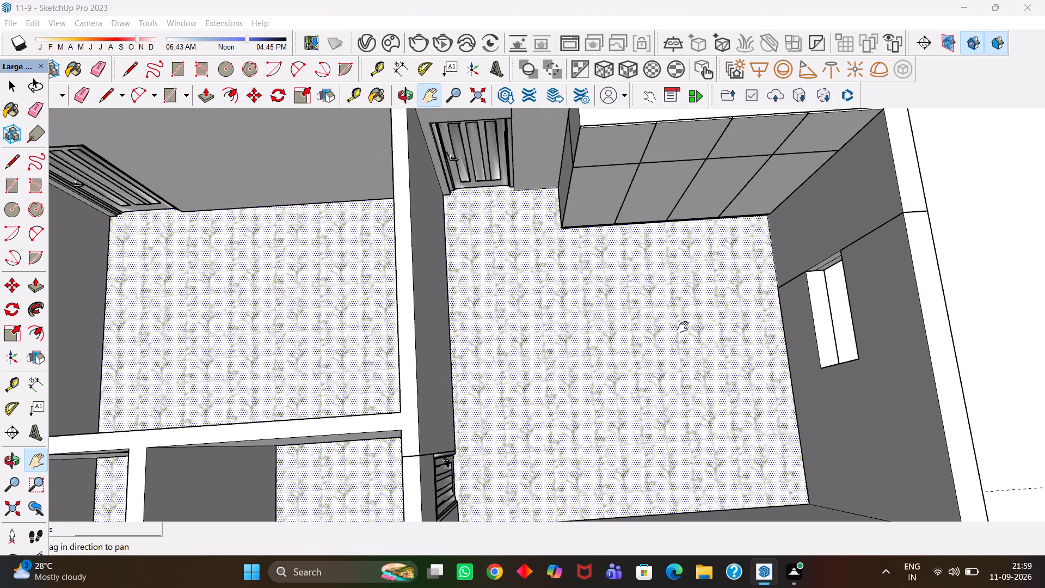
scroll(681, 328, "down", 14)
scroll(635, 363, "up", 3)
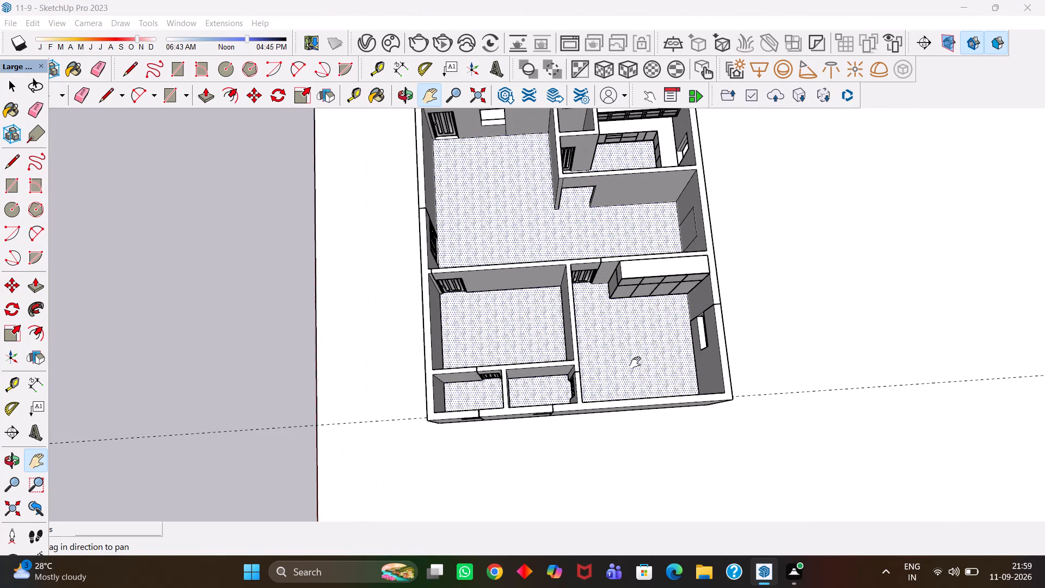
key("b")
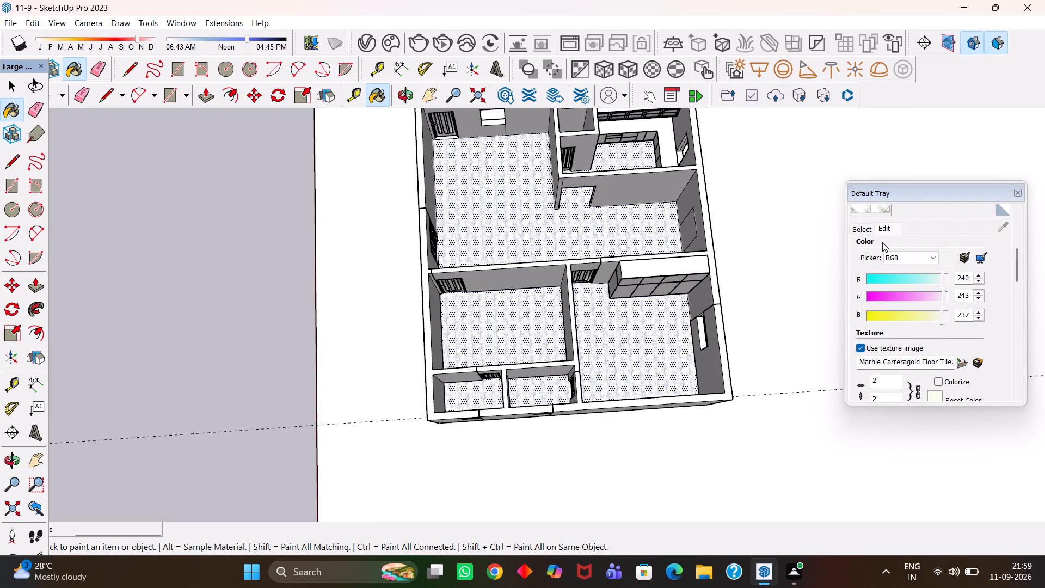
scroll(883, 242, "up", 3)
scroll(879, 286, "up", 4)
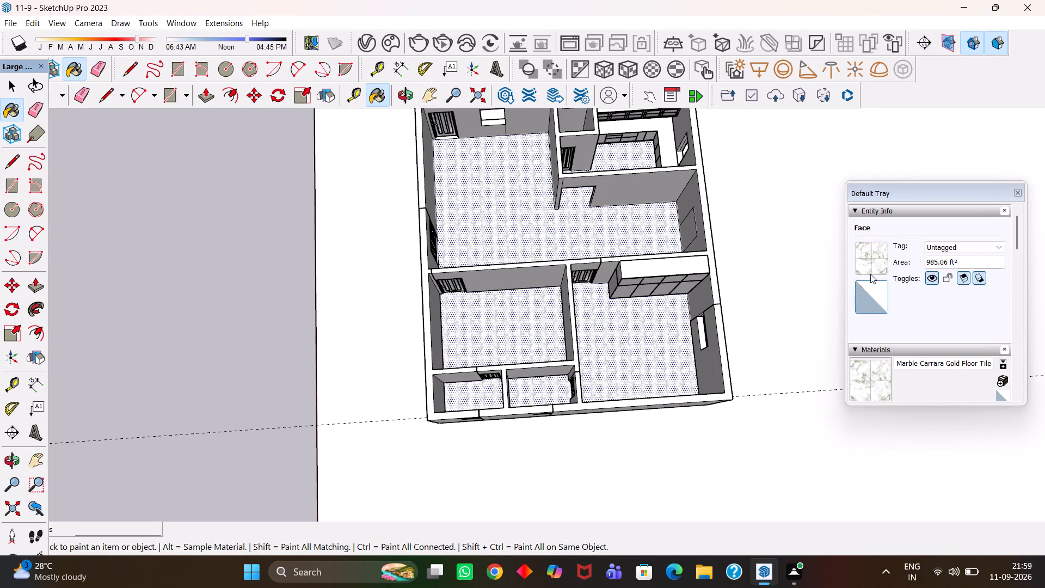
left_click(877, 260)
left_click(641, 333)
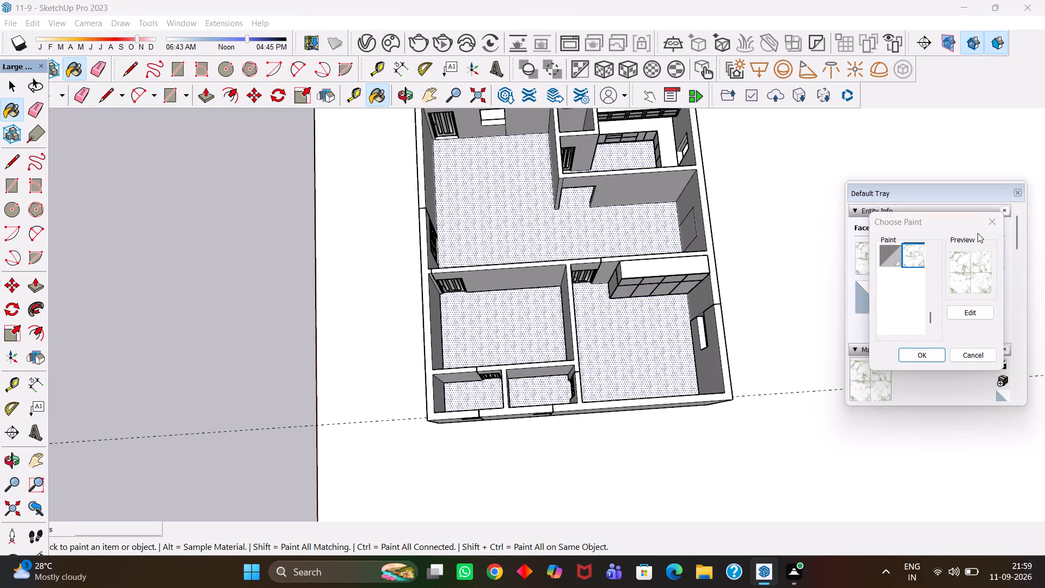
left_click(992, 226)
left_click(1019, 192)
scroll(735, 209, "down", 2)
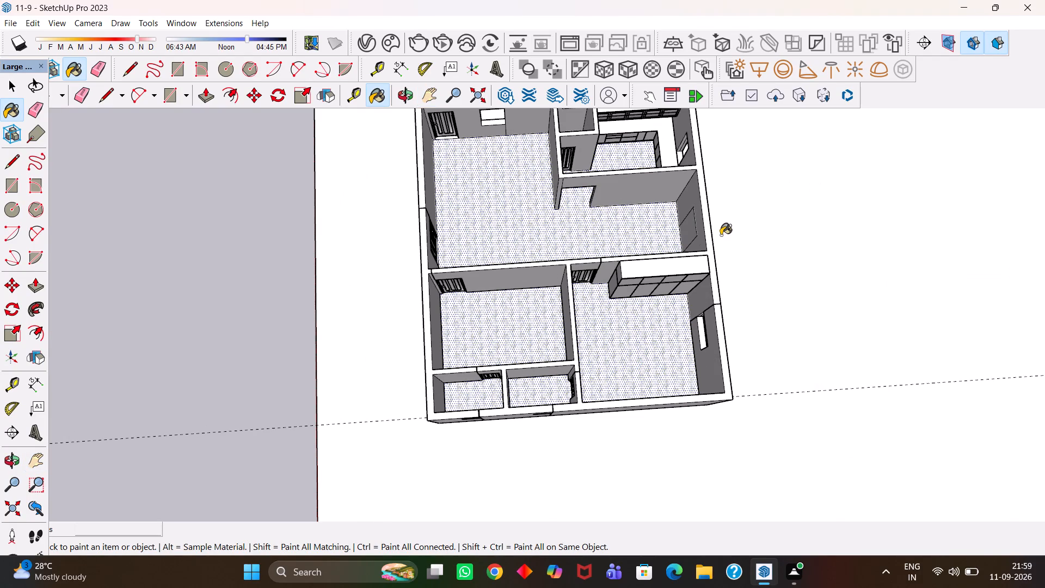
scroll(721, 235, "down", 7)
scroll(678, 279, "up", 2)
Erase the dashed guide line running along the outer wall of the bedrooms and bathrooms.
key("space")
left_click(374, 225)
scroll(603, 289, "up", 8)
key("e")
left_click_drag(468, 353, 471, 421)
scroll(482, 418, "down", 4)
key("h")
scroll(588, 394, "up", 6)
Save the model.
key("ctrl+s")
Examine the marble-tiled floor and the room layout of the whole house from several angles.
scroll(597, 376, "up", 4)
scroll(603, 369, "down", 3)
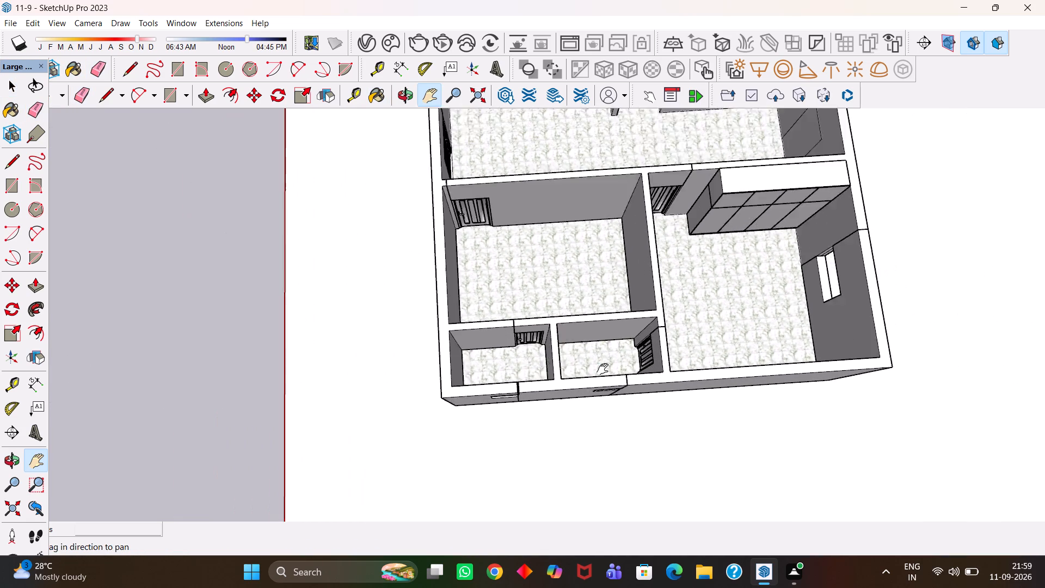
scroll(603, 369, "down", 2)
key("h")
left_click_drag(618, 307, 555, 393)
scroll(545, 396, "down", 4)
scroll(549, 401, "up", 1)
middle_click_drag(550, 340, 554, 218)
scroll(554, 218, "up", 3)
scroll(554, 218, "down", 5)
scroll(558, 220, "up", 1)
middle_click_drag(558, 220, 628, 326)
scroll(578, 340, "up", 3)
scroll(360, 278, "down", 7)
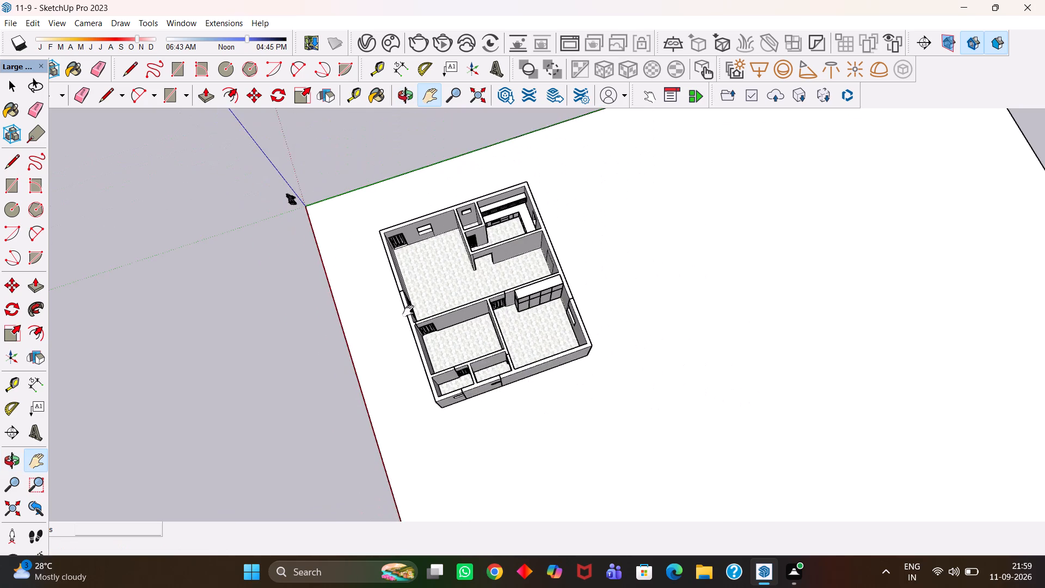
middle_click_drag(509, 299, 580, 277)
scroll(577, 278, "up", 6)
middle_click_drag(437, 299, 614, 293)
scroll(612, 293, "up", 2)
scroll(585, 302, "down", 5)
middle_click_drag(425, 307, 519, 320)
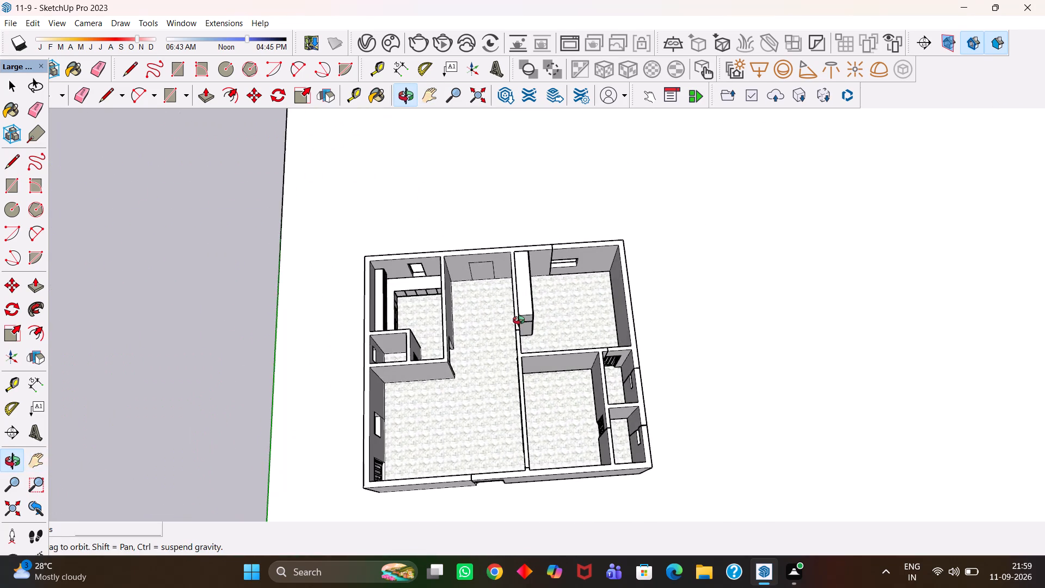
middle_click_drag(519, 320, 508, 321)
scroll(503, 321, "up", 2)
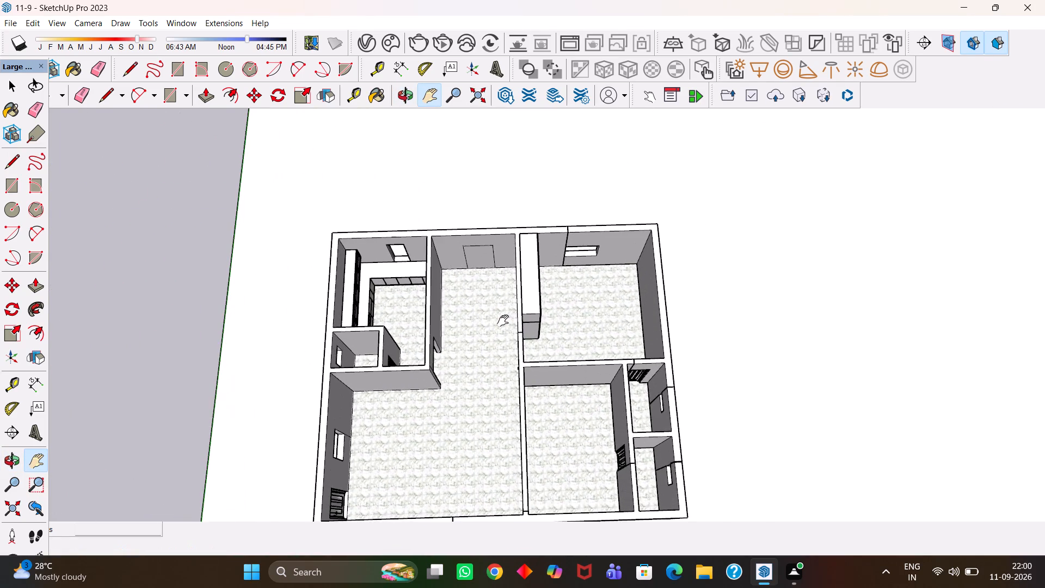
scroll(503, 321, "down", 2)
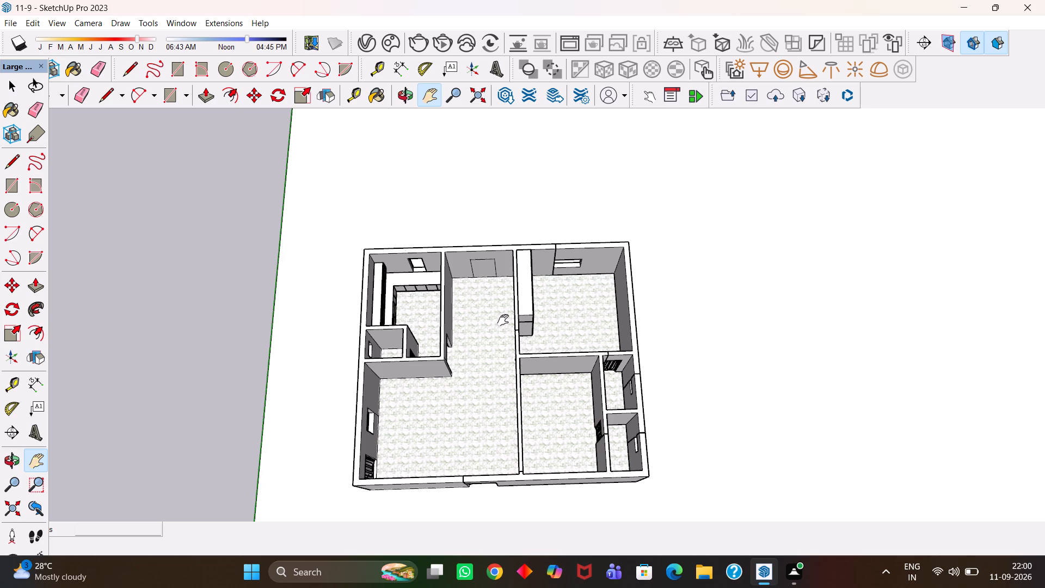
scroll(503, 320, "up", 1)
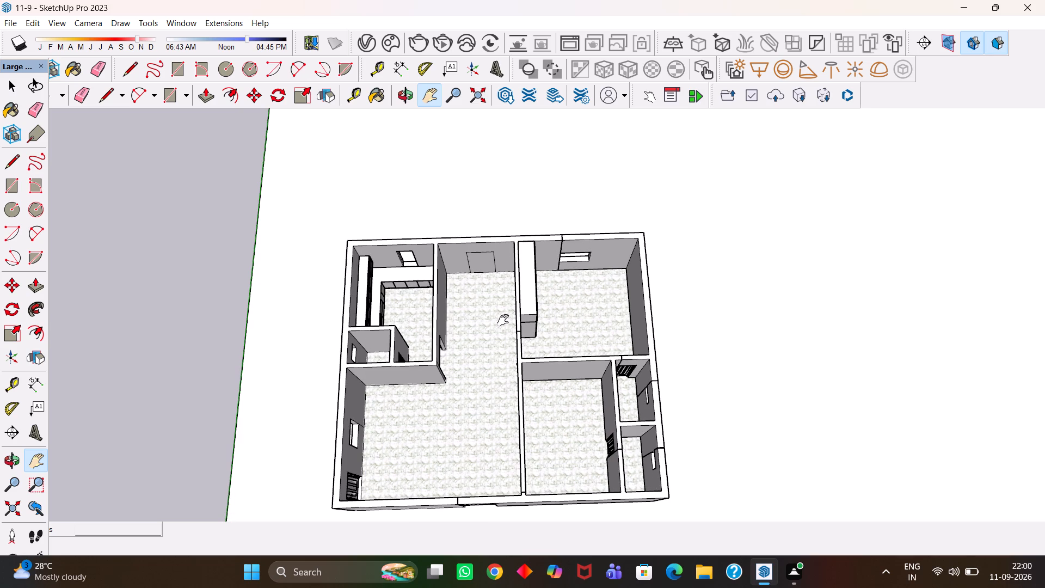
scroll(503, 320, "up", 1)
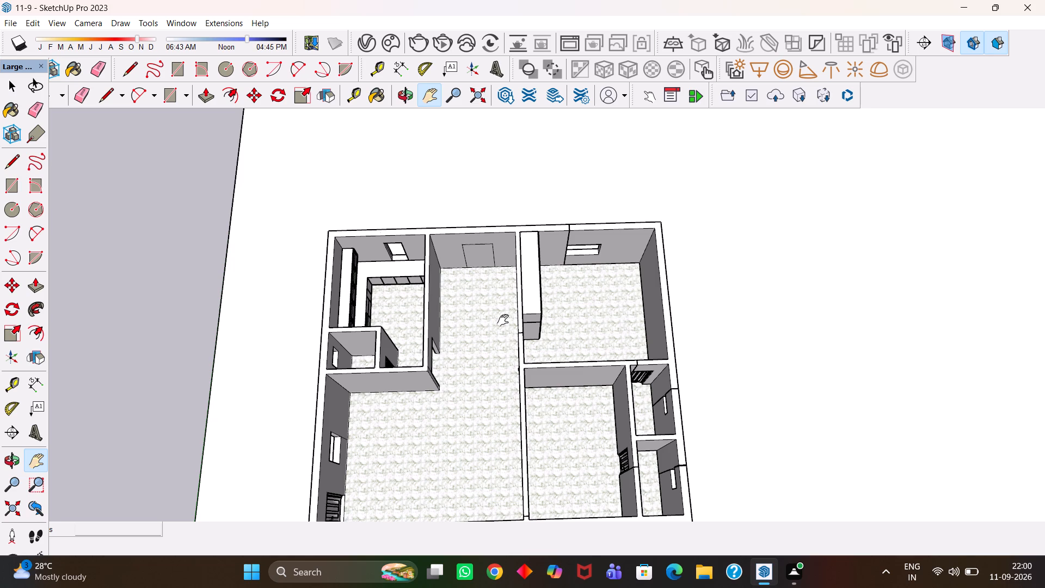
scroll(503, 320, "down", 2)
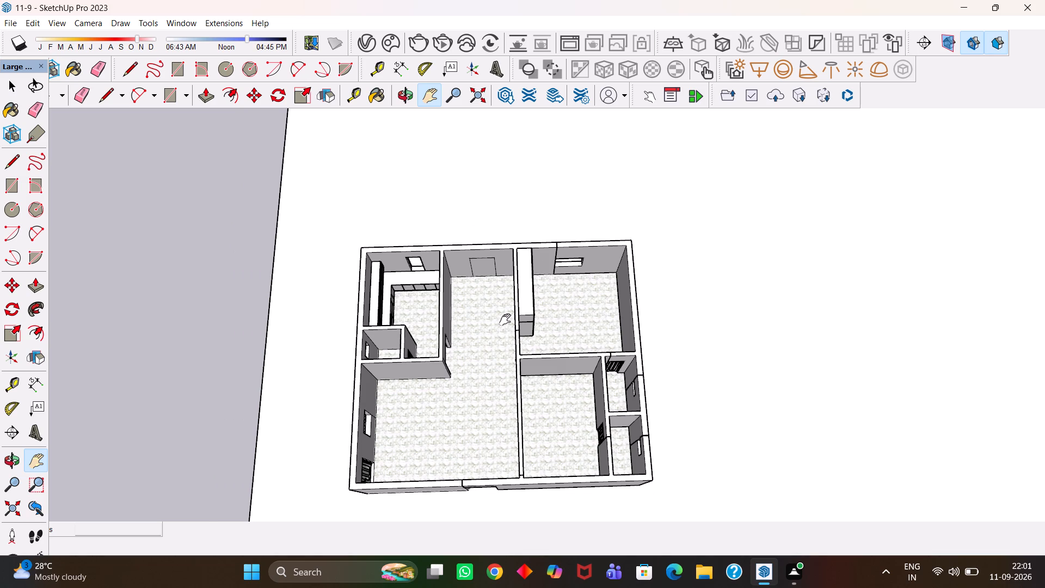
Delete the blank rectangular face covering the door in the end wall of the hallway.
scroll(505, 320, "up", 5)
scroll(477, 268, "up", 1)
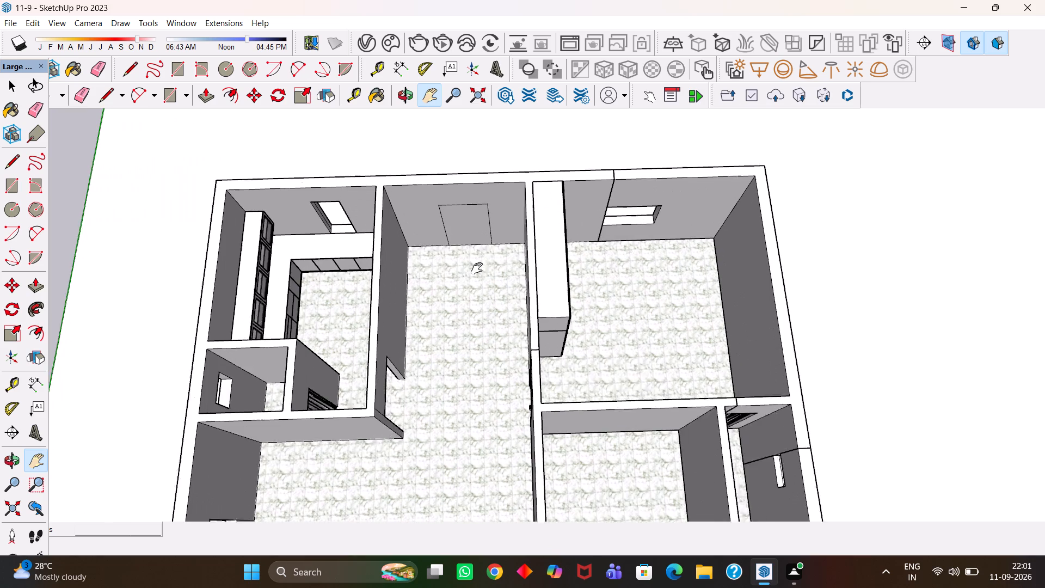
scroll(477, 268, "up", 1)
left_click(471, 213)
scroll(463, 226, "up", 2)
key("space")
left_click(463, 223)
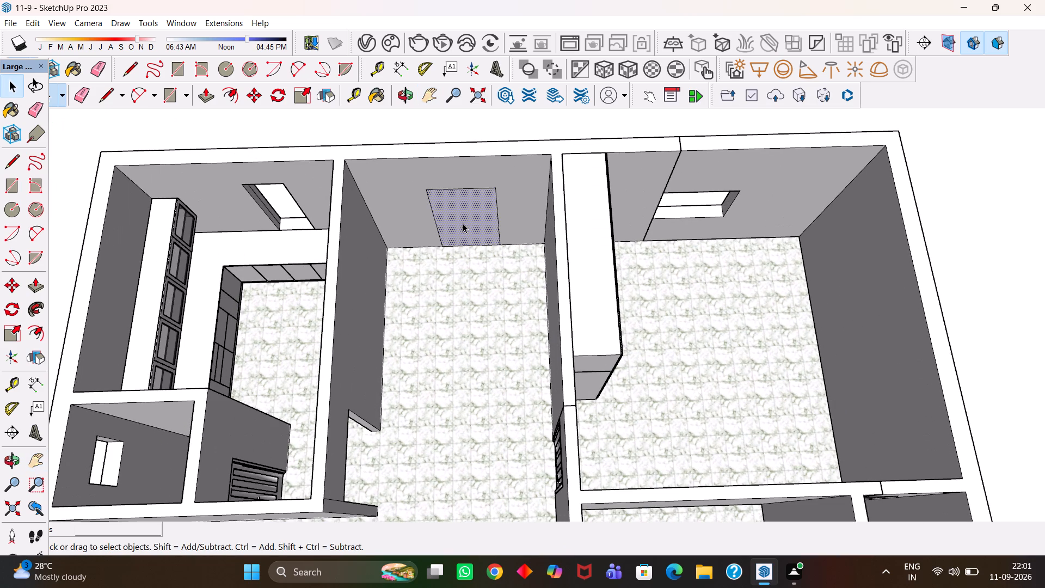
key("Delete")
Examine the doors, windows and wall openings of all the rooms from different sides of the house.
key("h")
scroll(463, 223, "down", 8)
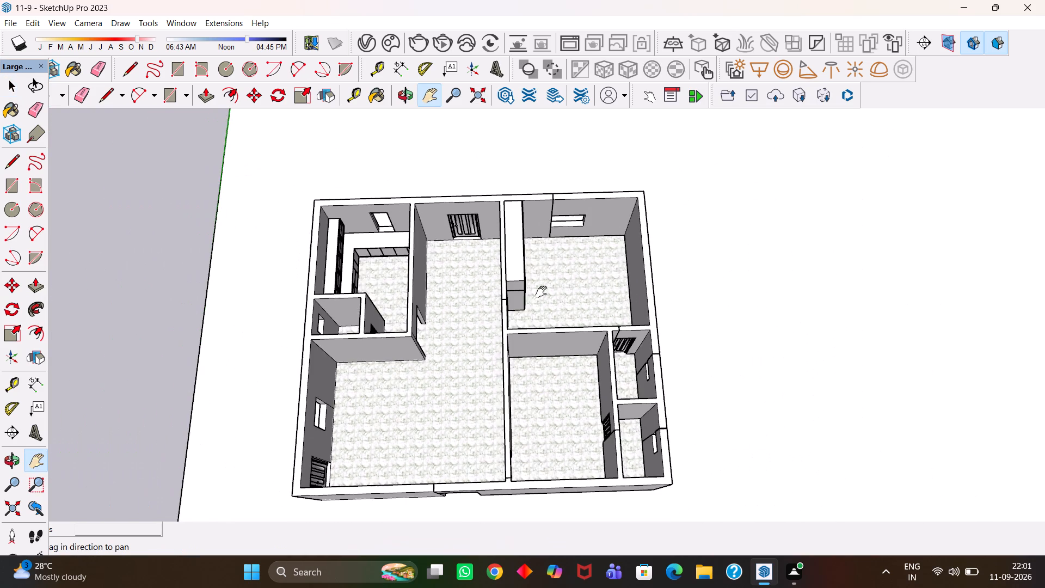
scroll(555, 317, "down", 3)
scroll(558, 378, "up", 4)
middle_click_drag(503, 323, 311, 287)
scroll(316, 294, "up", 3)
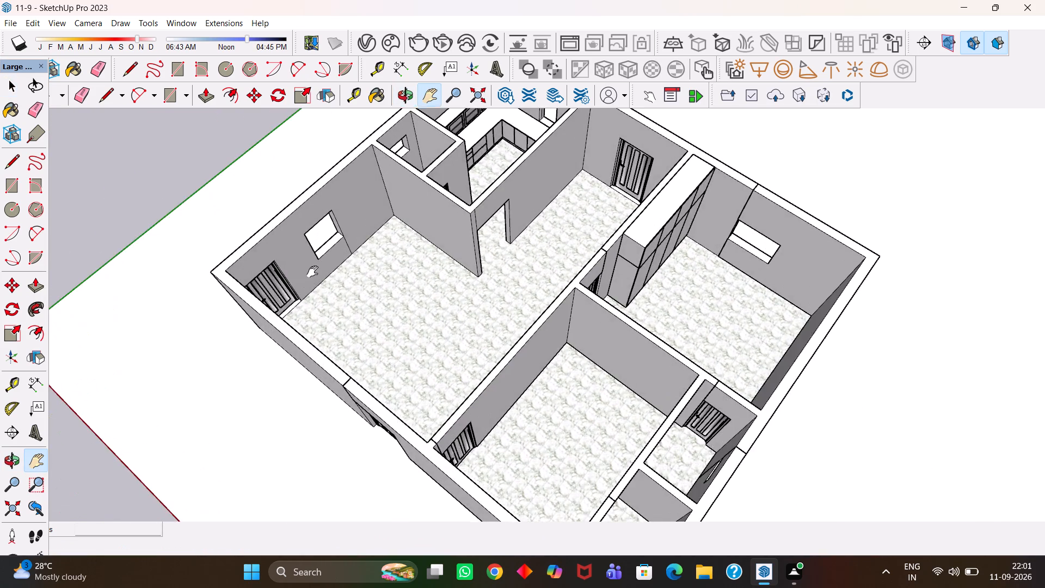
left_click_drag(329, 271, 459, 269)
scroll(490, 290, "down", 4)
middle_click_drag(604, 322, 276, 306)
scroll(474, 350, "up", 3)
middle_click_drag(575, 370, 320, 356)
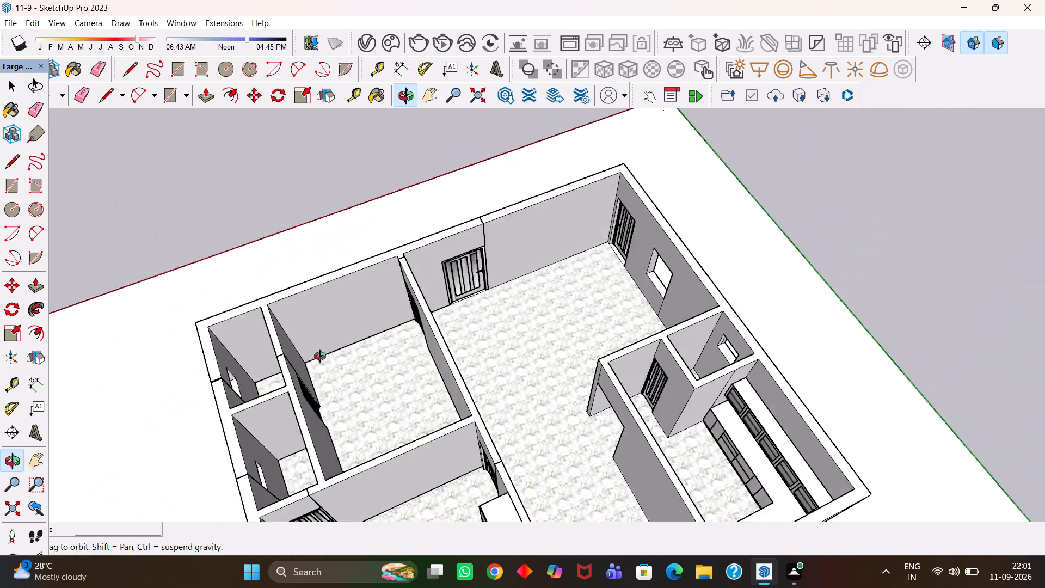
middle_click_drag(320, 356, 310, 351)
scroll(310, 351, "up", 2)
scroll(310, 351, "down", 4)
left_click_drag(291, 338, 419, 267)
middle_click_drag(470, 299, 439, 320)
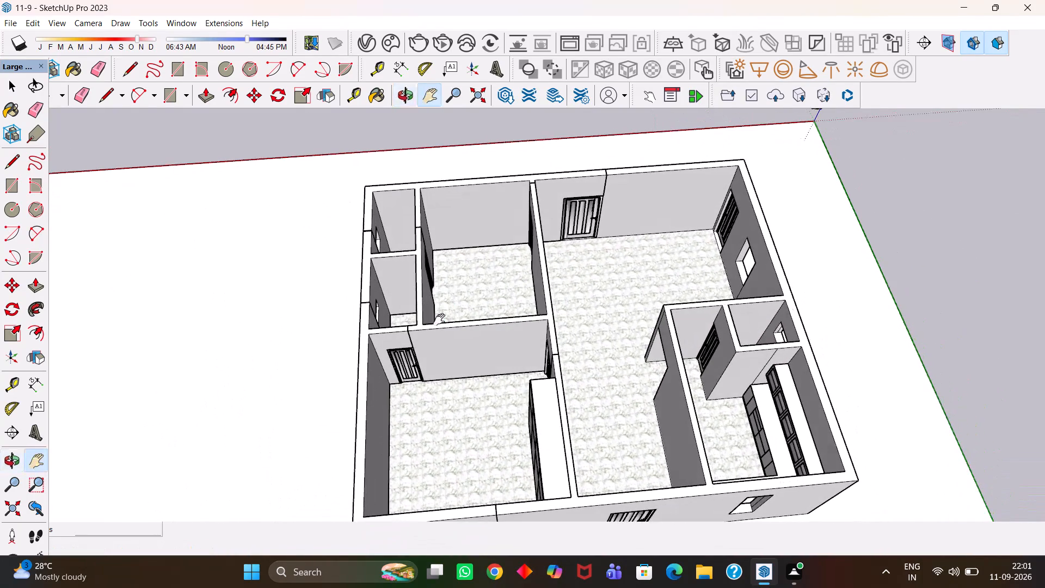
Save the model.
key("ctrl+s")
Examine the whole house from above, including the rooms, wardrobe and kitchen cabinets.
scroll(508, 280, "down", 4)
middle_click_drag(558, 271, 539, 299)
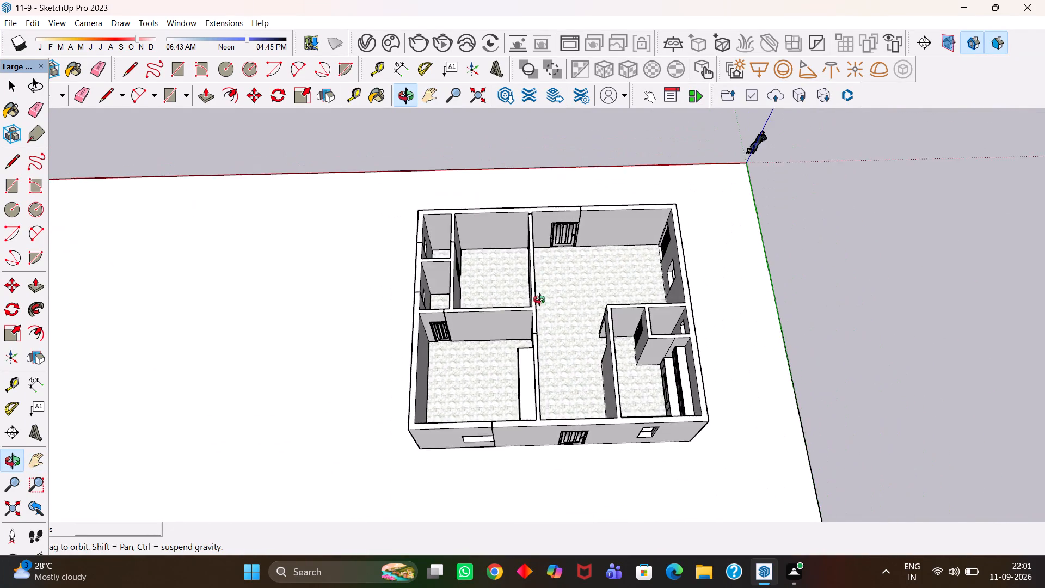
middle_click_drag(539, 299, 542, 310)
scroll(542, 310, "up", 3)
scroll(542, 310, "down", 3)
middle_click_drag(542, 307, 551, 336)
scroll(551, 336, "up", 3)
scroll(551, 336, "down", 2)
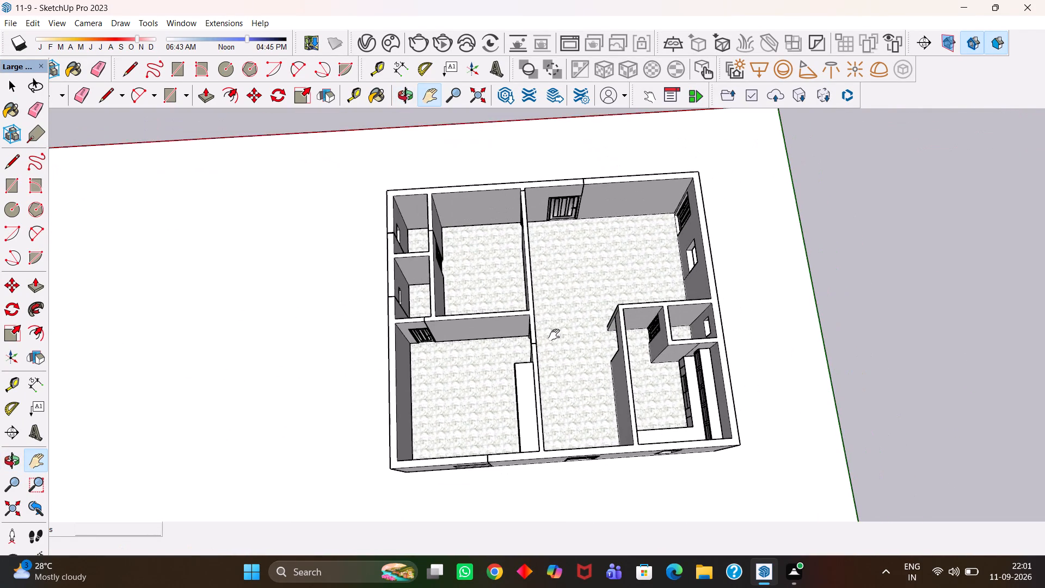
middle_click_drag(565, 333, 539, 334)
scroll(539, 334, "up", 3)
scroll(539, 334, "down", 4)
middle_click_drag(533, 313, 539, 345)
scroll(571, 344, "up", 3)
left_click_drag(543, 328, 575, 352)
scroll(575, 352, "down", 2)
middle_click_drag(575, 352, 570, 347)
scroll(570, 347, "up", 2)
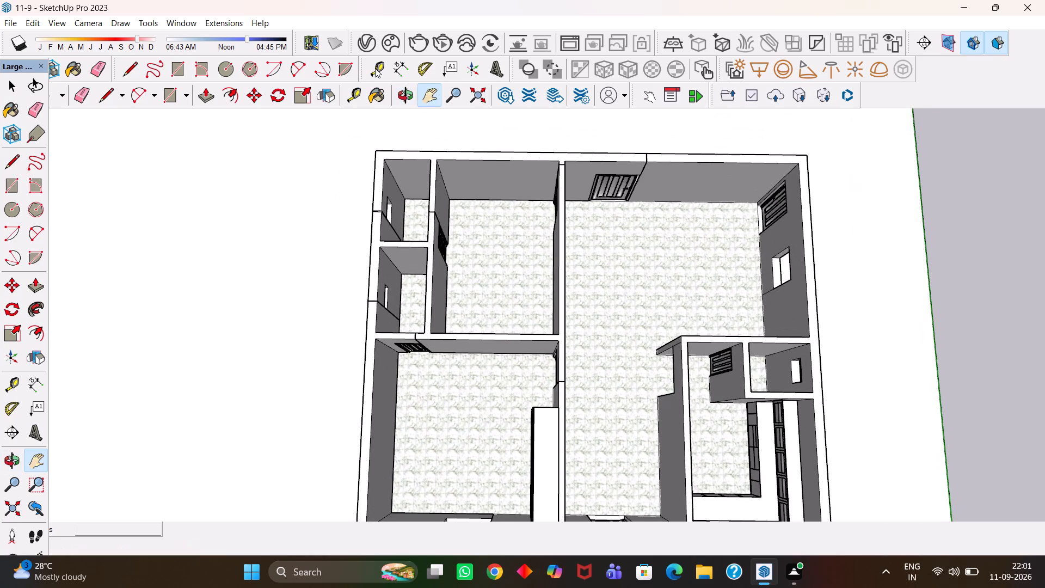
Browse the door assets in the Chaos Cosmos library, looking through the styles and related models on offer.
left_click(390, 43)
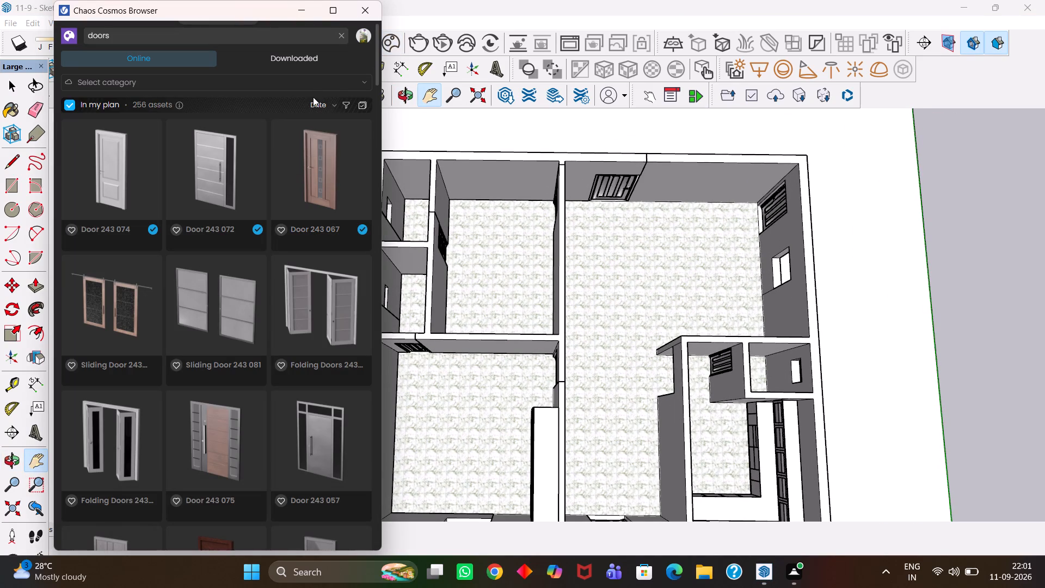
scroll(232, 298, "down", 3)
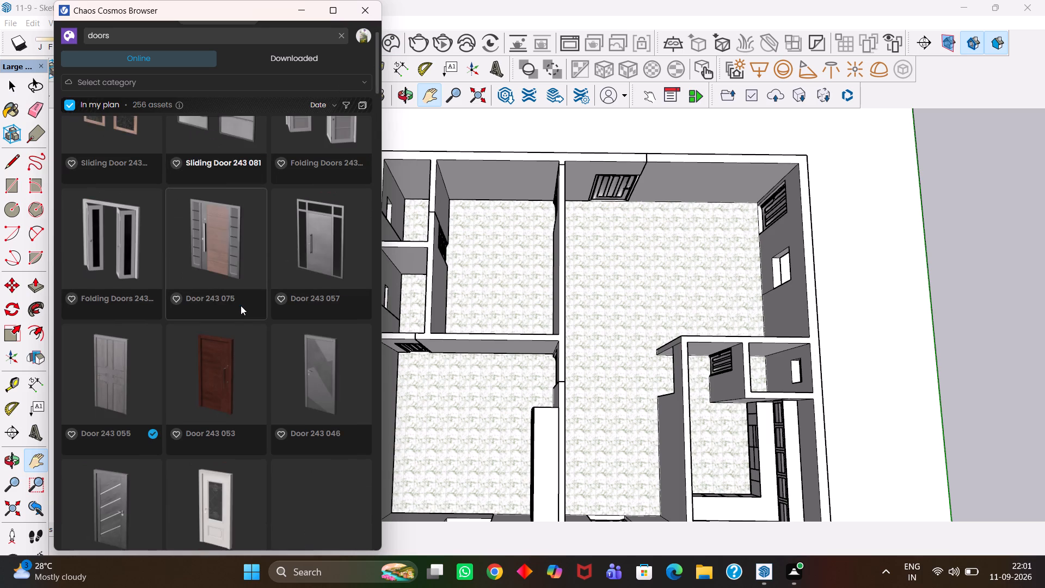
scroll(249, 301, "up", 1)
scroll(249, 297, "down", 8)
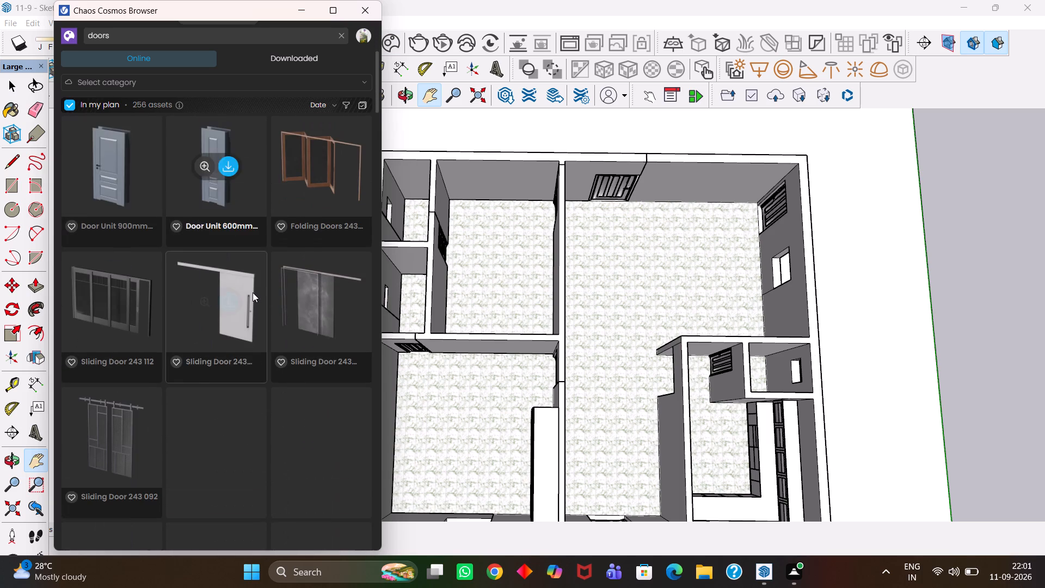
scroll(253, 292, "down", 4)
scroll(253, 292, "up", 2)
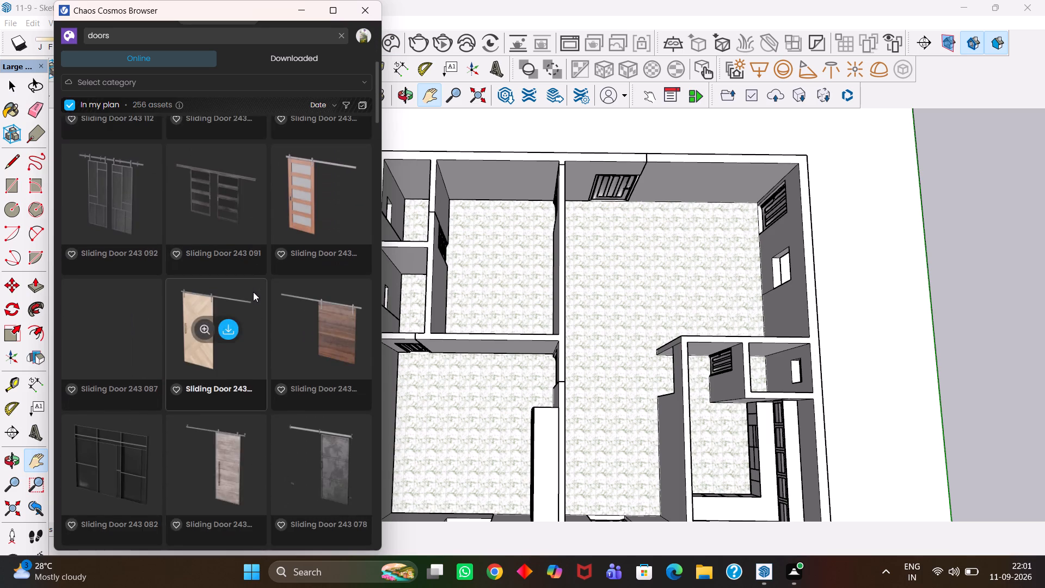
scroll(253, 292, "down", 9)
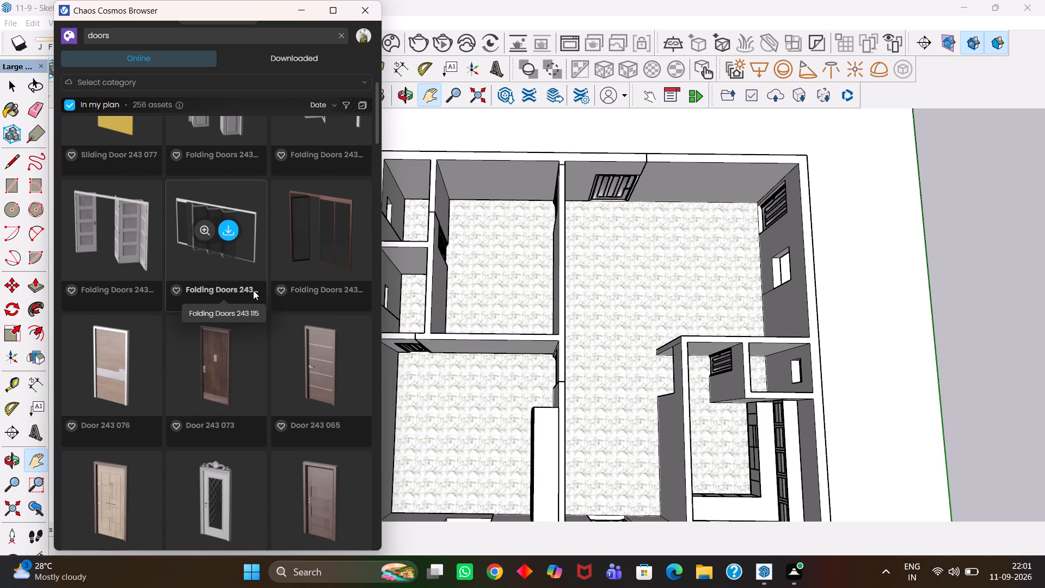
scroll(253, 290, "down", 11)
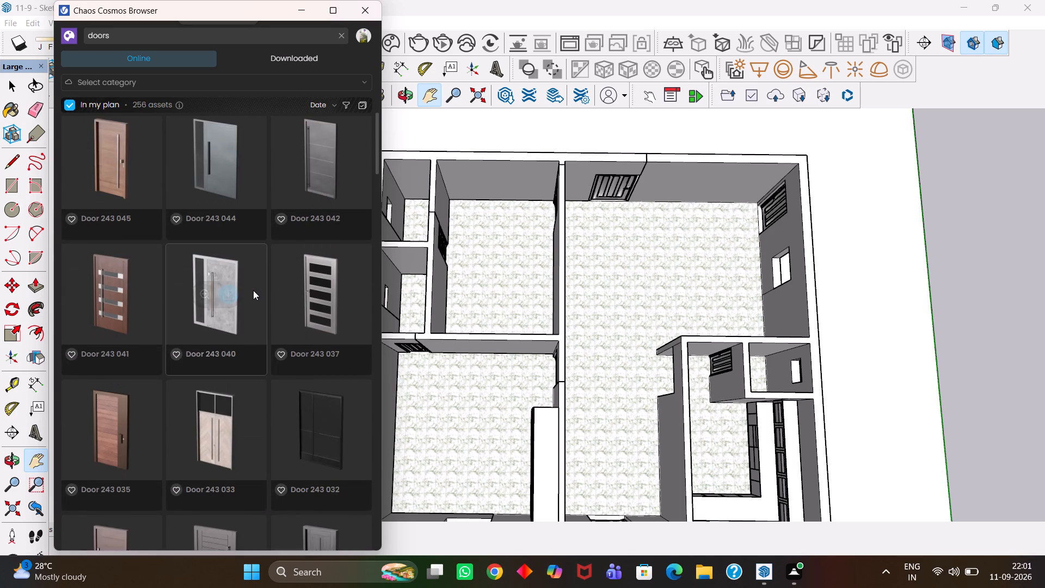
scroll(253, 290, "down", 8)
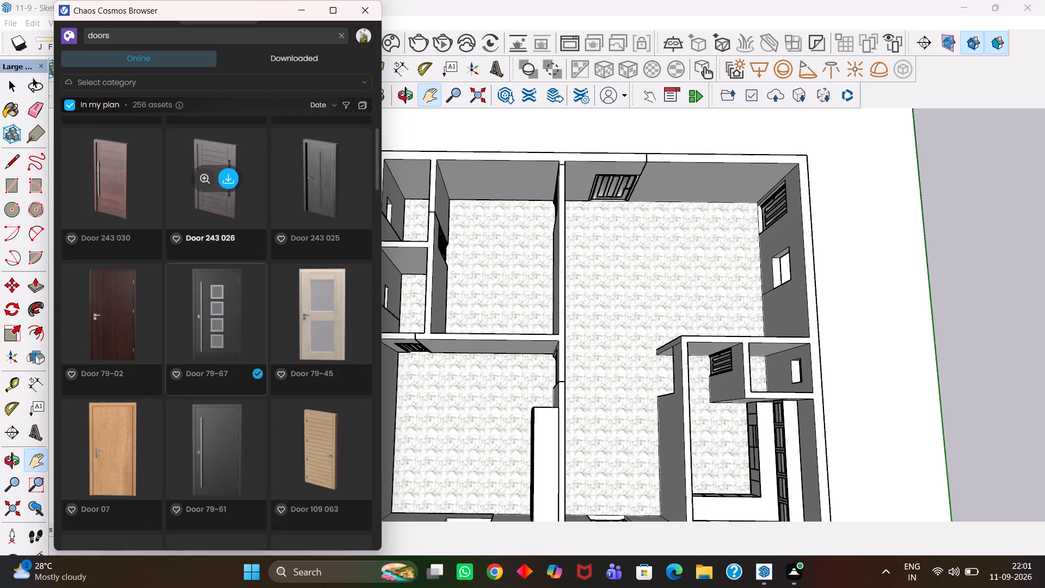
scroll(253, 290, "down", 8)
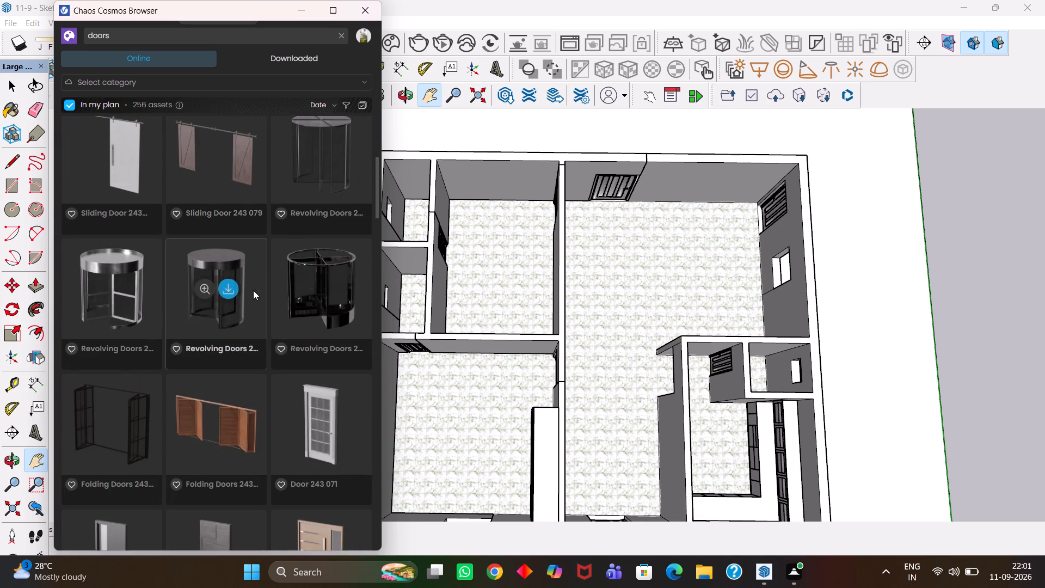
scroll(253, 290, "down", 7)
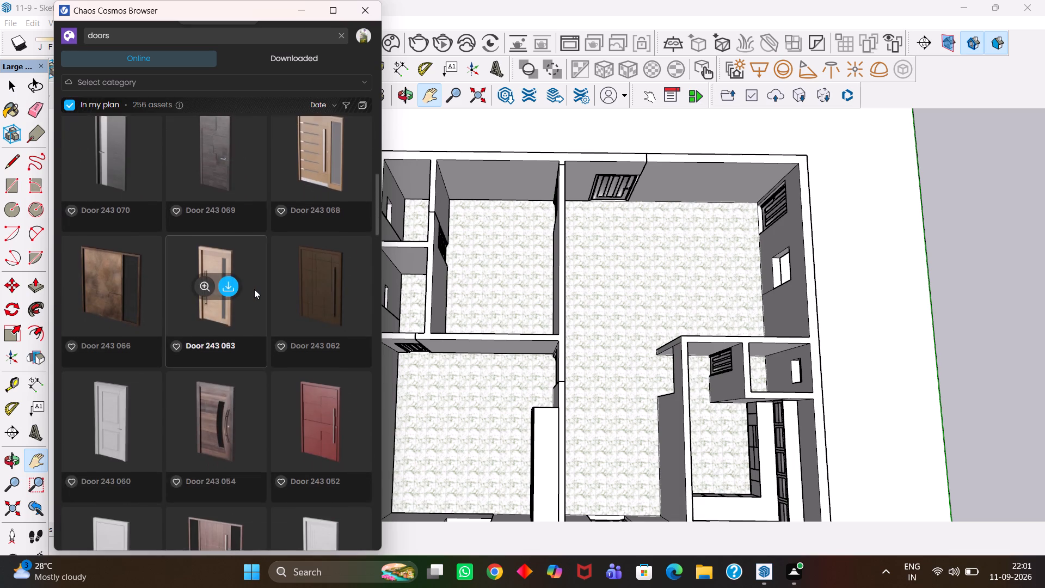
scroll(254, 289, "down", 9)
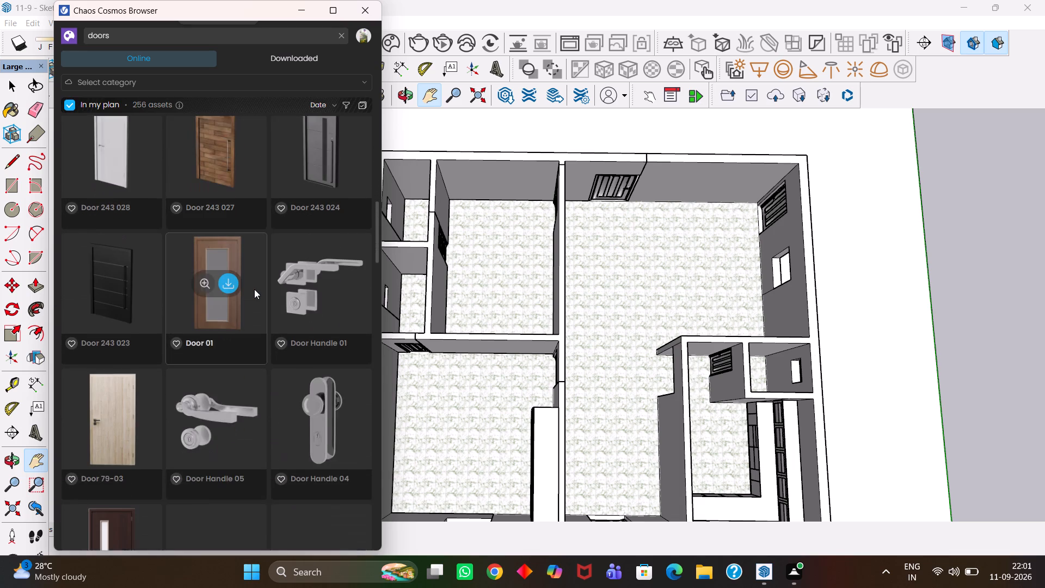
scroll(254, 289, "down", 4)
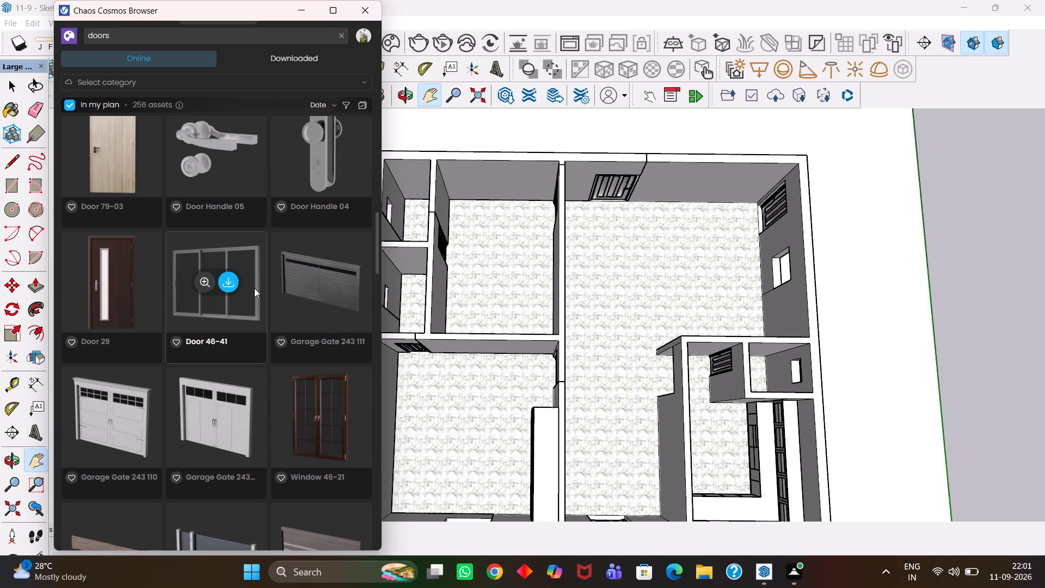
scroll(305, 301, "down", 3)
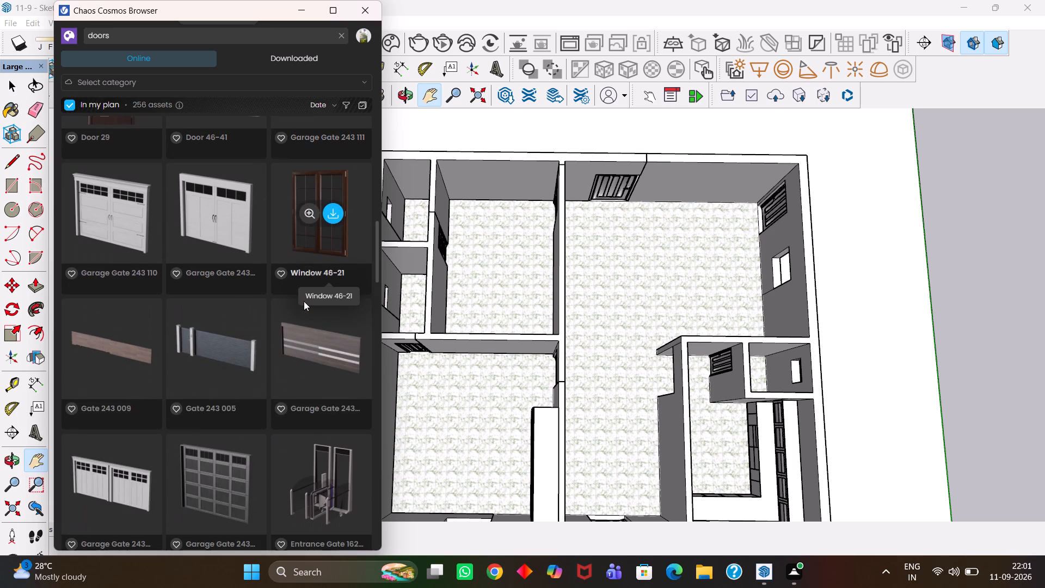
scroll(304, 301, "down", 7)
scroll(260, 356, "down", 3)
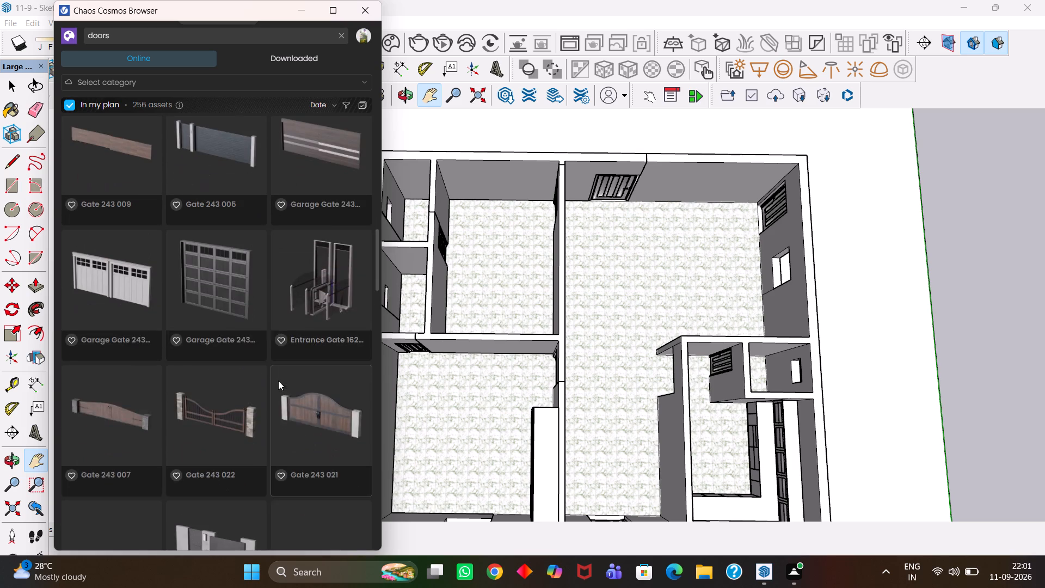
scroll(285, 371, "down", 6)
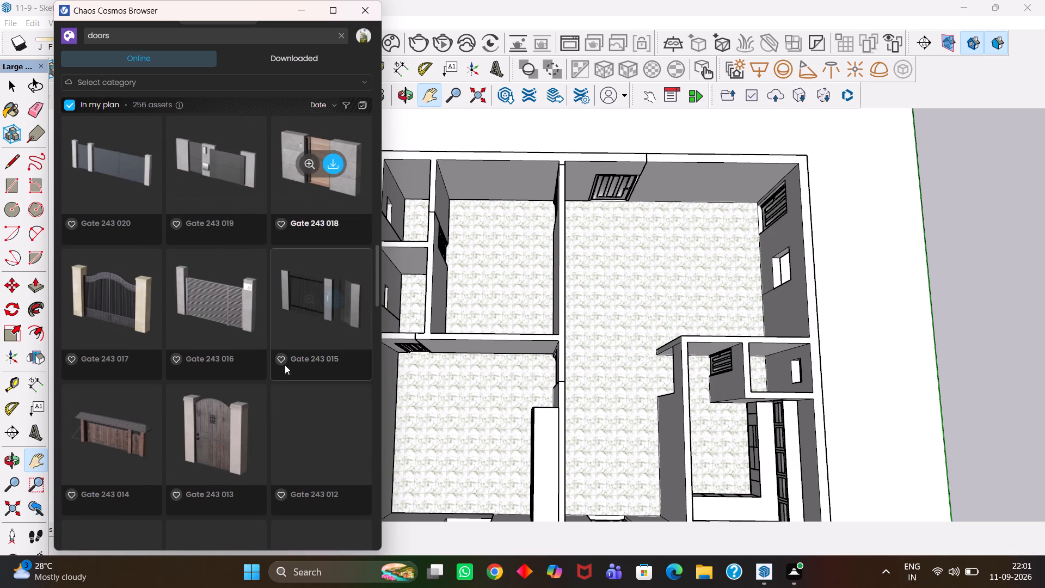
scroll(286, 362, "down", 4)
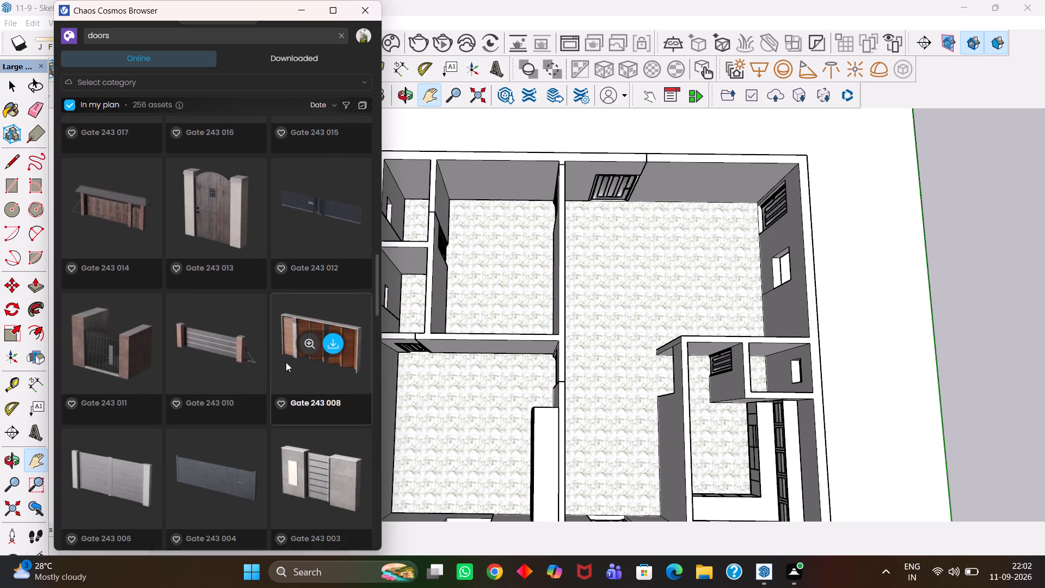
scroll(286, 362, "down", 3)
scroll(216, 343, "down", 2)
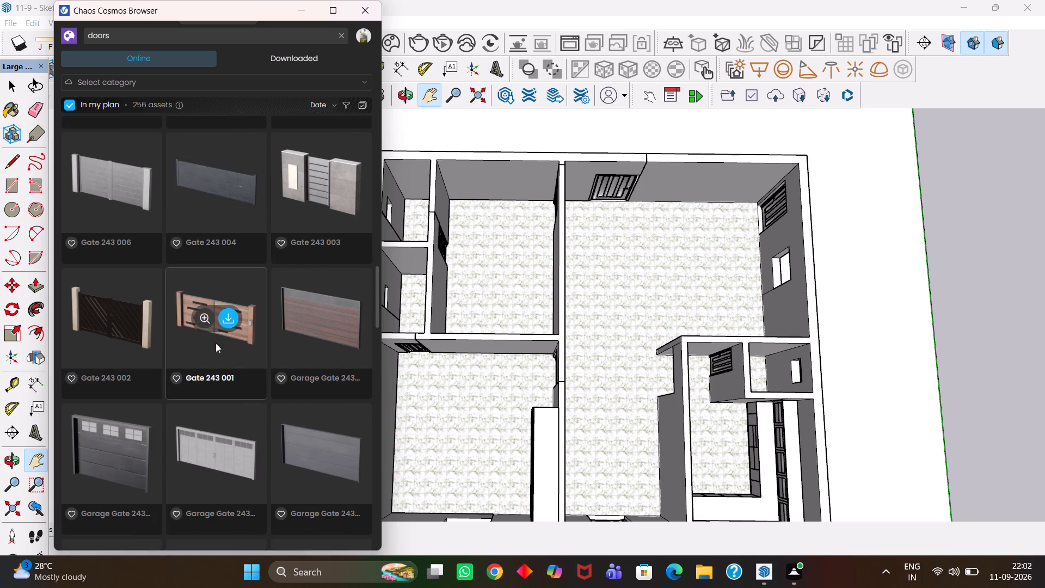
scroll(216, 343, "down", 4)
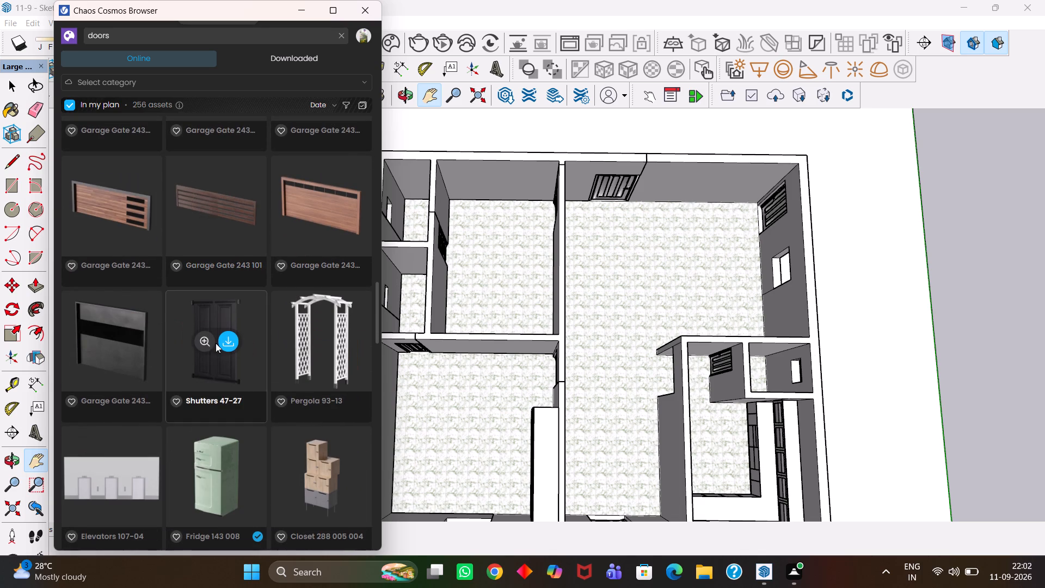
scroll(216, 343, "down", 4)
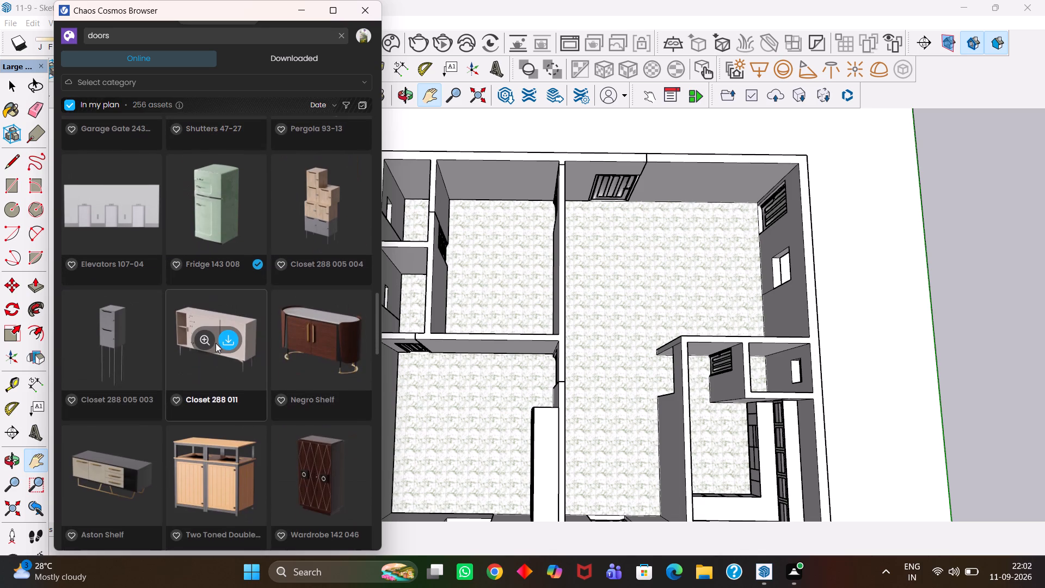
scroll(216, 343, "down", 6)
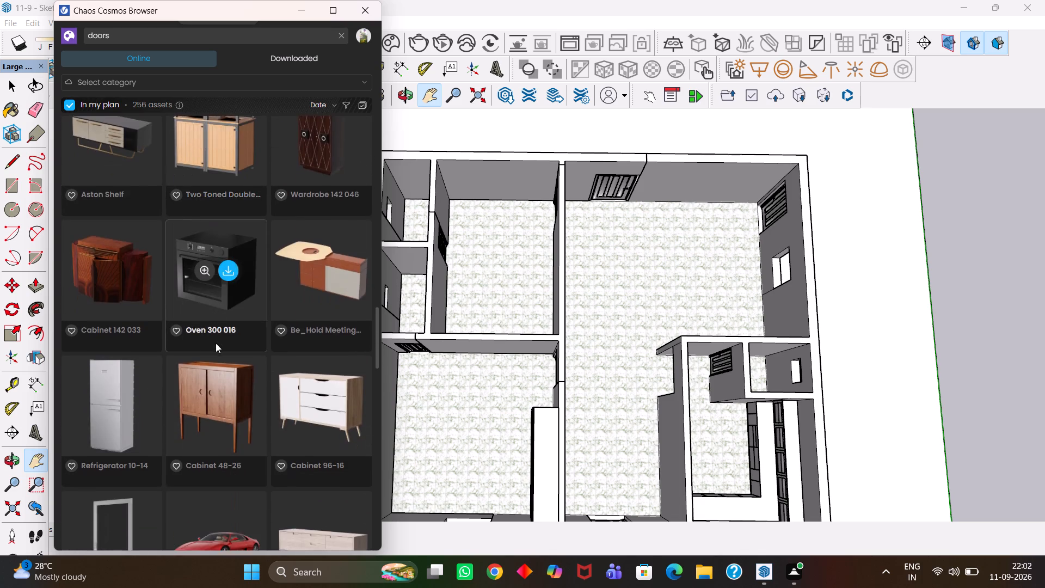
scroll(216, 343, "down", 7)
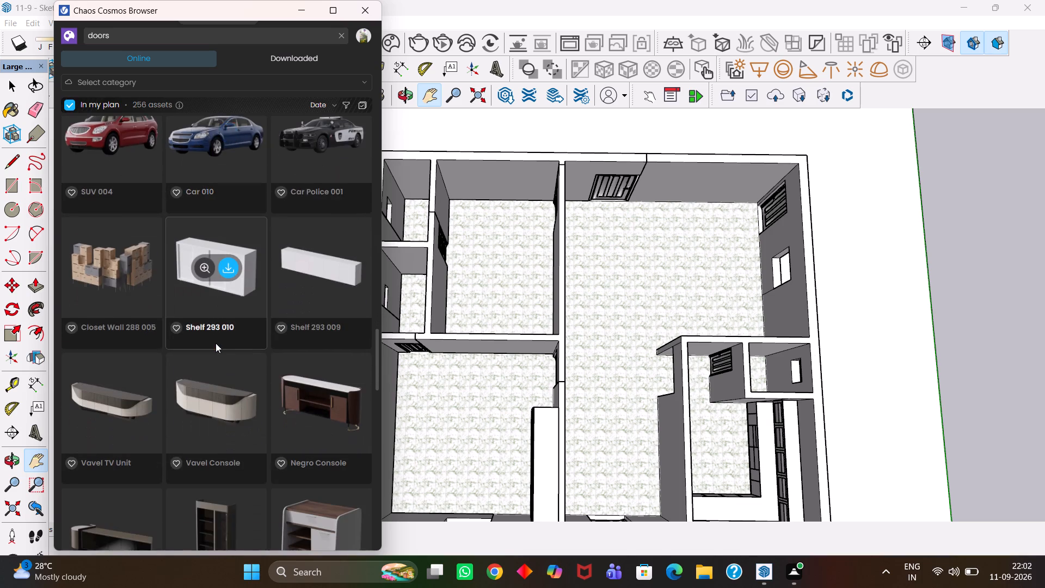
scroll(216, 343, "down", 10)
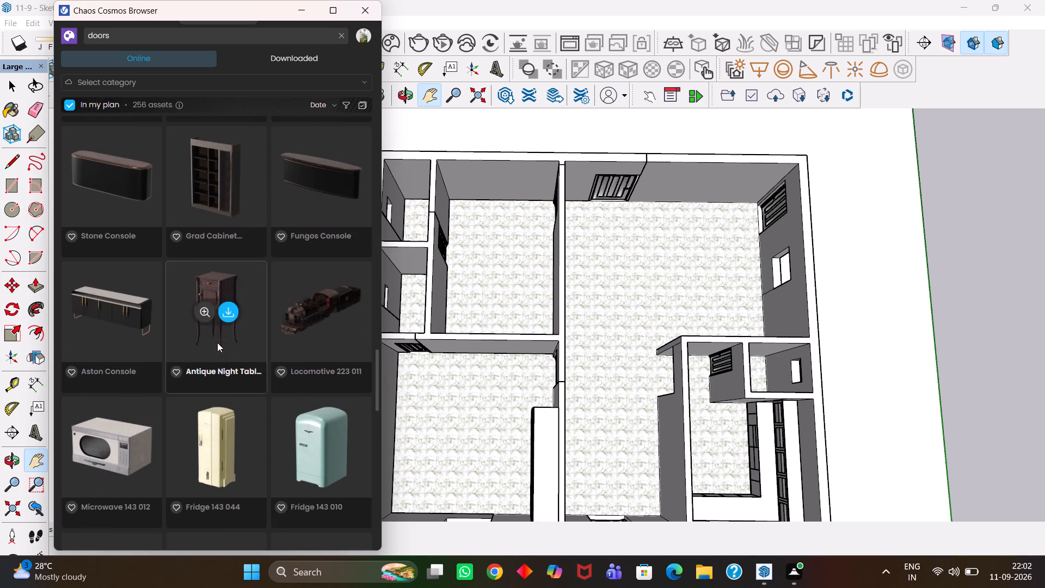
scroll(217, 342, "down", 2)
scroll(204, 295, "down", 6)
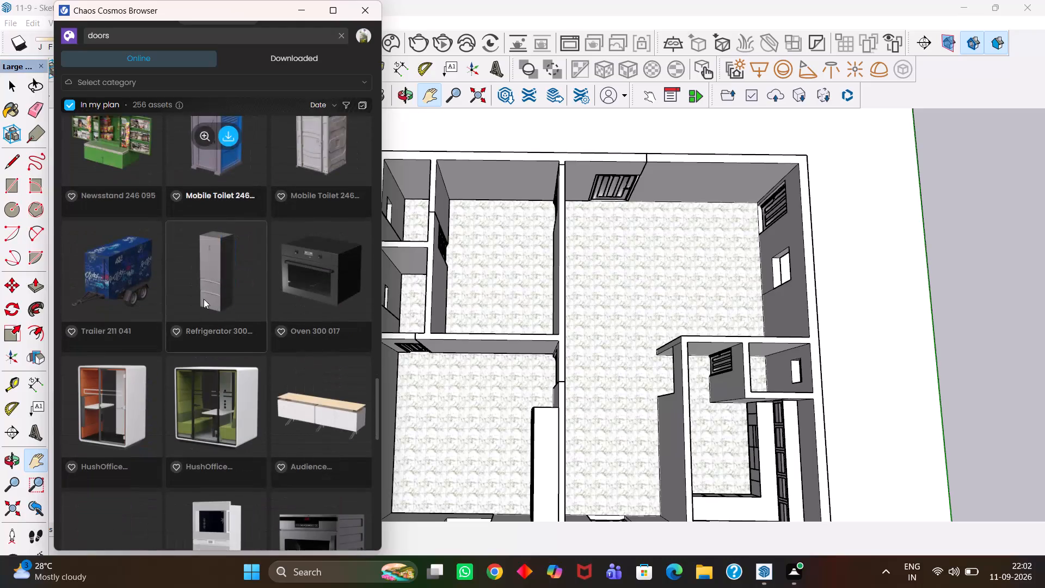
scroll(204, 299, "down", 4)
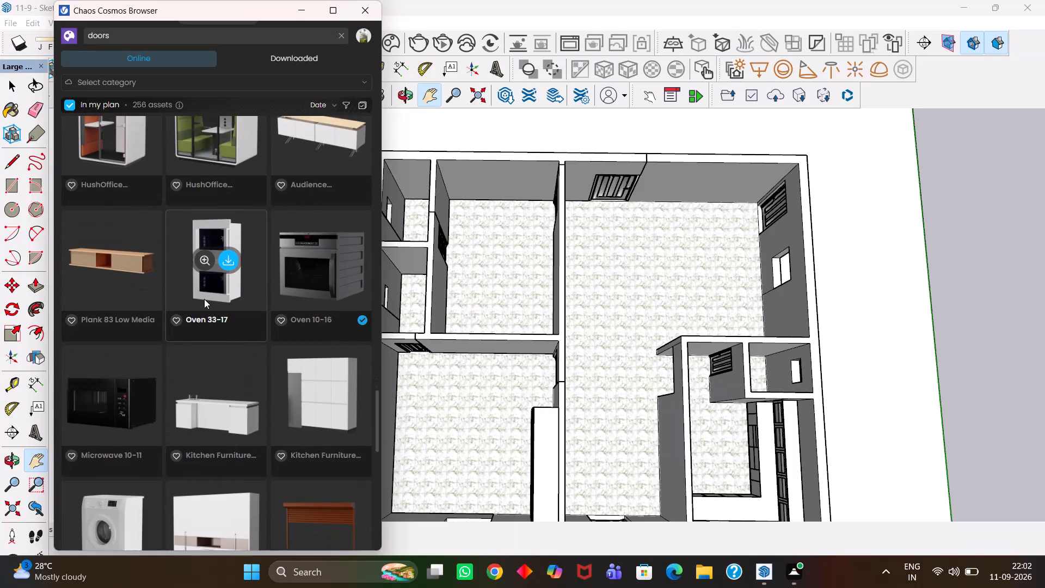
scroll(204, 299, "down", 6)
scroll(175, 216, "up", 1)
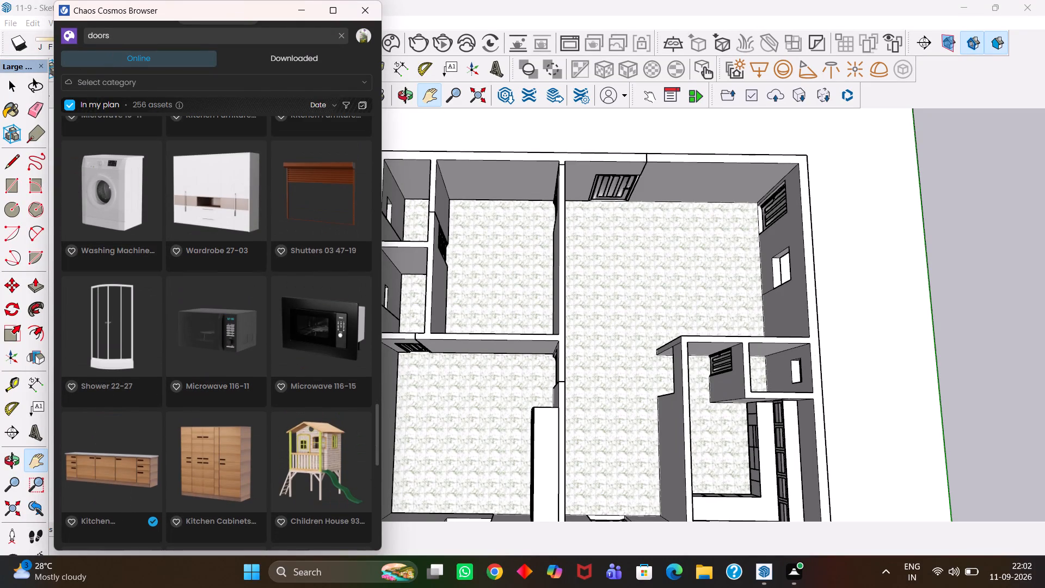
Replace the asset search term with "window" and search the Chaos Cosmos library.
left_click(118, 38)
key("BackSpace")
key("BackSpace")
key("BackSpace")
key("BackSpace")
key("BackSpace")
key("BackSpace")
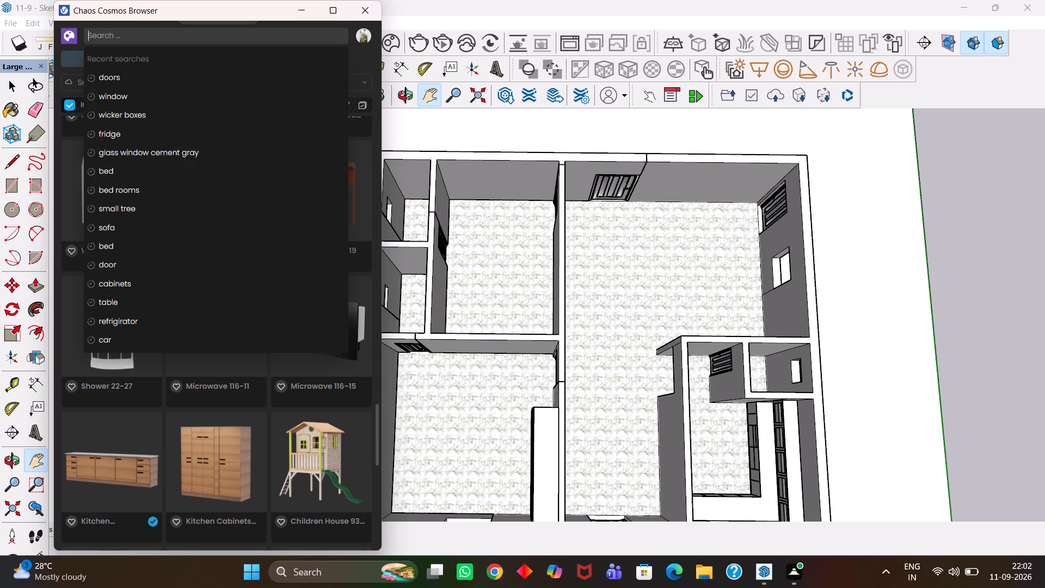
type("window")
key("Return")
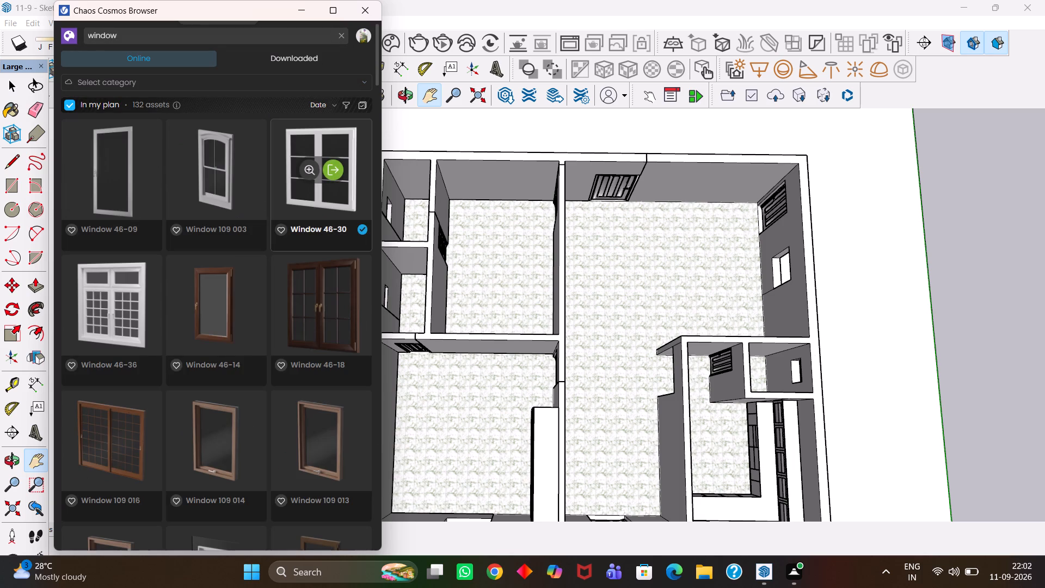
Import the Window 46-30 asset and place it on the ground outside, in front of the wide window opening beside the entrance door.
double_click(337, 169)
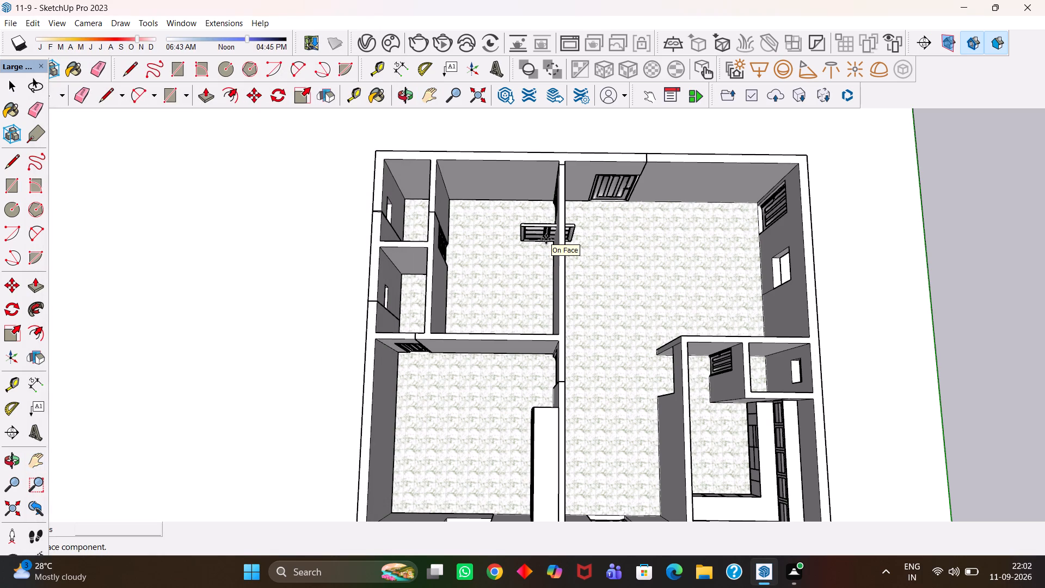
scroll(700, 273, "up", 2)
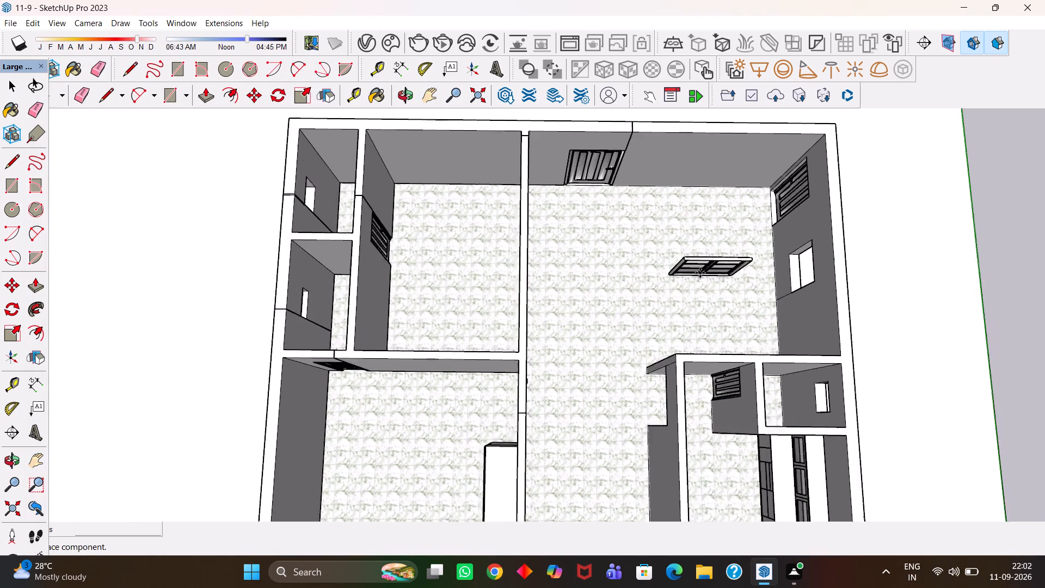
scroll(700, 273, "up", 3)
scroll(677, 289, "down", 8)
middle_click_drag(625, 314, 635, 219)
scroll(635, 219, "up", 3)
key("h")
left_click_drag(709, 381, 605, 223)
scroll(595, 254, "down", 3)
scroll(648, 366, "up", 1)
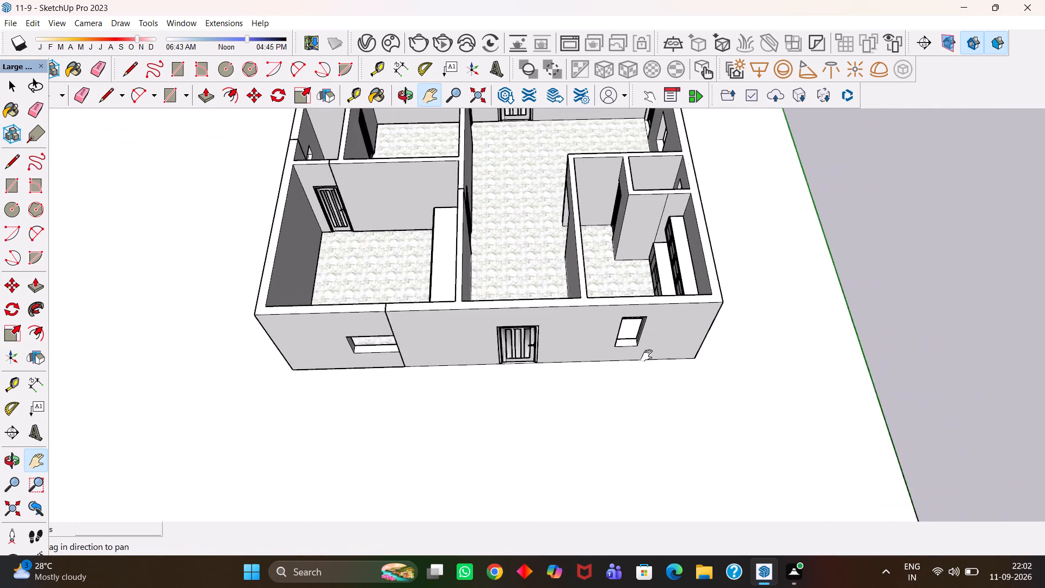
middle_click_drag(647, 343, 670, 261)
scroll(281, 339, "up", 5)
left_click_drag(370, 336, 429, 350)
key("Escape")
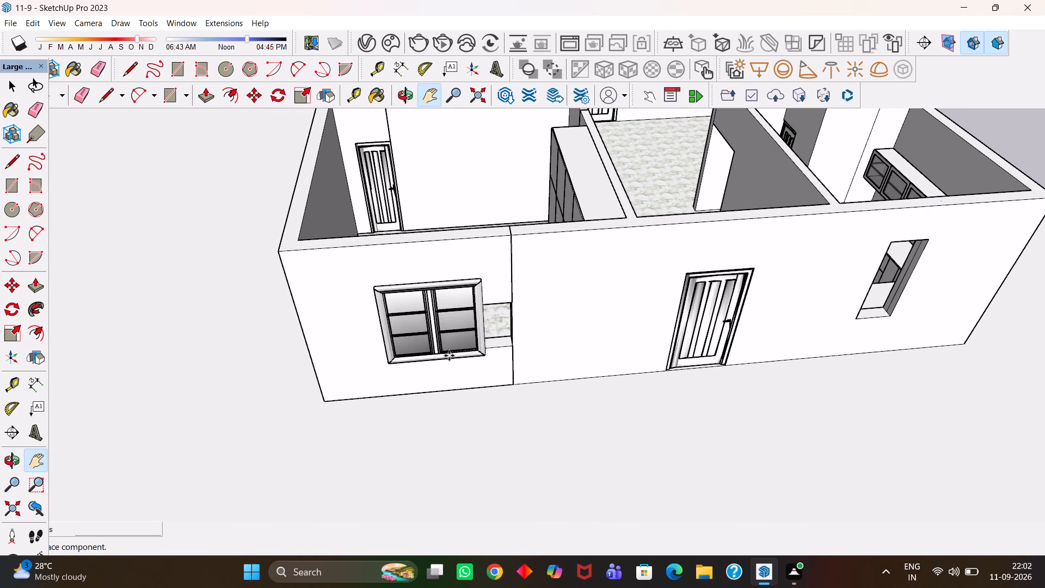
left_click(466, 458)
Open the placed window component for editing and delete the glass panes from both sashes, leaving only the frame and glazing bars.
scroll(457, 453, "up", 1)
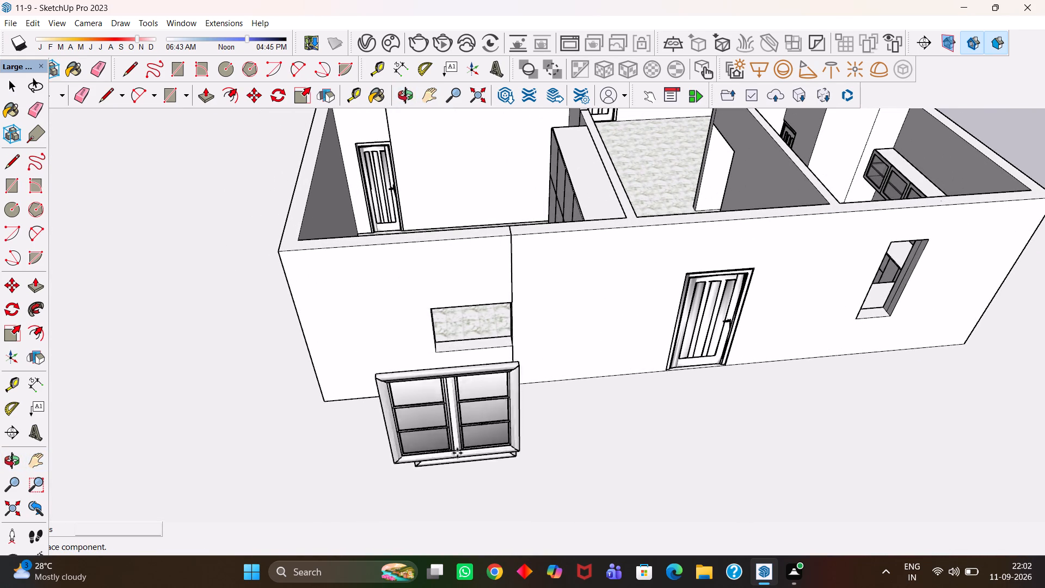
scroll(457, 453, "up", 4)
key("space")
scroll(428, 448, "up", 2)
left_click(428, 448)
triple_click(428, 448)
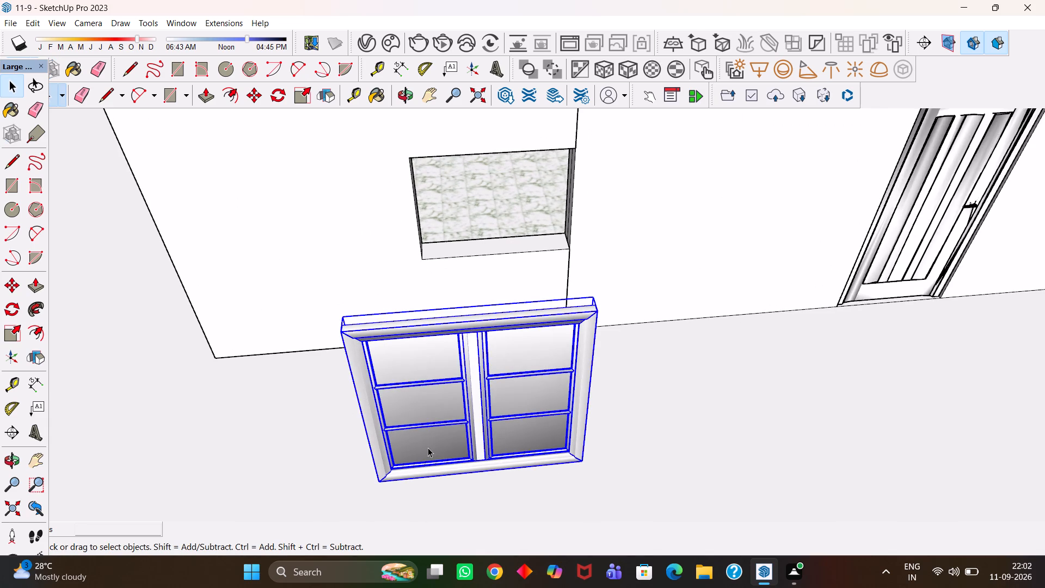
key("Delete")
left_click(433, 443)
key("Delete")
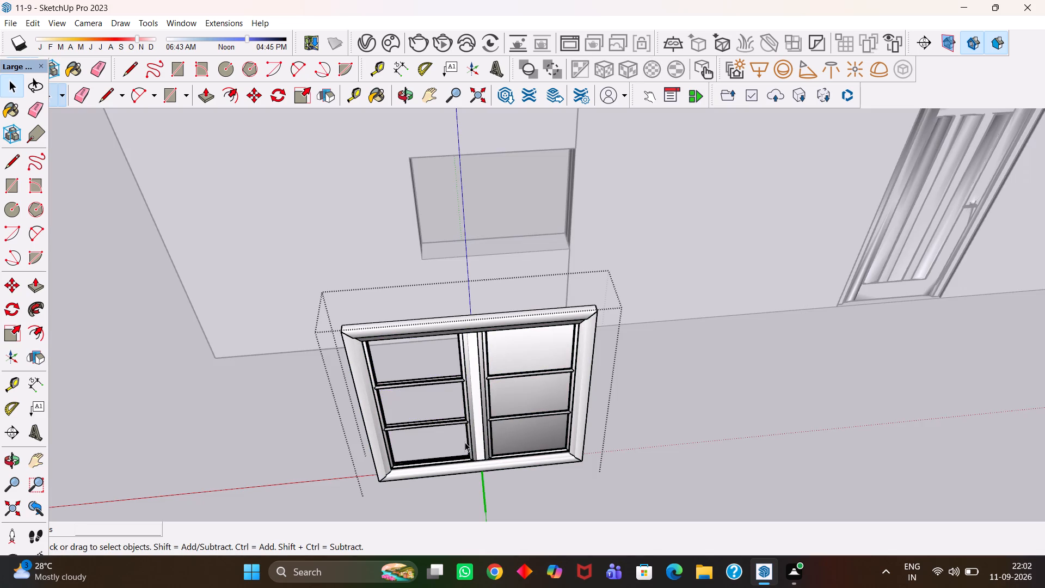
left_click(534, 443)
key("Delete")
left_click(535, 437)
key("Delete")
left_click(534, 437)
key("Delete")
left_click(671, 422)
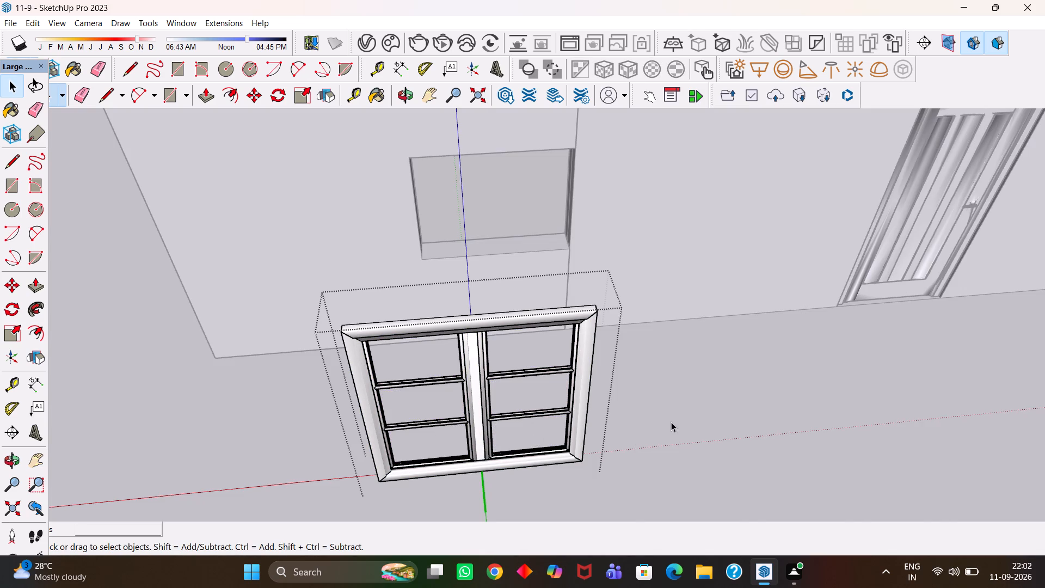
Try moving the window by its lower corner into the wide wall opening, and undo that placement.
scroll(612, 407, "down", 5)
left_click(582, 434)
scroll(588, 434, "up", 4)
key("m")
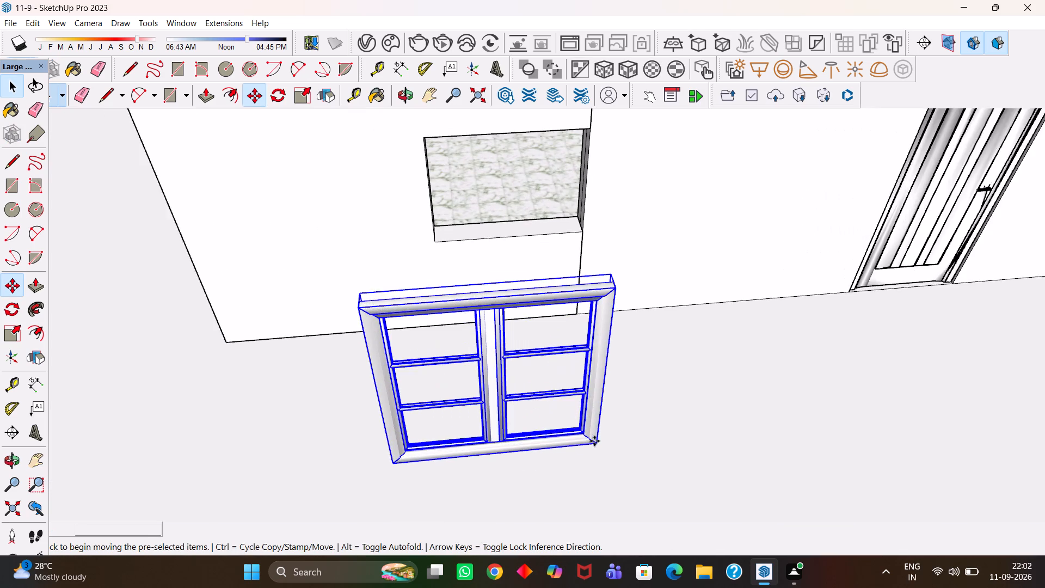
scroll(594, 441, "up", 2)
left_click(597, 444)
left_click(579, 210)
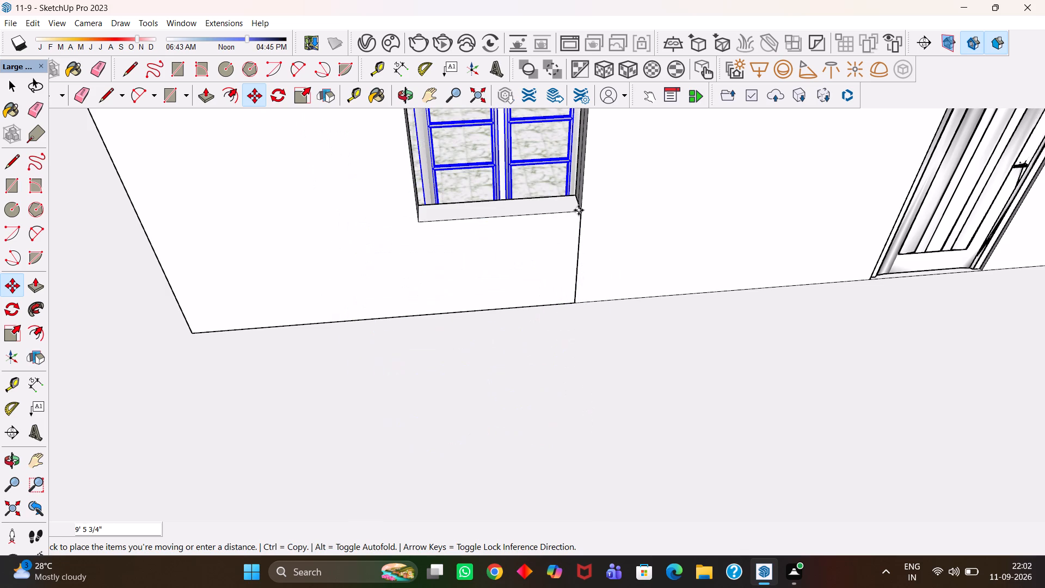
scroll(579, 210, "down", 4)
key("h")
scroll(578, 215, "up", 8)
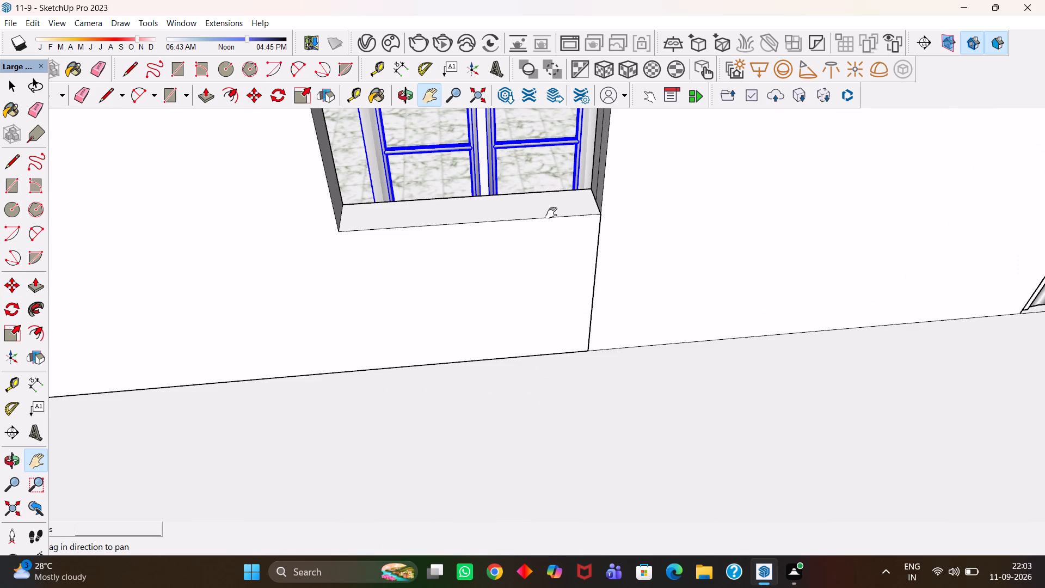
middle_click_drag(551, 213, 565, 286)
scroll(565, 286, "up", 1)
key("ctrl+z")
Move the window by its front lower corner up to the outer lower corner of the wide wall opening.
scroll(562, 279, "down", 14)
middle_click_drag(561, 351, 521, 332)
scroll(521, 332, "up", 5)
key("h")
left_click_drag(540, 368, 533, 335)
middle_click_drag(537, 367, 551, 367)
scroll(550, 367, "up", 2)
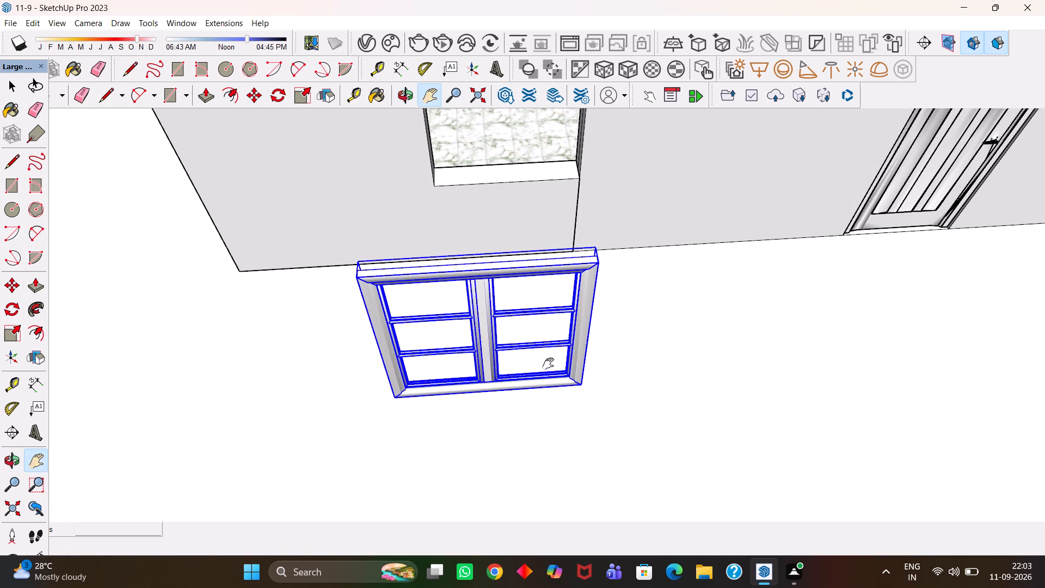
key("m")
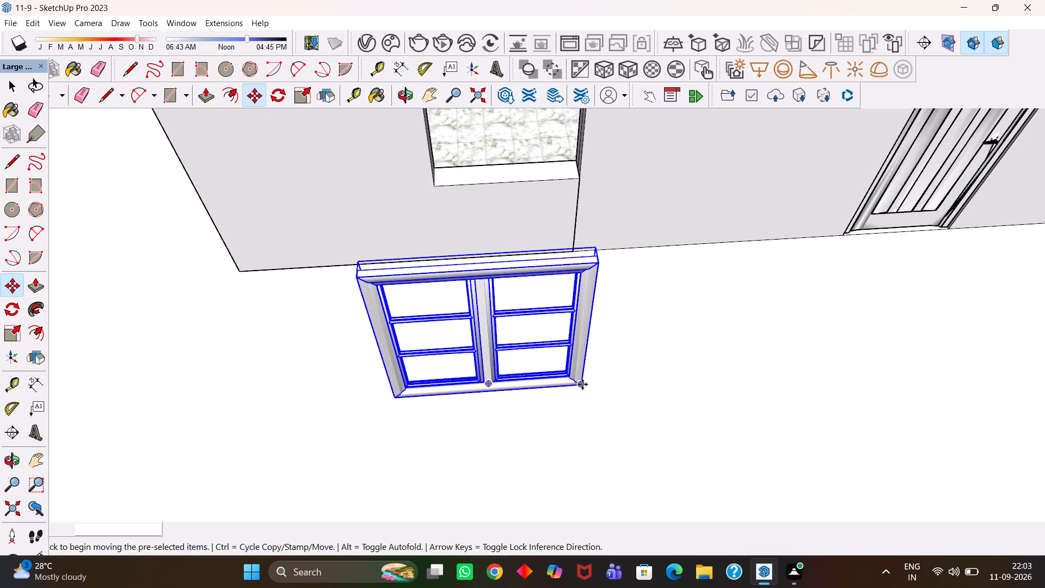
left_click(582, 384)
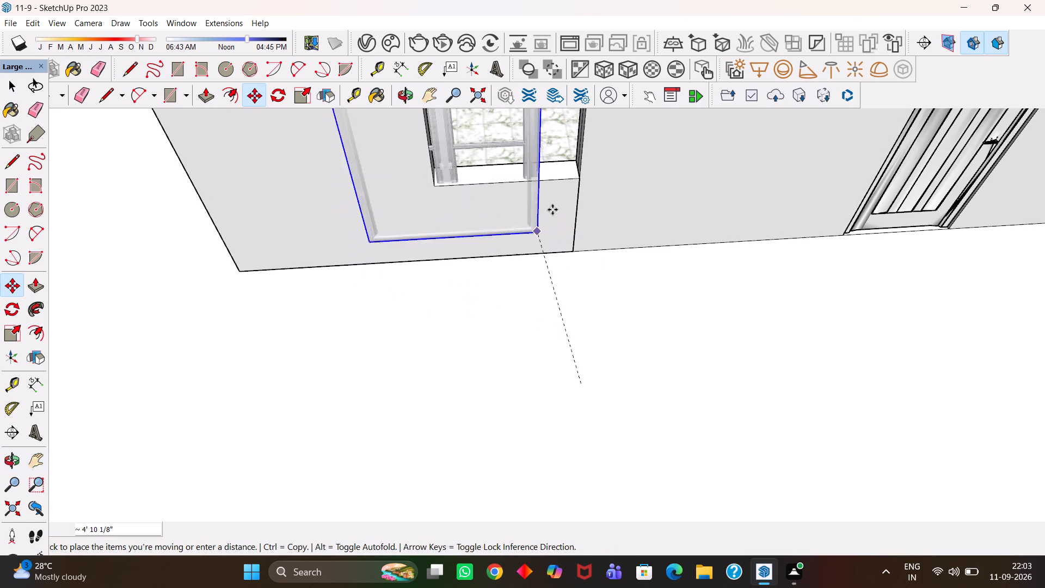
left_click(579, 177)
Scale the window to 0.80 of its width and reduce its height so the frame fits the wide opening.
key("h")
left_click_drag(542, 171, 543, 263)
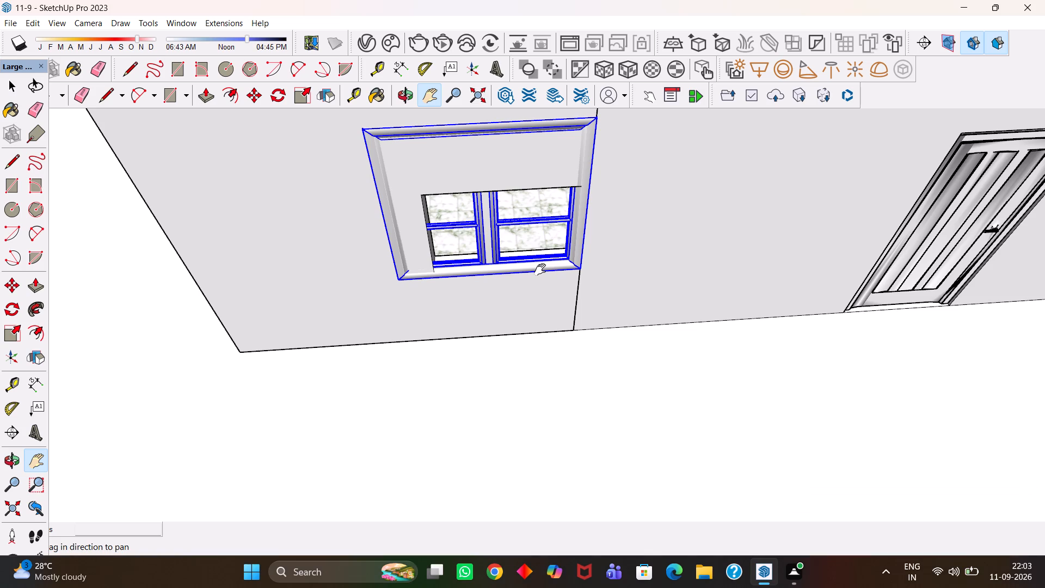
key("h")
scroll(524, 277, "down", 6)
left_click_drag(487, 208, 492, 223)
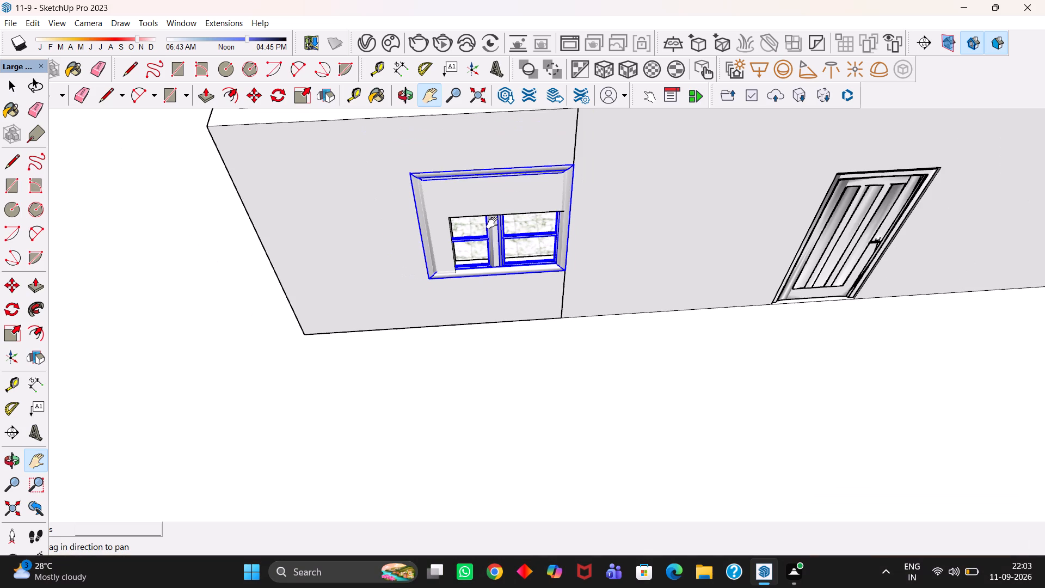
left_click_drag(492, 223, 501, 270)
scroll(509, 279, "down", 1)
middle_click_drag(508, 280, 497, 283)
scroll(495, 283, "up", 3)
key("s")
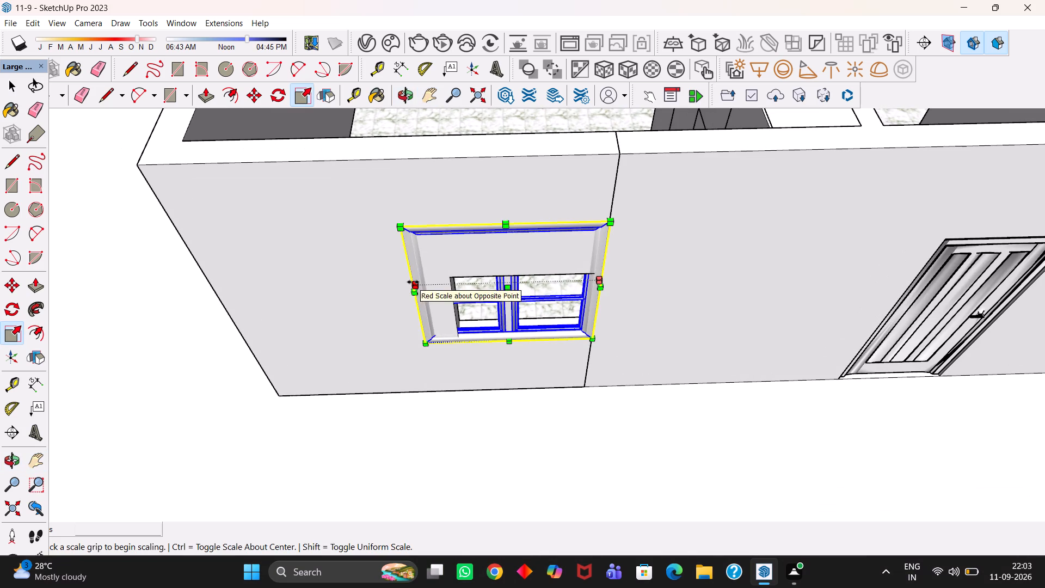
left_click(413, 282)
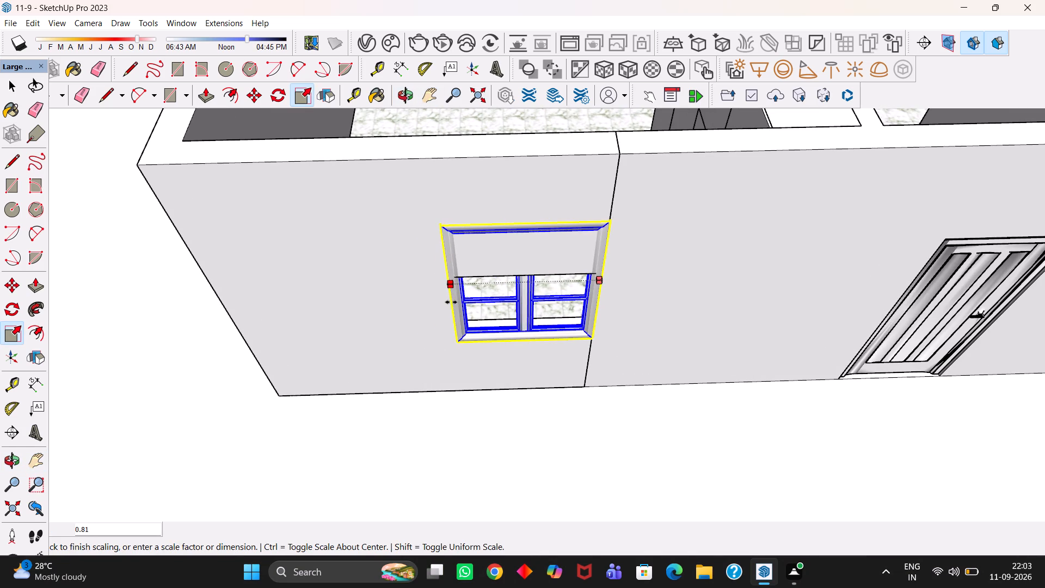
left_click(452, 315)
left_click(530, 215)
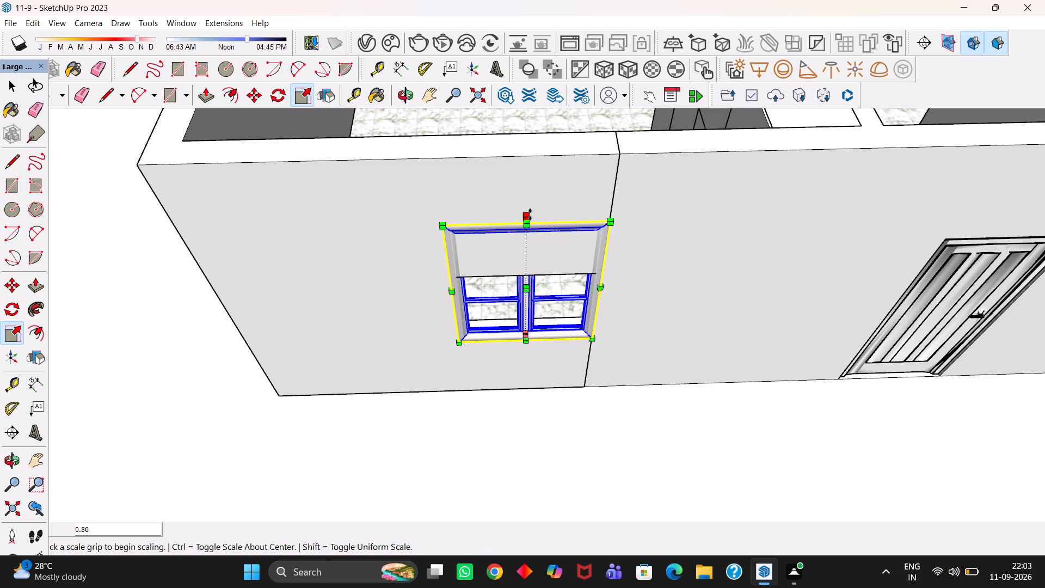
left_click(501, 275)
scroll(501, 303, "up", 6)
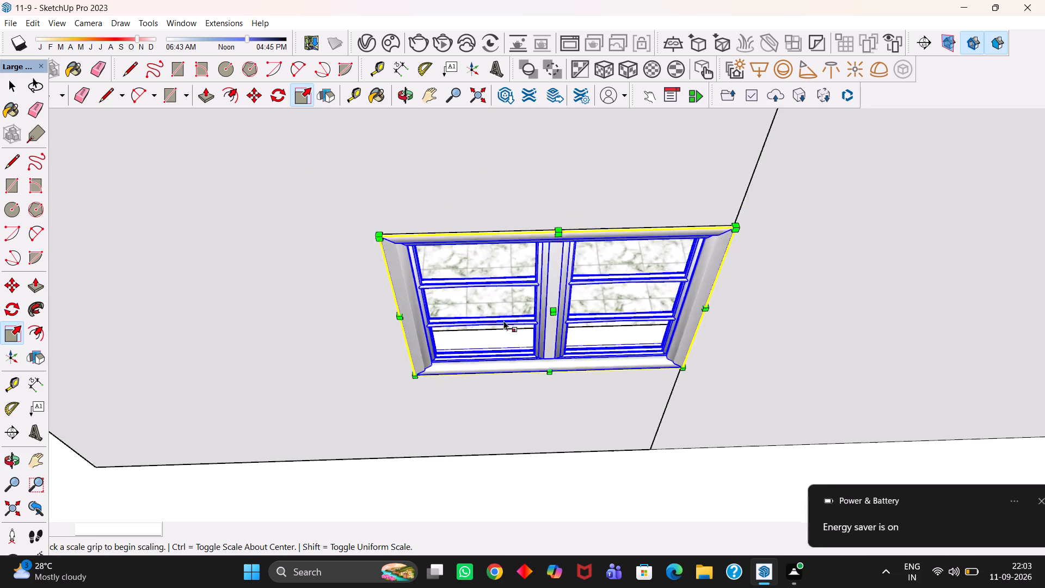
scroll(503, 321, "up", 1)
scroll(503, 321, "down", 13)
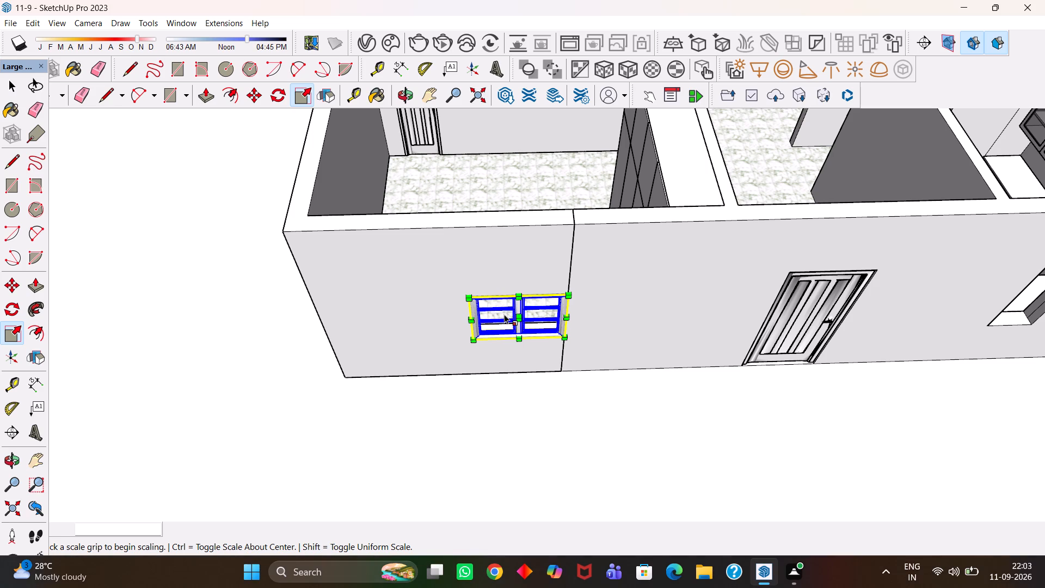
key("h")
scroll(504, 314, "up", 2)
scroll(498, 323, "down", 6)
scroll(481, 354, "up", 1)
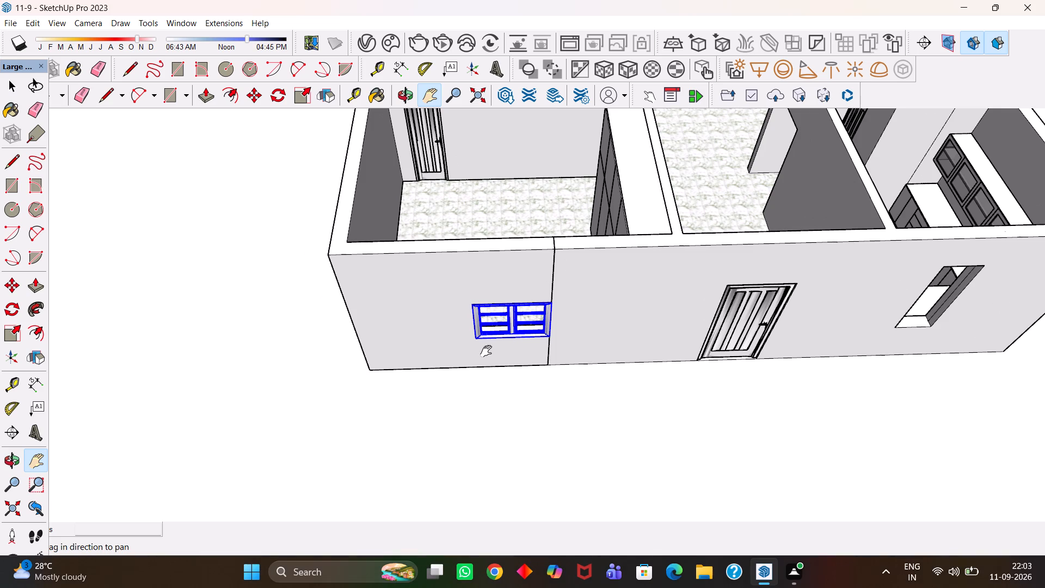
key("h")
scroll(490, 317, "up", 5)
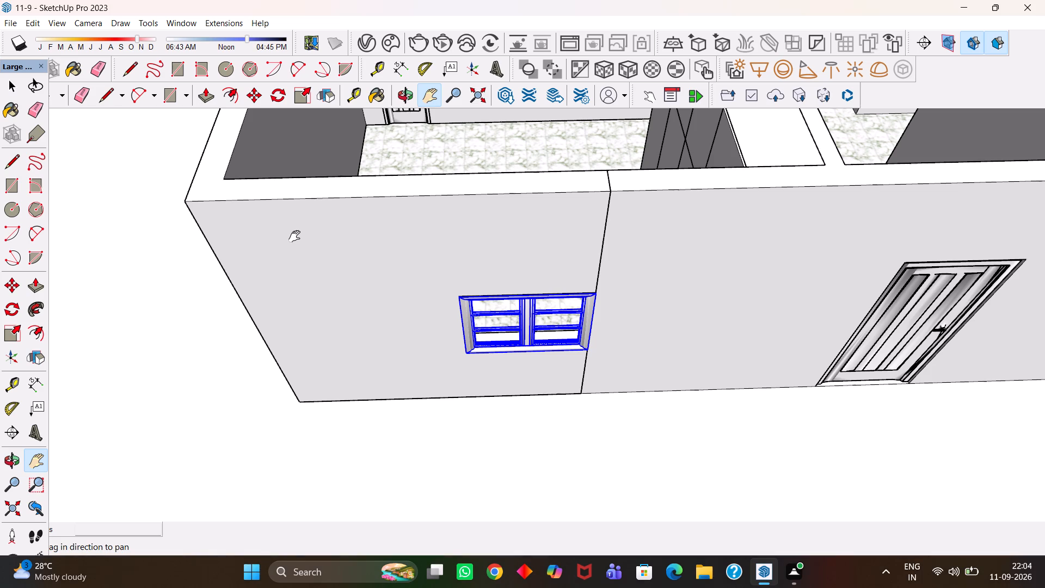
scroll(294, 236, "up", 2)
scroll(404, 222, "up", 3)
Copy the fitted window about 21 feet along the wall to the narrow opening on the other side of the entrance door.
scroll(429, 262, "down", 8)
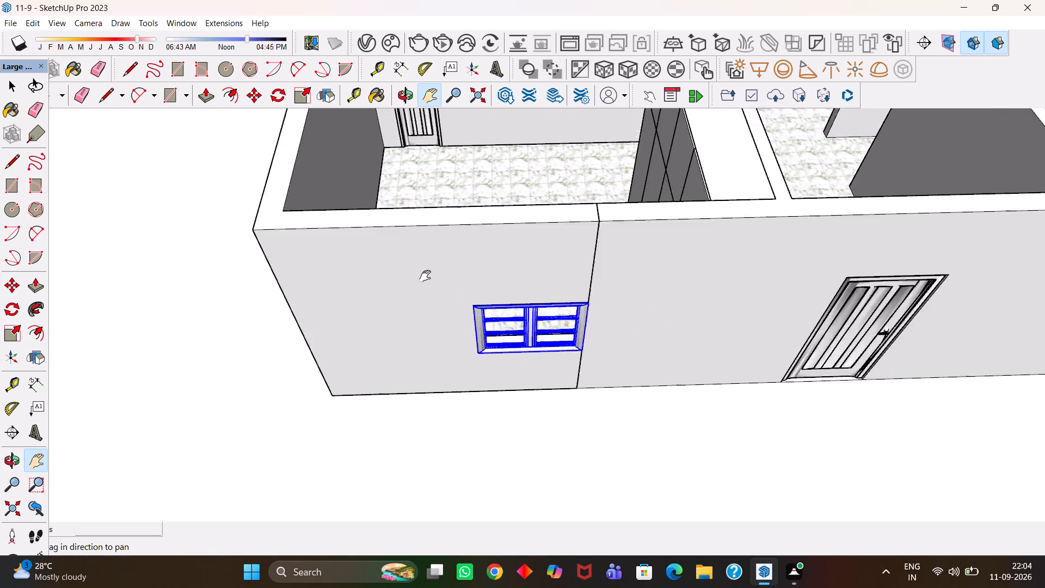
scroll(425, 276, "down", 2)
key("m")
left_click(542, 338)
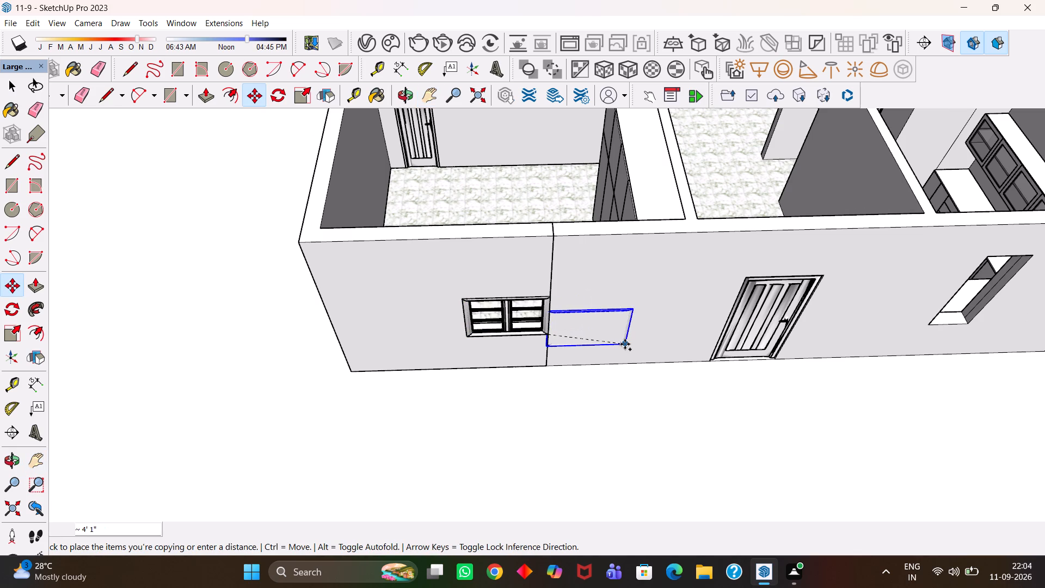
key("h")
scroll(625, 344, "down", 5)
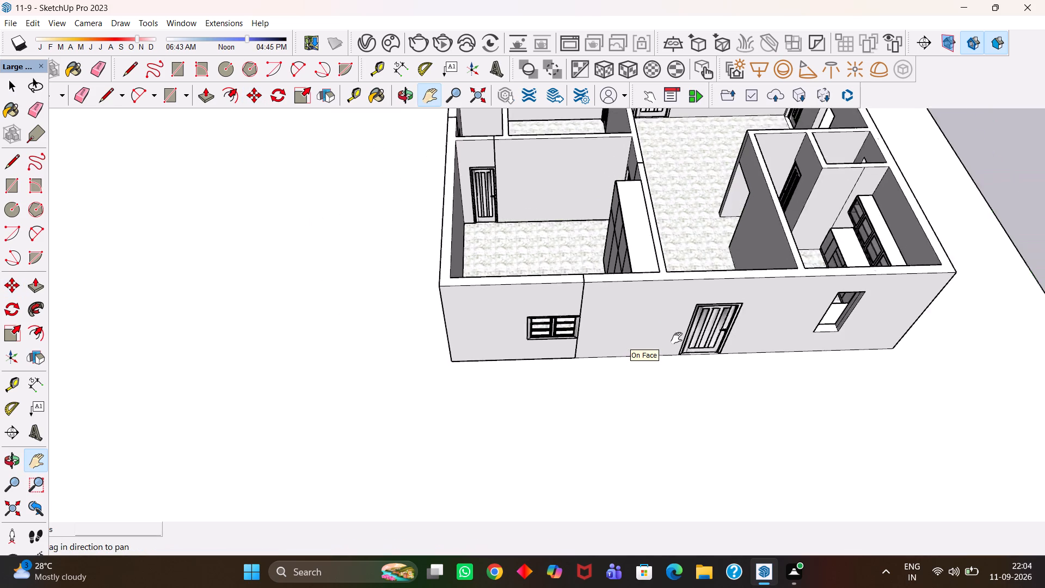
left_click_drag(718, 324, 520, 314)
scroll(684, 318, "up", 3)
left_click_drag(629, 305, 539, 387)
scroll(531, 388, "up", 1)
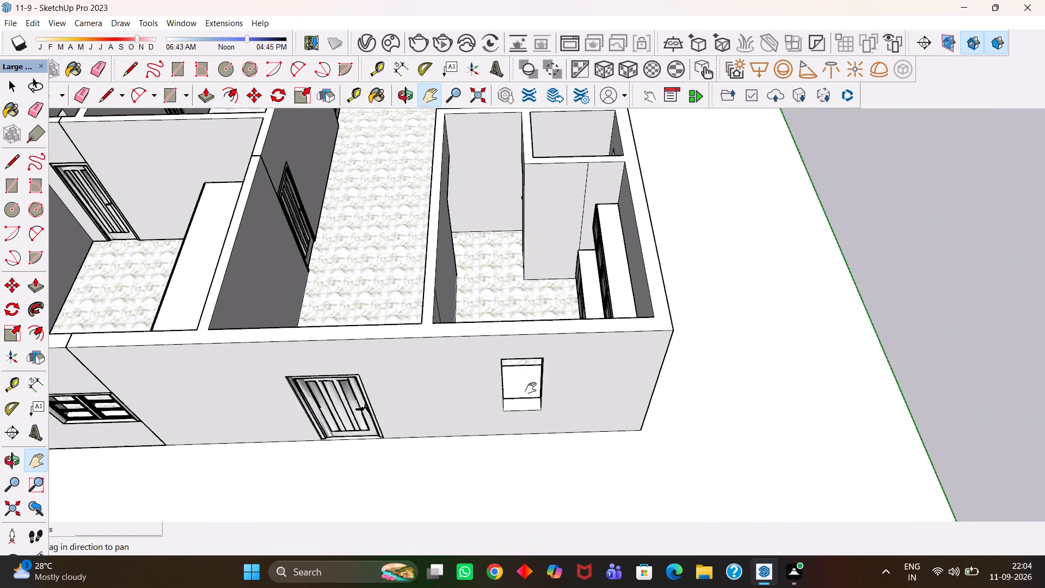
scroll(531, 388, "up", 4)
key("Escape")
left_click(549, 417)
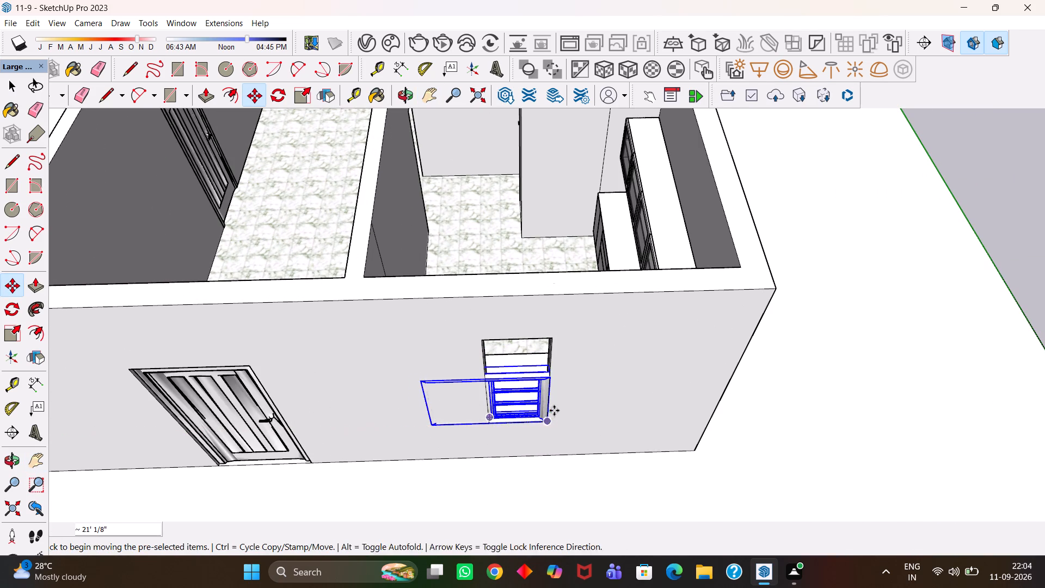
Widen the narrow opening by about 10 3/16" by pushing both of its side faces toward the house corner.
scroll(543, 395, "up", 6)
middle_click_drag(506, 381, 588, 406)
key("space")
left_click(629, 336)
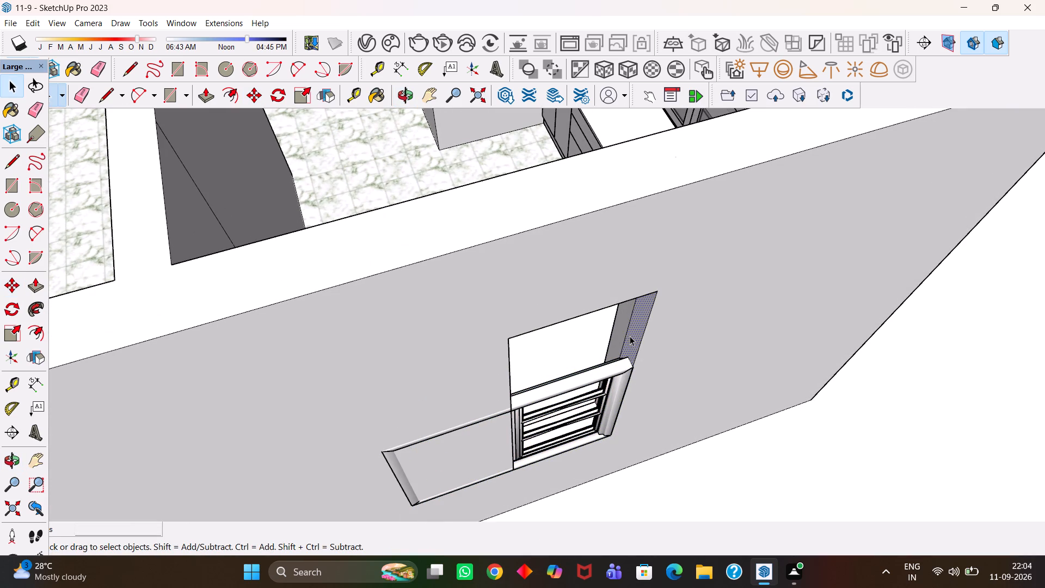
key("p")
left_click(630, 336)
left_click(681, 322)
key("space")
left_click(619, 329)
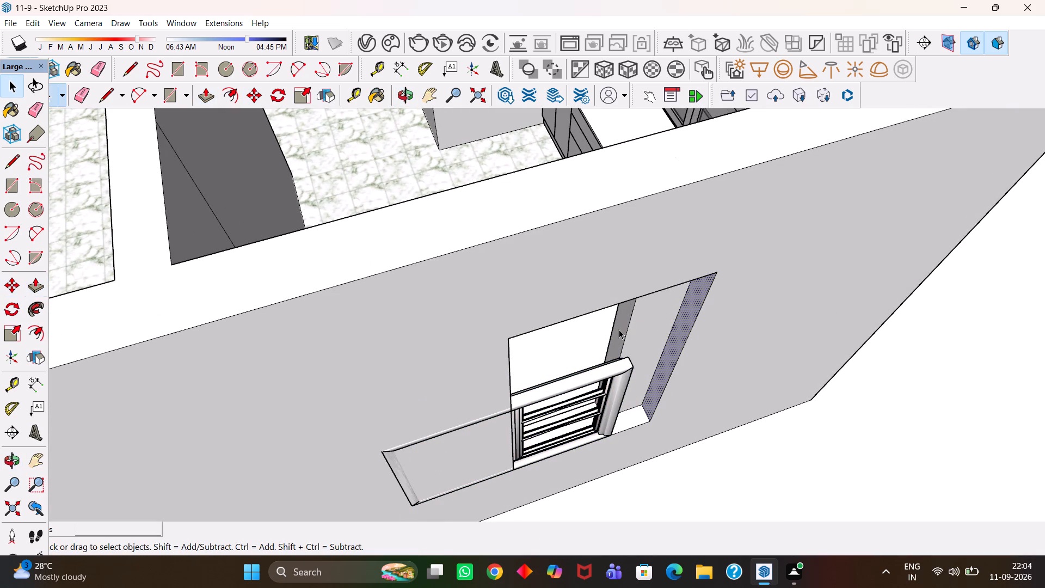
key("p")
left_click(622, 329)
left_click(682, 331)
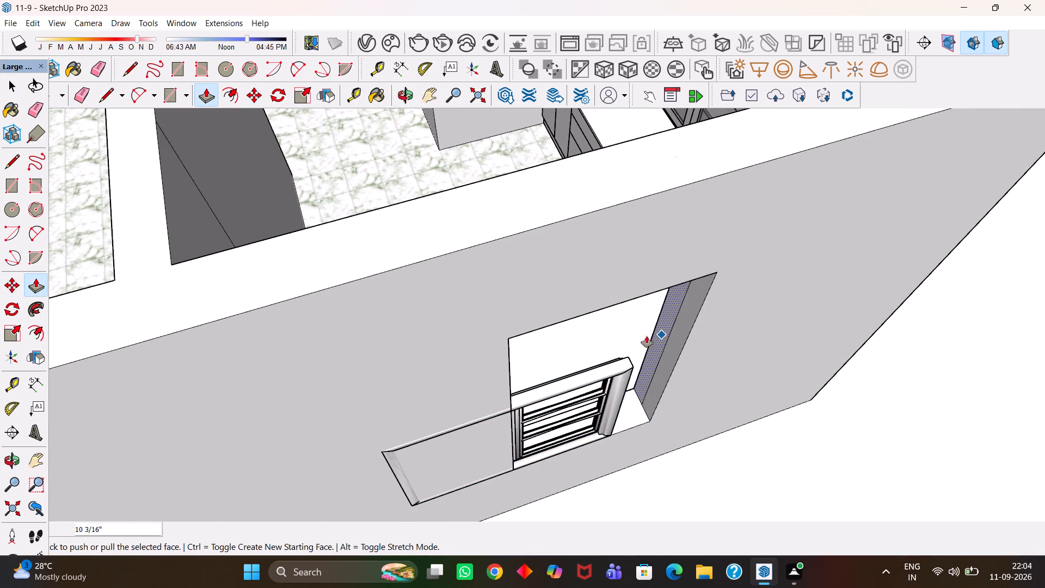
Move the copied window about 10 1/8" along the wall to the widened opening's far lower corner.
scroll(629, 347, "down", 4)
middle_click_drag(627, 382, 539, 380)
scroll(536, 381, "up", 2)
key("space")
left_click(551, 411)
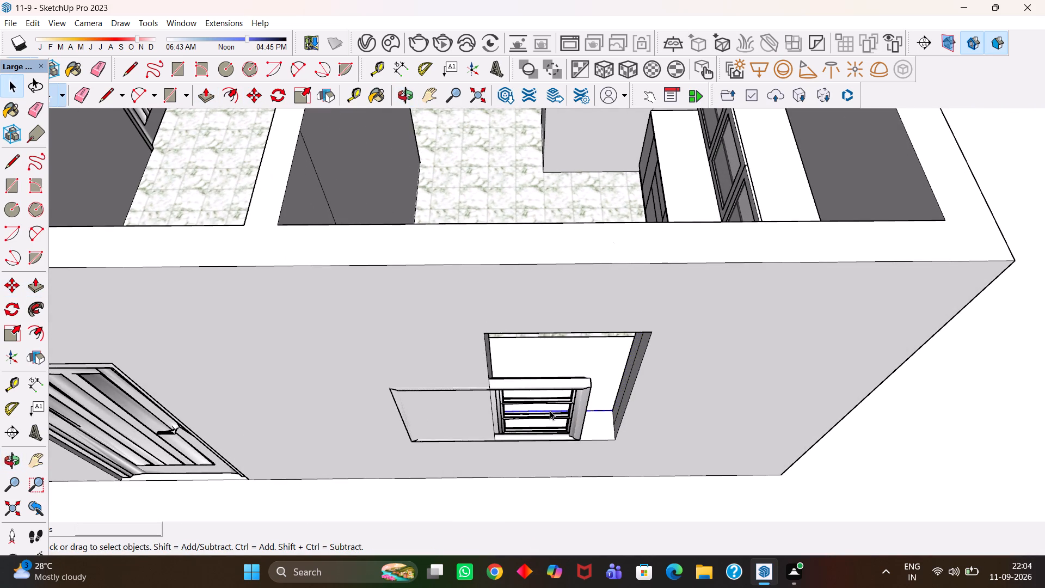
scroll(548, 411, "down", 11)
scroll(545, 413, "up", 1)
middle_click_drag(545, 413, 543, 388)
scroll(543, 388, "down", 2)
key("space")
left_click(856, 333)
left_click(550, 394)
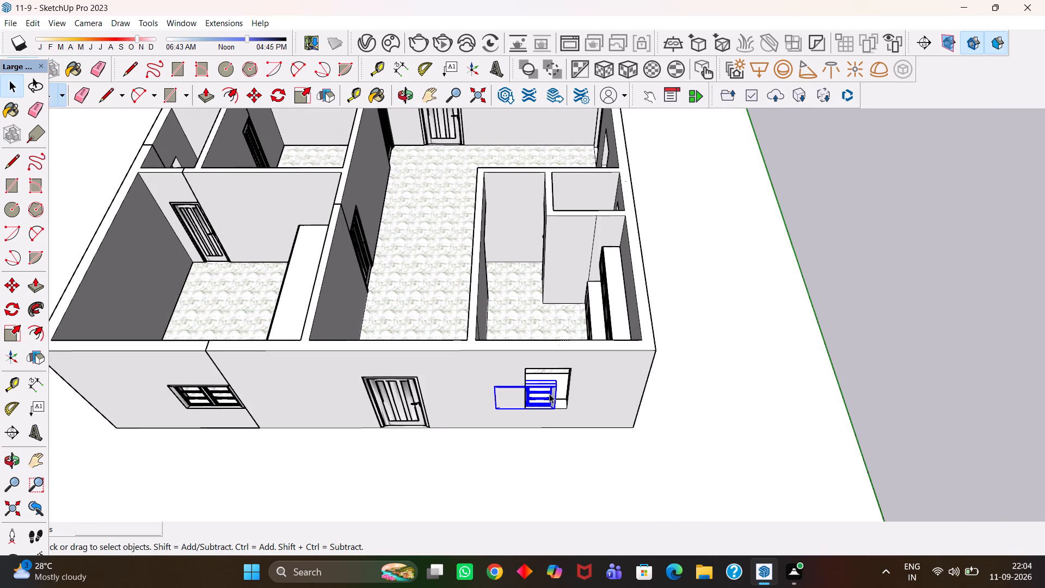
scroll(546, 402, "up", 7)
key("m")
left_click(555, 414)
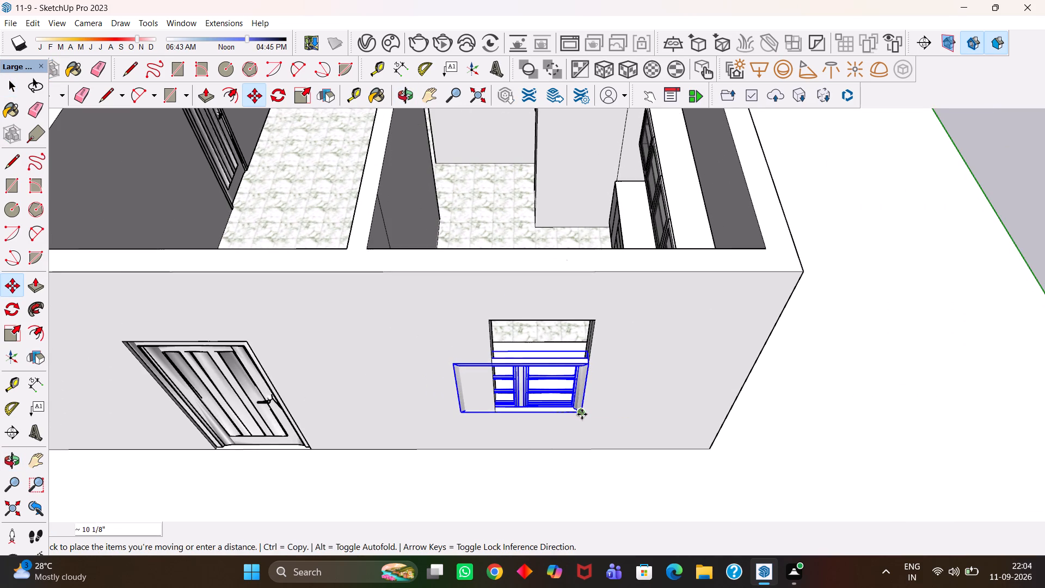
left_click(582, 414)
Scale the copied window narrower and taller so its frame fills the widened opening.
scroll(517, 404, "up", 3)
middle_click(494, 379)
scroll(494, 379, "up", 3)
key("s")
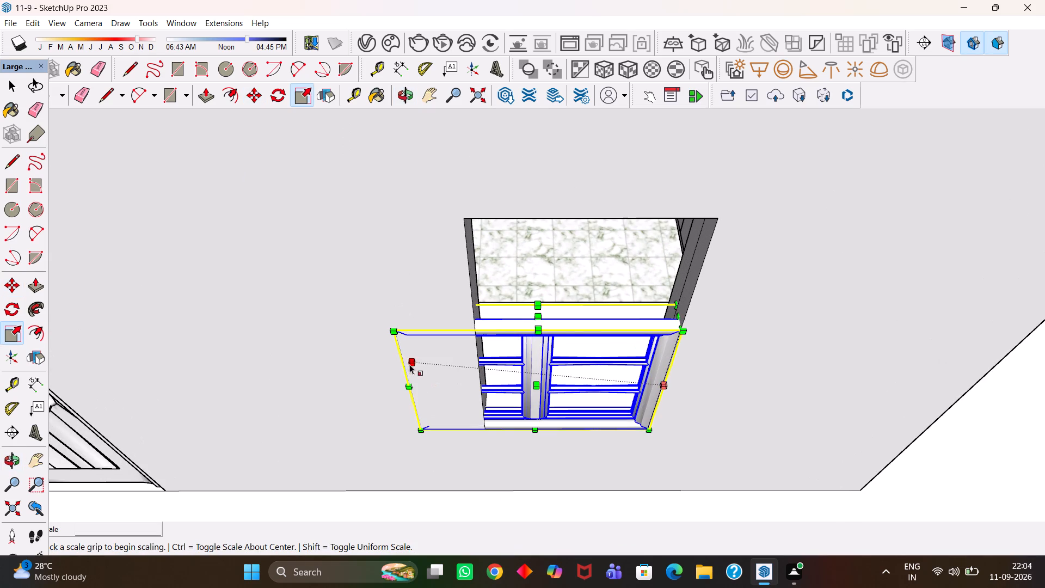
left_click(413, 375)
left_click(478, 363)
middle_click_drag(525, 323, 519, 354)
left_click(575, 340)
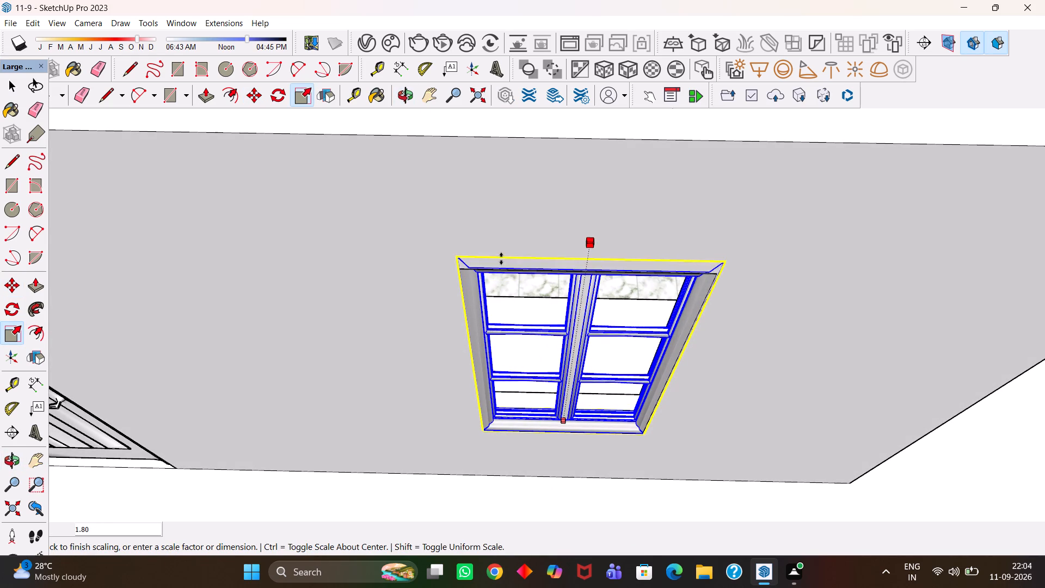
left_click(468, 269)
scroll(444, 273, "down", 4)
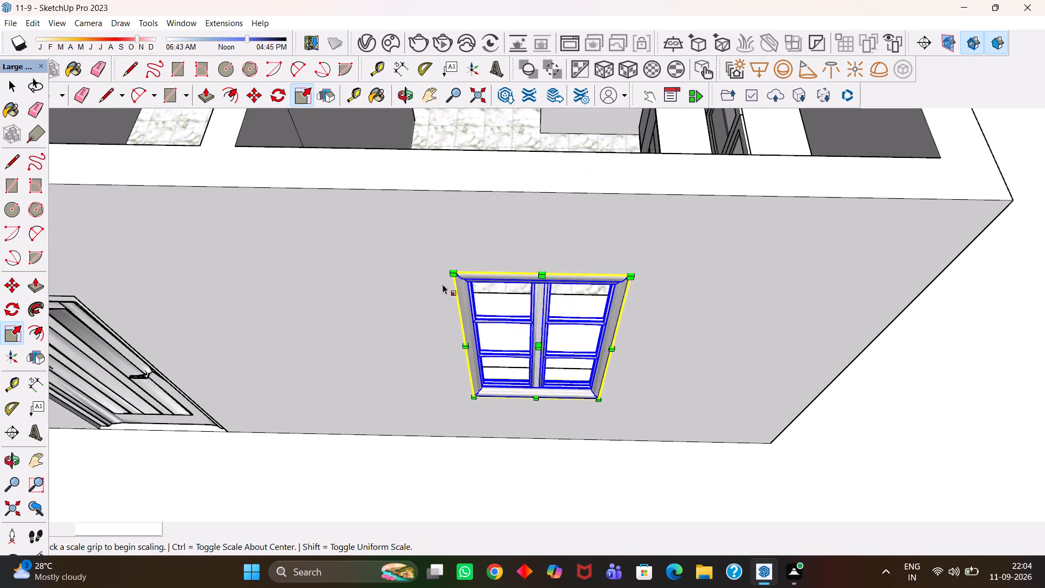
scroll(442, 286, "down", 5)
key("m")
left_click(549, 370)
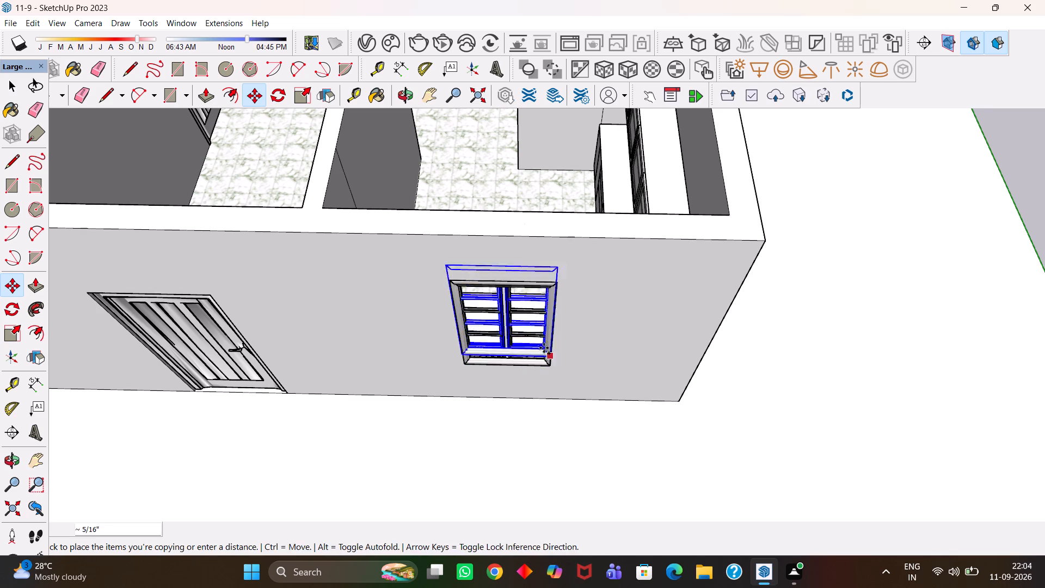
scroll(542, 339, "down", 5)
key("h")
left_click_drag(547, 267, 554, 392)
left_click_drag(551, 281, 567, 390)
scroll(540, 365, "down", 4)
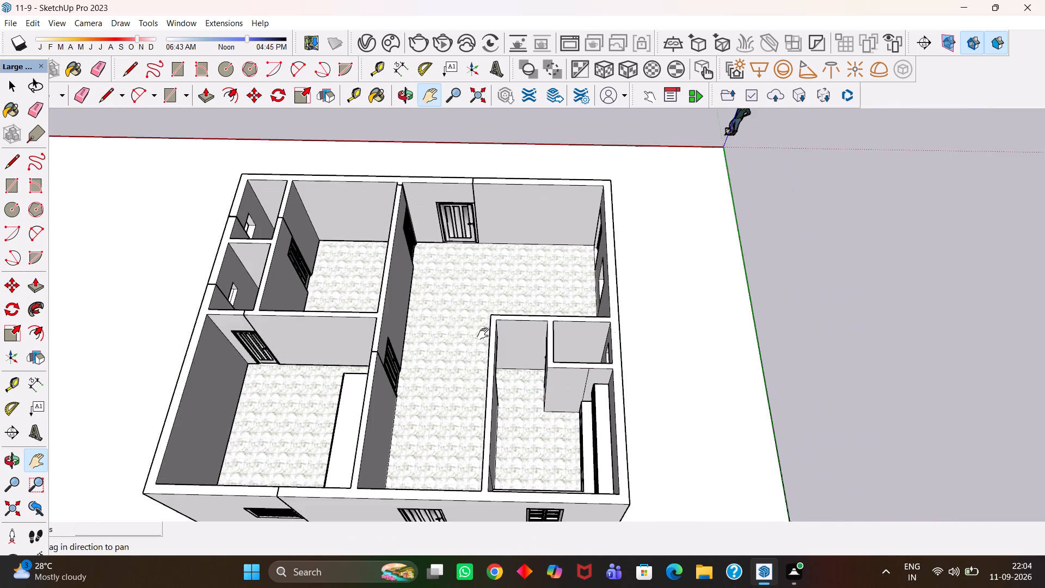
Examine the rooms and outer walls from several sides to find openings that still need a window.
middle_click_drag(483, 334, 457, 309)
scroll(457, 309, "up", 2)
left_click_drag(354, 302, 607, 364)
scroll(447, 304, "up", 4)
scroll(447, 304, "down", 6)
scroll(613, 340, "up", 1)
middle_click_drag(613, 341, 632, 339)
scroll(632, 339, "down", 2)
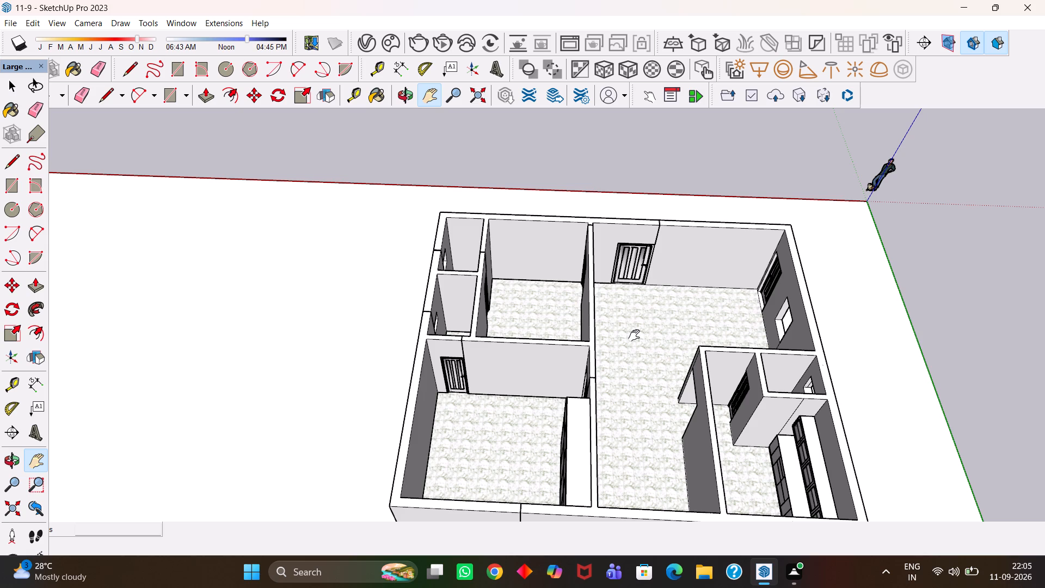
key("h")
scroll(626, 346, "down", 8)
scroll(529, 307, "up", 10)
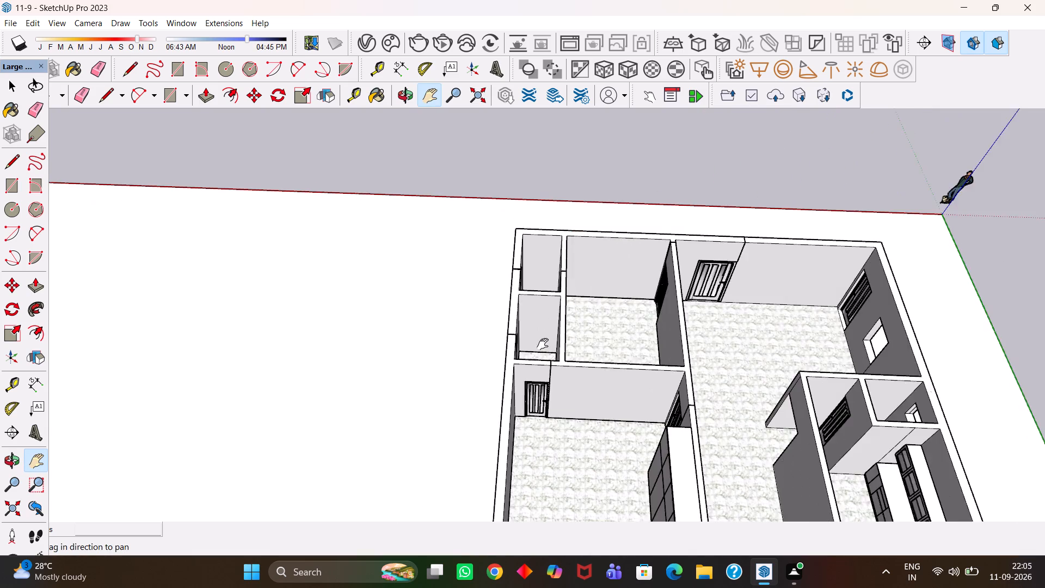
scroll(543, 344, "up", 3)
key("h")
left_click_drag(646, 359, 491, 341)
scroll(495, 340, "down", 6)
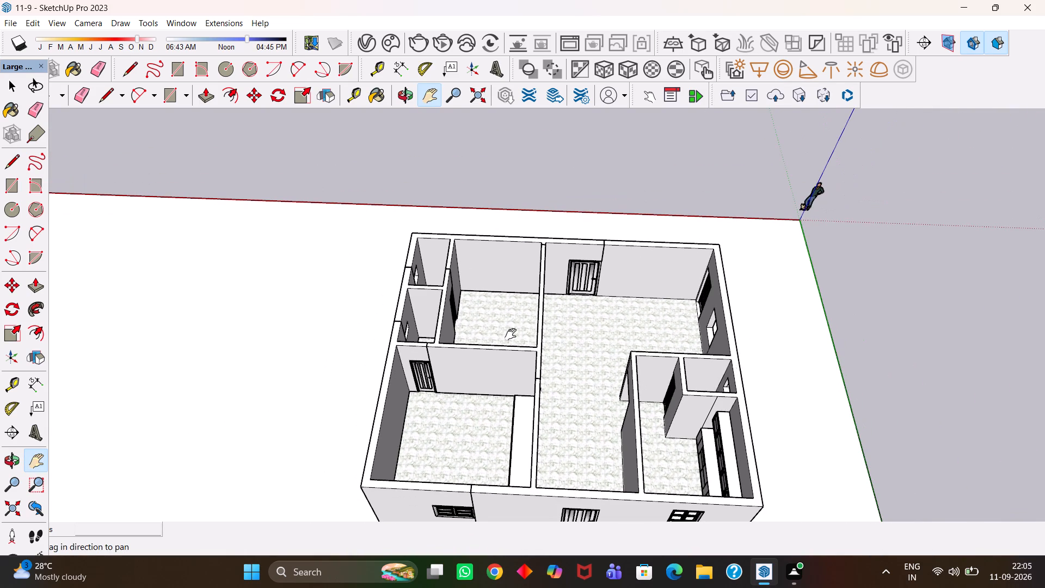
scroll(511, 334, "up", 6)
scroll(516, 332, "down", 9)
middle_click_drag(518, 350, 526, 370)
scroll(524, 363, "up", 5)
scroll(526, 370, "down", 5)
middle_click_drag(536, 412, 539, 369)
scroll(539, 369, "up", 7)
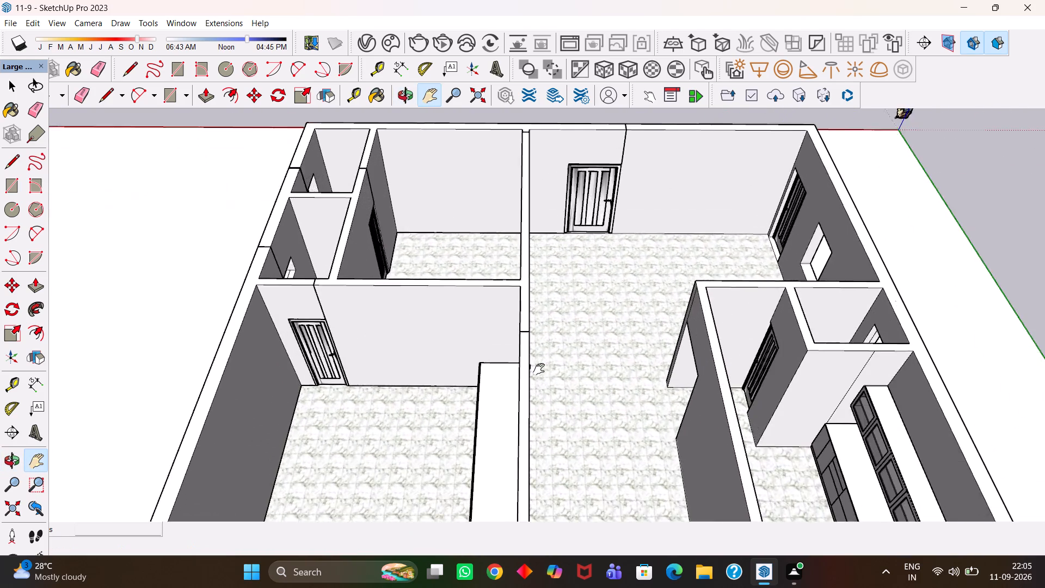
scroll(539, 369, "down", 5)
left_click_drag(632, 352, 569, 337)
scroll(539, 318, "down", 5)
middle_click_drag(560, 310, 573, 393)
scroll(573, 391, "up", 6)
scroll(564, 387, "down", 6)
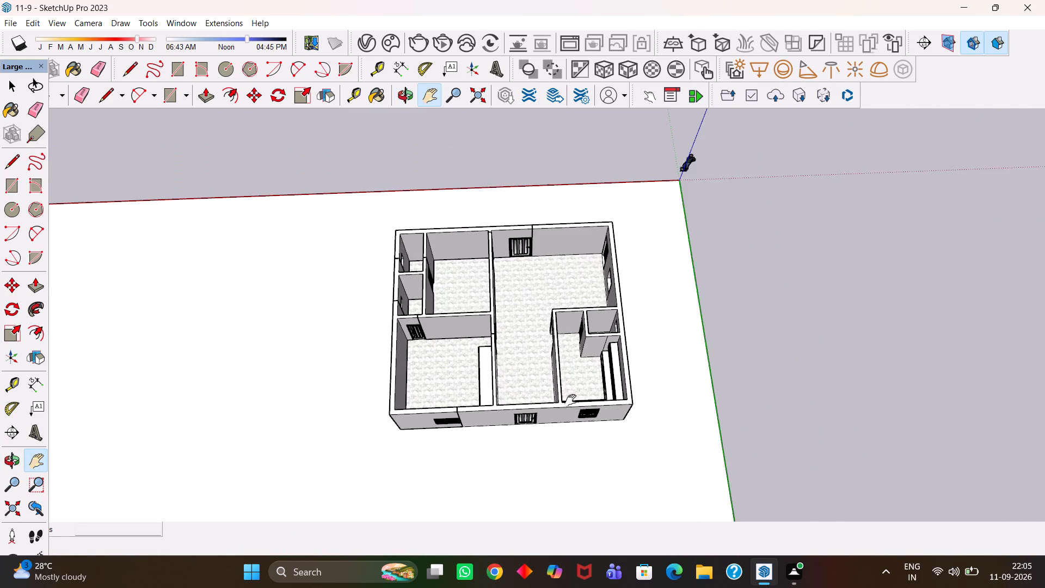
middle_click_drag(589, 426, 558, 329)
scroll(558, 329, "up", 5)
scroll(556, 329, "down", 6)
scroll(603, 299, "up", 8)
middle_click_drag(644, 336, 718, 336)
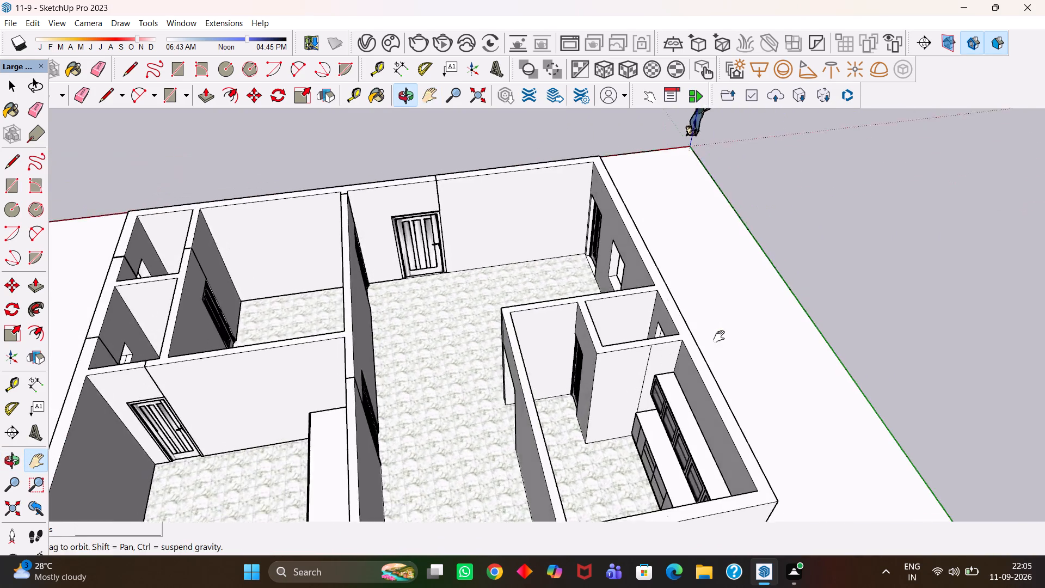
scroll(664, 332, "down", 3)
middle_click_drag(521, 316, 739, 356)
scroll(739, 356, "down", 3)
middle_click_drag(523, 314, 647, 318)
scroll(551, 320, "up", 4)
scroll(647, 313, "down", 2)
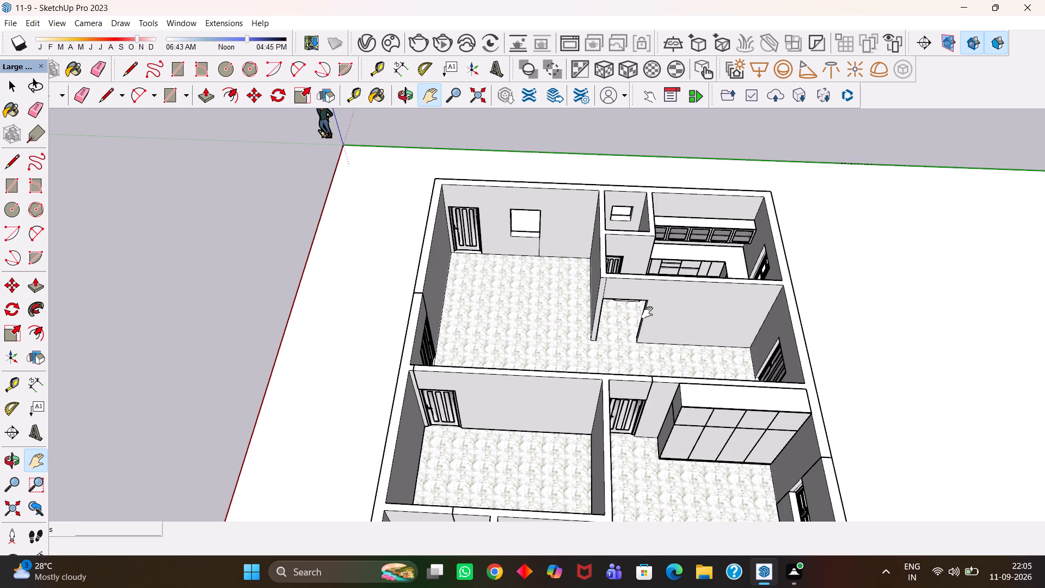
key("h")
scroll(525, 262, "up", 7)
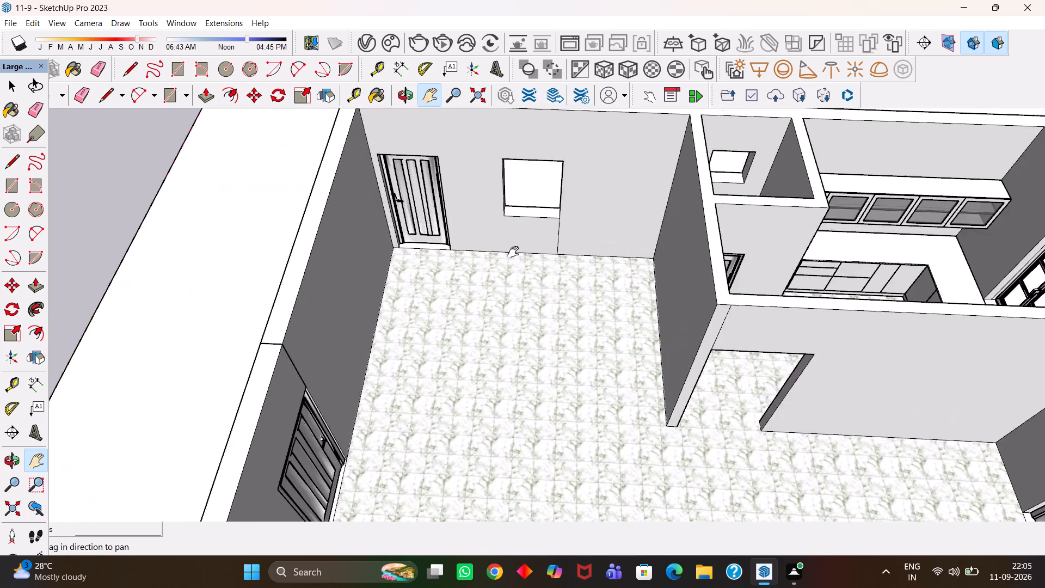
scroll(513, 252, "down", 10)
scroll(562, 258, "up", 1)
middle_click_drag(562, 258, 586, 285)
scroll(586, 285, "up", 3)
key("h")
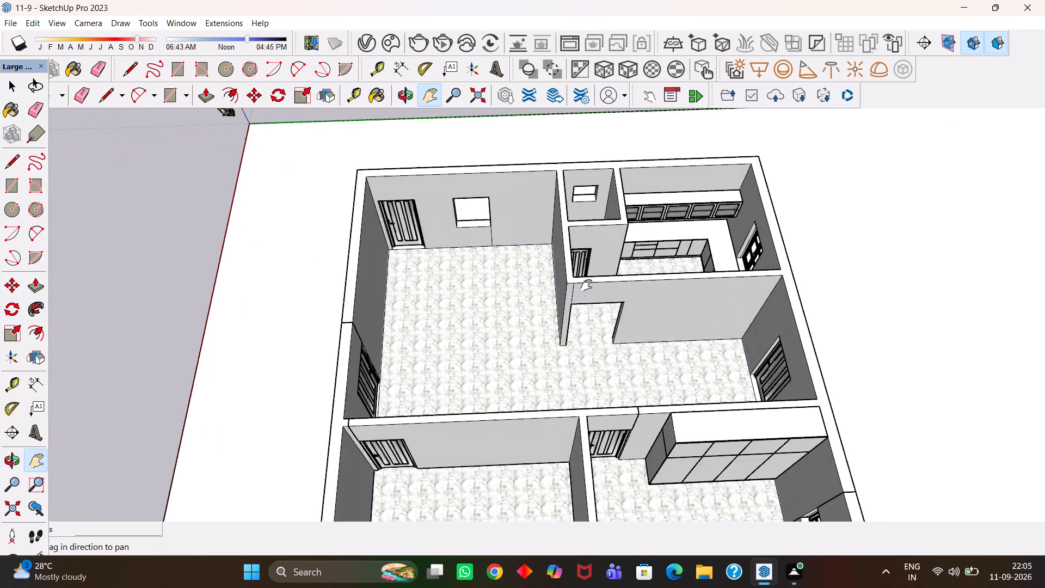
scroll(586, 285, "down", 9)
scroll(602, 359, "up", 5)
key("h")
scroll(599, 362, "down", 6)
left_click_drag(607, 387, 533, 284)
scroll(490, 314, "up", 2)
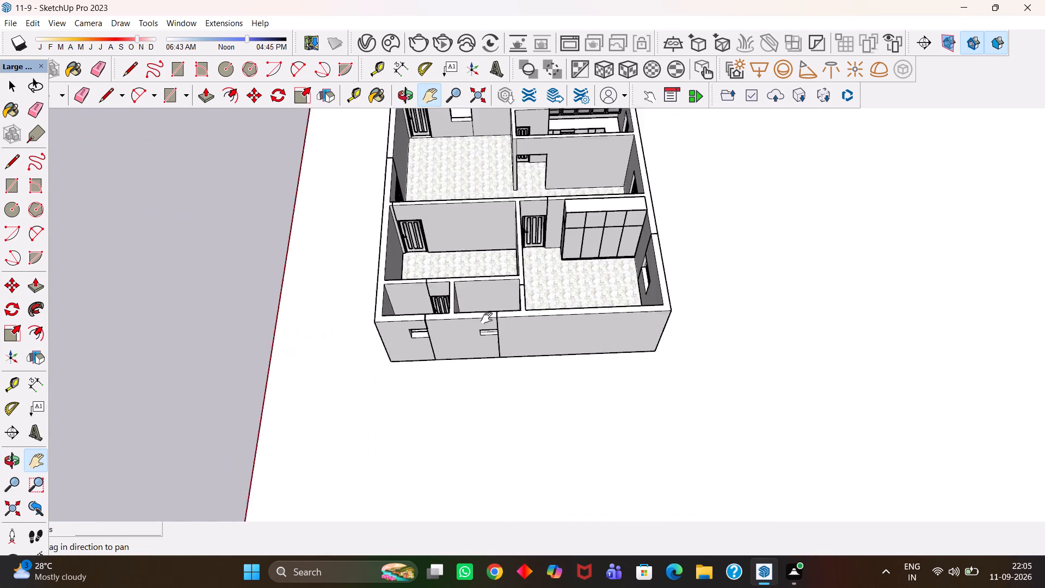
scroll(487, 318, "up", 7)
key("h")
scroll(425, 283, "down", 5)
left_click_drag(428, 240, 362, 308)
scroll(517, 278, "up", 3)
left_click_drag(491, 209, 509, 344)
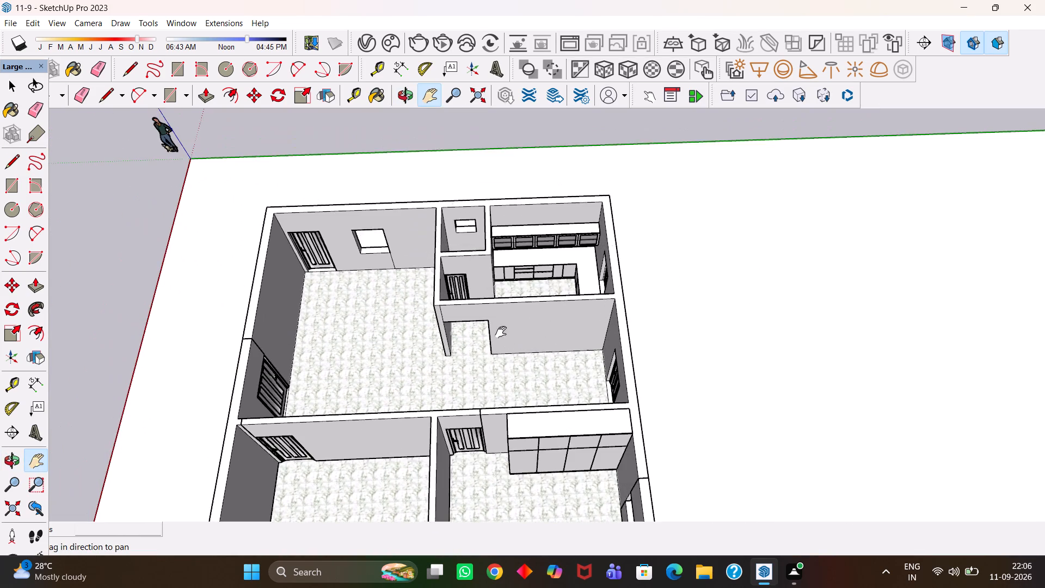
scroll(484, 266, "up", 4)
scroll(484, 266, "down", 5)
key("h")
scroll(597, 357, "up", 8)
scroll(597, 357, "down", 6)
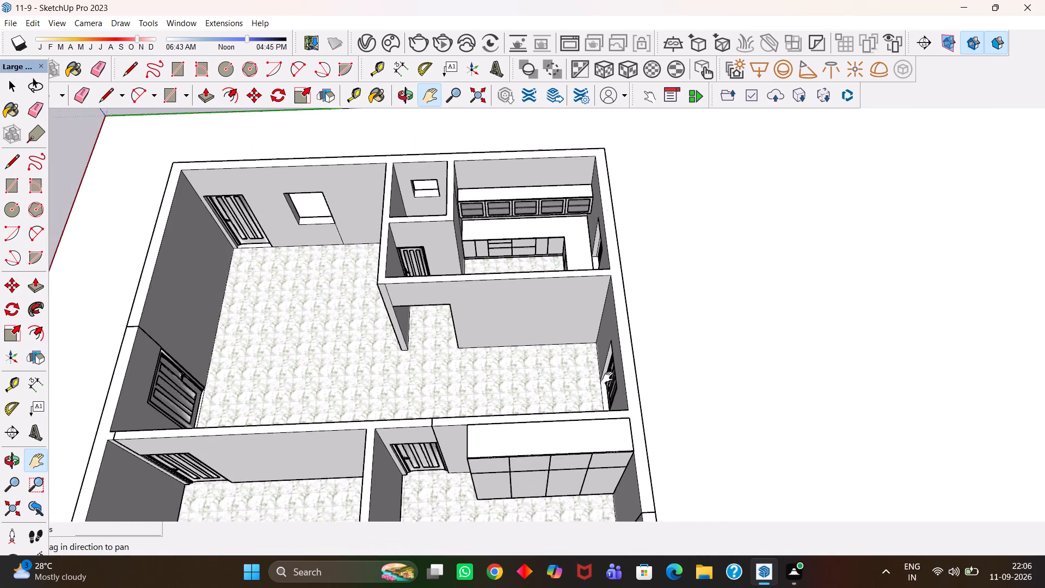
Copy the wide window from the entrance wall to the open ground outside the large room's empty window opening.
middle_click_drag(724, 400, 419, 317)
scroll(420, 317, "down", 2)
left_click_drag(366, 338, 389, 332)
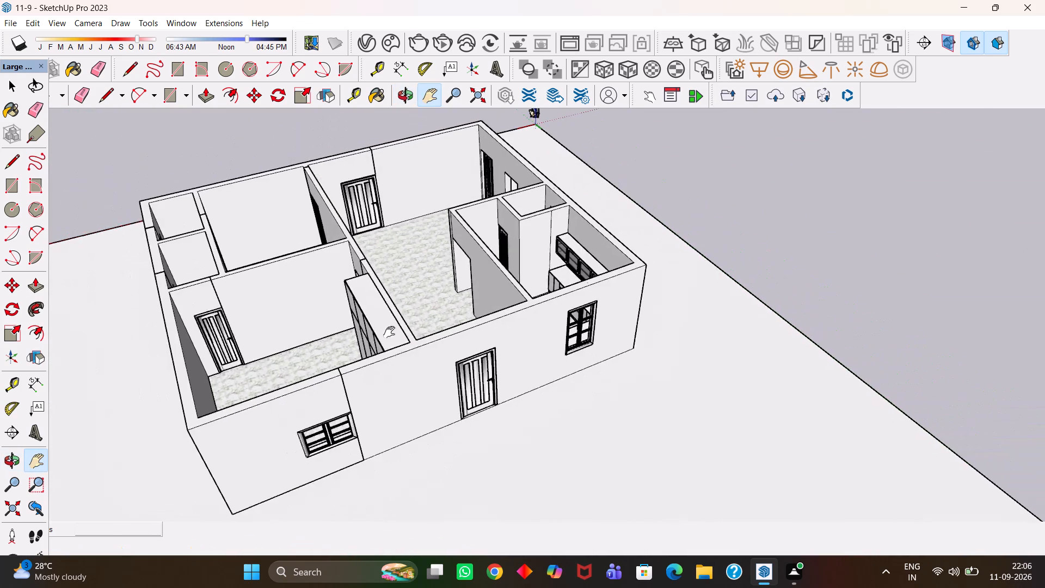
left_click_drag(389, 332, 469, 289)
scroll(466, 354, "up", 3)
middle_click_drag(460, 371, 381, 375)
scroll(379, 375, "up", 3)
middle_click_drag(400, 372, 415, 372)
scroll(408, 372, "up", 2)
key("space")
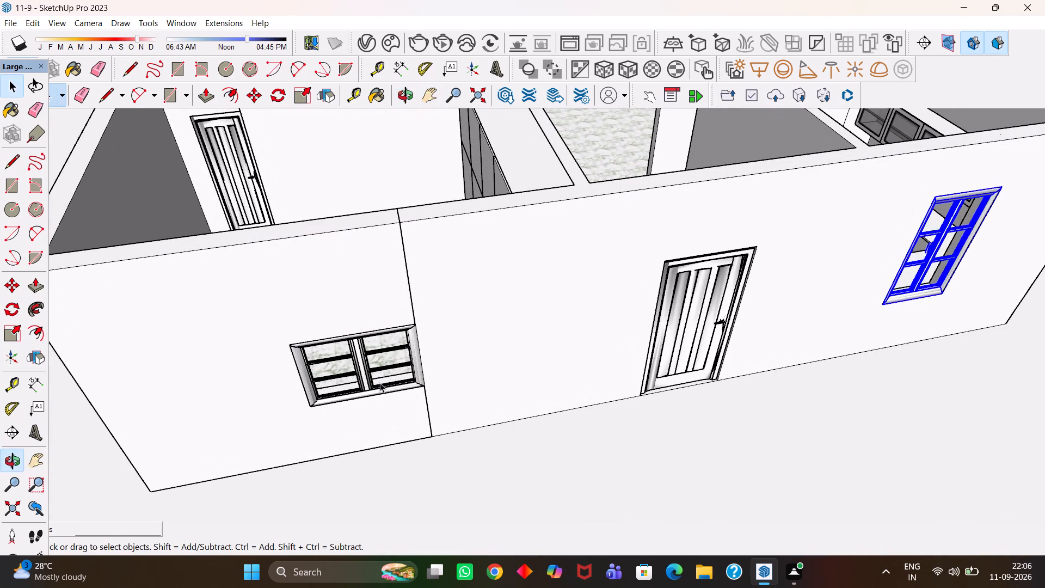
left_click(368, 383)
scroll(367, 383, "down", 4)
key("m")
left_click(399, 387)
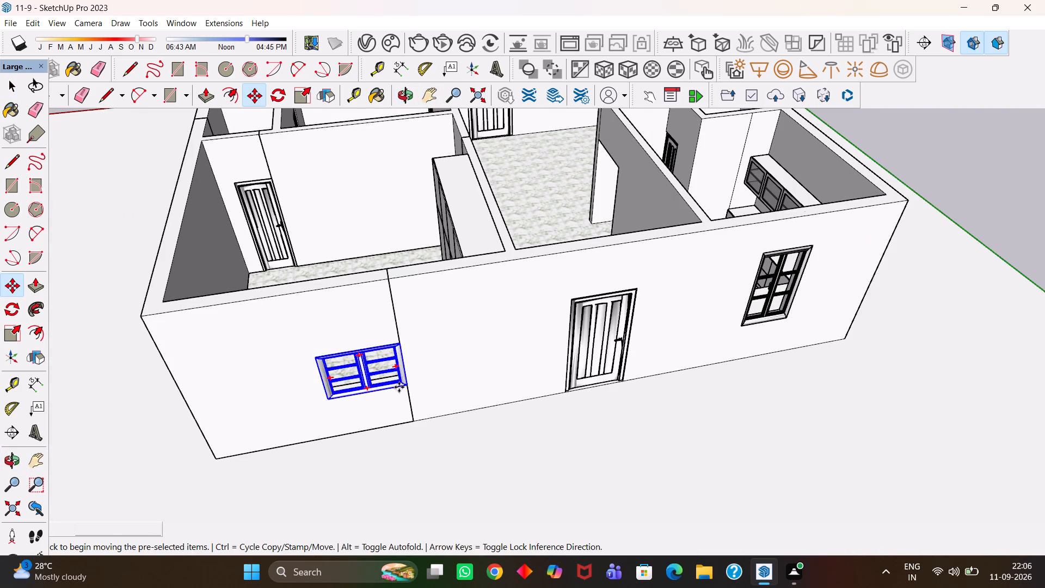
scroll(375, 353, "down", 5)
key("h")
left_click_drag(378, 298, 379, 410)
middle_click_drag(414, 401, 609, 416)
scroll(483, 305, "up", 2)
middle_click_drag(485, 305, 487, 305)
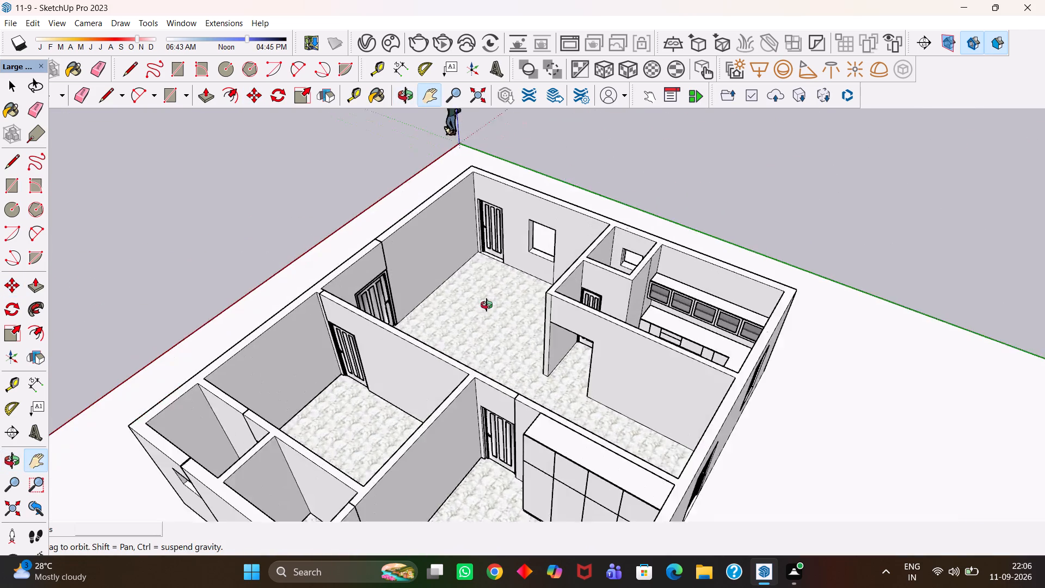
middle_click_drag(487, 305, 616, 351)
scroll(616, 351, "up", 1)
key("h")
left_click_drag(583, 291, 548, 414)
scroll(396, 359, "up", 3)
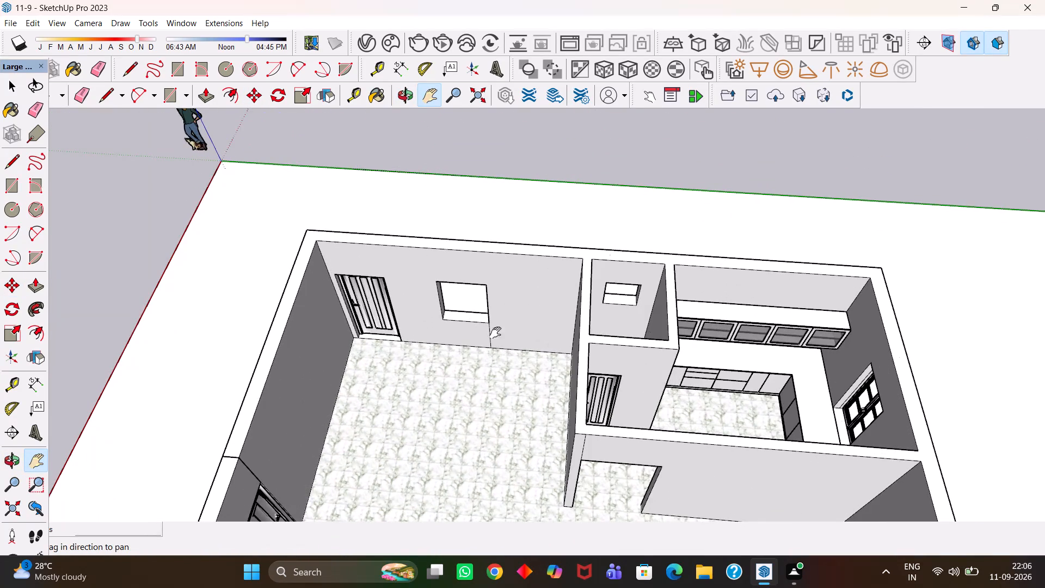
middle_click_drag(385, 332, 474, 330)
scroll(389, 332, "up", 1)
scroll(474, 330, "down", 2)
left_click_drag(479, 298, 496, 378)
middle_click_drag(501, 380, 472, 382)
key("Escape")
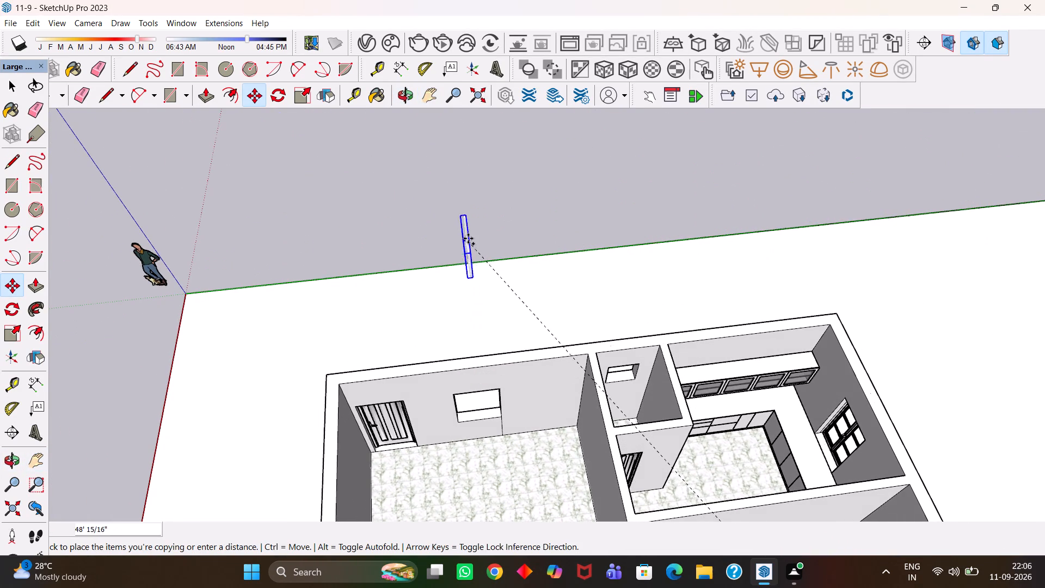
left_click(458, 291)
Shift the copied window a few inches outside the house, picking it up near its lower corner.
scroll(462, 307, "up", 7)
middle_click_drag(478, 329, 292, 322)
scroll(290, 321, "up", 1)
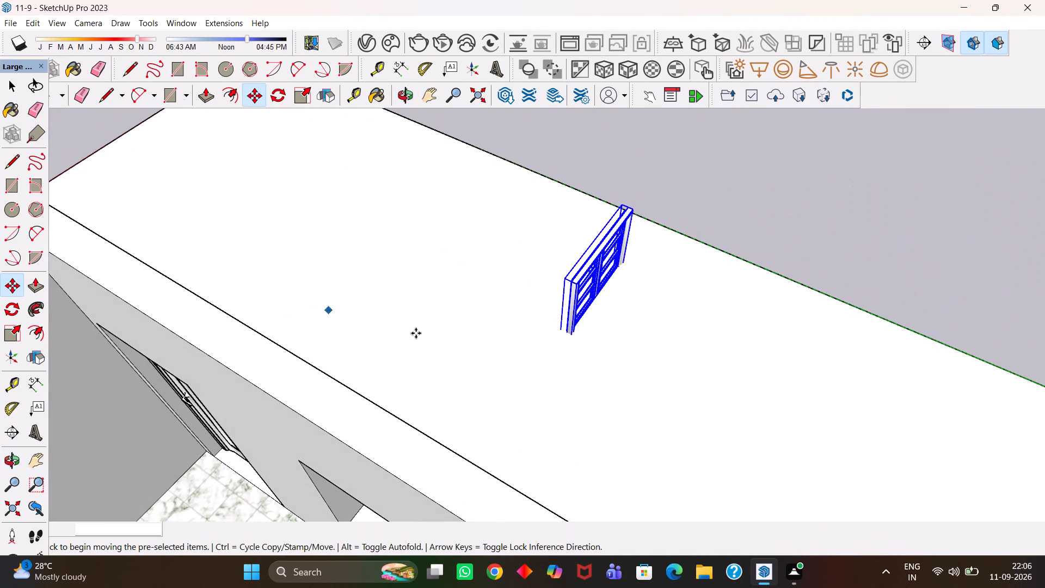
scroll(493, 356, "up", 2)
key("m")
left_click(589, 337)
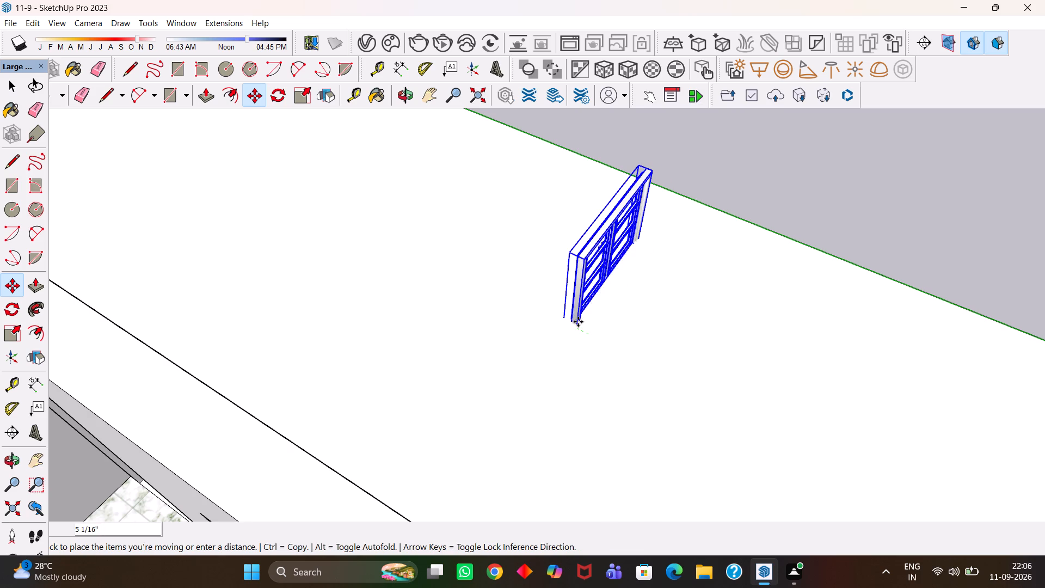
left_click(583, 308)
Examine the copied window's frame and lower corner up close.
scroll(576, 313, "up", 4)
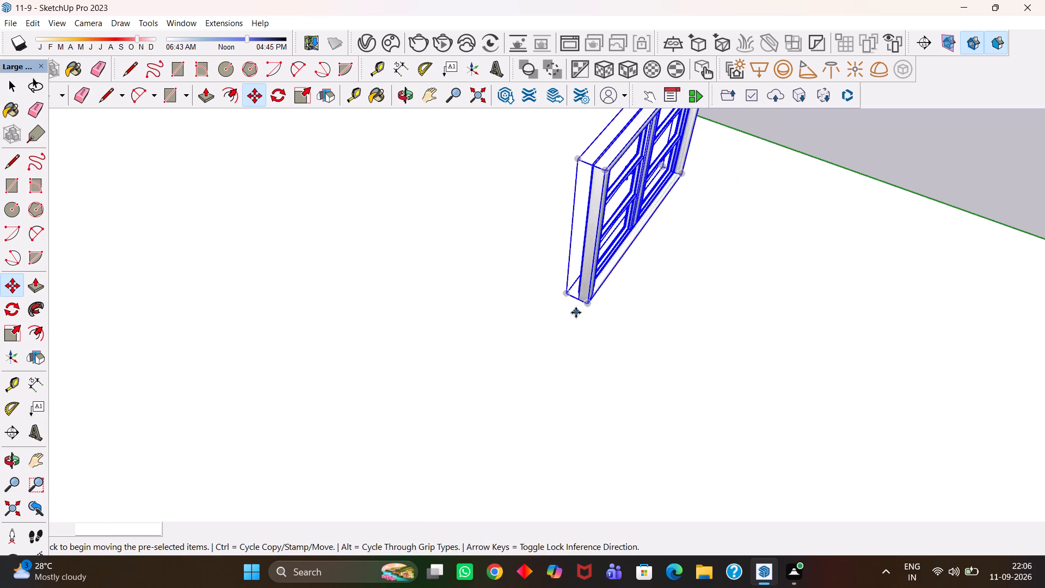
scroll(576, 313, "up", 3)
middle_click_drag(556, 313, 500, 314)
key("h")
left_click_drag(611, 296, 478, 314)
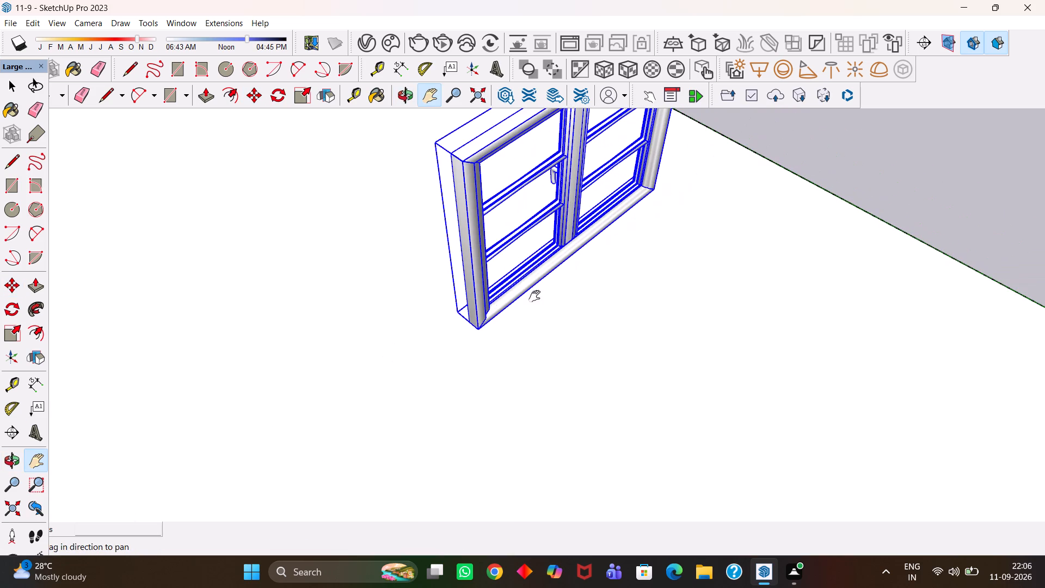
left_click_drag(562, 290, 474, 359)
scroll(471, 360, "down", 4)
middle_click_drag(471, 372, 444, 344)
scroll(439, 345, "up", 6)
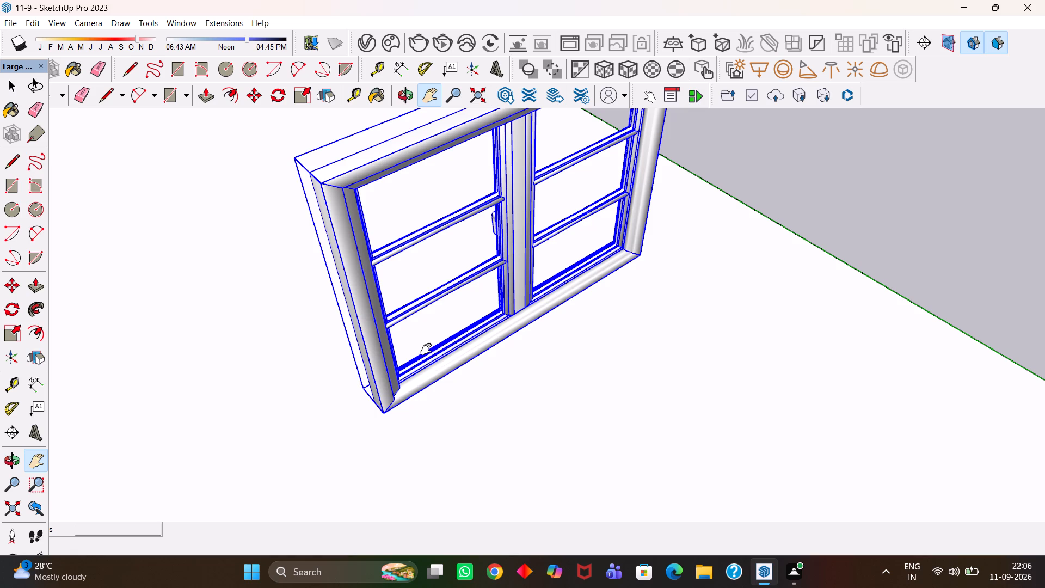
scroll(445, 324, "up", 4)
scroll(445, 324, "down", 7)
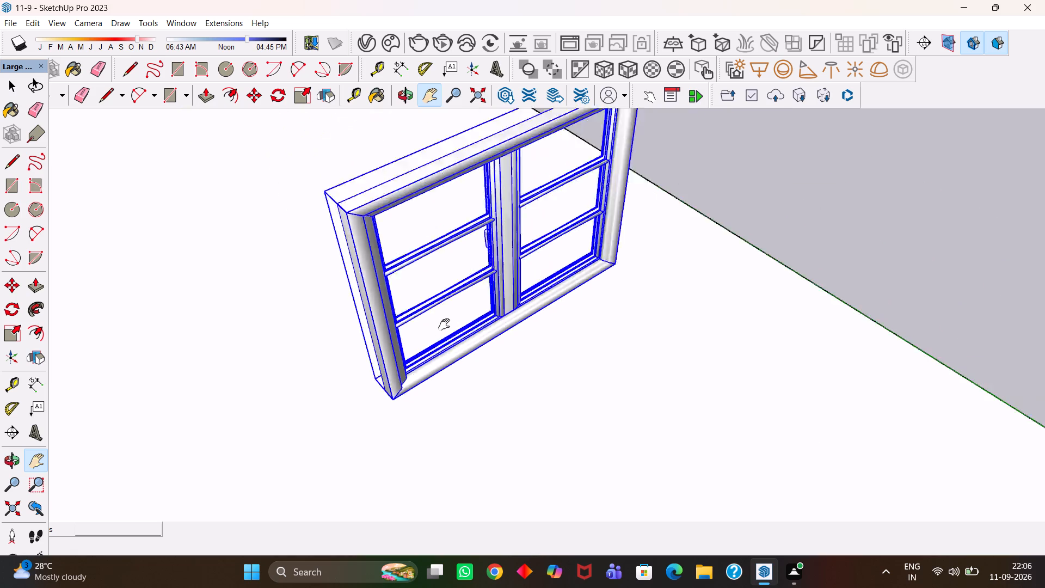
scroll(444, 324, "down", 2)
scroll(475, 329, "up", 7)
scroll(475, 329, "down", 6)
scroll(475, 329, "up", 1)
scroll(475, 329, "down", 8)
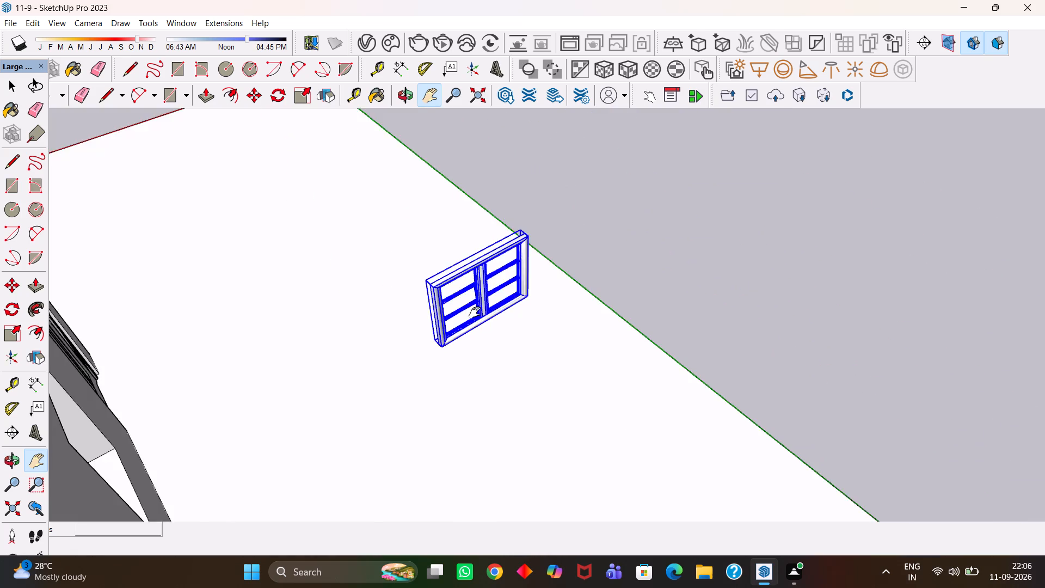
scroll(475, 313, "down", 6)
left_click_drag(444, 317, 498, 303)
scroll(501, 304, "up", 2)
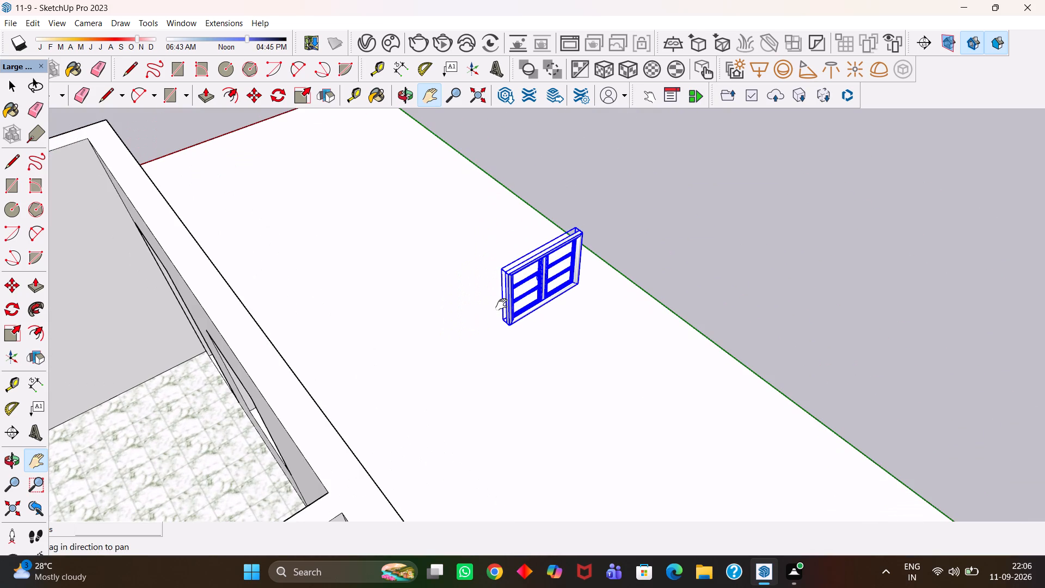
Move the copied window about 11 feet by its lower corner onto the inner sill edge of the large room's opening.
key("m")
key("Return")
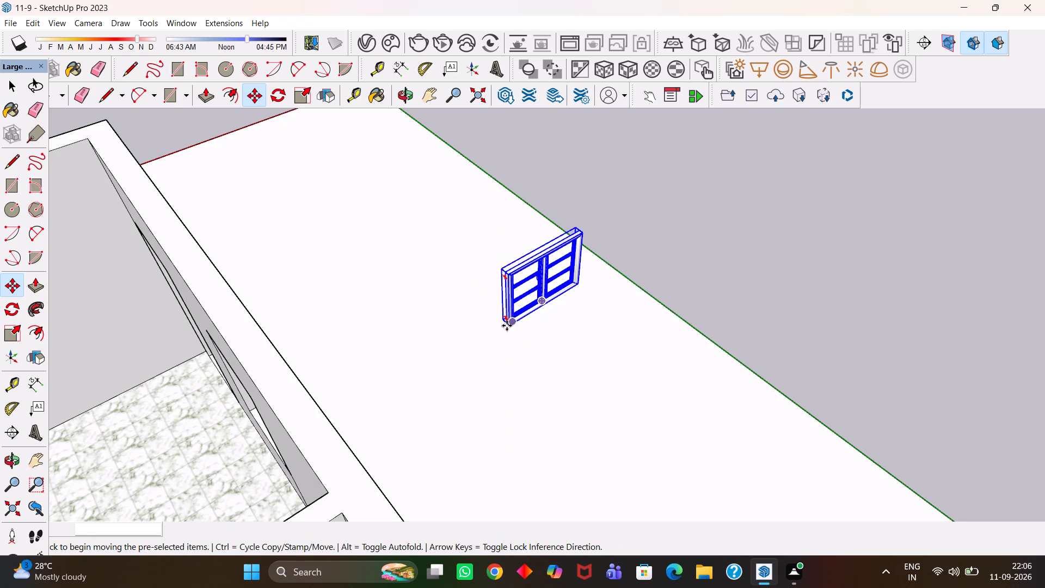
left_click(507, 326)
scroll(337, 374, "down", 4)
scroll(305, 391, "up", 6)
scroll(269, 419, "up", 1)
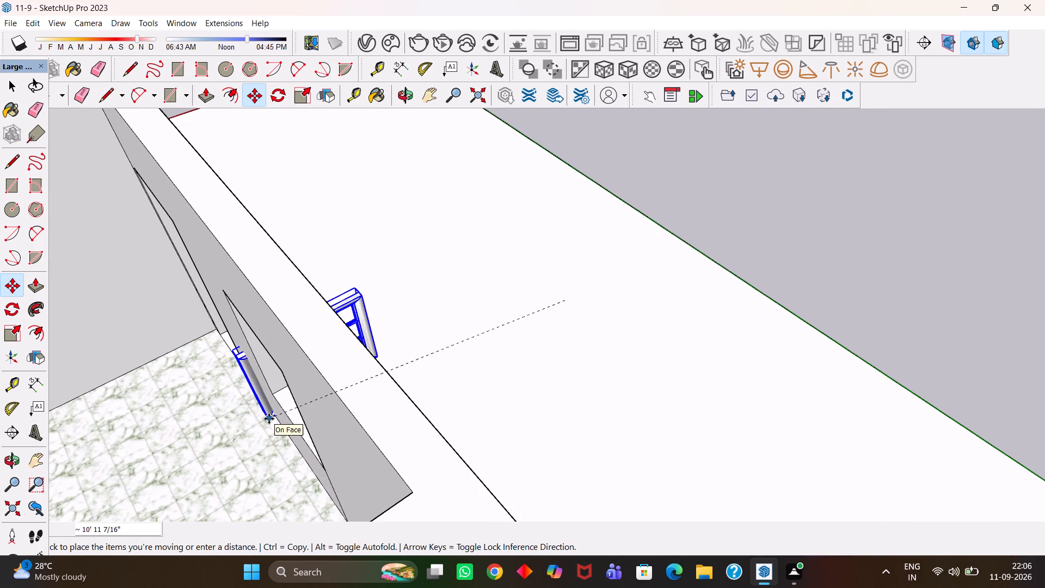
key("h")
left_click_drag(269, 419, 447, 383)
scroll(456, 418, "up", 3)
scroll(522, 395, "up", 1)
middle_click_drag(522, 395, 541, 397)
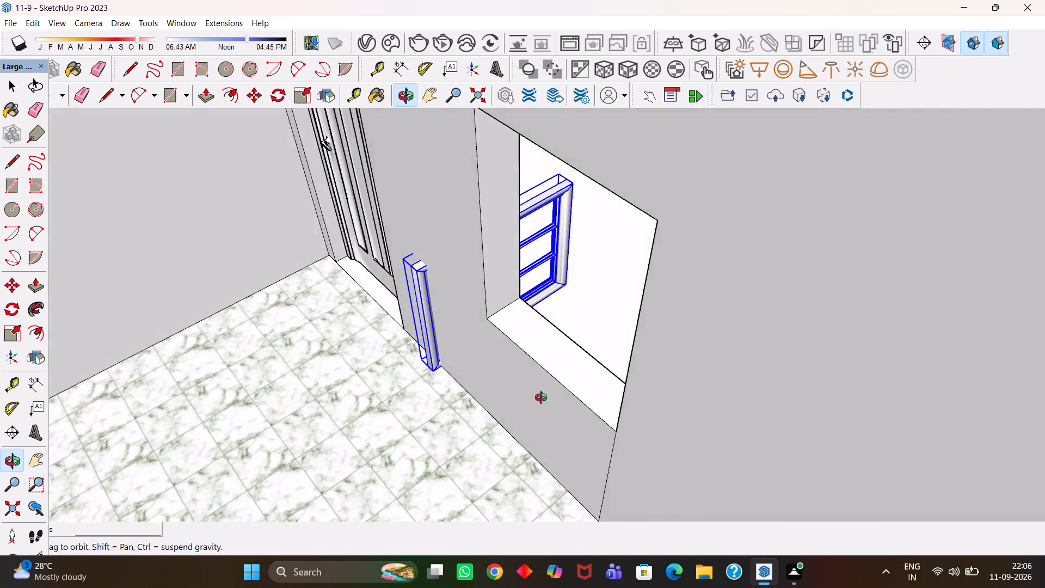
middle_click_drag(541, 397, 562, 399)
key("Escape")
scroll(547, 364, "up", 3)
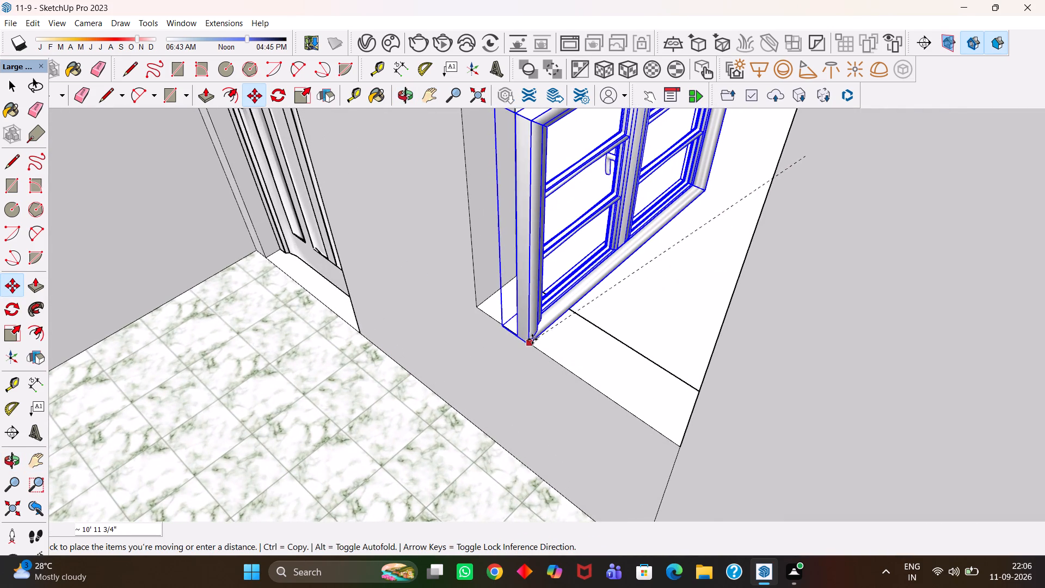
left_click(532, 339)
scroll(532, 339, "up", 7)
middle_click_drag(551, 348, 574, 352)
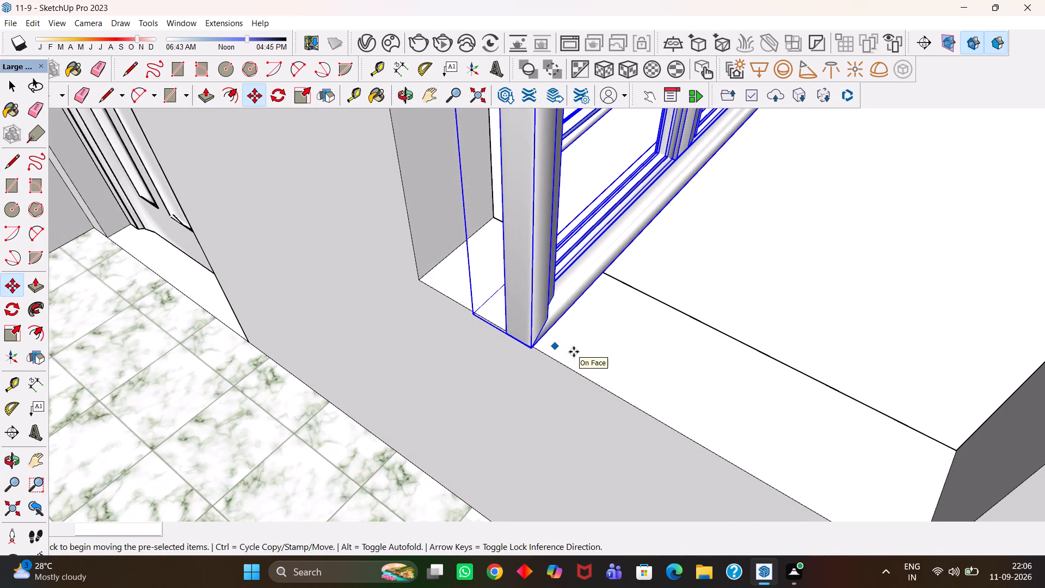
key("h")
key("Return")
scroll(574, 352, "up", 1)
left_click_drag(532, 321, 557, 340)
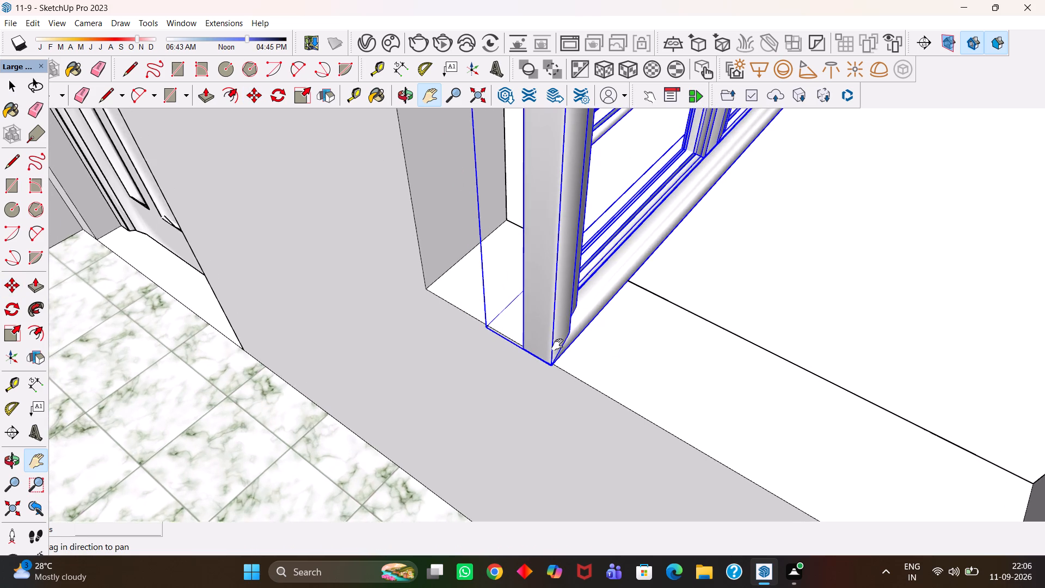
Rotate the copied window about its lower corner so it lies in line with the large room's wall opening.
scroll(557, 345, "up", 4)
left_click_drag(565, 327, 451, 356)
scroll(447, 356, "down", 3)
middle_click_drag(431, 379, 500, 367)
scroll(513, 367, "up", 3)
scroll(475, 384, "down", 3)
middle_click_drag(473, 386, 447, 388)
scroll(447, 388, "up", 1)
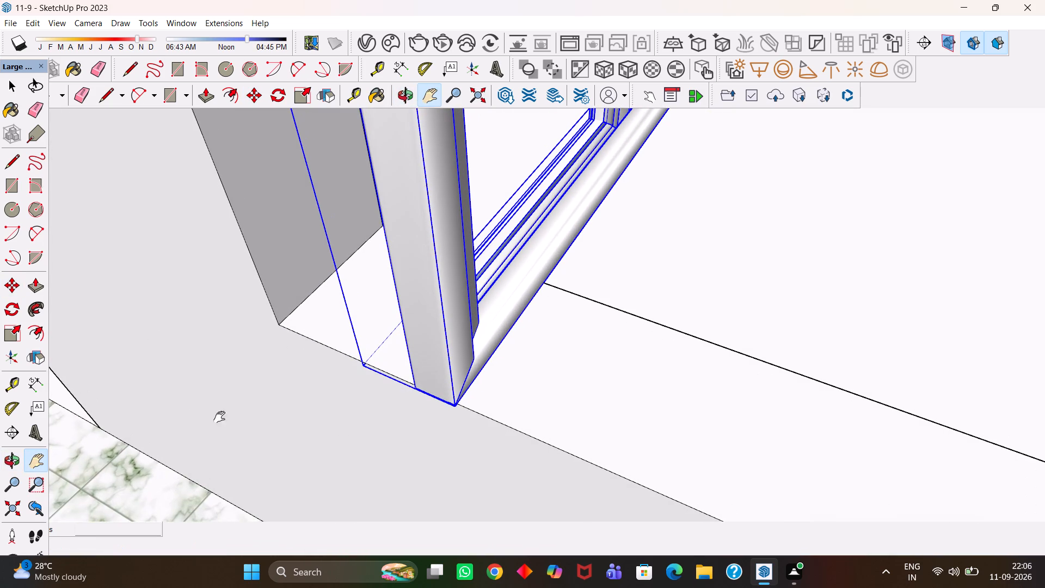
left_click(15, 306)
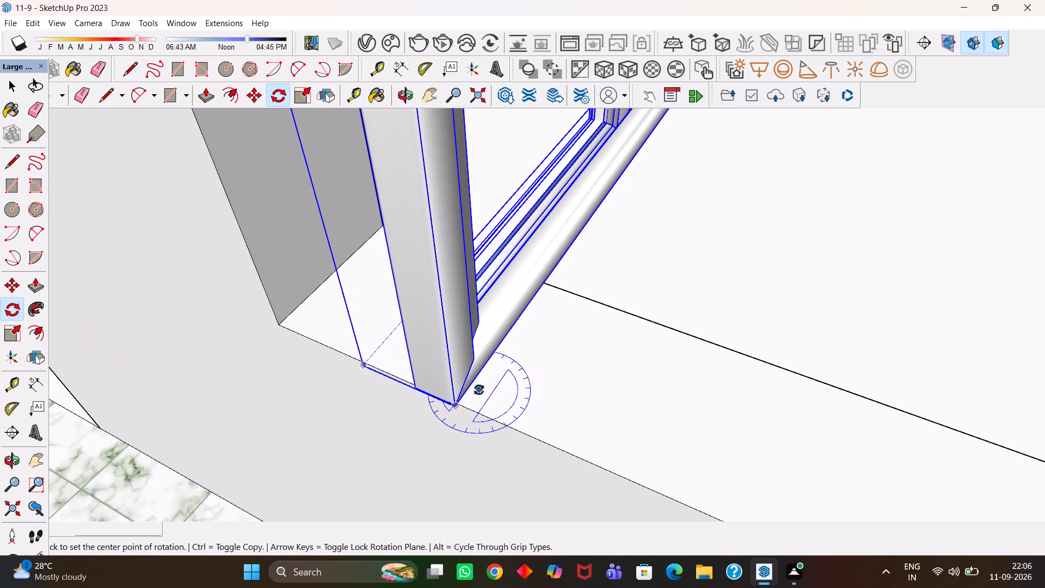
left_click(466, 399)
left_click(514, 337)
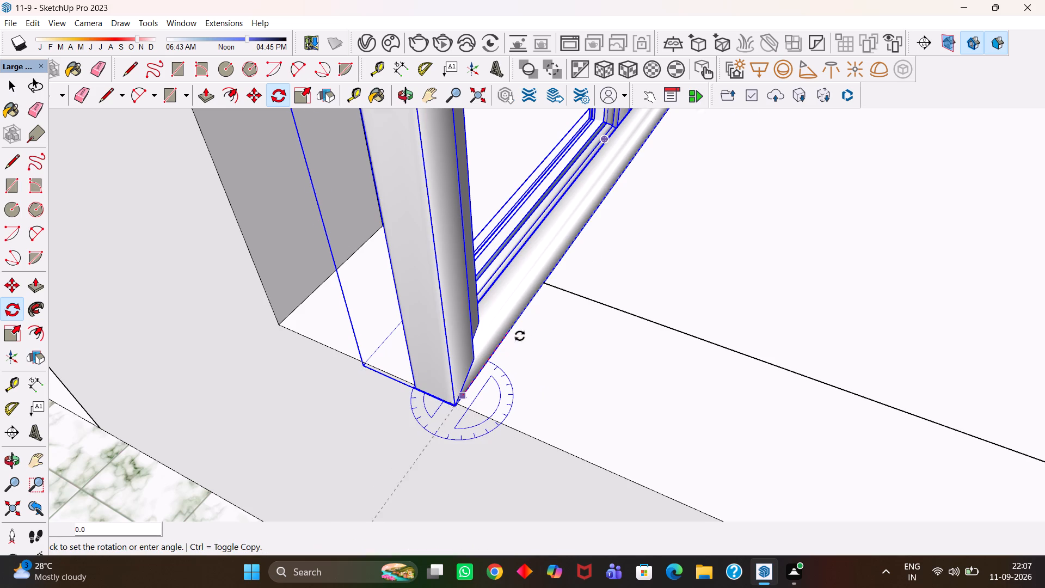
scroll(564, 384, "down", 4)
left_click(549, 414)
Move the window about 10 3/16" by its lower corner onto the lower corner of the large room's wall opening.
middle_click_drag(487, 408, 540, 415)
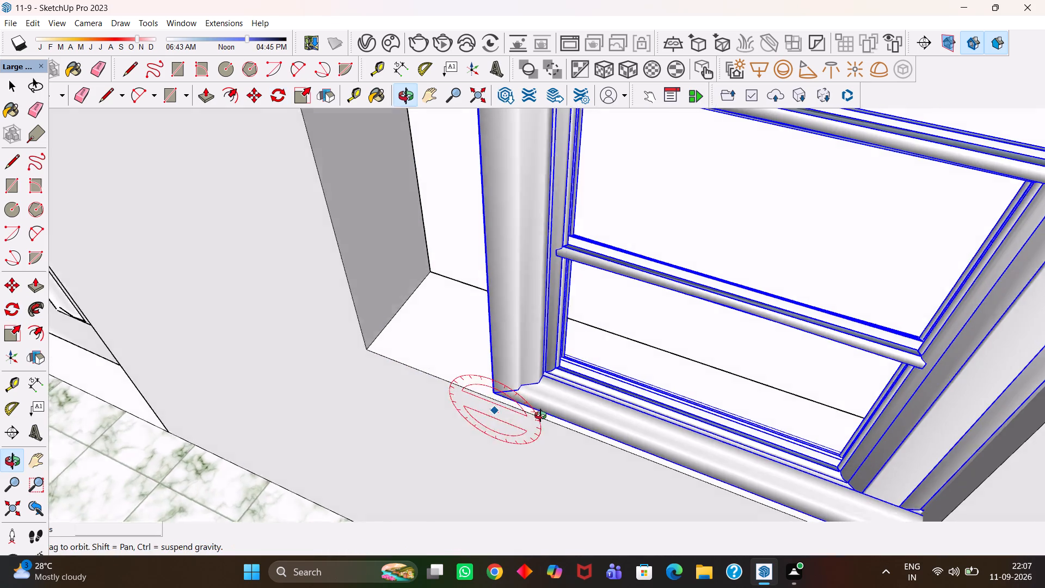
middle_click_drag(540, 415, 648, 419)
key("h")
key("Return")
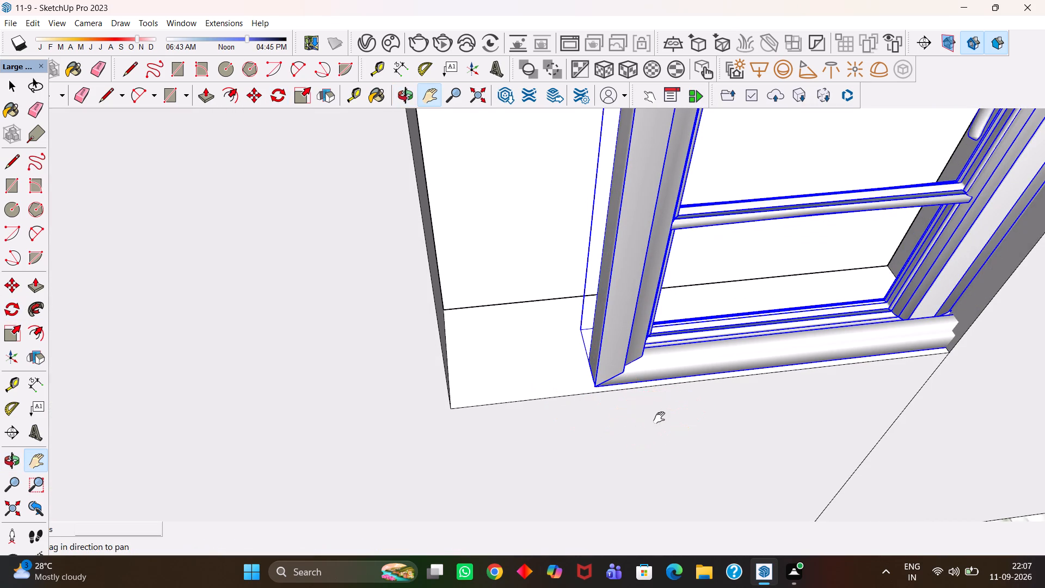
scroll(663, 414, "down", 6)
left_click_drag(694, 363, 495, 365)
scroll(494, 364, "down", 5)
scroll(445, 379, "up", 2)
middle_click_drag(456, 389, 505, 397)
key("m")
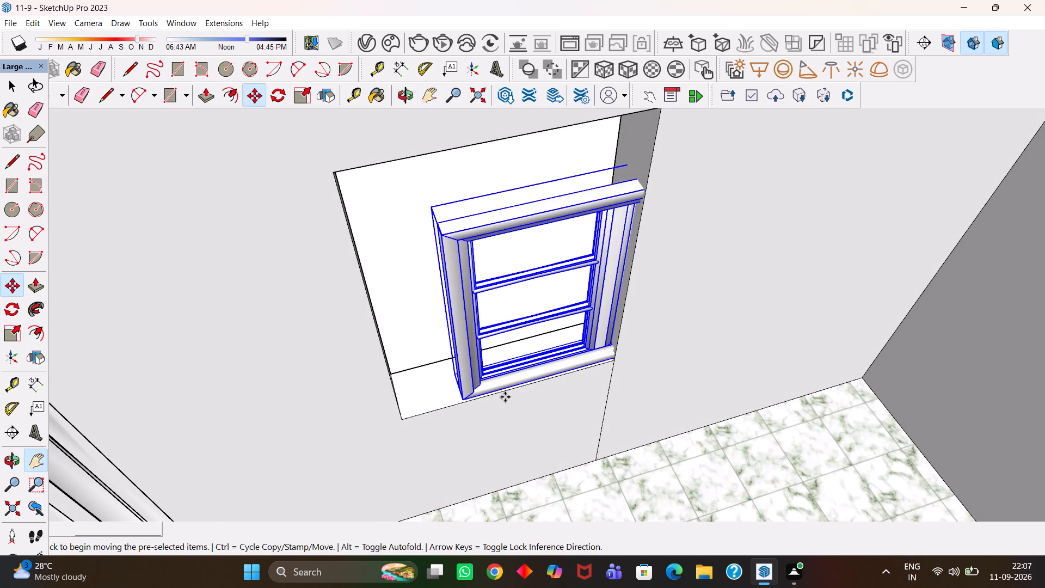
key("Return")
left_click(465, 400)
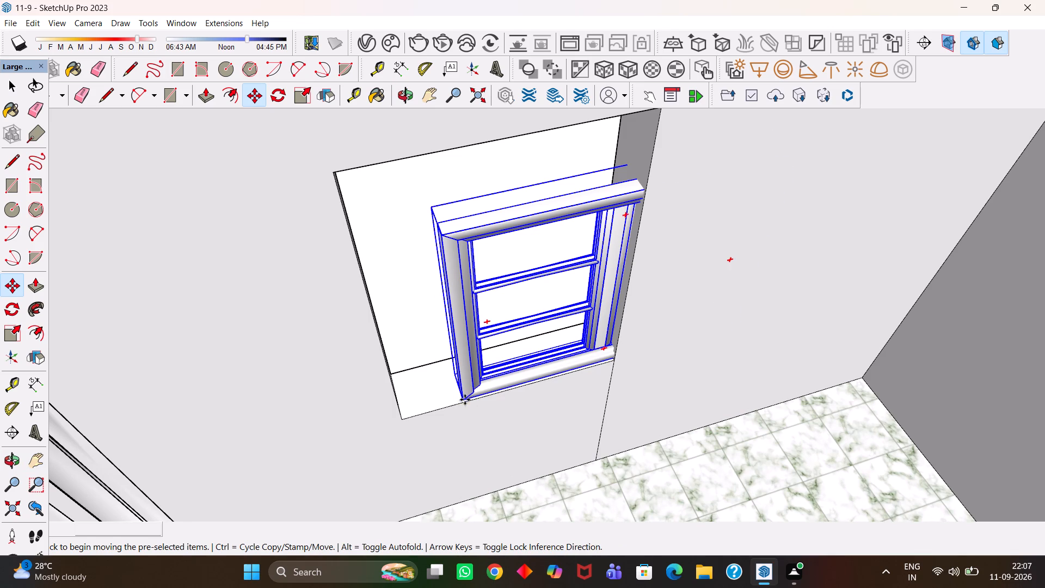
left_click(399, 422)
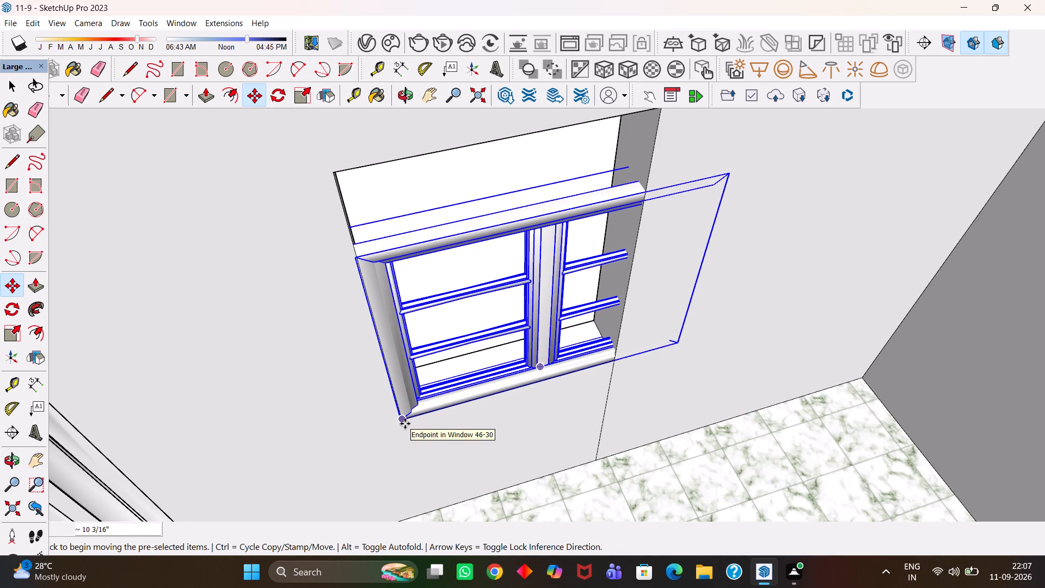
Scale the window's height by about 1.33 to reach the top edge of the opening.
key("s")
key("Return")
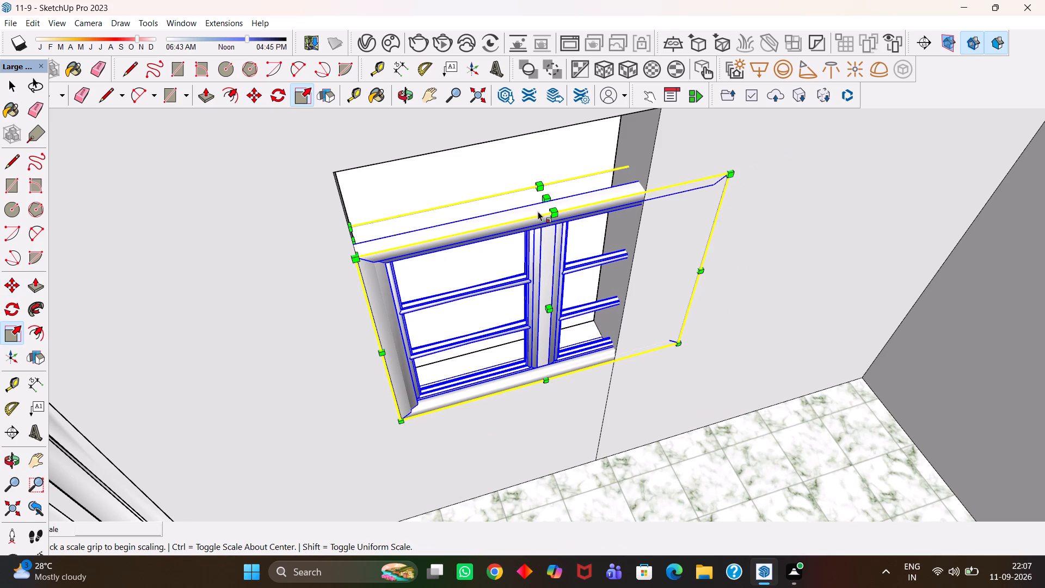
left_click(544, 200)
left_click(442, 150)
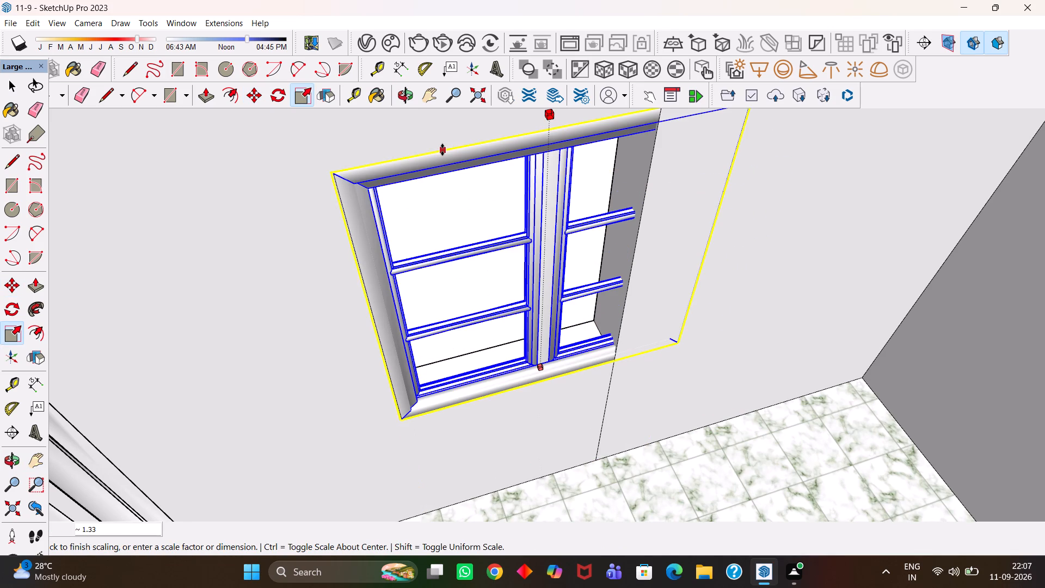
Scale the window's width down to end at the opening's far side edge, and clear the selection.
scroll(410, 180, "down", 4)
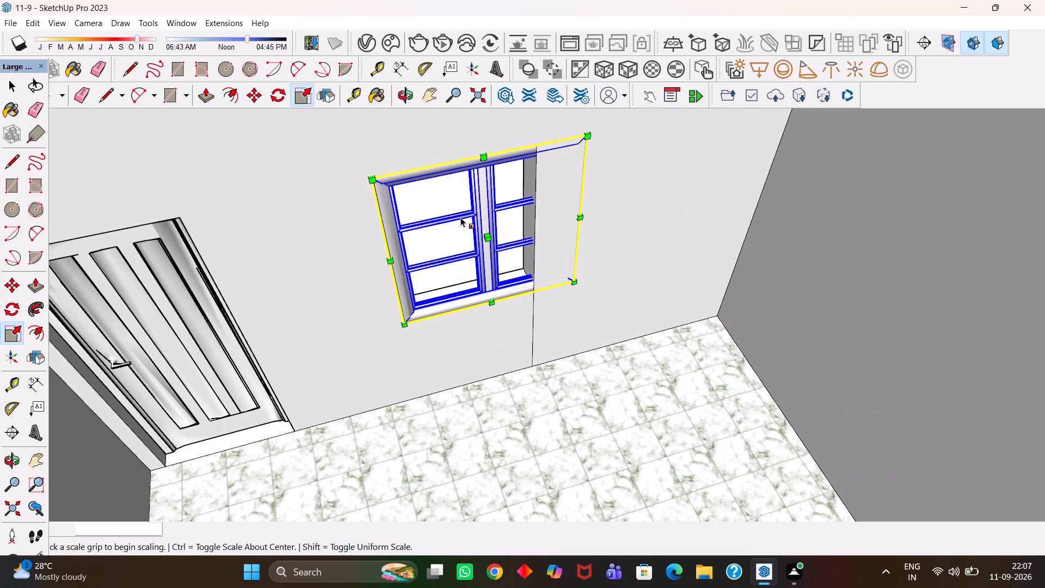
key("s")
scroll(513, 210, "up", 3)
left_click(624, 210)
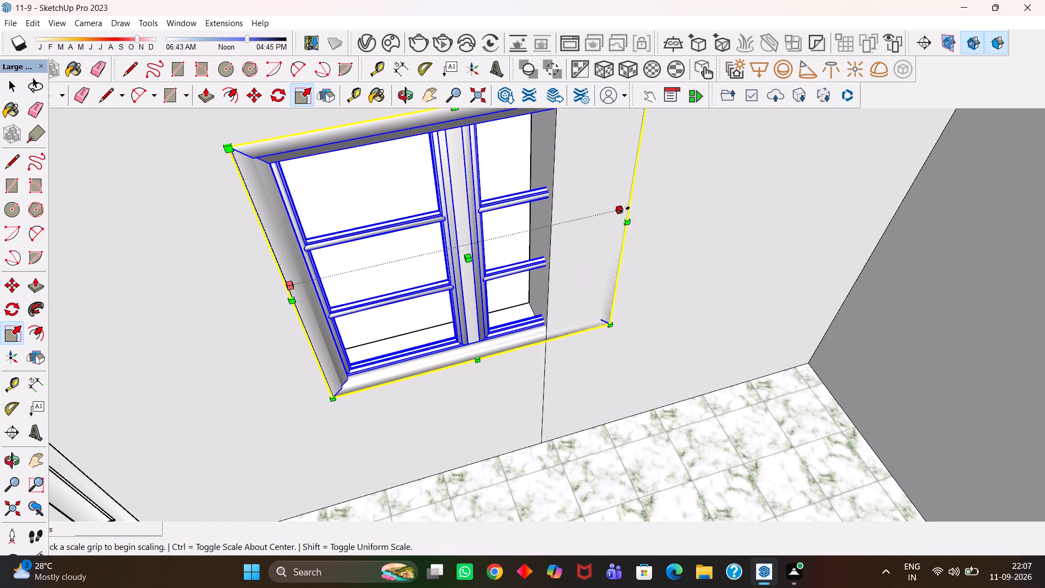
left_click(551, 212)
scroll(491, 258, "down", 8)
scroll(499, 274, "up", 2)
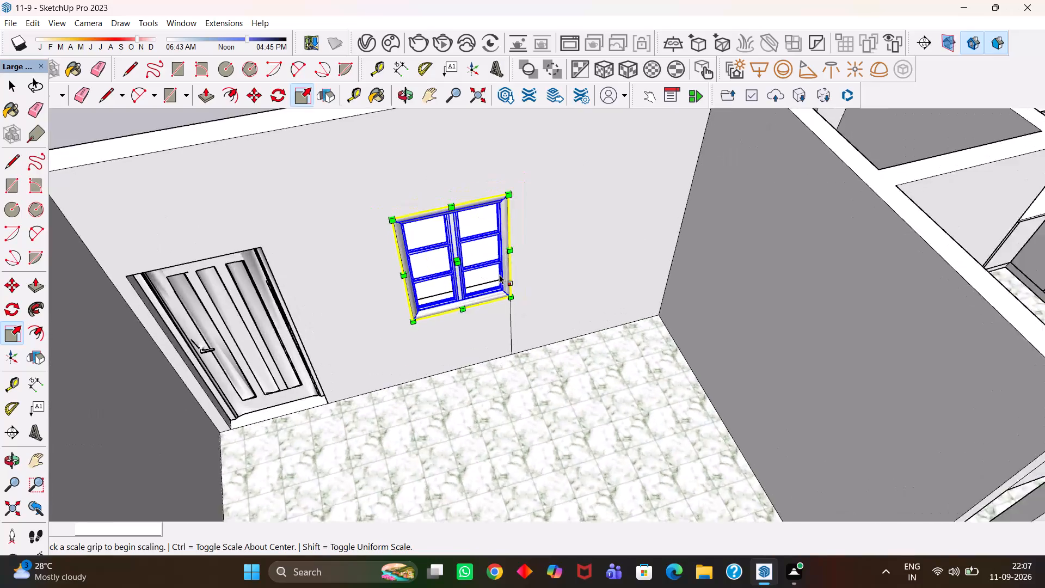
scroll(499, 274, "up", 2)
middle_click_drag(503, 281, 463, 289)
scroll(463, 289, "up", 1)
key("space")
scroll(463, 289, "down", 14)
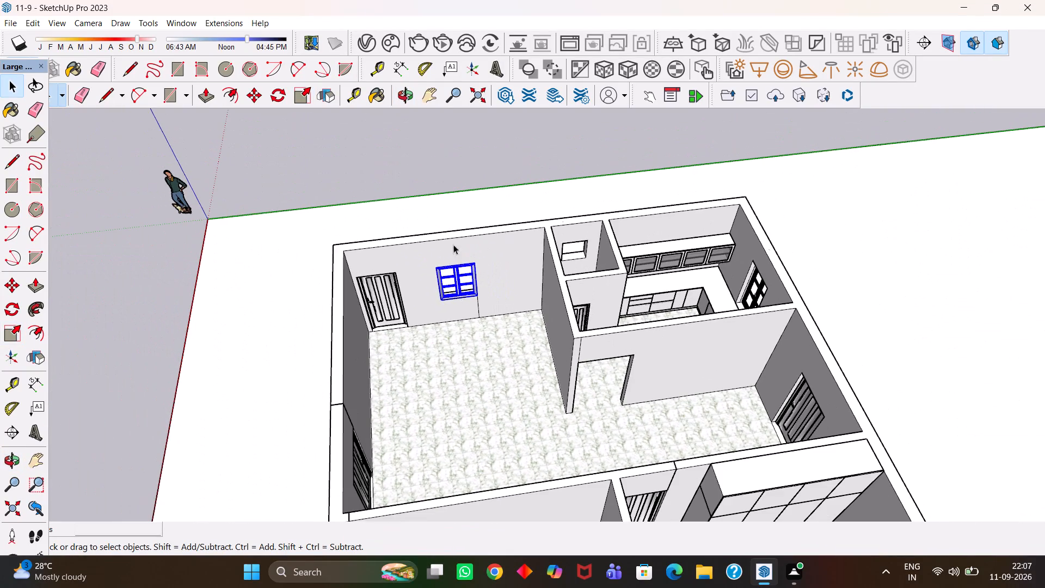
left_click(429, 159)
Examine the large room's fitted window, the kitchen cabinets and window, and the small room's wall opening.
scroll(462, 242, "up", 7)
scroll(465, 266, "down", 10)
scroll(474, 260, "up", 1)
middle_click_drag(464, 314, 463, 350)
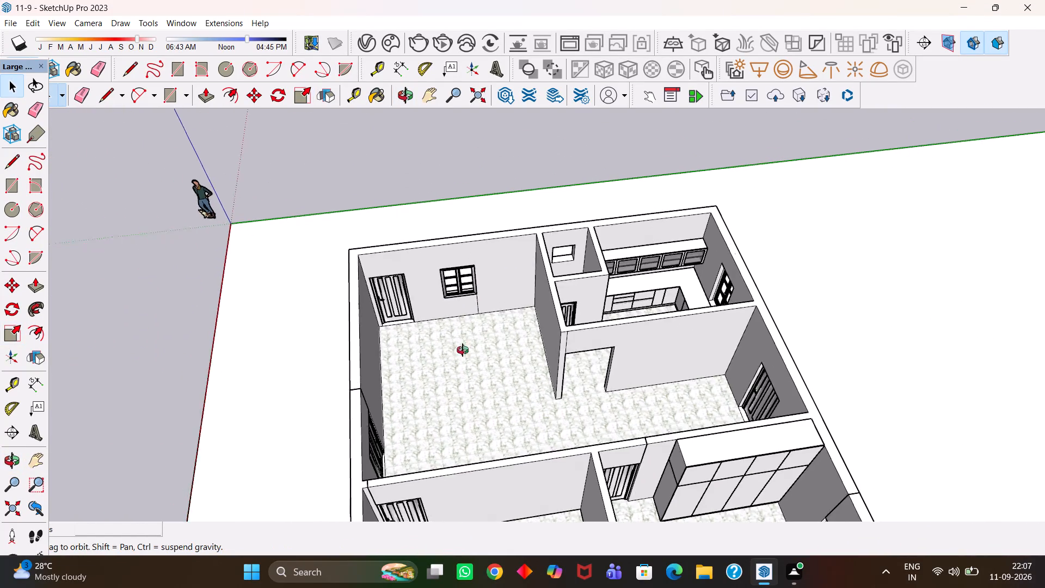
middle_click_drag(463, 350, 433, 405)
scroll(433, 405, "up", 4)
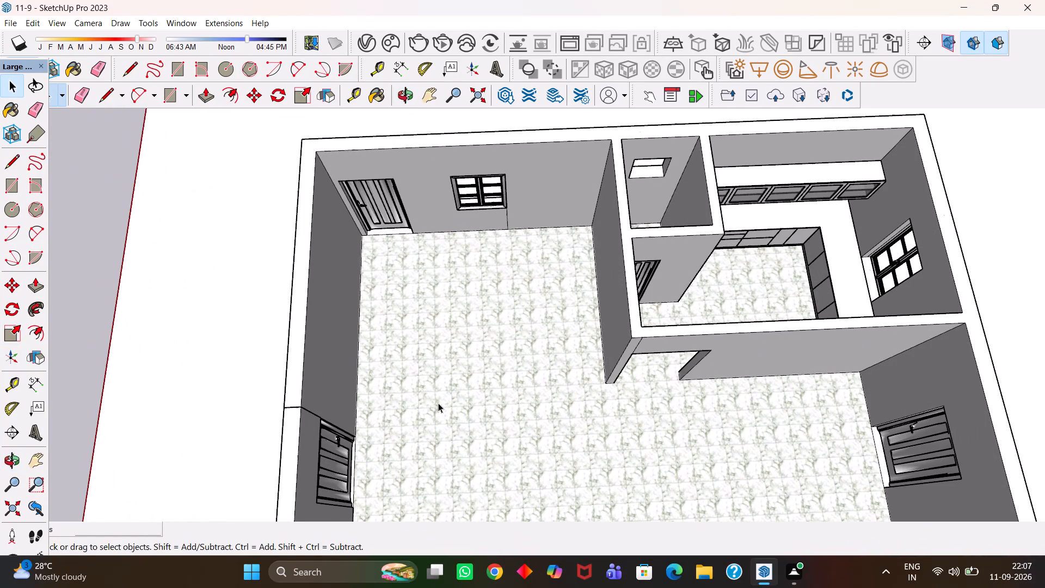
key("h")
key("Return")
scroll(554, 356, "down", 5)
scroll(555, 357, "up", 4)
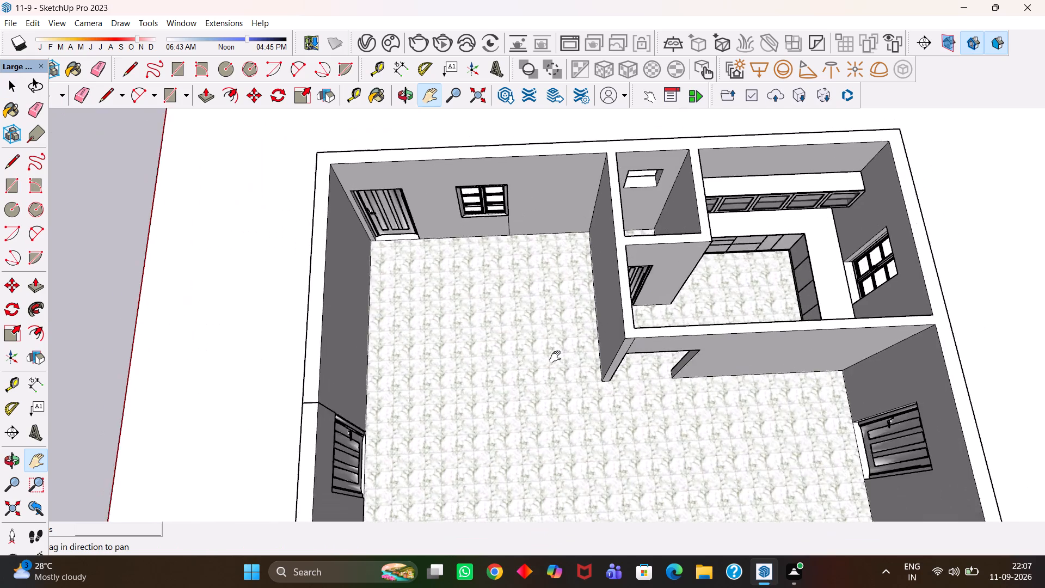
scroll(555, 357, "up", 6)
left_click_drag(694, 310, 416, 388)
scroll(416, 387, "down", 10)
scroll(470, 416, "up", 3)
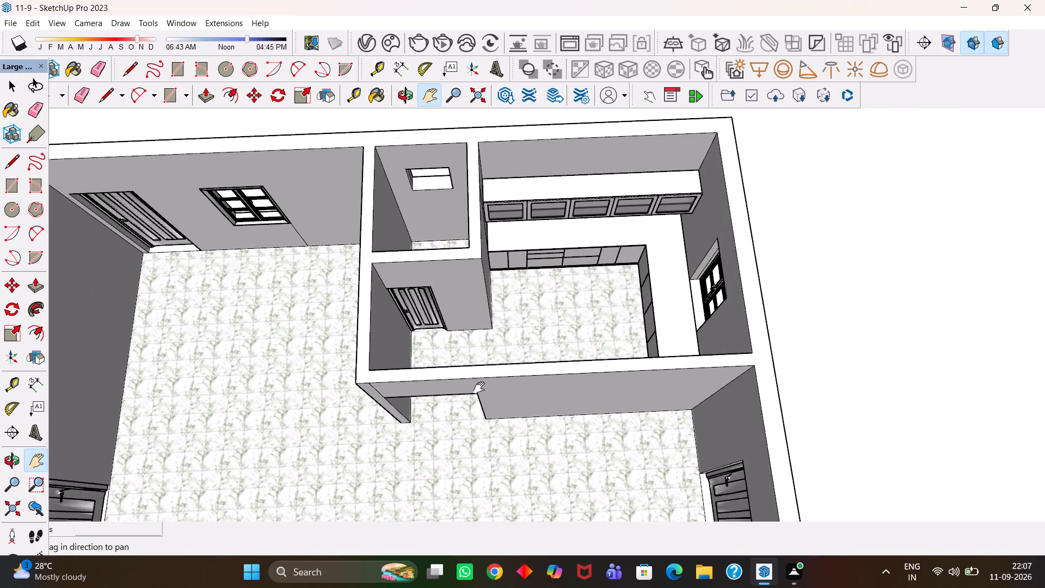
middle_click_drag(494, 363, 563, 291)
scroll(534, 345, "up", 6)
scroll(532, 346, "down", 6)
left_click_drag(563, 272, 472, 379)
middle_click_drag(452, 372, 556, 379)
scroll(488, 379, "up", 2)
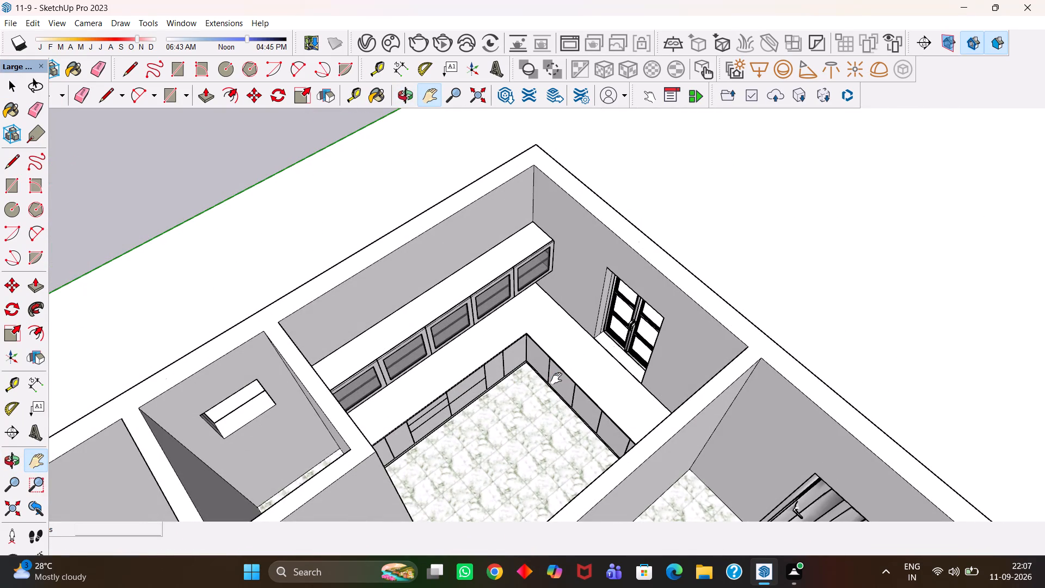
scroll(556, 378, "up", 5)
scroll(556, 378, "down", 7)
middle_click_drag(575, 399, 410, 330)
scroll(568, 400, "up", 4)
scroll(386, 330, "down", 6)
scroll(394, 342, "up", 6)
middle_click_drag(393, 343, 386, 364)
scroll(386, 365, "down", 5)
left_click_drag(398, 334, 555, 319)
scroll(565, 315, "down", 5)
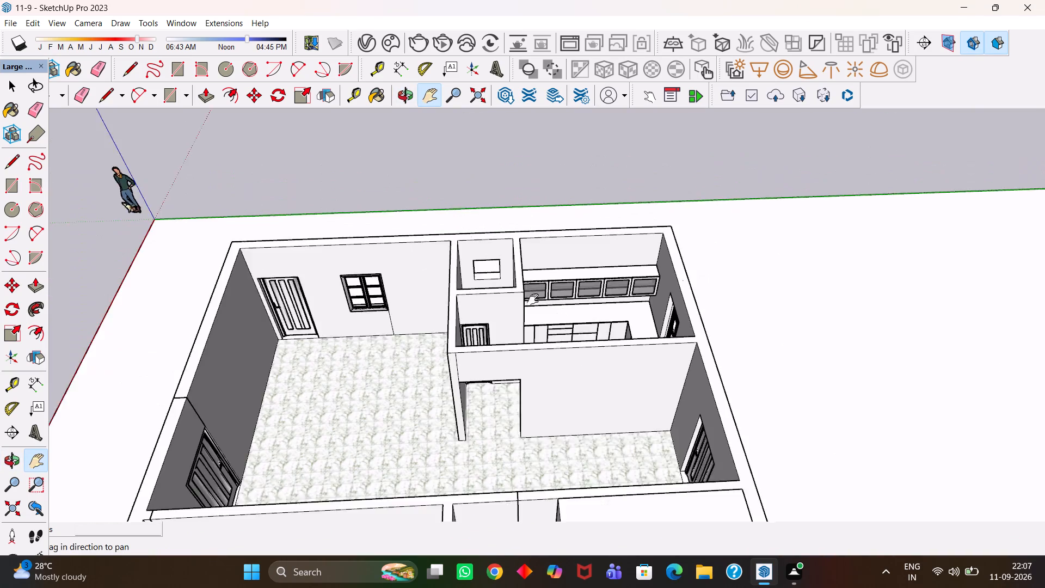
scroll(531, 295, "up", 1)
middle_click_drag(533, 316, 533, 379)
scroll(533, 379, "up", 4)
scroll(533, 379, "down", 3)
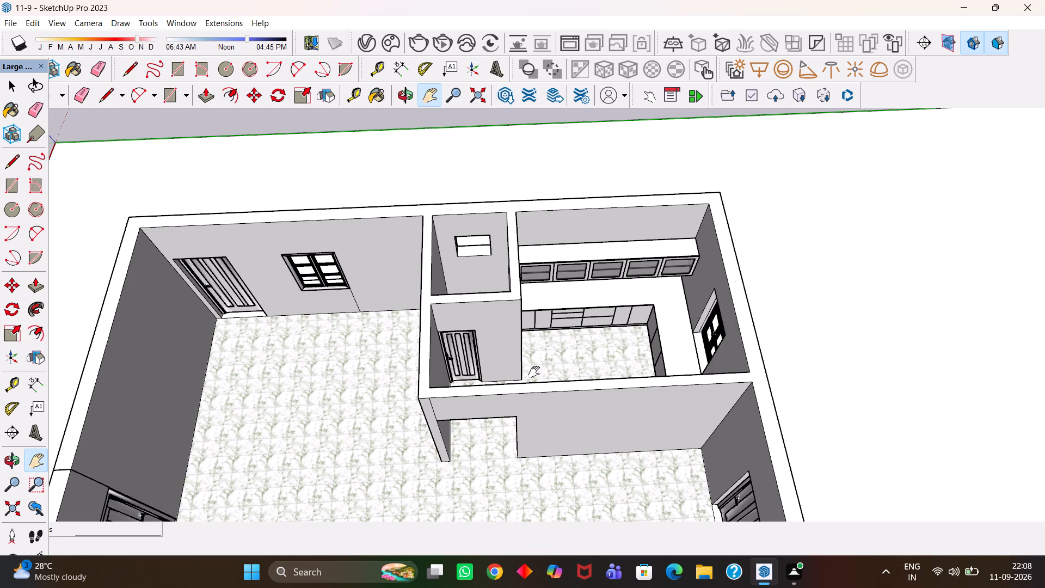
scroll(565, 364, "up", 7)
scroll(566, 359, "down", 6)
middle_click_drag(556, 314, 540, 411)
scroll(540, 411, "up", 4)
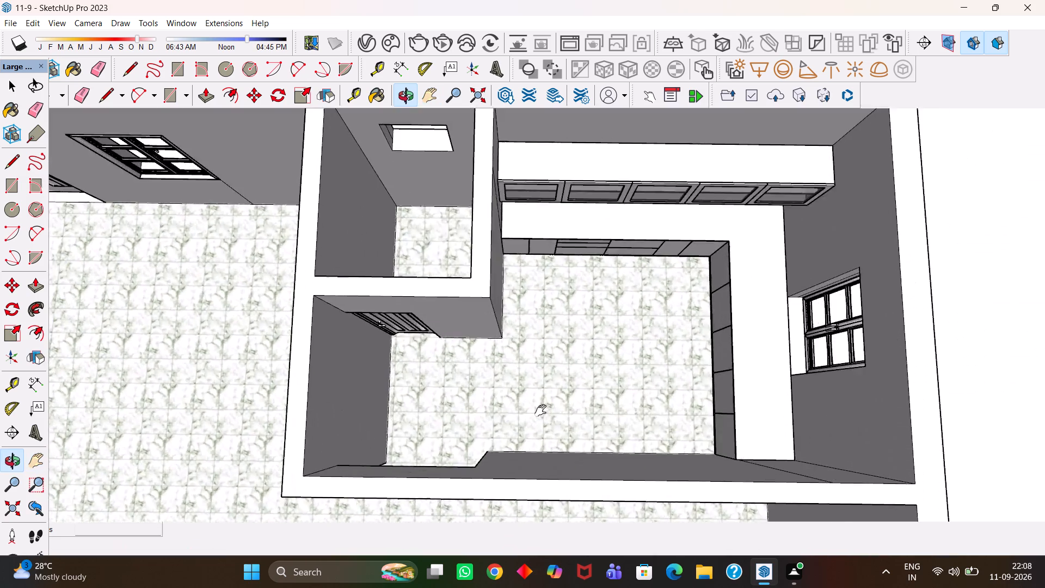
scroll(540, 411, "up", 1)
scroll(540, 407, "down", 6)
middle_click_drag(528, 407, 552, 324)
scroll(552, 324, "up", 4)
scroll(552, 324, "down", 5)
left_click_drag(405, 333, 602, 291)
scroll(581, 297, "down", 5)
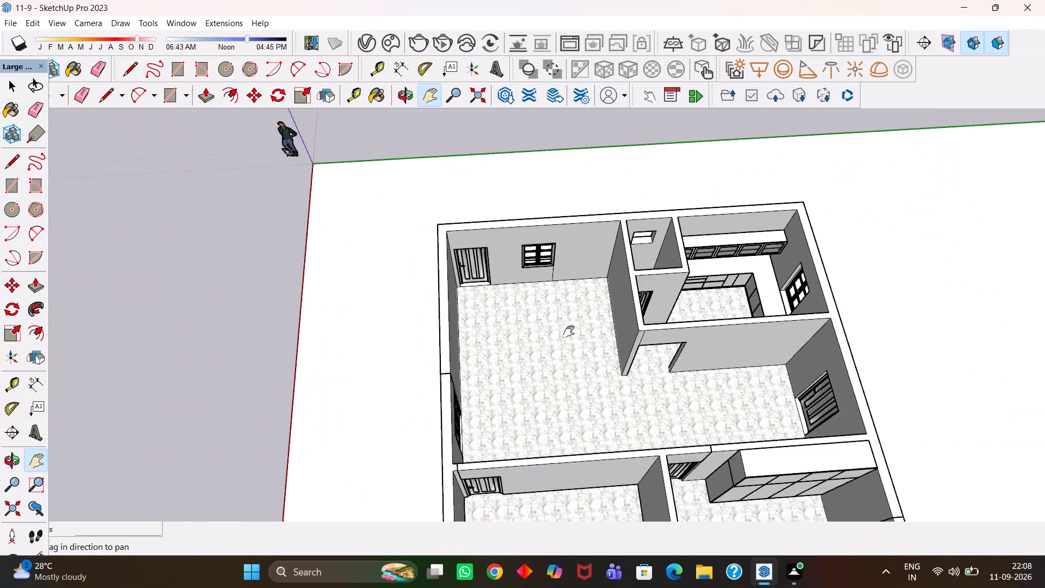
Examine the bedrooms' doors, the wardrobe and the window beside it from several sides.
middle_click_drag(603, 365, 583, 349)
scroll(573, 350, "up", 3)
left_click_drag(727, 411, 542, 314)
scroll(539, 314, "down", 5)
middle_click_drag(467, 340, 475, 355)
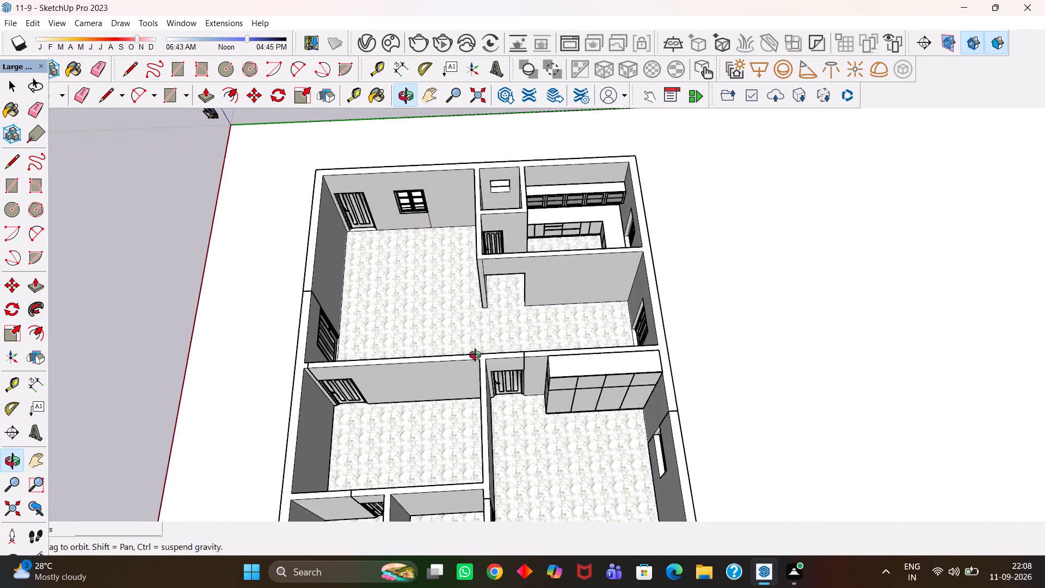
middle_click_drag(475, 355, 466, 355)
scroll(466, 355, "up", 4)
scroll(466, 355, "down", 2)
scroll(482, 371, "up", 4)
scroll(482, 371, "down", 5)
scroll(567, 415, "up", 1)
middle_click_drag(568, 416, 565, 374)
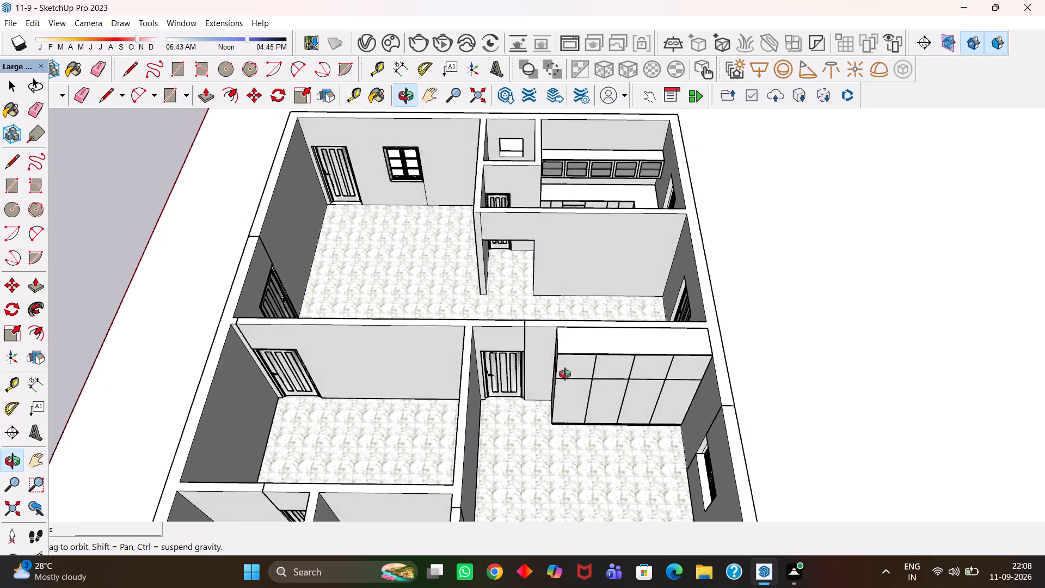
middle_click_drag(565, 374, 586, 373)
scroll(570, 373, "up", 10)
middle_click_drag(581, 400, 601, 358)
scroll(601, 358, "up", 1)
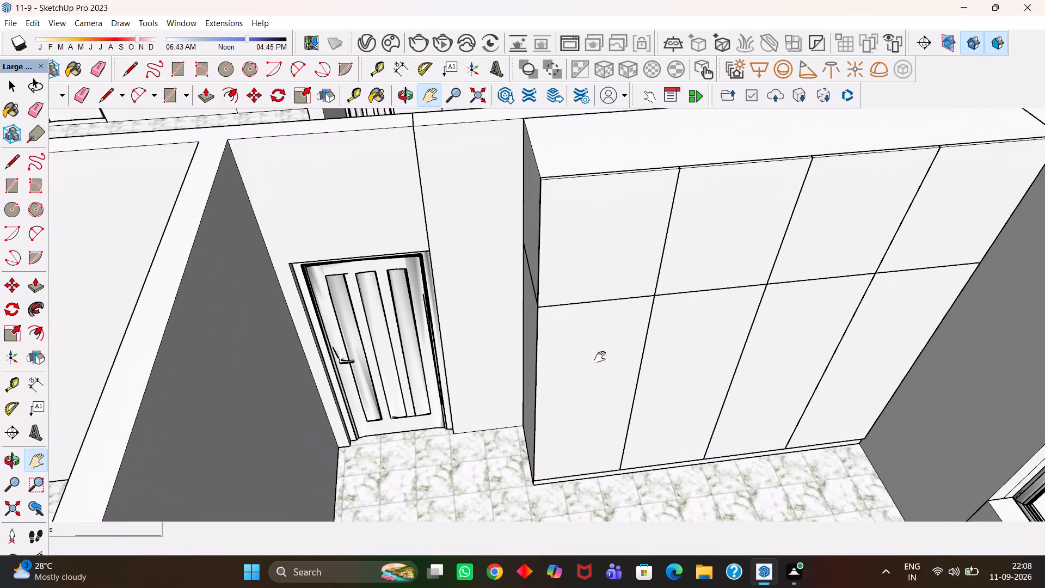
scroll(616, 349, "down", 4)
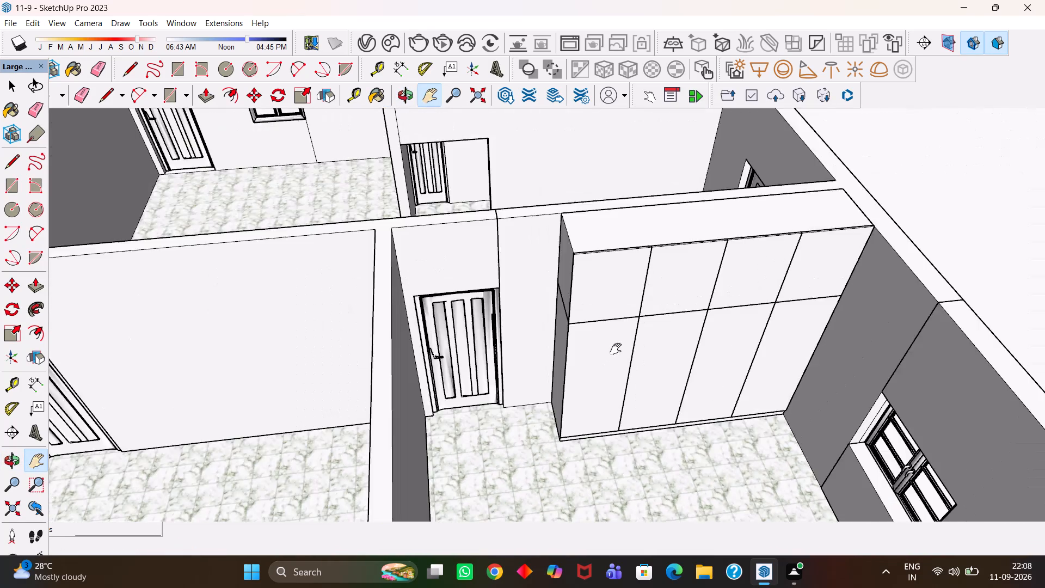
scroll(616, 349, "down", 6)
scroll(641, 359, "up", 1)
middle_click_drag(636, 381, 576, 425)
scroll(576, 425, "up", 2)
left_click_drag(470, 448, 525, 320)
scroll(536, 318, "down", 5)
scroll(629, 345, "up", 1)
middle_click_drag(635, 345, 544, 388)
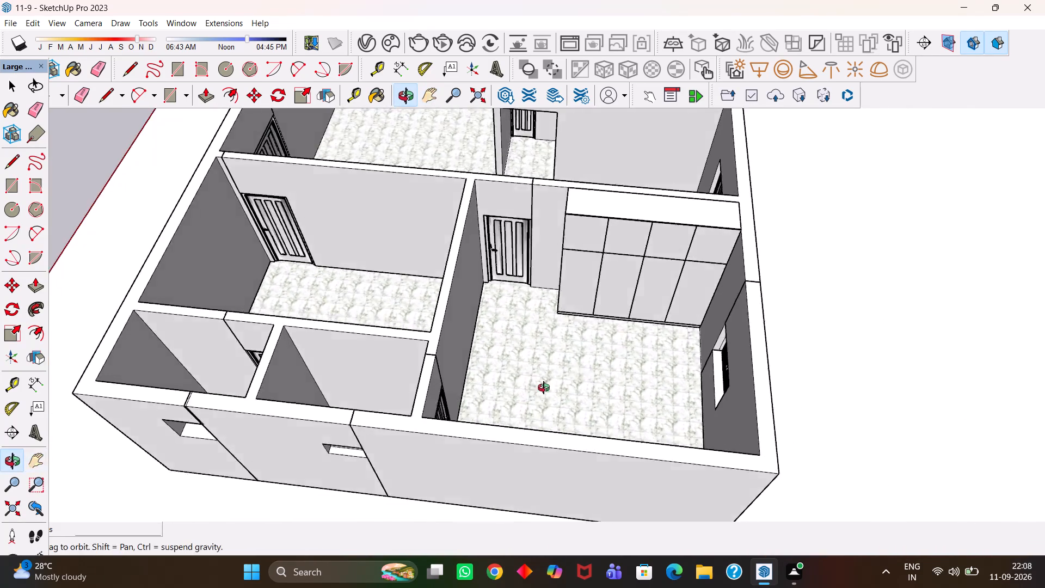
middle_click_drag(544, 388, 378, 388)
middle_click_drag(579, 327, 422, 309)
scroll(441, 308, "down", 2)
scroll(536, 290, "up", 3)
middle_click_drag(530, 267, 577, 304)
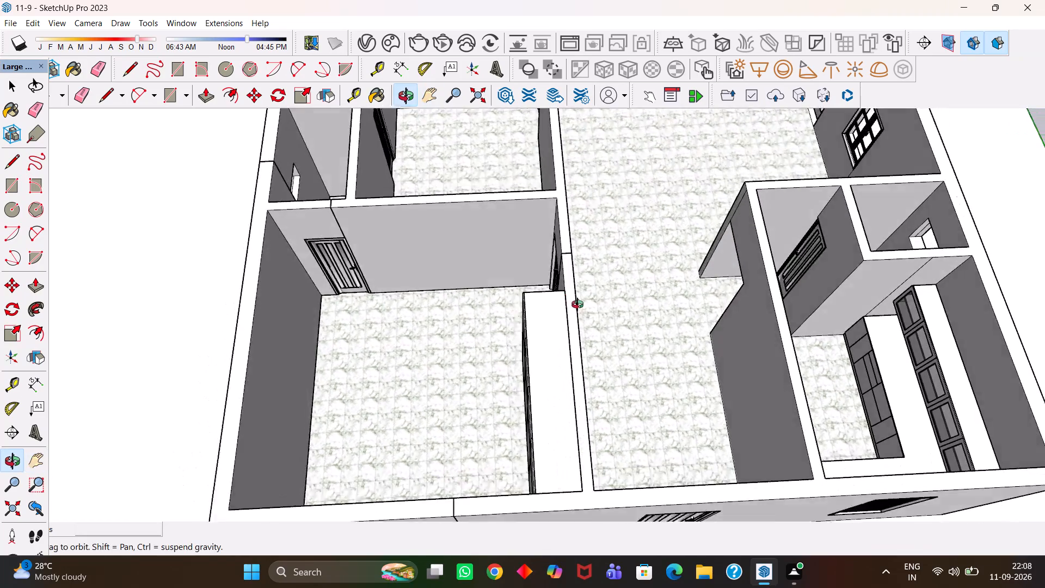
middle_click_drag(577, 304, 556, 313)
scroll(548, 310, "up", 3)
scroll(557, 313, "down", 5)
middle_click_drag(485, 293, 485, 334)
scroll(485, 334, "up", 5)
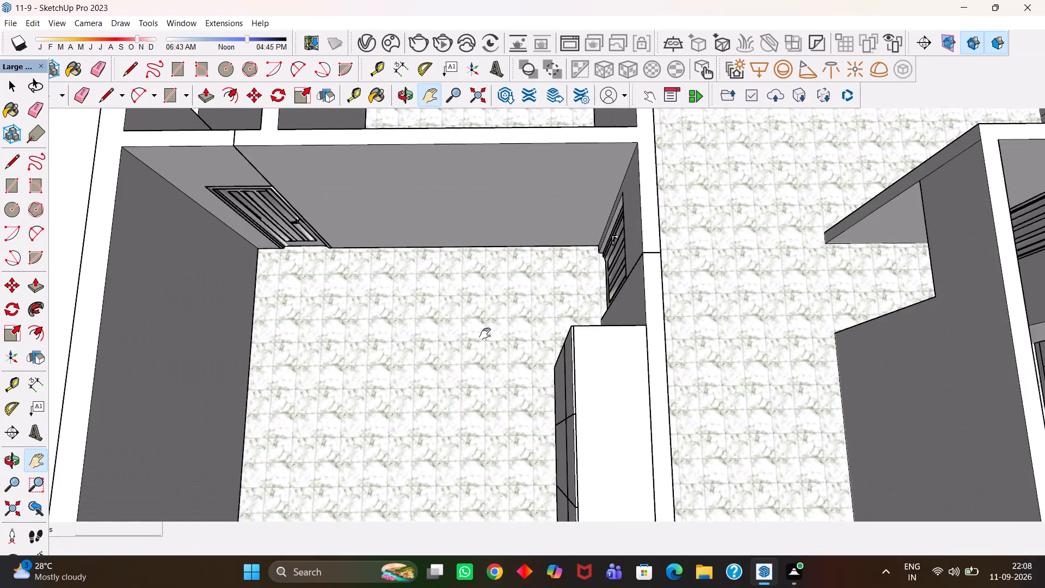
scroll(485, 334, "down", 6)
middle_click_drag(382, 390, 637, 354)
scroll(626, 358, "up", 2)
scroll(492, 396, "up", 1)
middle_click_drag(493, 396, 499, 396)
middle_click_drag(516, 399, 649, 351)
scroll(645, 352, "up", 3)
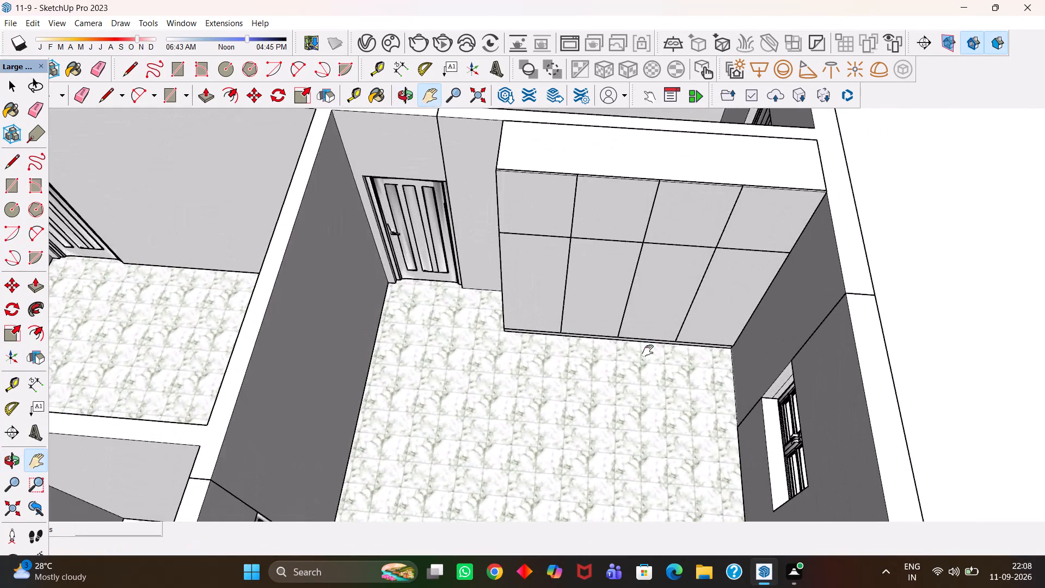
scroll(560, 362, "up", 5)
scroll(601, 361, "down", 7)
middle_click_drag(571, 373, 634, 381)
scroll(632, 381, "up", 5)
scroll(634, 381, "down", 6)
left_click_drag(654, 362, 564, 380)
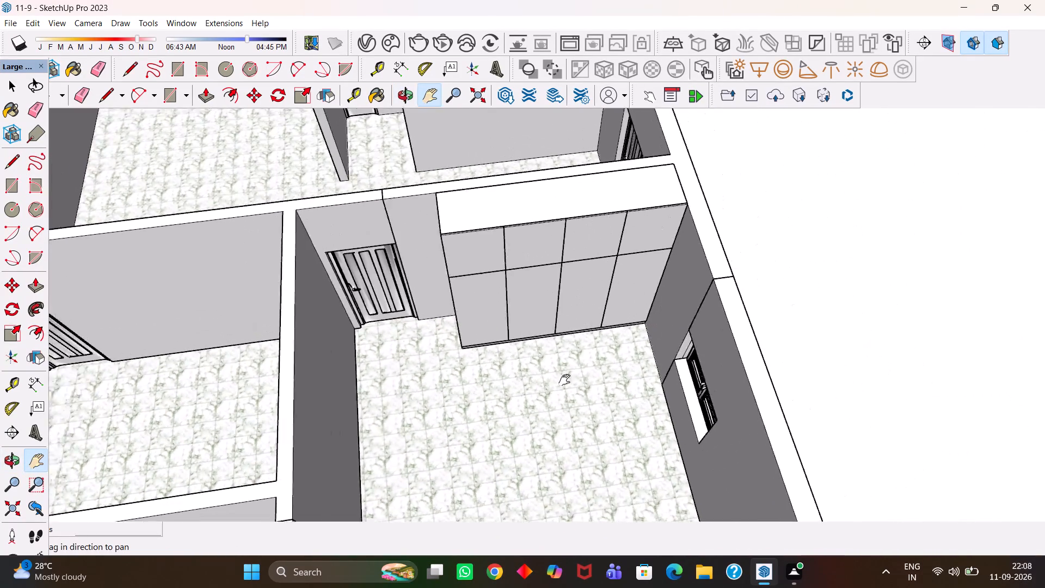
left_click_drag(564, 380, 559, 381)
scroll(562, 381, "down", 5)
Review the exterior wall's windows and door and the whole house layout from above.
middle_click_drag(650, 401, 354, 381)
scroll(342, 371, "up", 1)
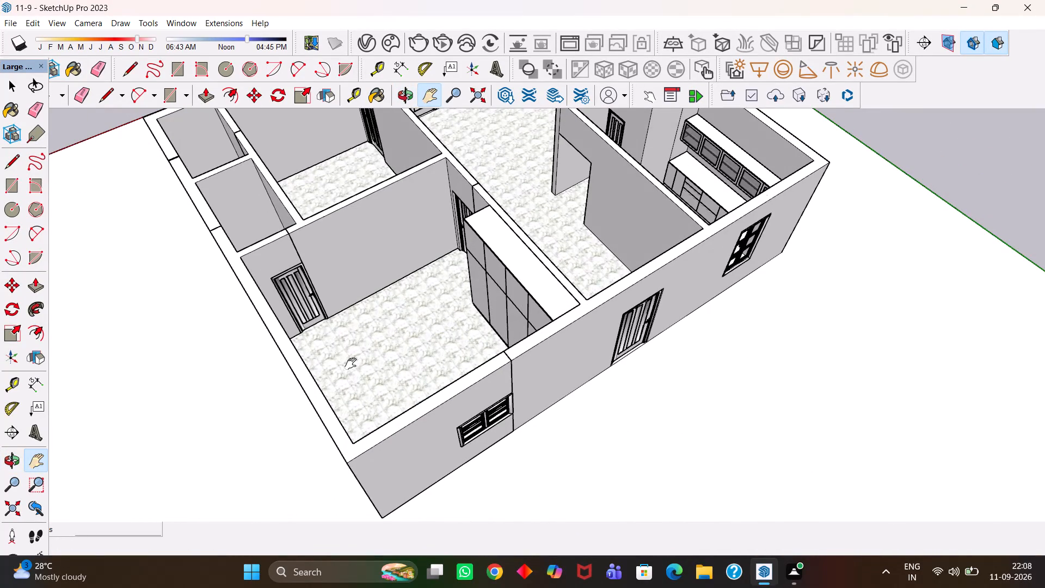
scroll(361, 350, "down", 5)
middle_click_drag(450, 338, 341, 359)
scroll(341, 359, "up", 1)
left_click_drag(506, 276, 482, 419)
scroll(440, 389, "up", 4)
scroll(440, 389, "down", 4)
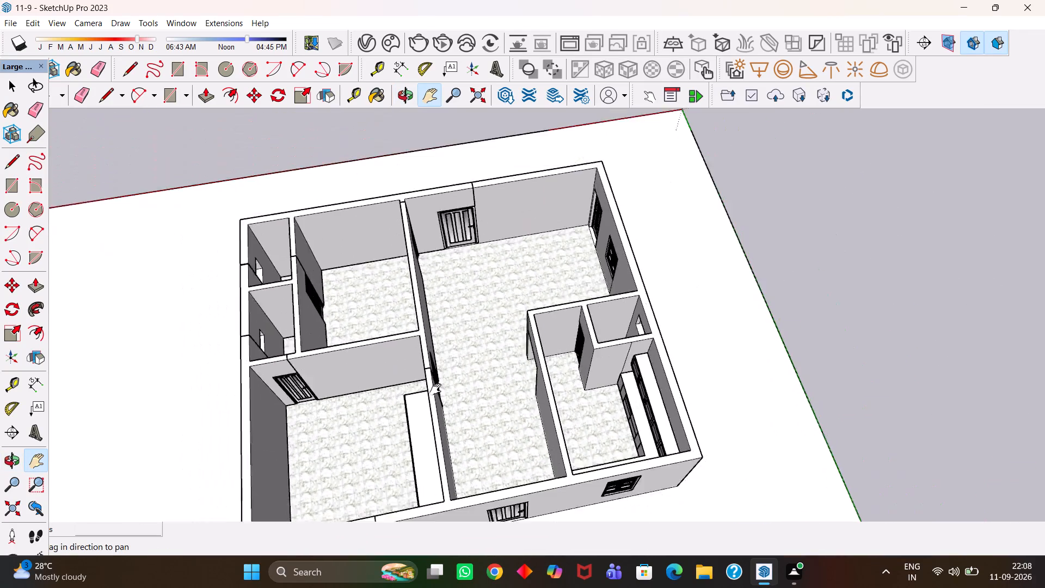
scroll(435, 389, "down", 1)
middle_click_drag(491, 365, 476, 405)
scroll(439, 412, "up", 5)
scroll(476, 405, "down", 5)
middle_click_drag(474, 326, 453, 400)
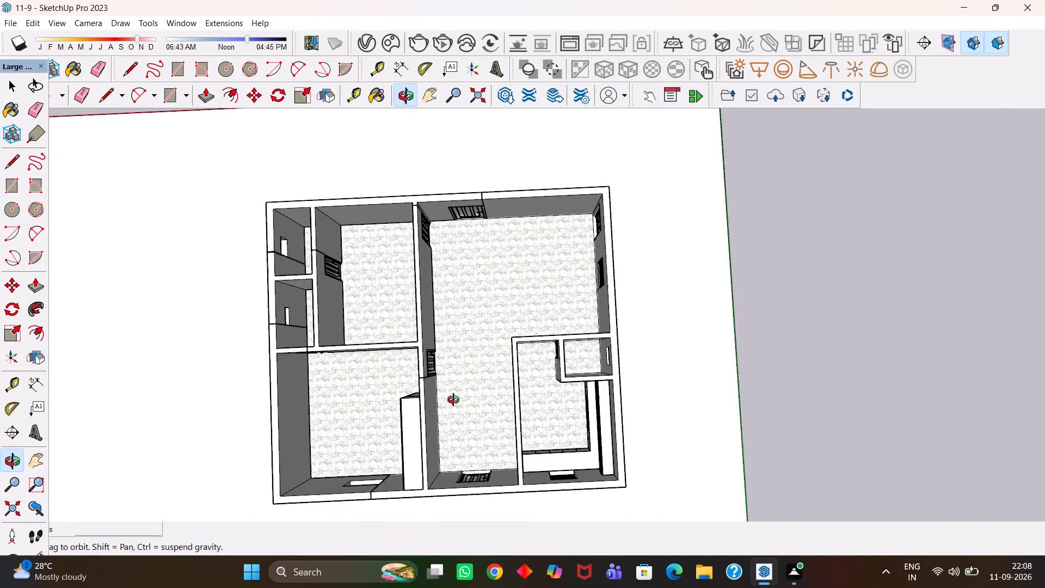
Examine the large room, the kitchen and the two bedrooms with their doors, windows and wardrobe from several sides.
middle_click_drag(453, 400, 451, 400)
scroll(451, 400, "up", 2)
scroll(368, 289, "up", 7)
scroll(363, 262, "down", 5)
middle_click_drag(396, 319, 638, 257)
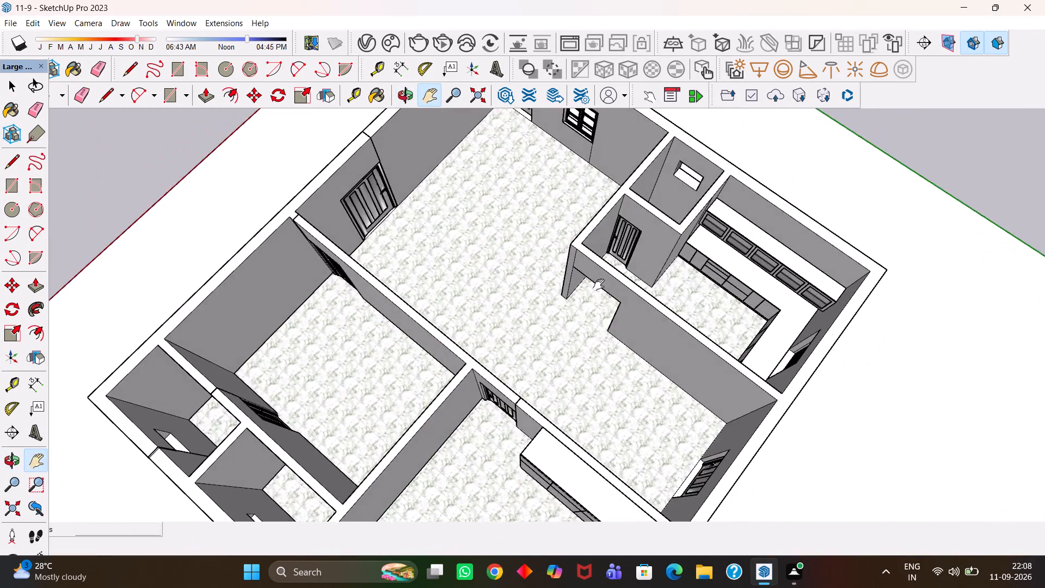
middle_click_drag(366, 363, 580, 306)
scroll(580, 306, "up", 1)
scroll(580, 306, "down", 7)
scroll(542, 370, "up", 7)
middle_click_drag(451, 390, 452, 395)
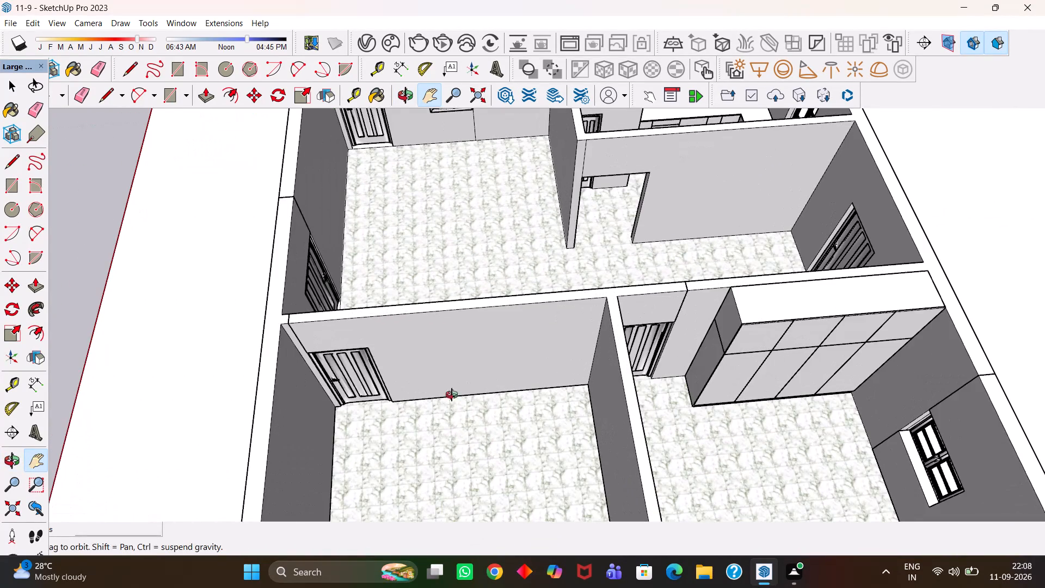
middle_click_drag(452, 395, 453, 418)
scroll(453, 418, "up", 4)
scroll(453, 418, "down", 6)
left_click_drag(461, 426, 505, 296)
Examine the bedroom without a wardrobe, its doors and end wall, and the two small rooms beside it.
middle_click_drag(493, 298, 502, 398)
scroll(502, 398, "up", 1)
middle_click_drag(502, 398, 666, 362)
scroll(466, 357, "up", 1)
scroll(672, 360, "up", 1)
middle_click_drag(488, 341, 588, 328)
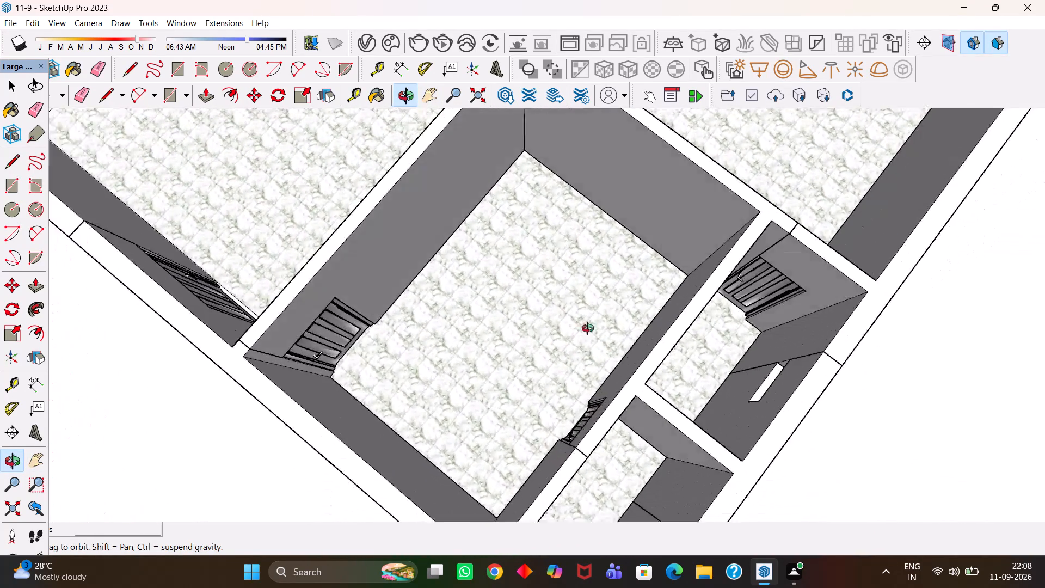
middle_click_drag(588, 328, 642, 303)
scroll(642, 303, "down", 3)
middle_click_drag(500, 315, 597, 319)
scroll(597, 319, "up", 2)
left_click_drag(538, 286, 539, 337)
middle_click_drag(528, 357, 511, 359)
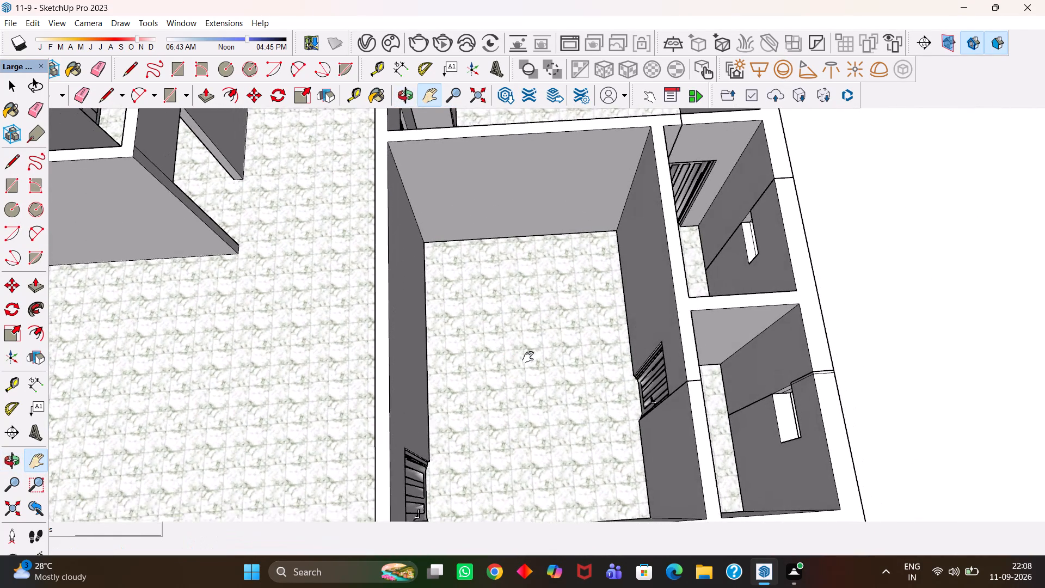
Place a guide line on the floor of the bedroom without a wardrobe, 2' from the doorless end wall.
key("space")
key("t")
key("Return")
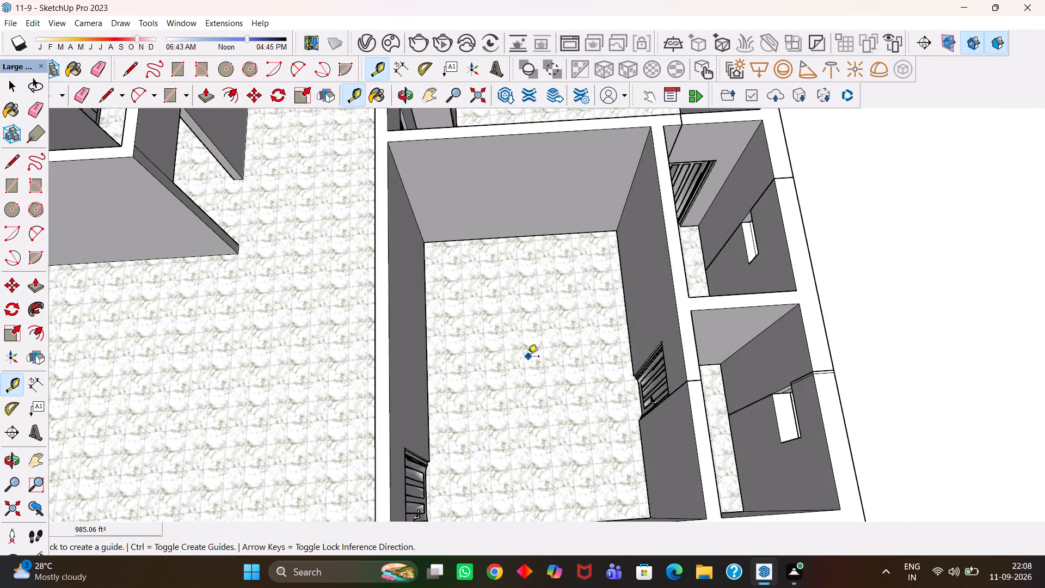
left_click(518, 239)
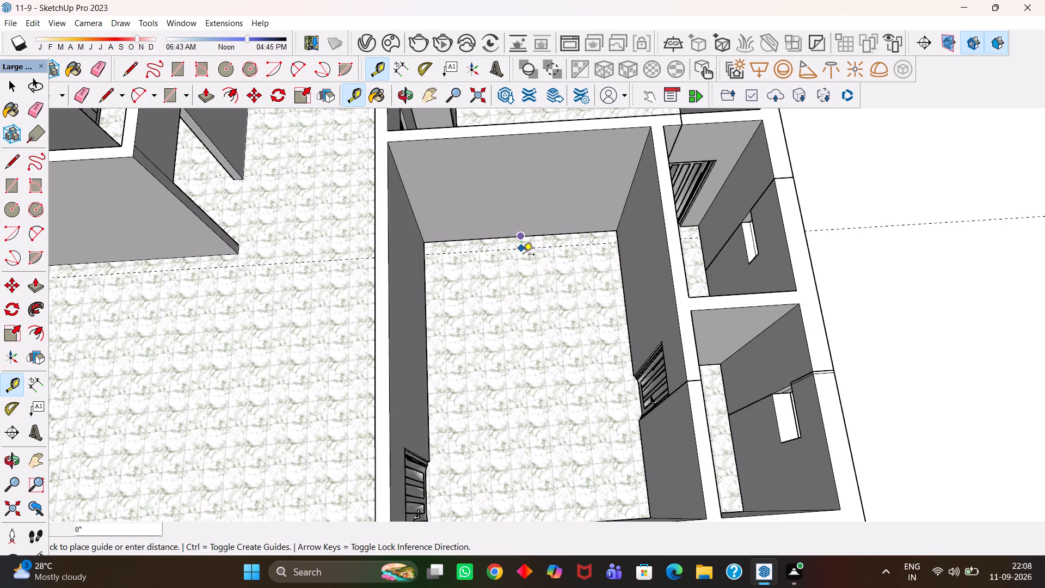
type("2'")
key("Return")
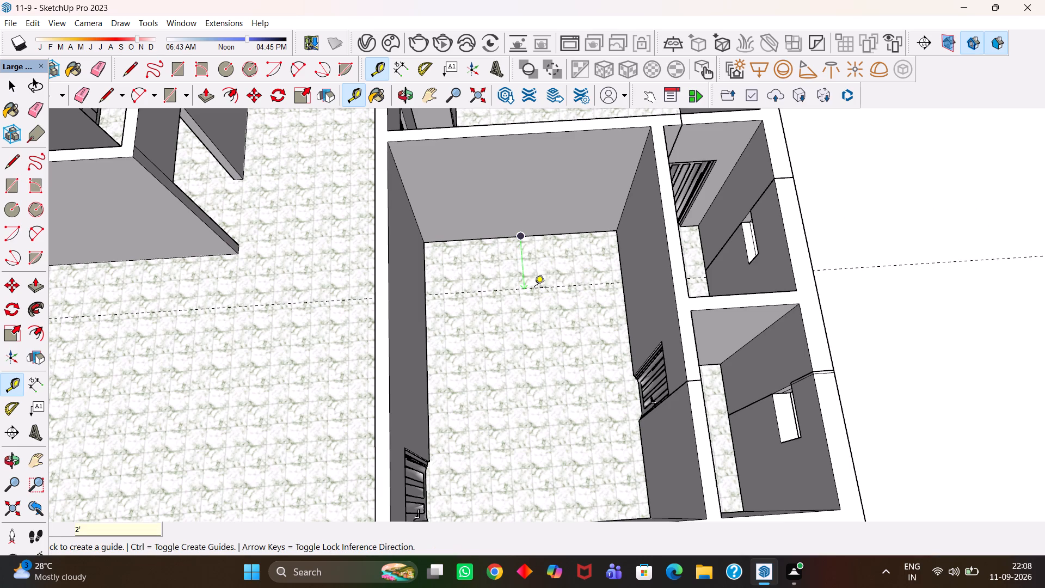
Draw a 10' 6" line along the guide across the bedroom floor, from one side wall to the other.
key("l")
key("Return")
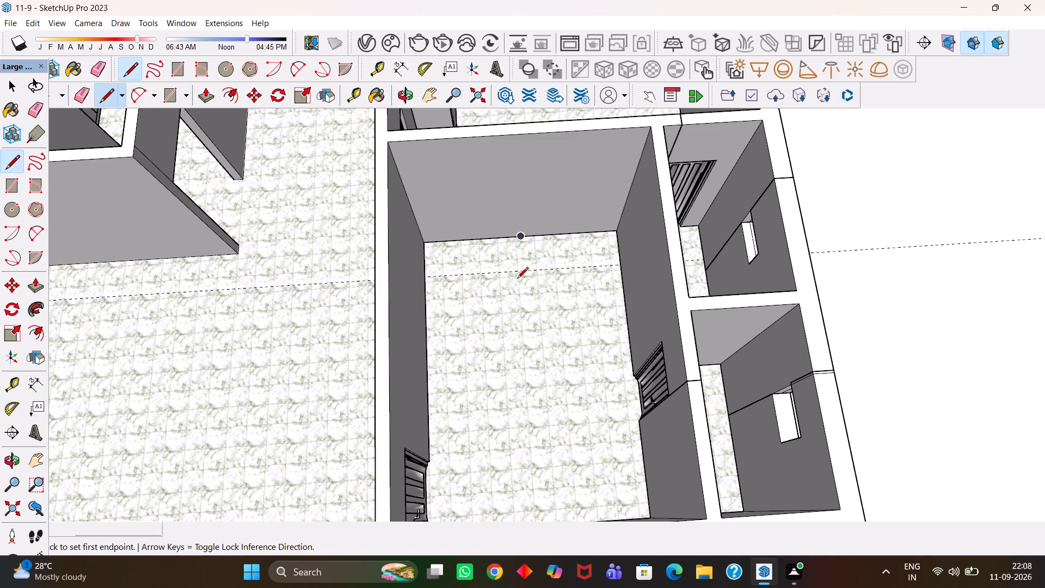
scroll(517, 279, "up", 5)
left_click(358, 275)
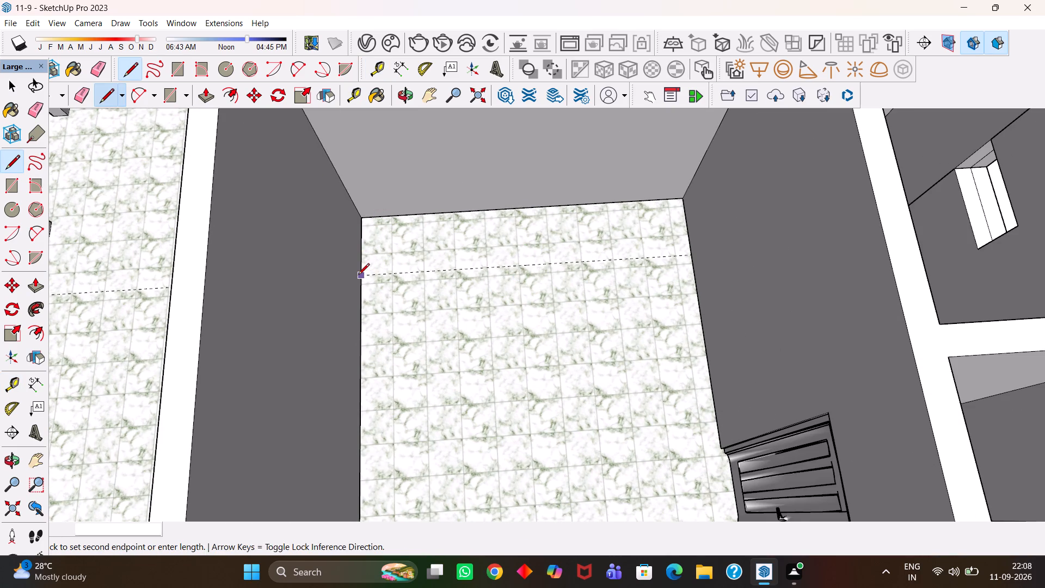
left_click(688, 259)
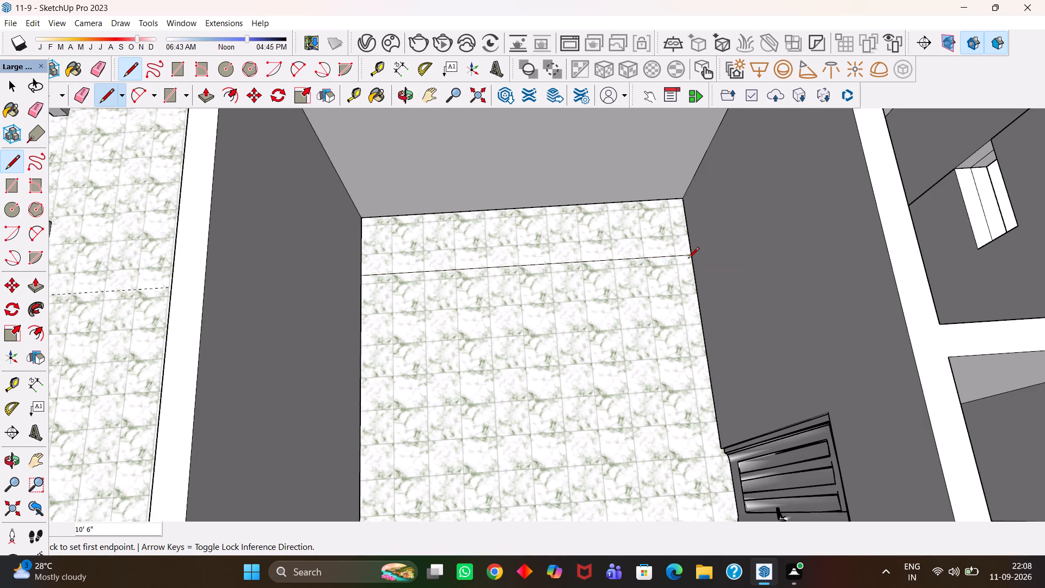
key("space")
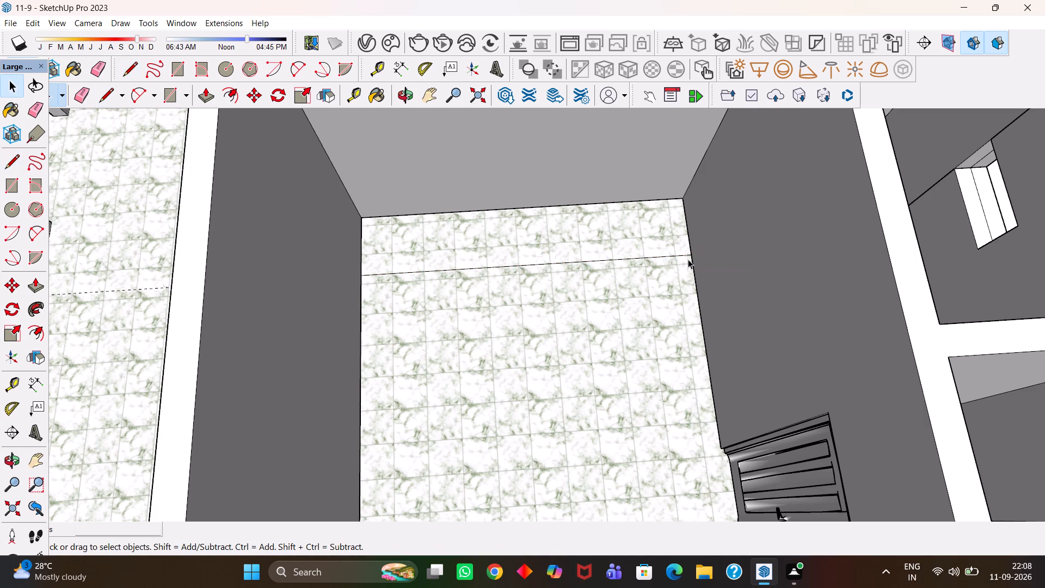
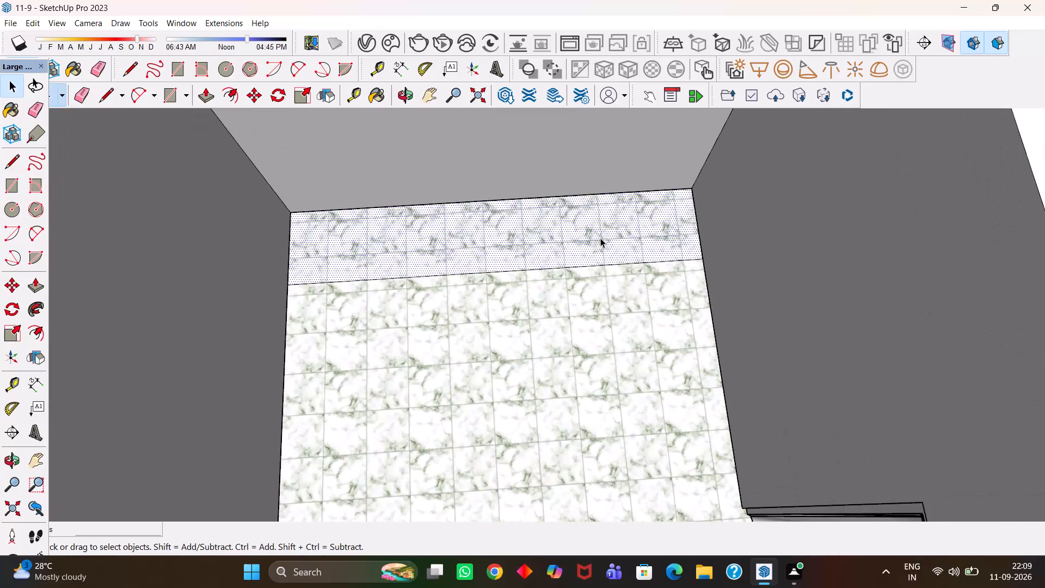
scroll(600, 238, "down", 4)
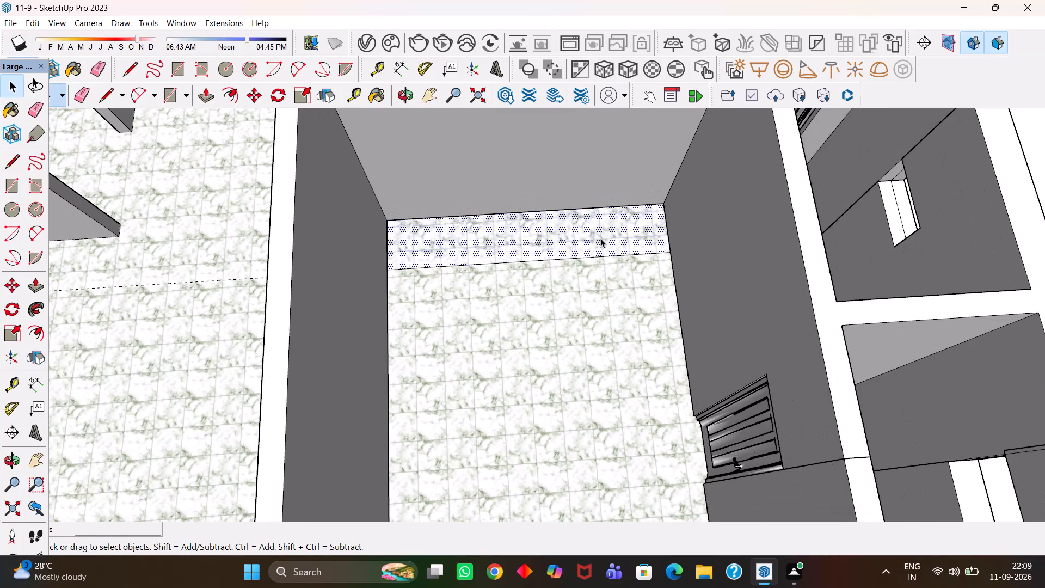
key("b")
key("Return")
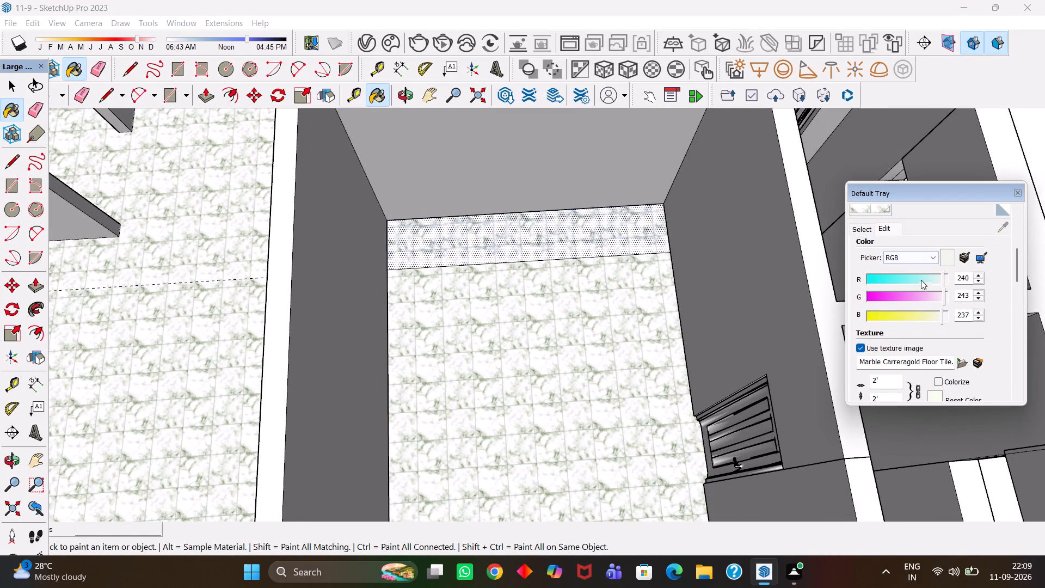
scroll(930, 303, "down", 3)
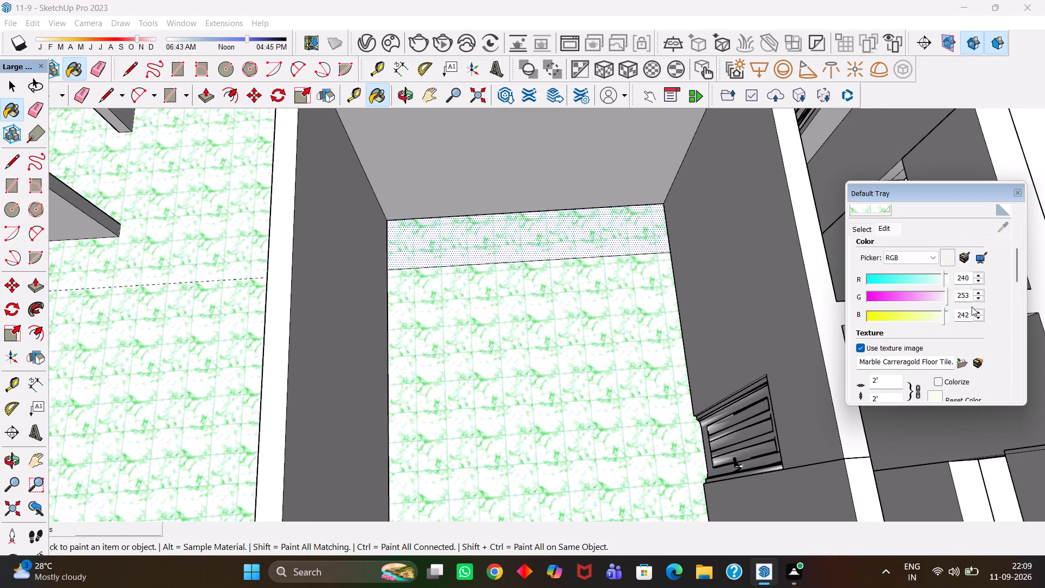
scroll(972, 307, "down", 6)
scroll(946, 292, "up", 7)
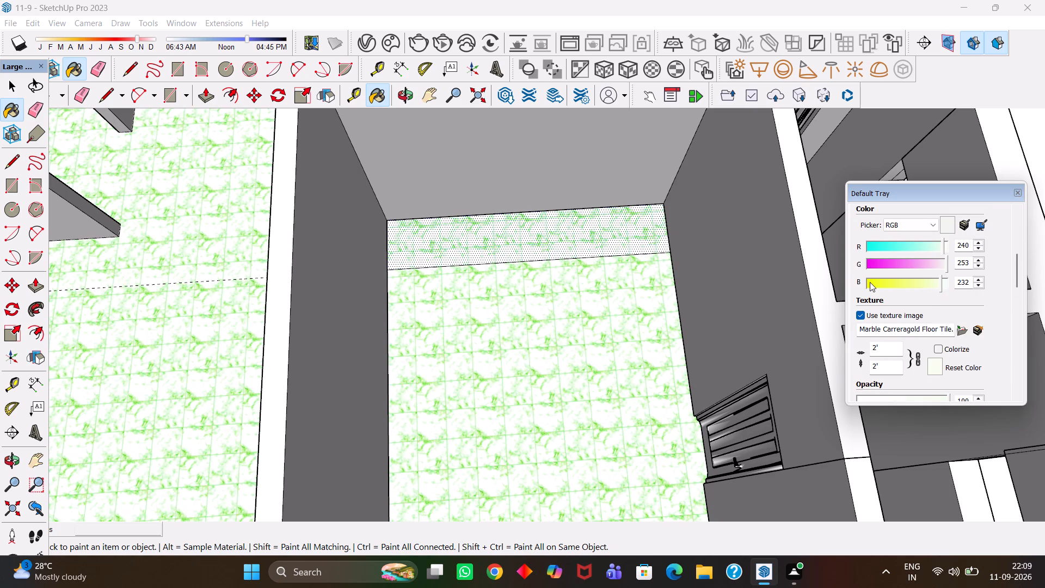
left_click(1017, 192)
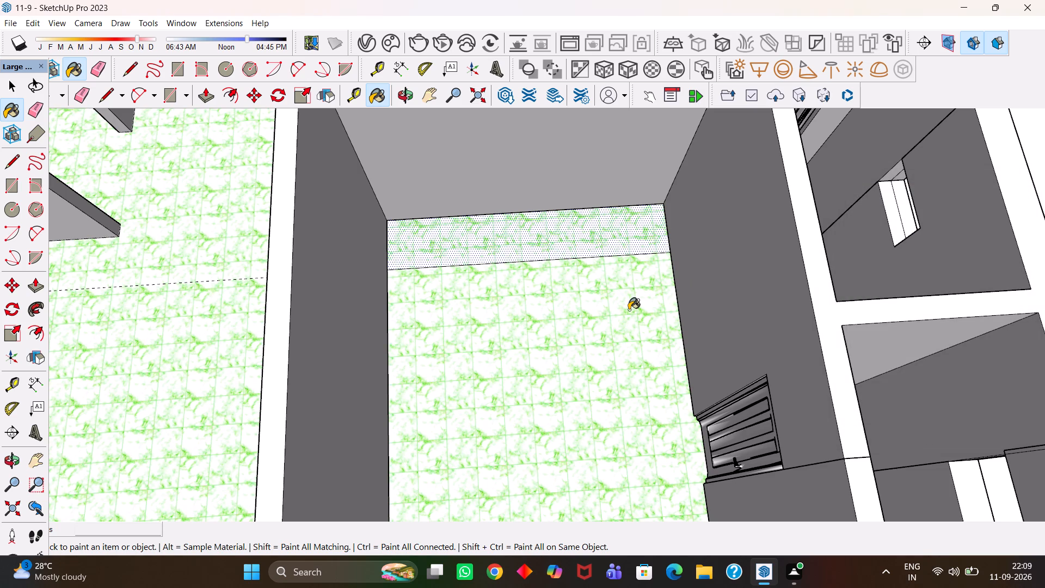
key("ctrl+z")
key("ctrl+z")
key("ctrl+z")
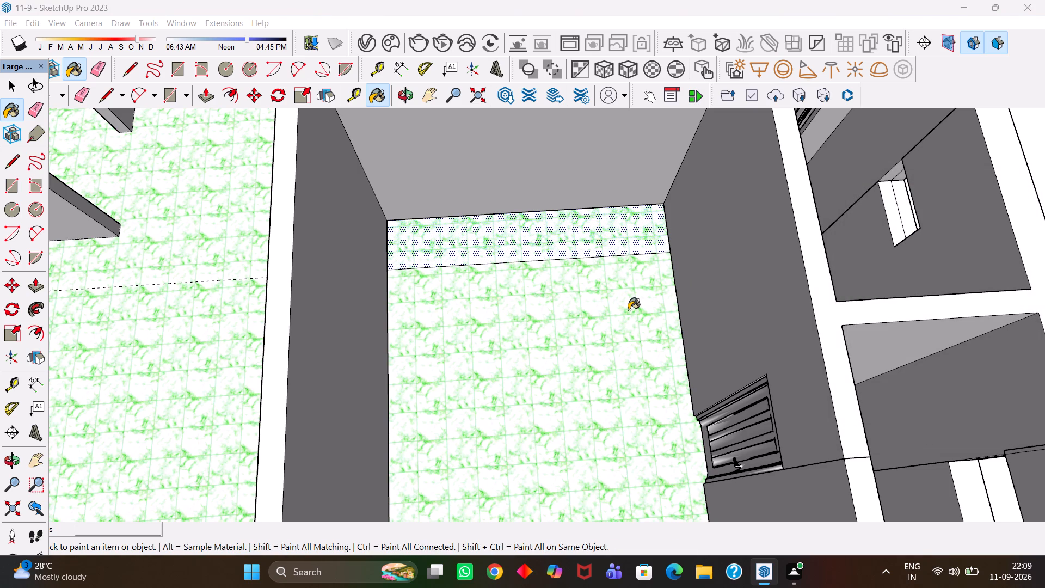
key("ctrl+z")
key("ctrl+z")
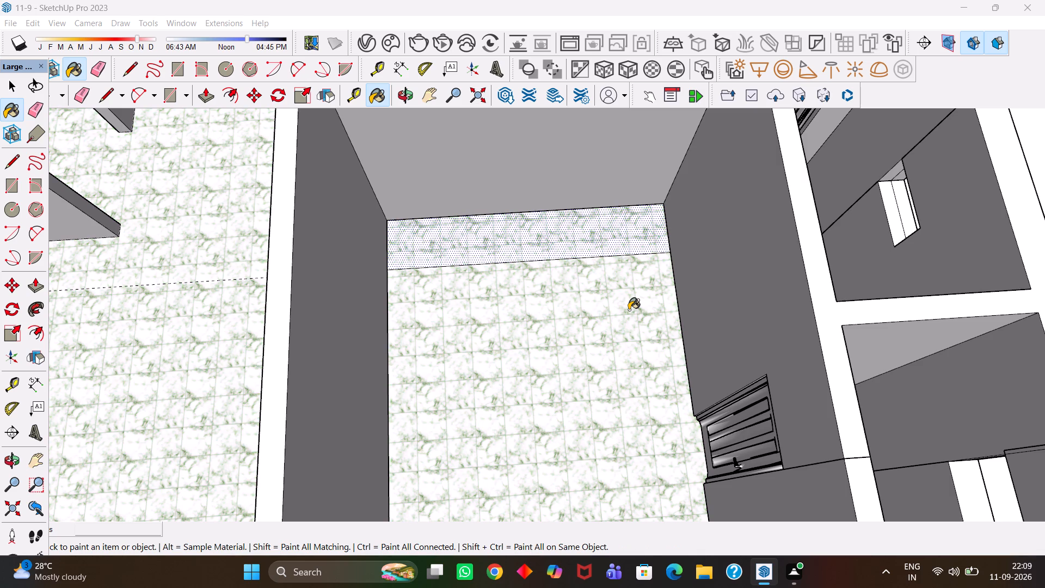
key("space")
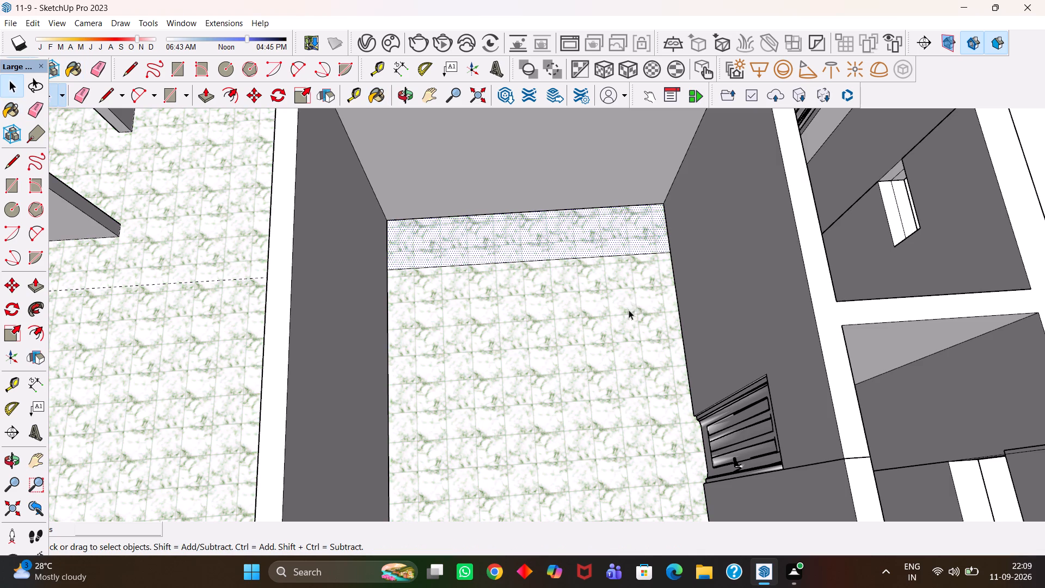
Erase the dashed guide line that crosses the house at the second bedroom's floor strip.
scroll(629, 310, "down", 16)
scroll(567, 313, "up", 8)
scroll(568, 315, "down", 5)
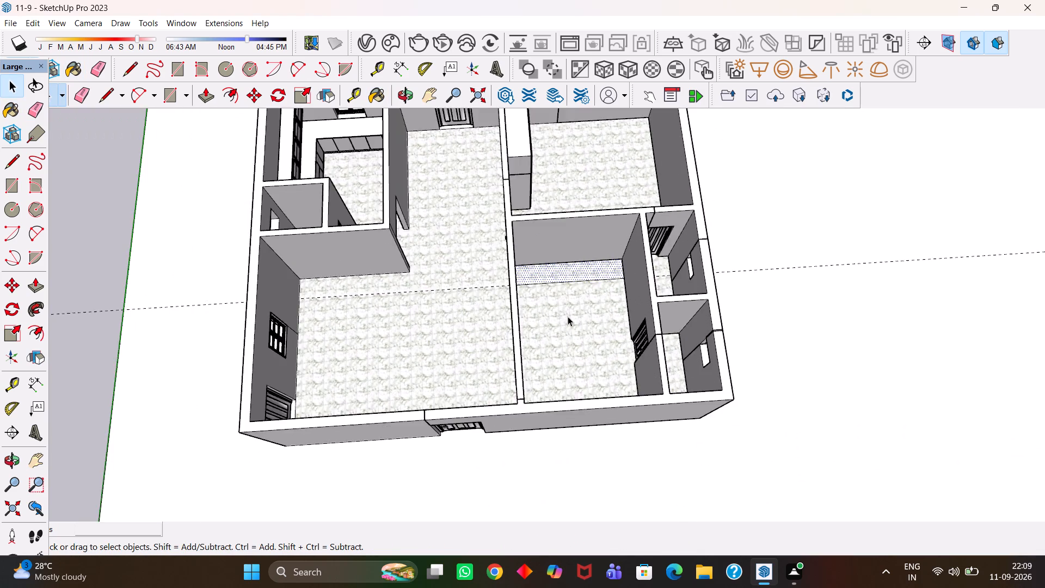
scroll(568, 316, "down", 4)
left_click(268, 241)
scroll(245, 272, "up", 1)
key("e")
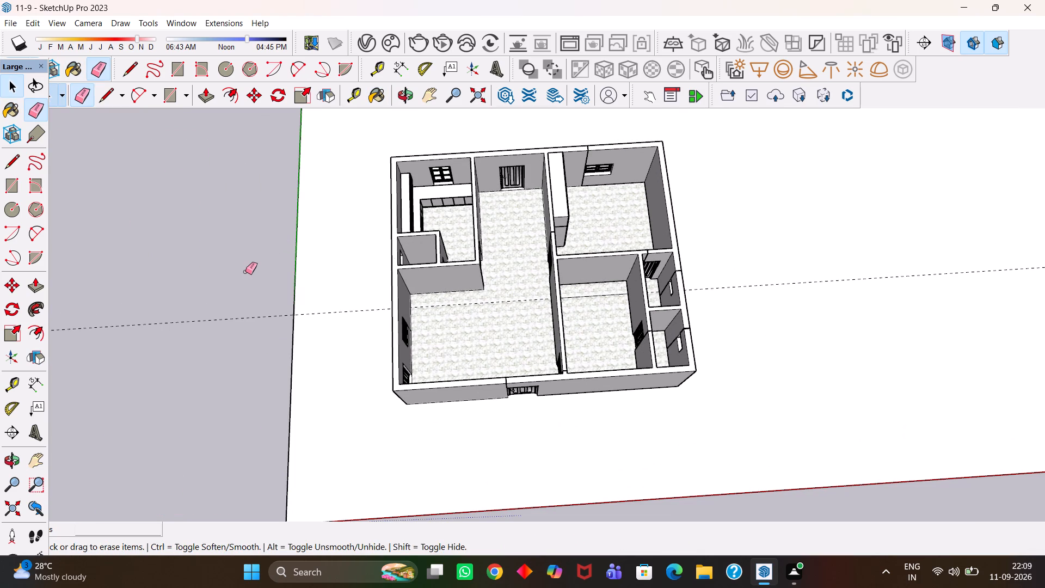
key("Return")
scroll(245, 272, "up", 1)
left_click_drag(242, 278, 241, 374)
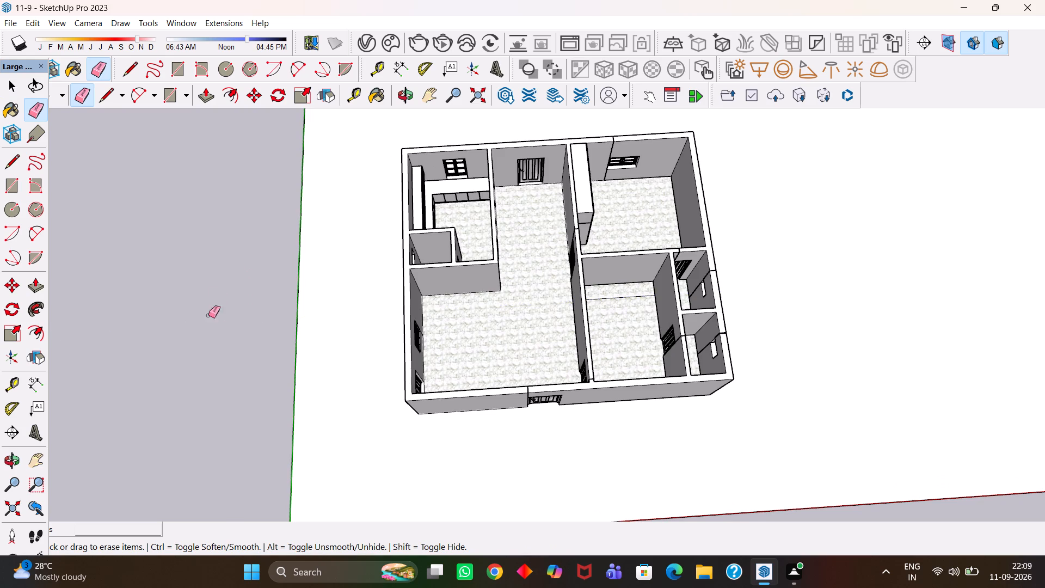
Examine the whole house from the front and from above, including the large room, passage, kitchen and bedrooms.
scroll(287, 286, "down", 5)
scroll(495, 359, "up", 9)
middle_click_drag(471, 411, 468, 360)
scroll(458, 341, "up", 1)
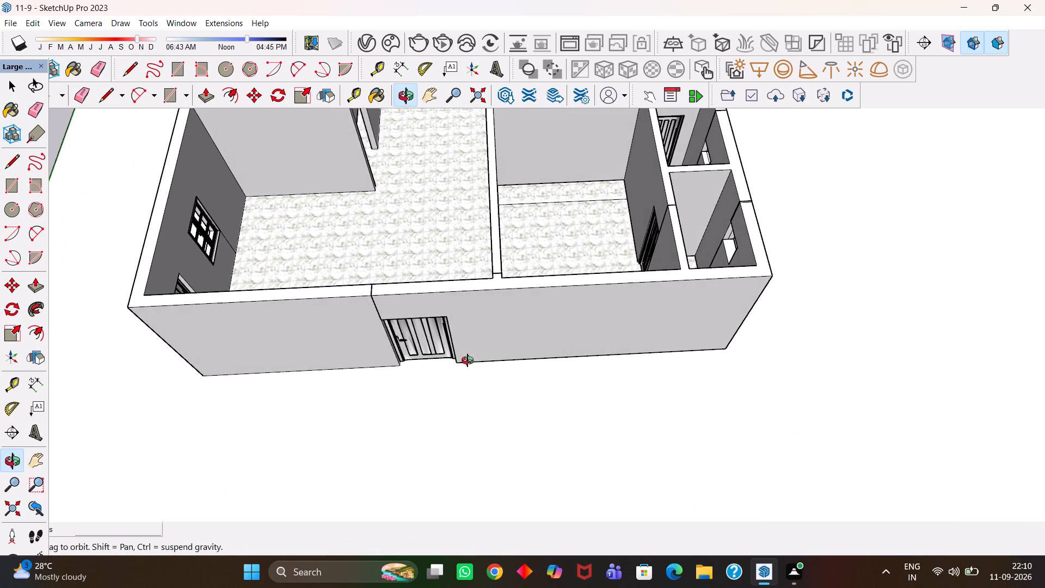
middle_click_drag(468, 360, 468, 361)
key("h")
key("Return")
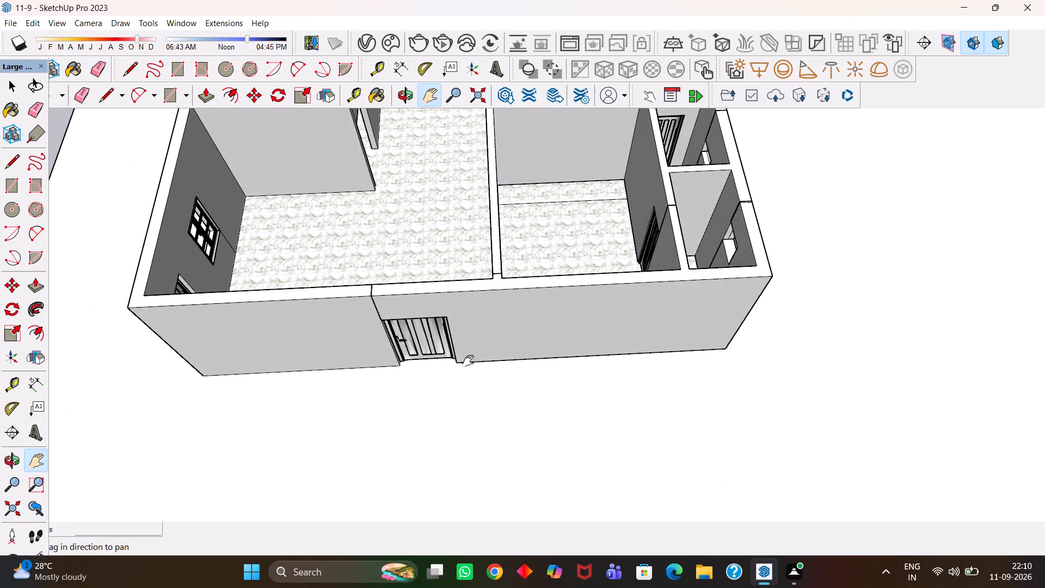
scroll(475, 318, "down", 5)
middle_click_drag(444, 275, 438, 346)
scroll(431, 346, "up", 3)
middle_click_drag(438, 270, 454, 339)
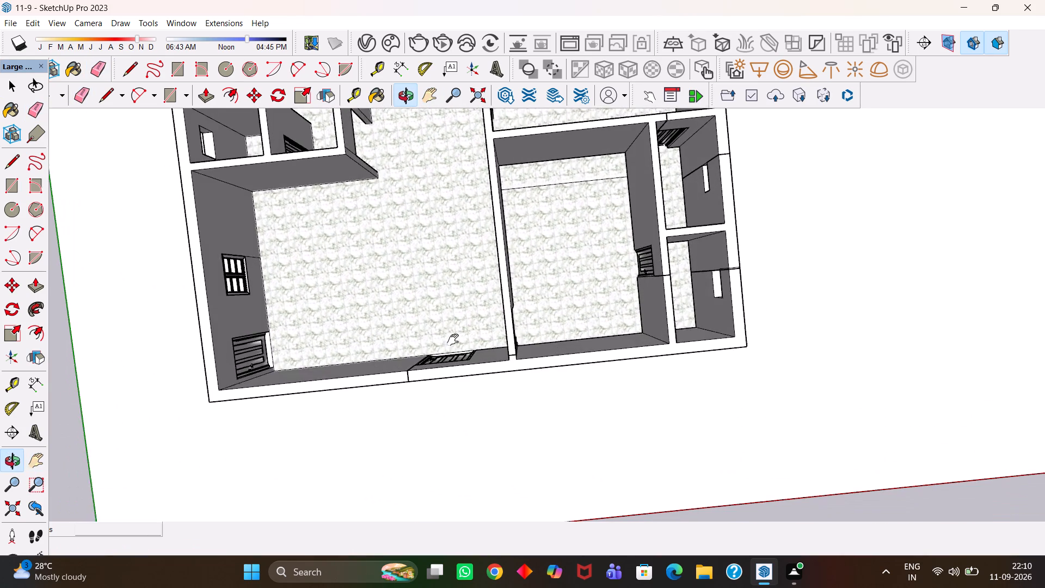
scroll(452, 340, "down", 2)
left_click_drag(442, 299, 456, 384)
middle_click_drag(480, 401, 439, 340)
scroll(439, 340, "down", 4)
middle_click_drag(532, 396, 459, 359)
scroll(459, 359, "up", 6)
left_click_drag(466, 324, 470, 413)
scroll(470, 413, "down", 4)
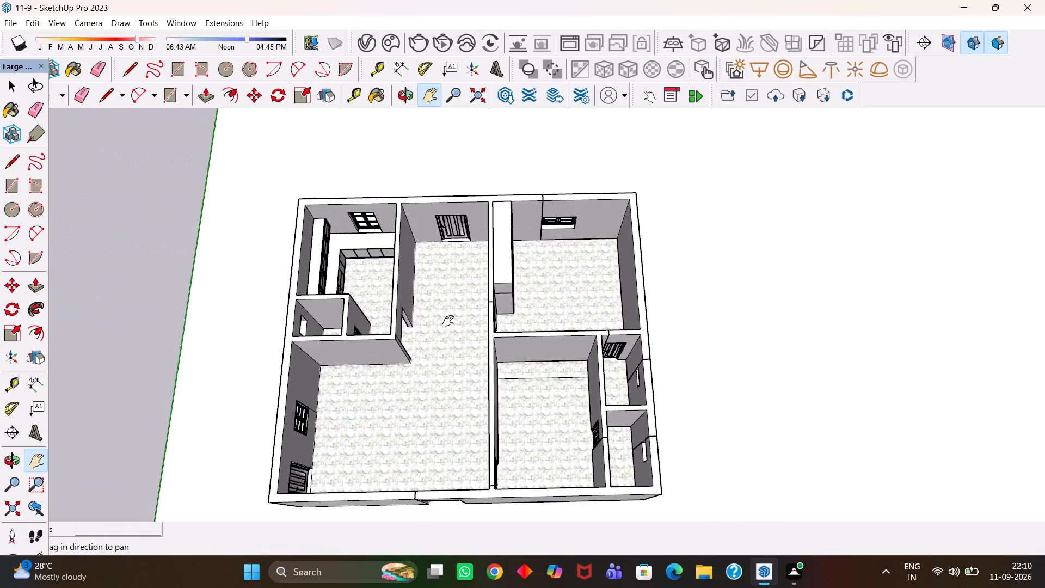
middle_click(448, 321)
scroll(448, 324, "up", 4)
scroll(448, 324, "down", 4)
scroll(460, 287, "up", 1)
left_click_drag(450, 303, 478, 392)
left_click_drag(470, 331, 482, 379)
scroll(457, 391, "up", 11)
scroll(460, 396, "down", 6)
middle_click_drag(504, 419, 521, 322)
scroll(504, 419, "up", 1)
scroll(521, 322, "up", 3)
scroll(521, 322, "down", 5)
middle_click_drag(541, 377, 528, 320)
scroll(528, 320, "up", 1)
scroll(528, 320, "down", 4)
left_click_drag(530, 383, 483, 305)
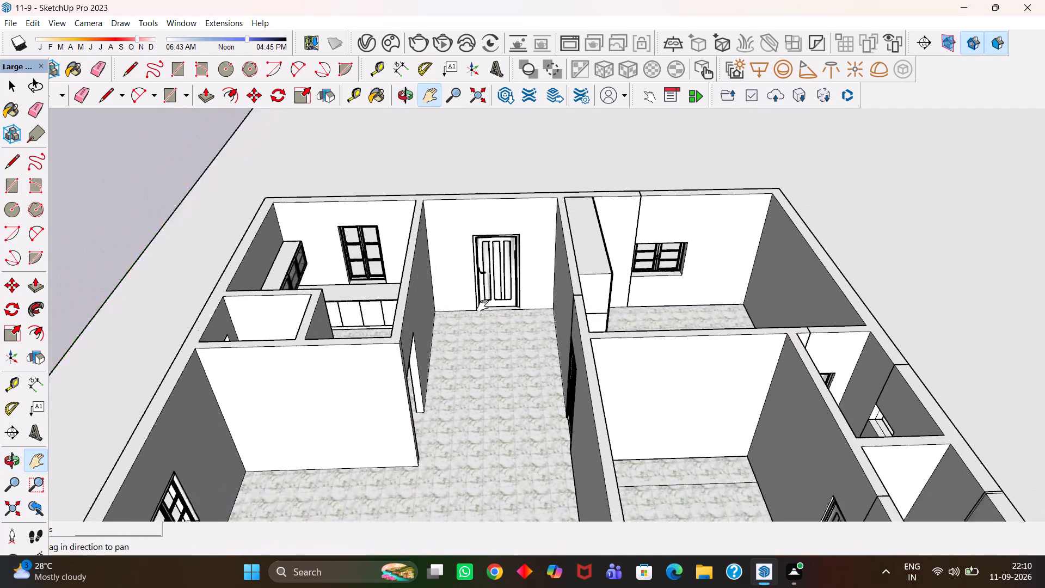
left_click_drag(483, 305, 477, 292)
Examine the room layout, doors and windows from the kitchen side of the house.
scroll(477, 292, "down", 4)
middle_click_drag(450, 354, 735, 406)
middle_click_drag(512, 369, 660, 369)
scroll(545, 351, "up", 3)
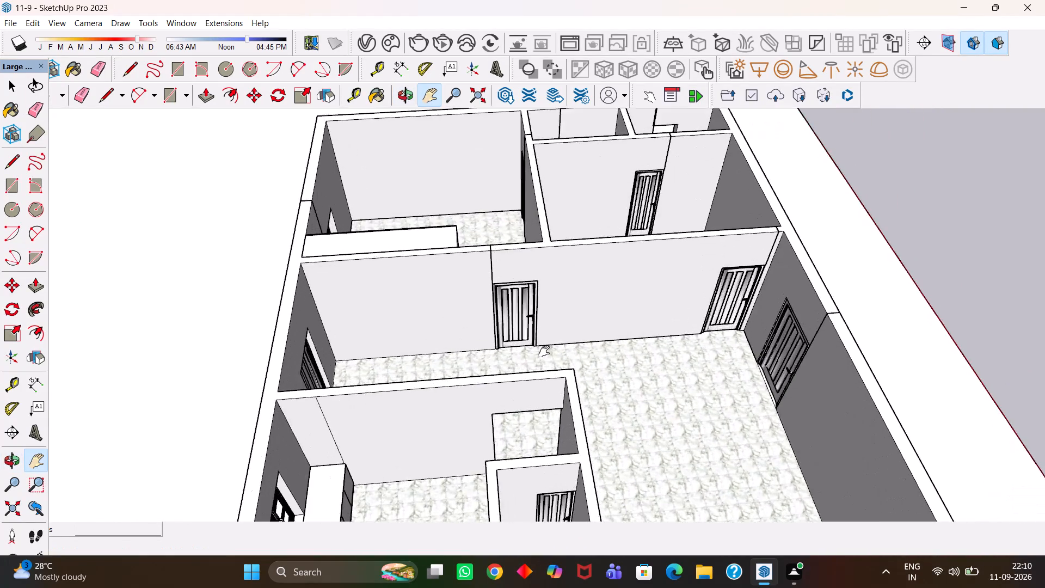
scroll(544, 351, "up", 2)
scroll(544, 351, "down", 4)
left_click_drag(624, 363, 511, 352)
scroll(509, 352, "down", 5)
middle_click_drag(540, 319, 517, 378)
scroll(517, 378, "up", 4)
scroll(517, 378, "down", 4)
middle_click_drag(519, 364, 521, 397)
scroll(521, 397, "up", 2)
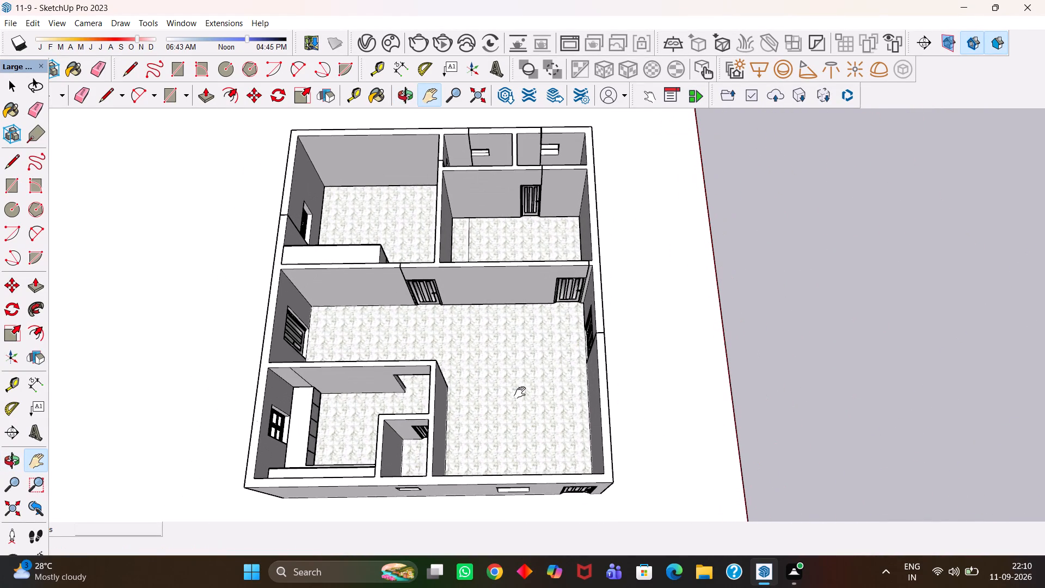
scroll(520, 393, "down", 8)
left_click_drag(526, 399, 631, 341)
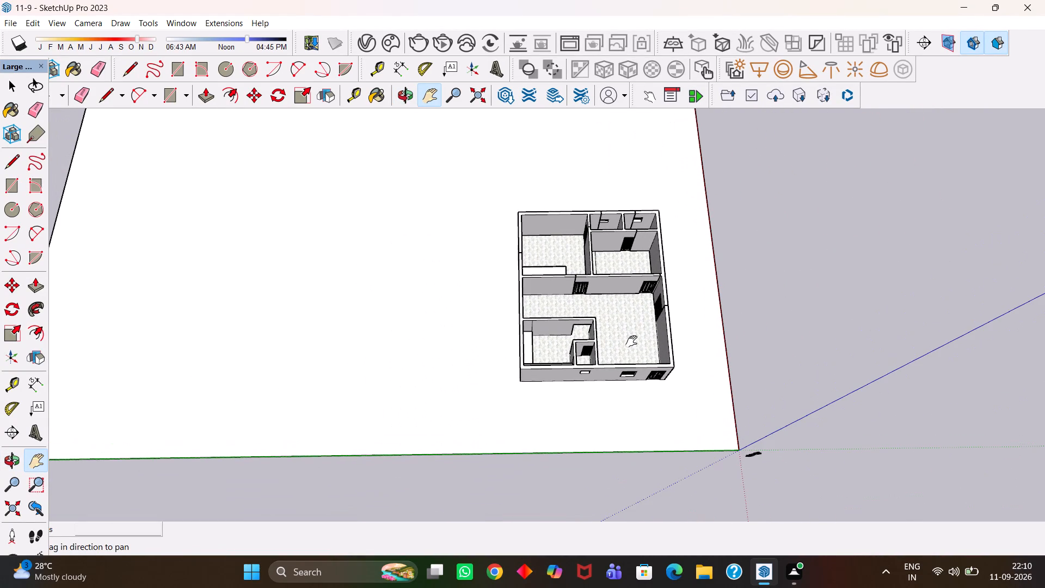
scroll(631, 341, "up", 8)
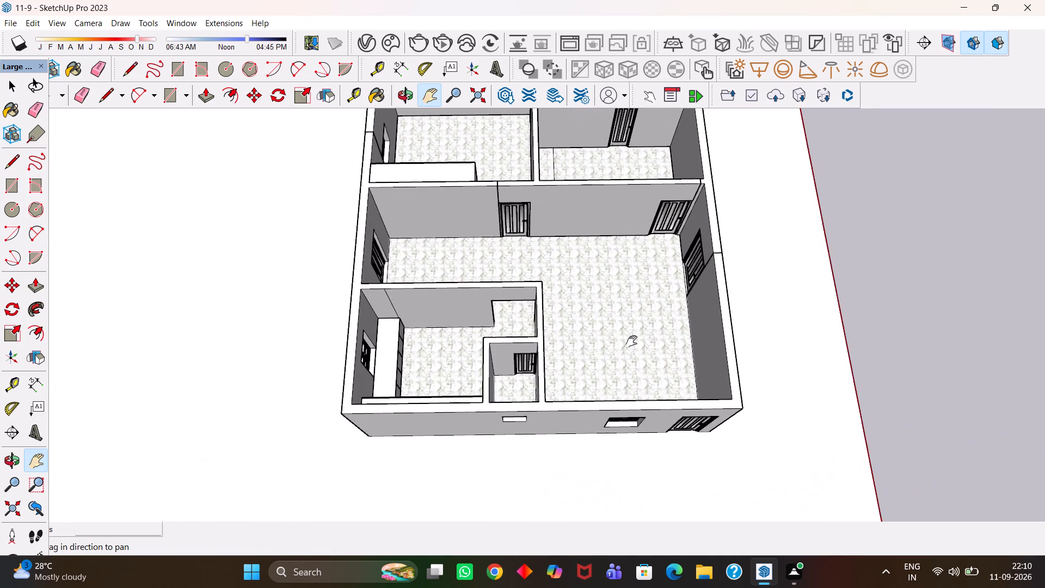
scroll(631, 341, "down", 2)
left_click_drag(631, 341, 652, 416)
scroll(643, 417, "up", 2)
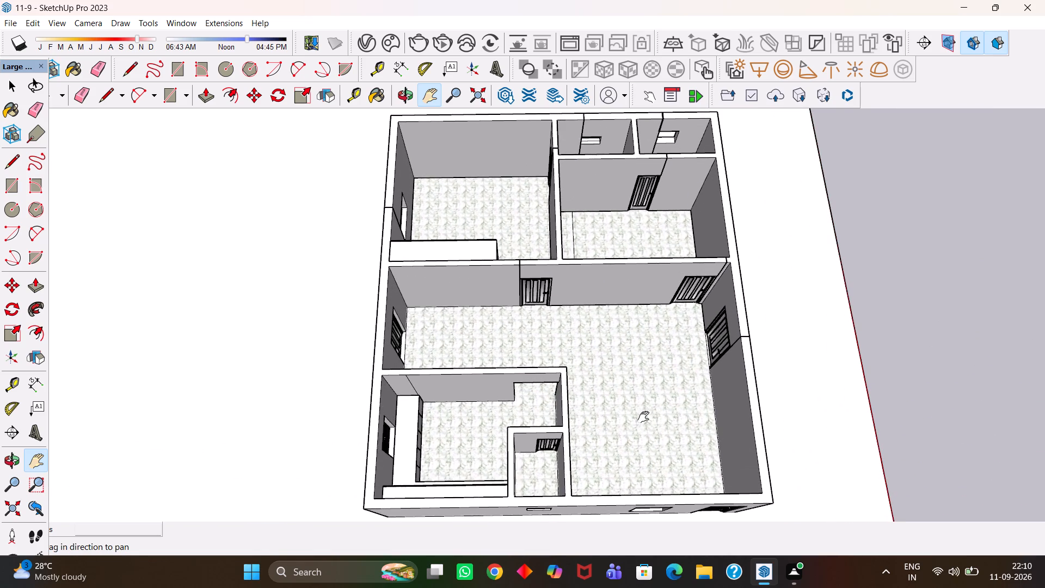
Extend the ground plane in front of the house by moving its edge outward about 23' 9".
scroll(643, 417, "down", 3)
left_click_drag(662, 418, 543, 278)
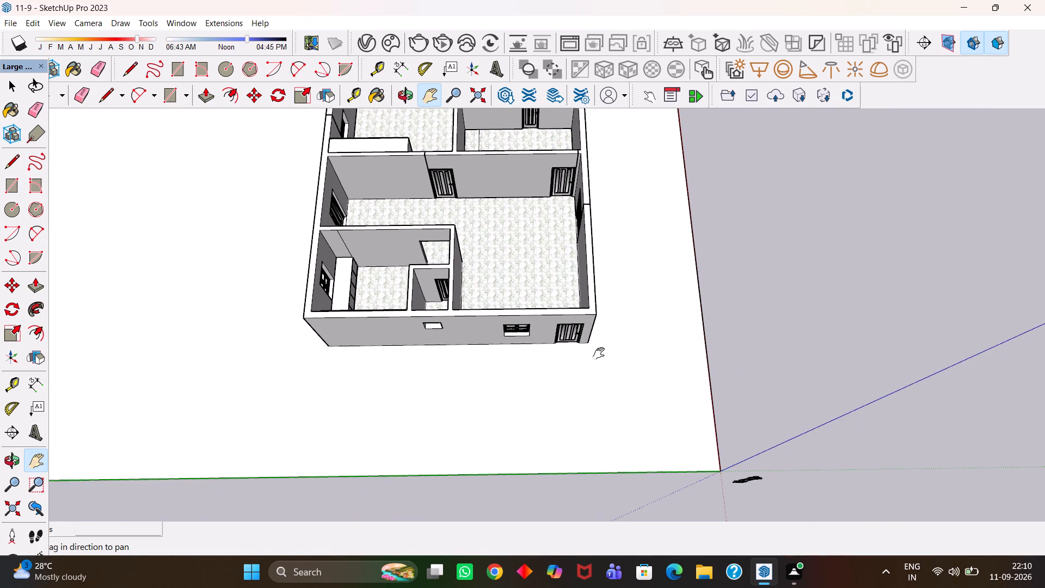
key("m")
key("Return")
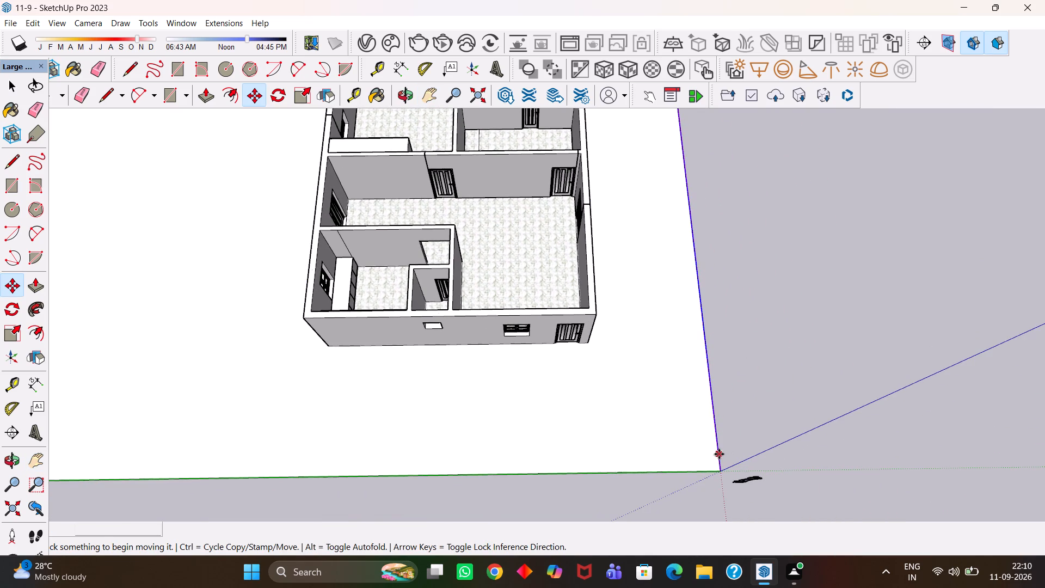
left_click(719, 454)
left_click(923, 455)
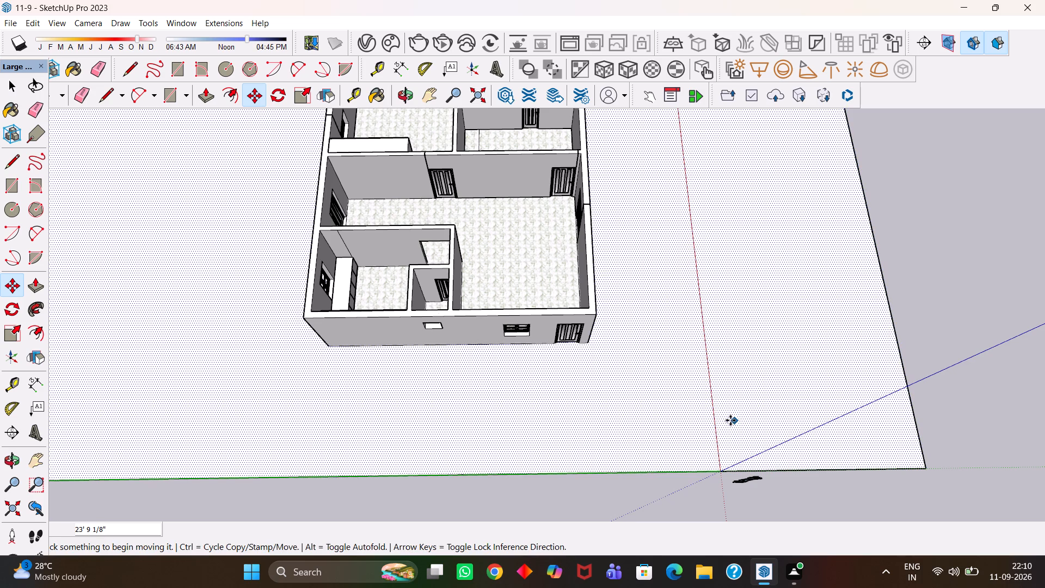
Examine the house on its enlarged ground plane and its rooms from the kitchen side and the front.
key("h")
key("Return")
scroll(696, 378, "down", 7)
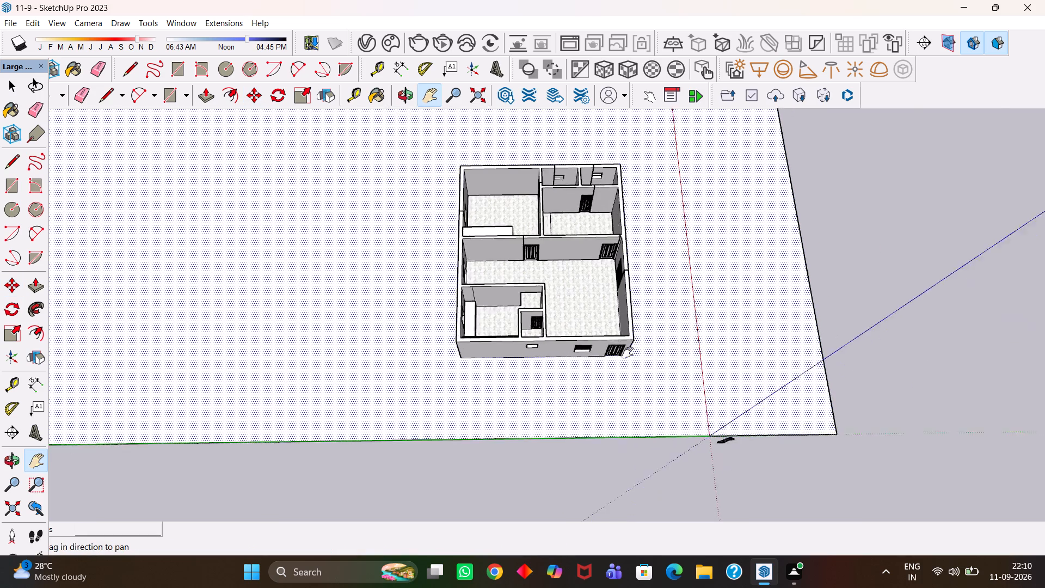
scroll(628, 353, "down", 2)
left_click_drag(580, 296, 597, 401)
scroll(598, 402, "up", 11)
scroll(591, 383, "down", 5)
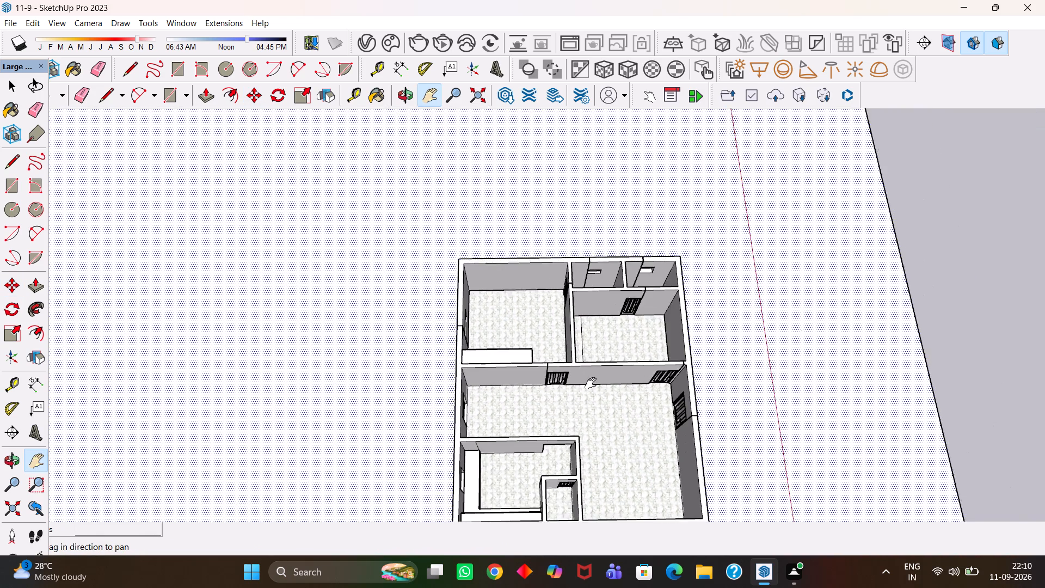
scroll(591, 383, "up", 9)
scroll(591, 383, "down", 5)
scroll(624, 394, "up", 3)
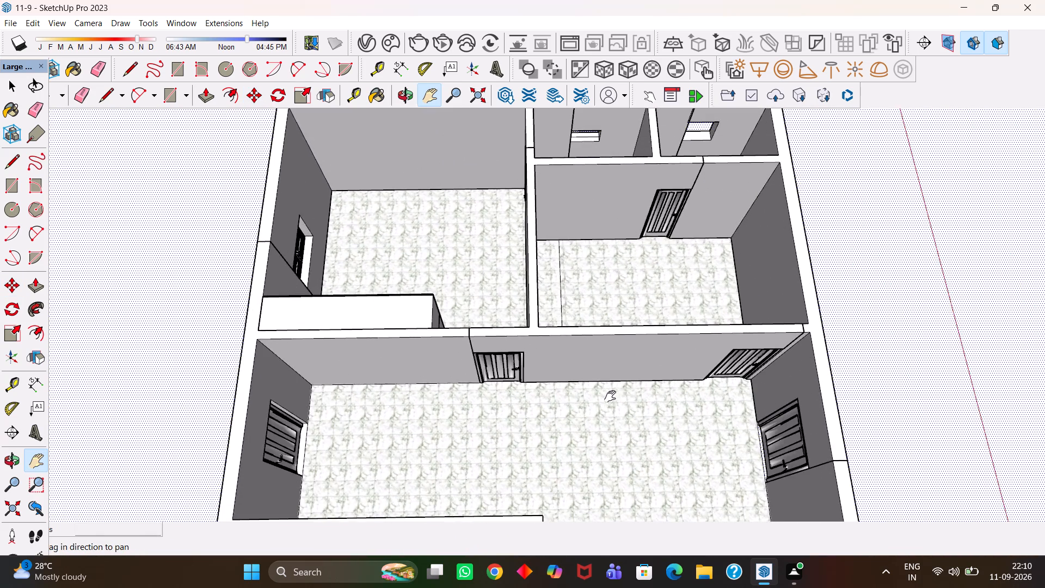
scroll(609, 396, "down", 6)
middle_click_drag(658, 416, 383, 380)
scroll(485, 418, "up", 2)
scroll(592, 377, "down", 5)
middle_click_drag(624, 393, 490, 415)
scroll(495, 411, "up", 4)
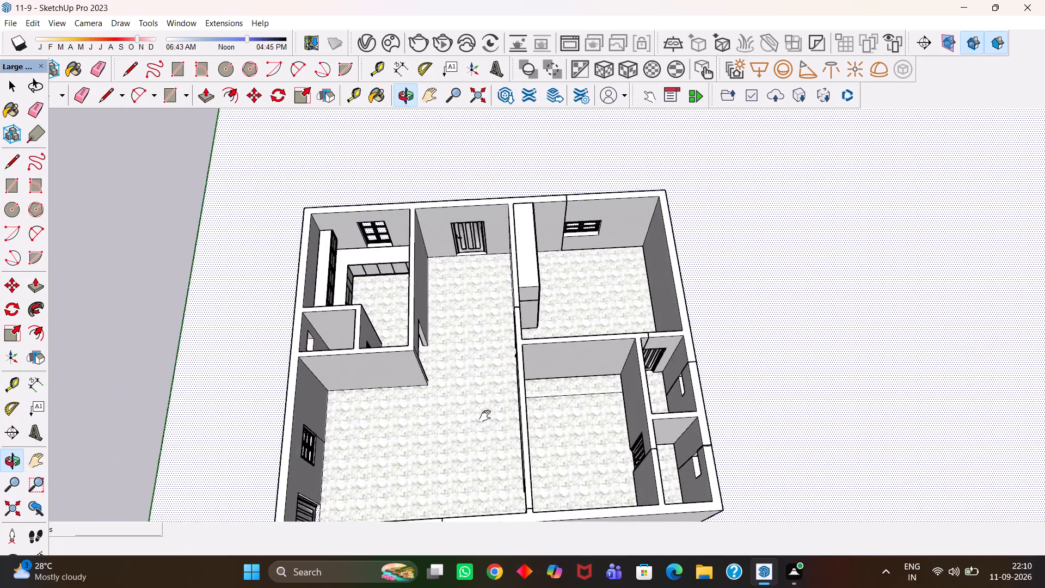
scroll(480, 416, "down", 6)
middle_click_drag(476, 363, 457, 419)
scroll(457, 419, "up", 5)
scroll(457, 419, "down", 6)
left_click_drag(433, 430, 552, 351)
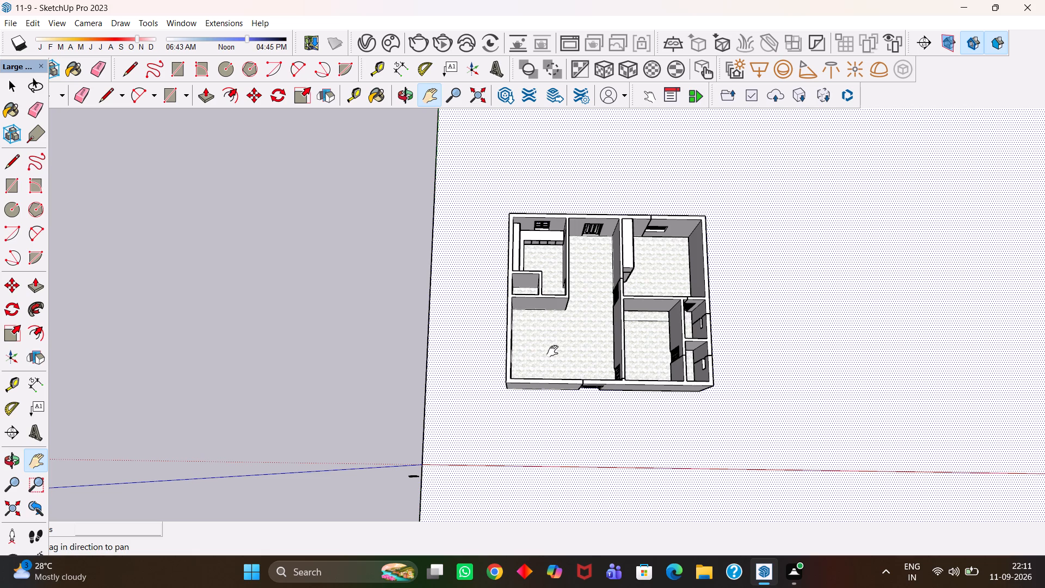
Examine the floor layout of all rooms from above and the whole house from an oblique angle.
scroll(552, 351, "up", 8)
left_click_drag(662, 296, 388, 314)
scroll(385, 315, "down", 5)
middle_click_drag(342, 327, 343, 354)
scroll(350, 338, "up", 4)
scroll(343, 354, "down", 4)
left_click_drag(364, 330, 372, 373)
scroll(319, 368, "up", 4)
middle_click_drag(318, 370, 316, 399)
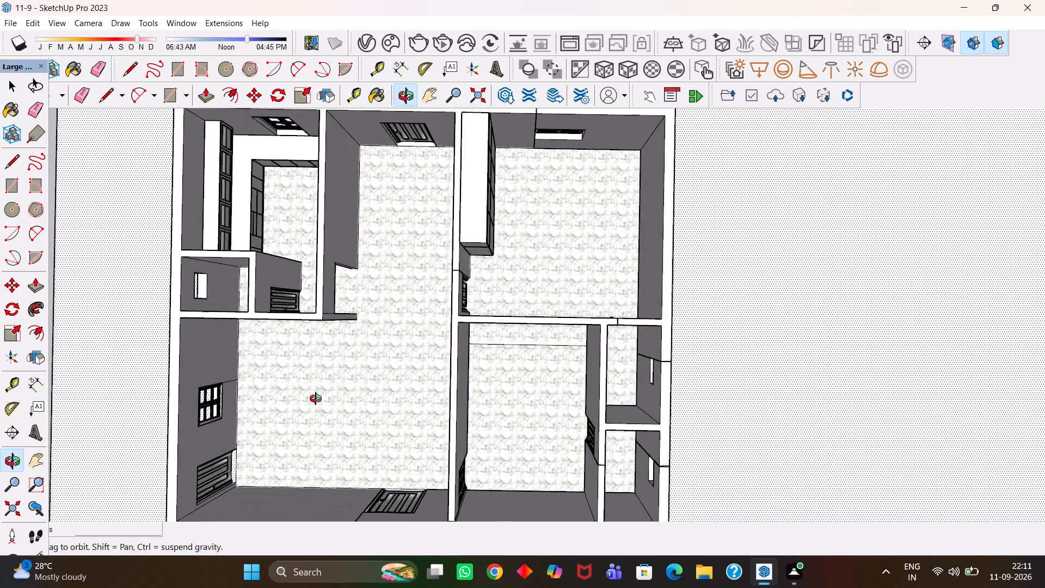
middle_click_drag(316, 399, 291, 412)
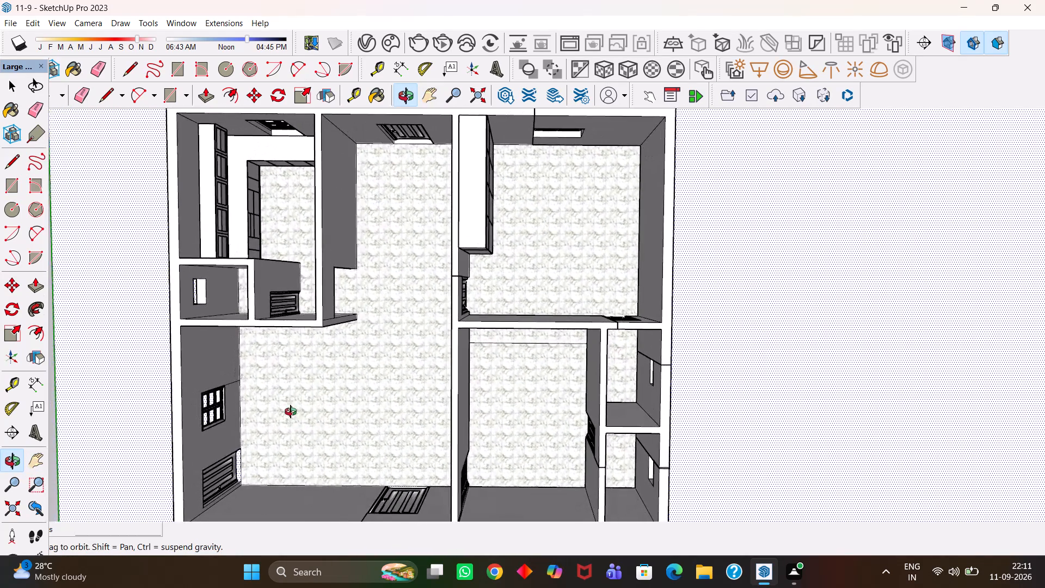
middle_click_drag(291, 412, 298, 412)
left_click_drag(382, 402, 348, 402)
scroll(329, 401, "down", 3)
middle_click_drag(311, 412, 339, 395)
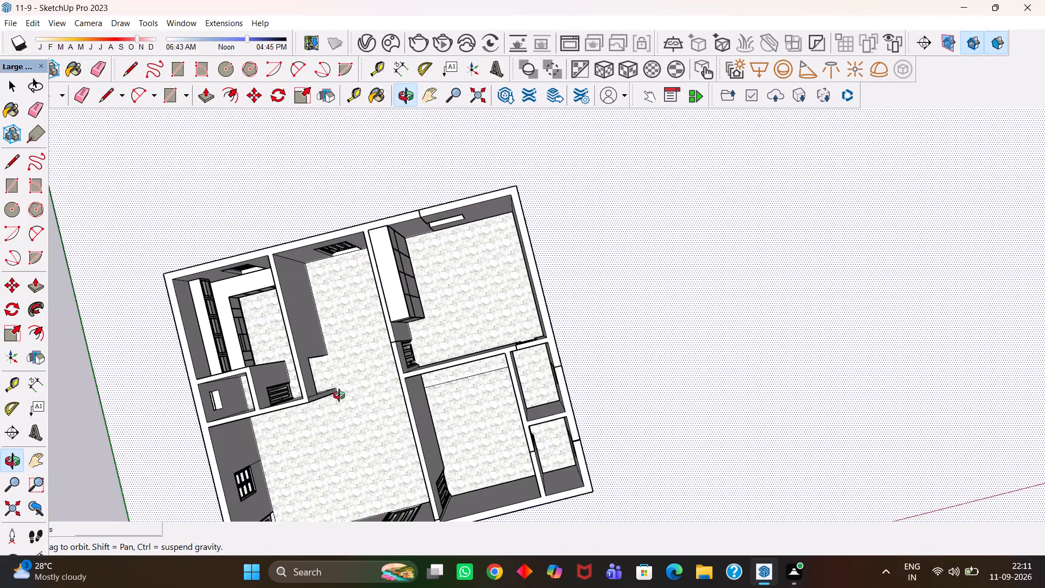
middle_click_drag(339, 395, 294, 376)
scroll(278, 382, "up", 4)
scroll(294, 376, "down", 5)
left_click_drag(330, 376, 316, 362)
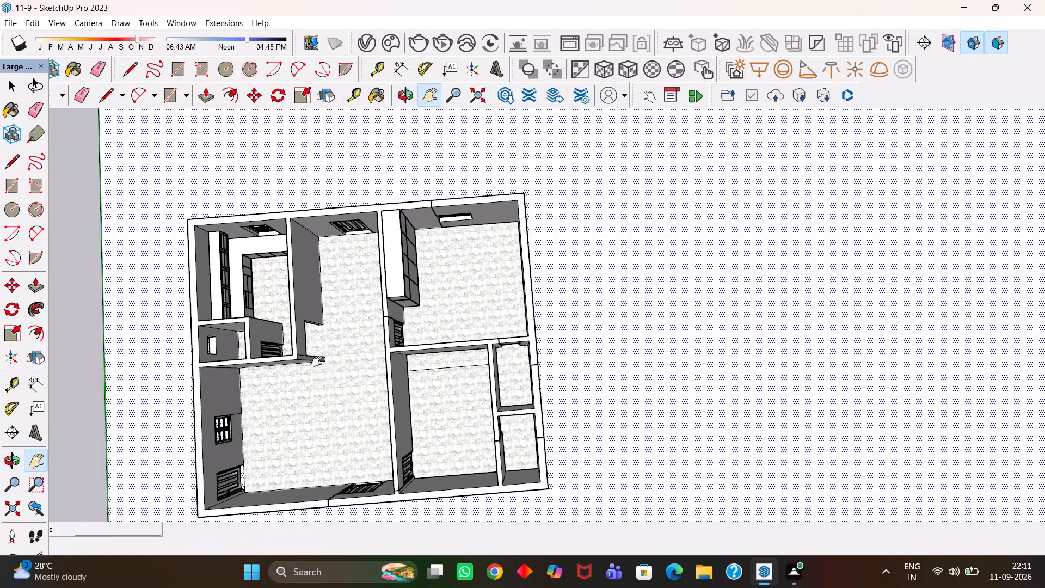
left_click_drag(316, 362, 314, 321)
scroll(322, 324, "up", 2)
middle_click_drag(359, 339, 343, 349)
scroll(343, 349, "up", 1)
left_click_drag(345, 341, 354, 383)
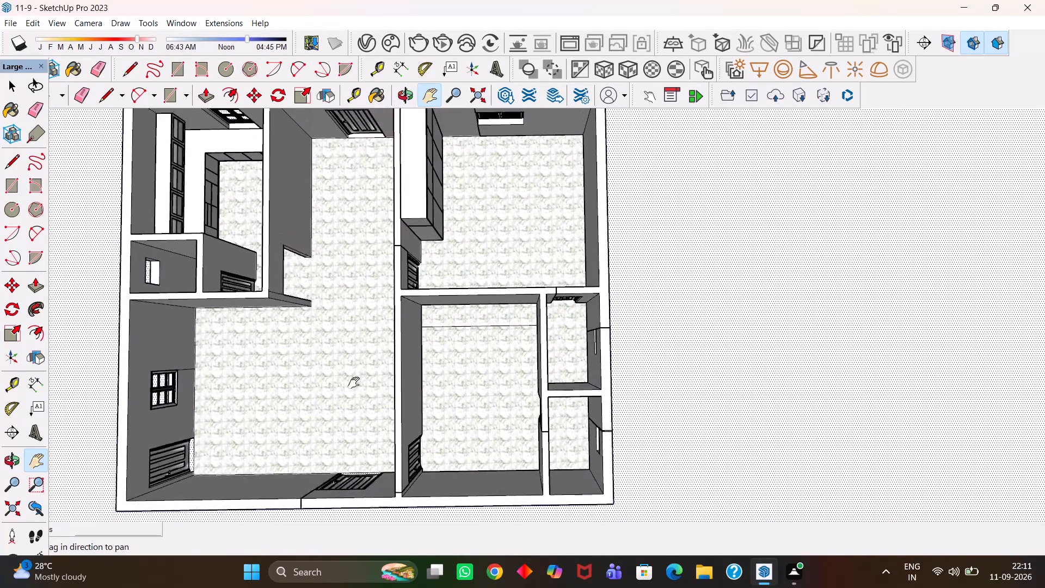
left_click_drag(354, 383, 353, 400)
scroll(347, 394, "down", 3)
middle_click(346, 394)
scroll(346, 394, "up", 2)
left_click_drag(347, 394, 374, 367)
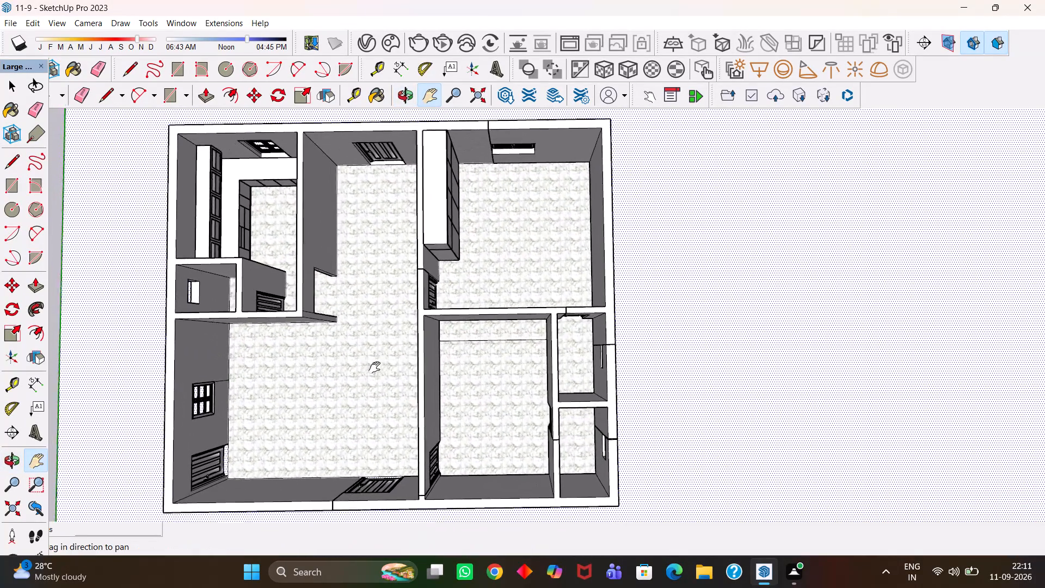
left_click_drag(374, 367, 330, 372)
scroll(335, 379, "down", 3)
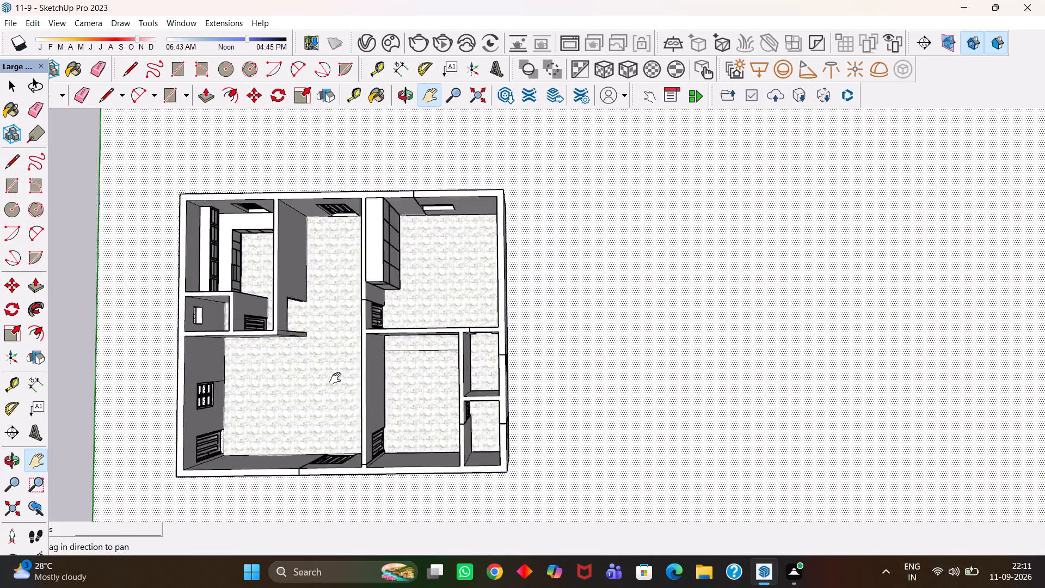
scroll(335, 378, "down", 6)
scroll(353, 380, "up", 1)
middle_click_drag(351, 381, 355, 259)
scroll(355, 259, "up", 4)
scroll(352, 264, "down", 4)
left_click_drag(309, 319, 408, 303)
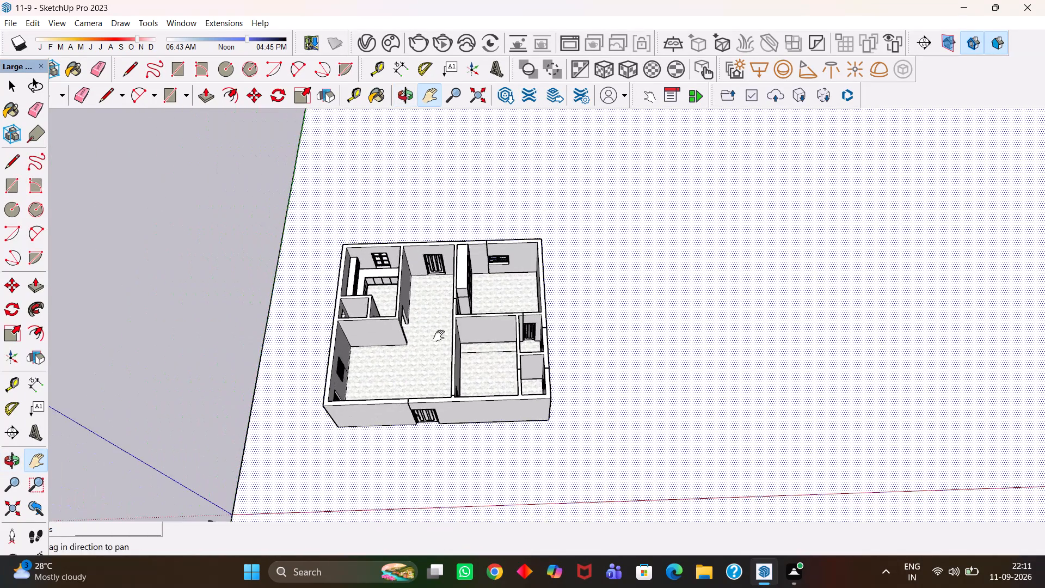
middle_click_drag(441, 373, 342, 347)
scroll(323, 347, "up", 1)
left_click(236, 213)
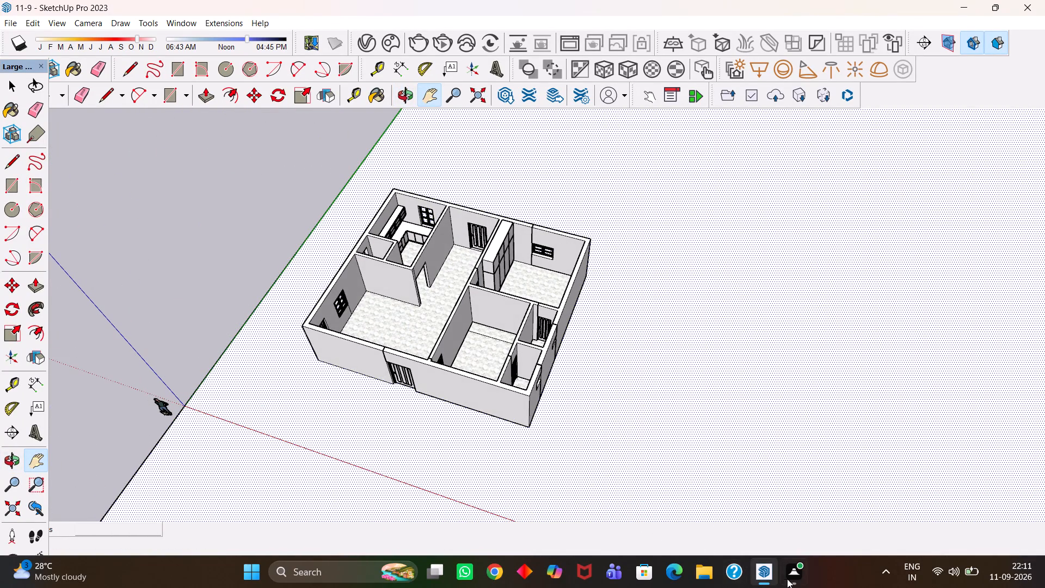
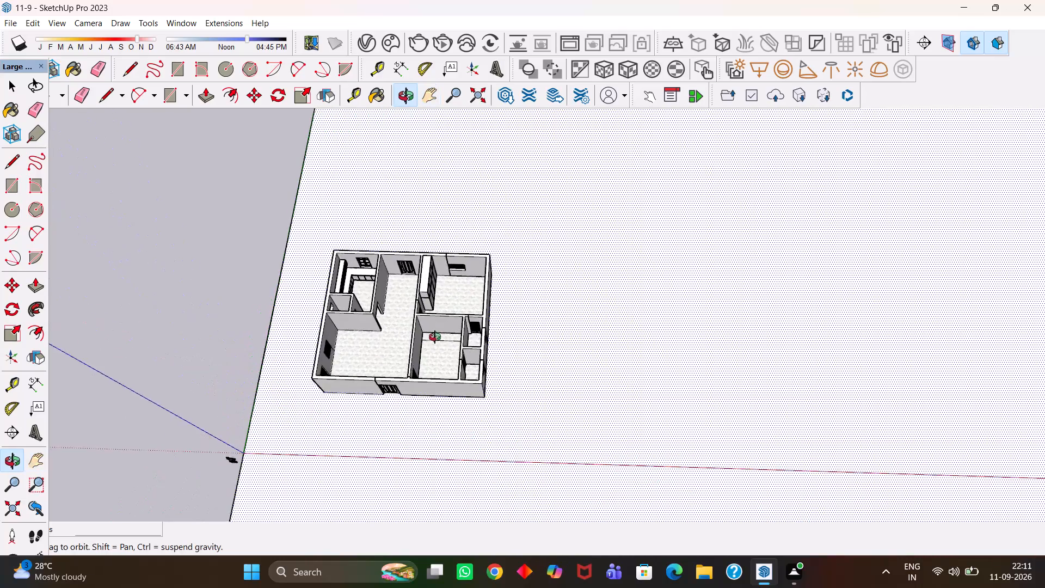
Clear the selection of the ground face around the house model.
scroll(402, 320, "up", 2)
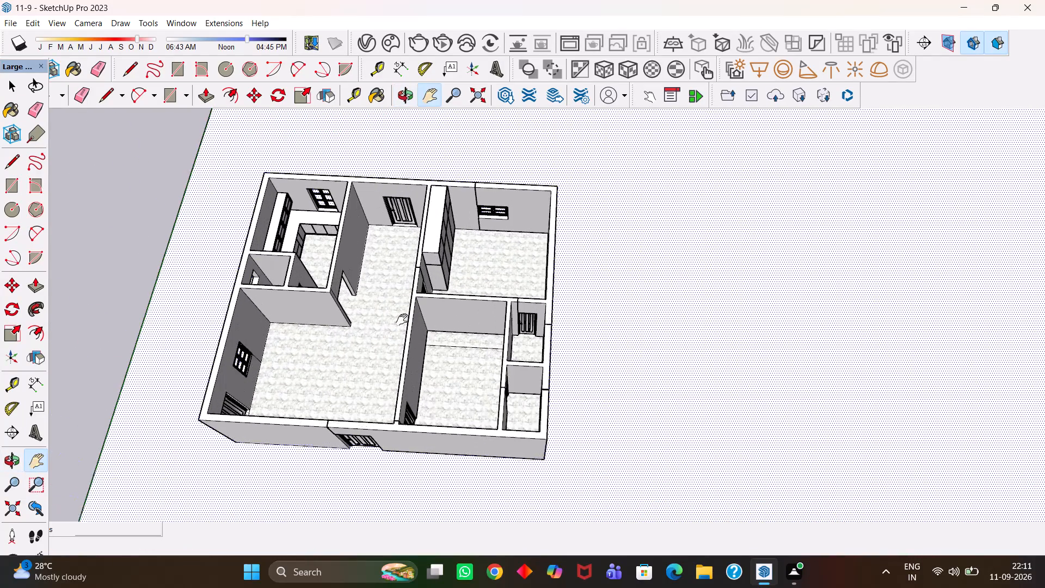
scroll(402, 320, "up", 6)
scroll(400, 318, "down", 3)
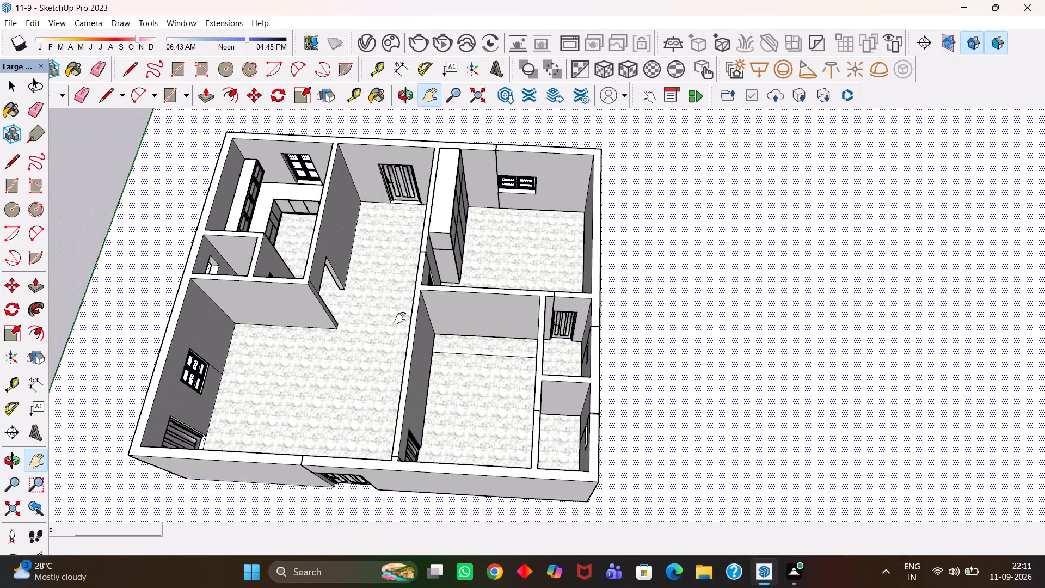
scroll(399, 316, "up", 3)
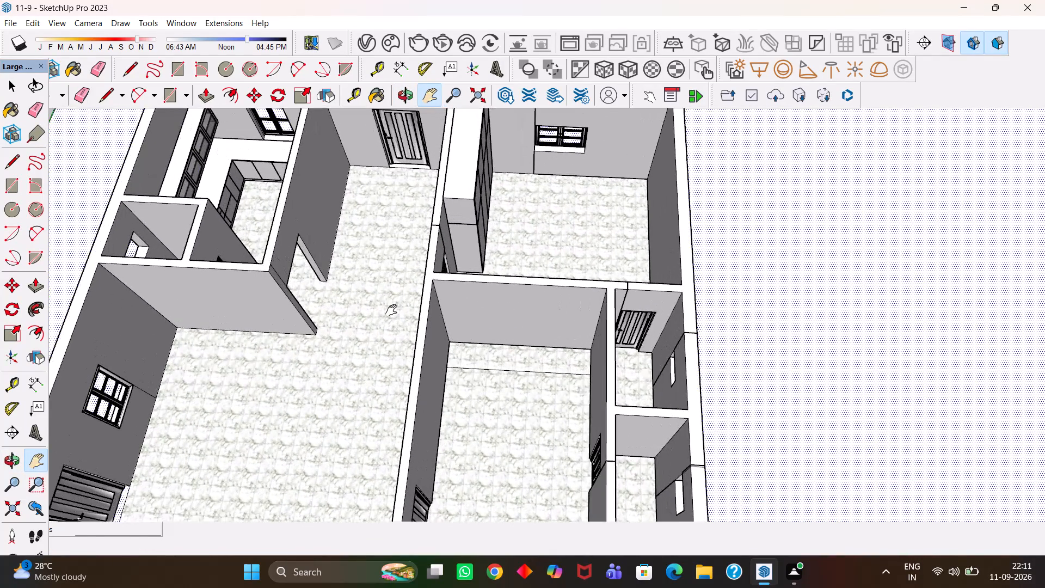
scroll(391, 310, "up", 3)
scroll(391, 310, "down", 9)
middle_click_drag(388, 297, 386, 311)
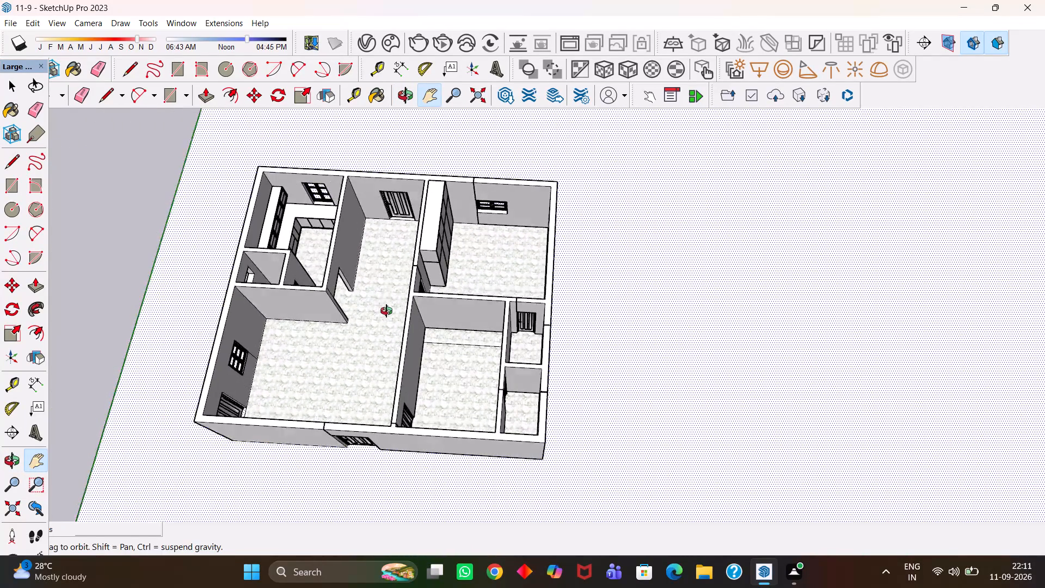
middle_click_drag(386, 311, 386, 314)
scroll(386, 314, "up", 4)
scroll(386, 314, "down", 4)
left_click_drag(370, 312, 493, 321)
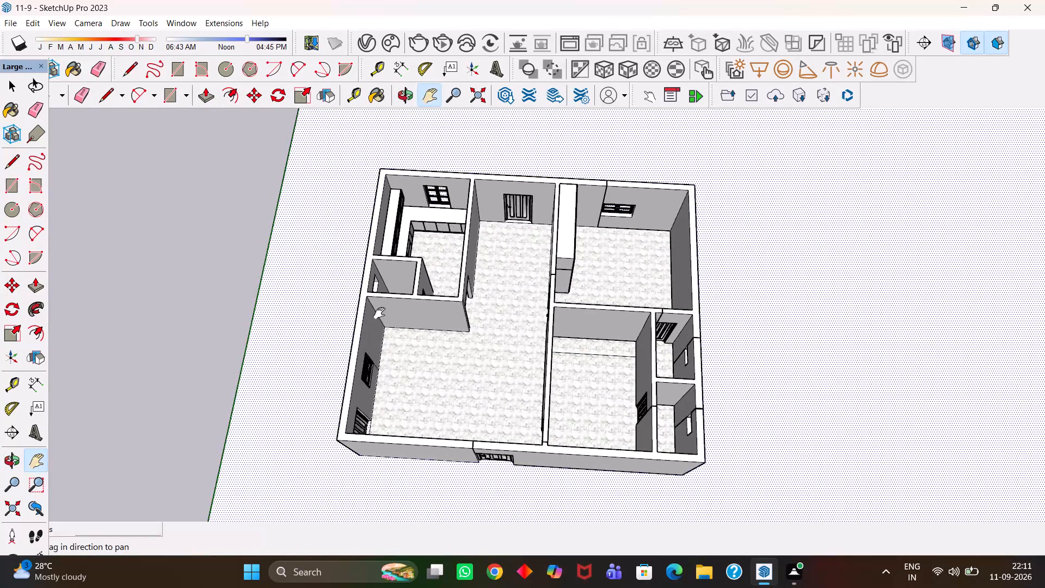
scroll(210, 291, "up", 3)
left_click(210, 291)
key("space")
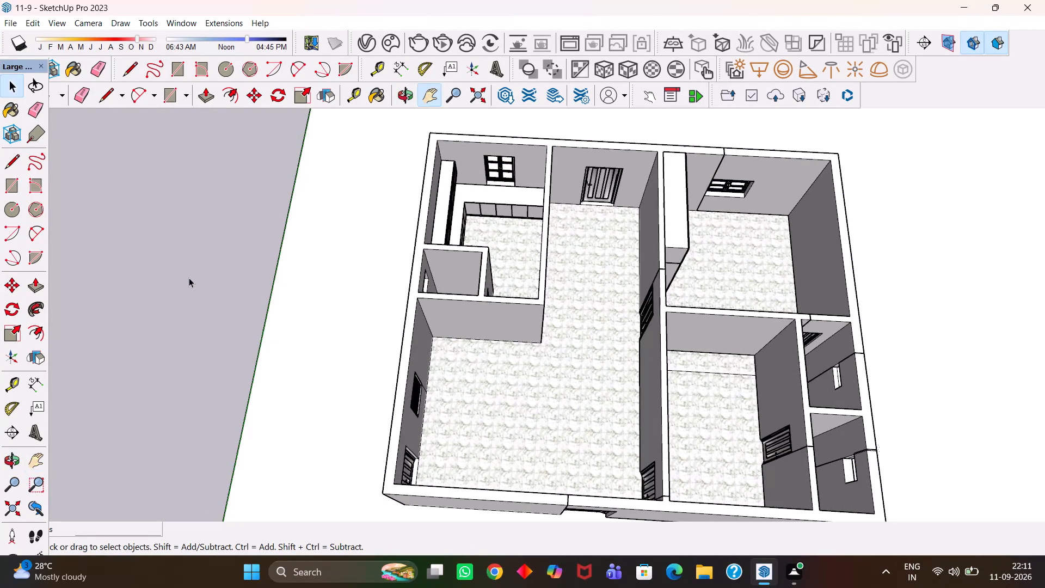
key("space")
left_click(189, 278)
Examine the house's room layout, walls and marble-tiled floors from above, both up close and as a whole.
scroll(483, 373, "up", 1)
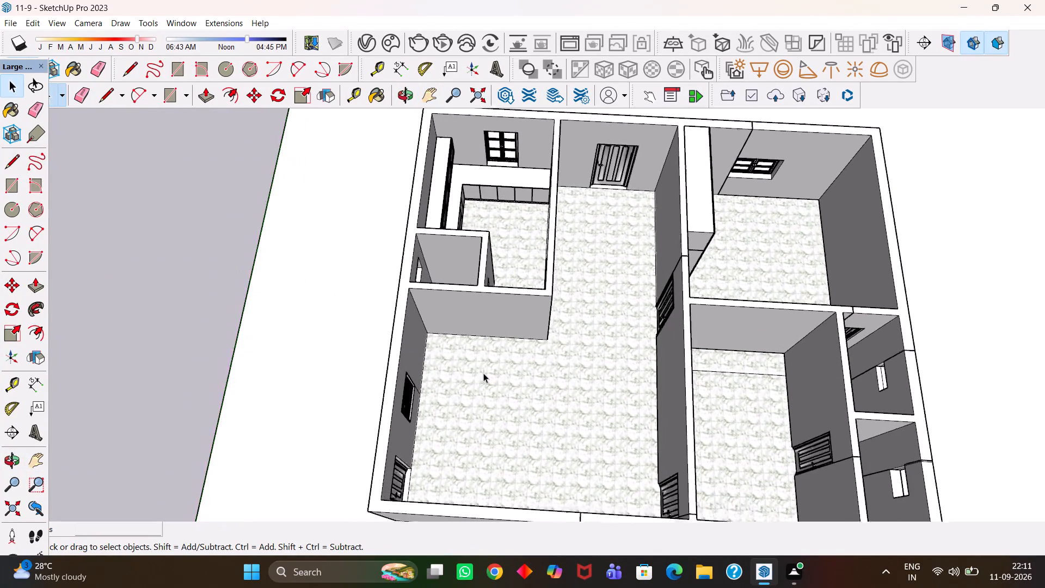
scroll(483, 373, "up", 7)
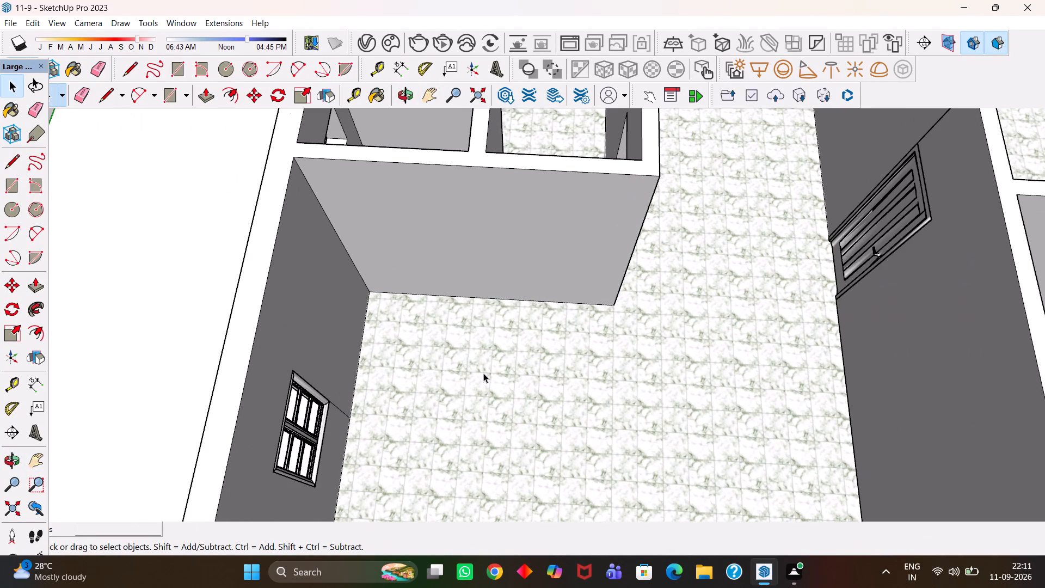
scroll(483, 373, "down", 13)
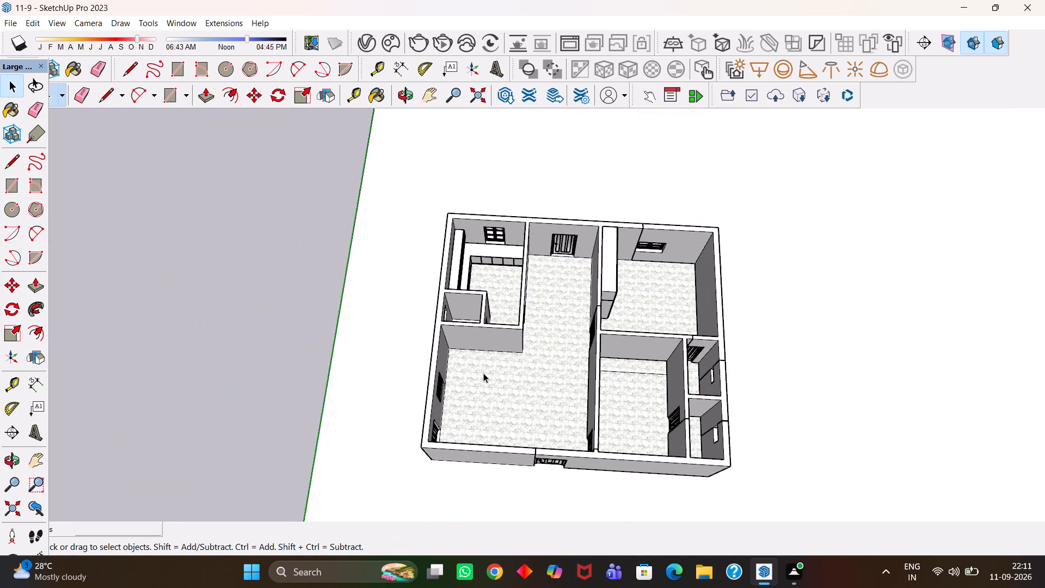
scroll(483, 373, "down", 5)
scroll(522, 369, "up", 8)
left_click(210, 236)
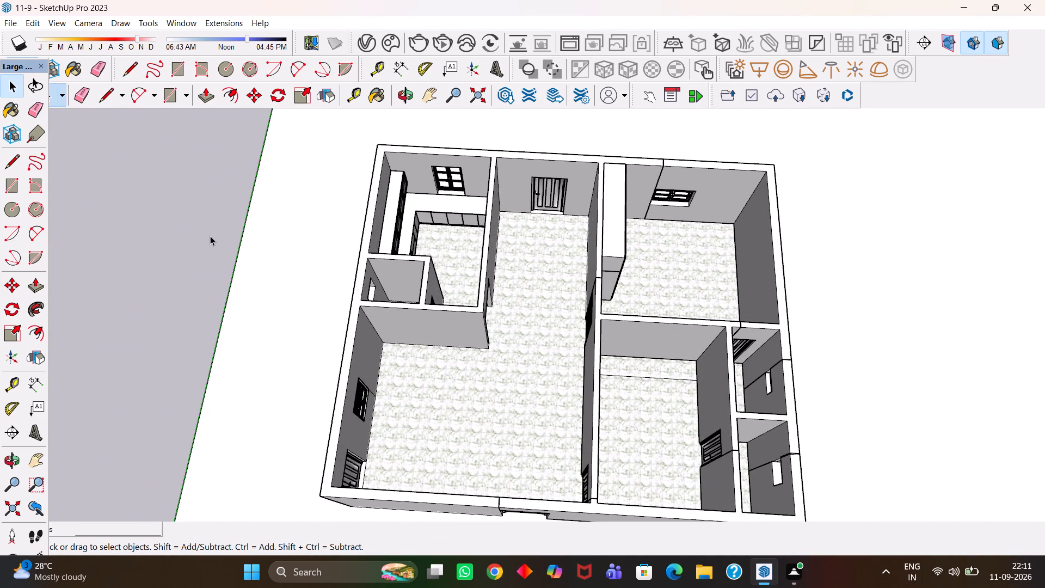
scroll(210, 236, "up", 3)
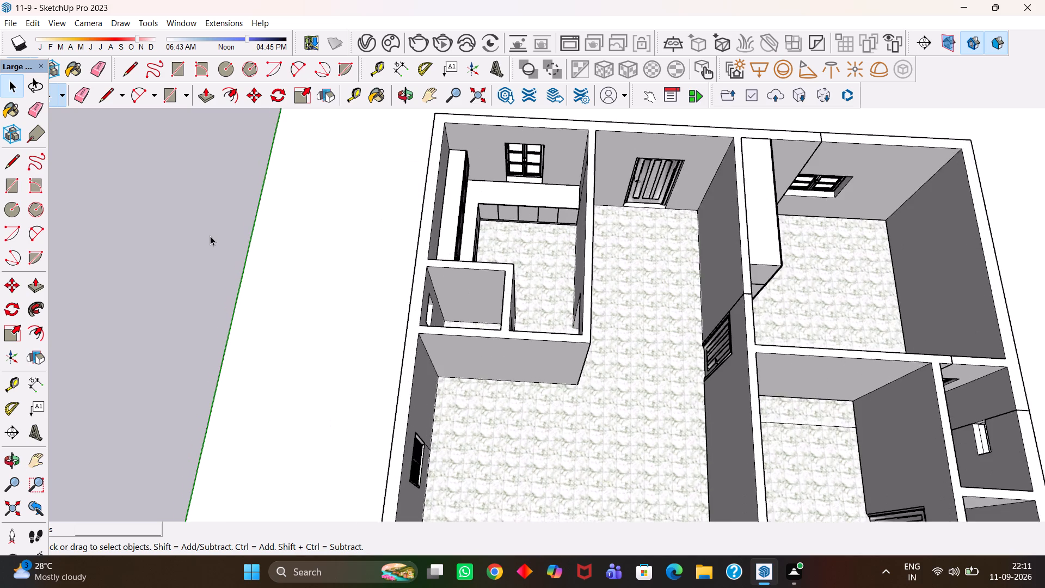
scroll(210, 236, "up", 1)
scroll(210, 236, "down", 10)
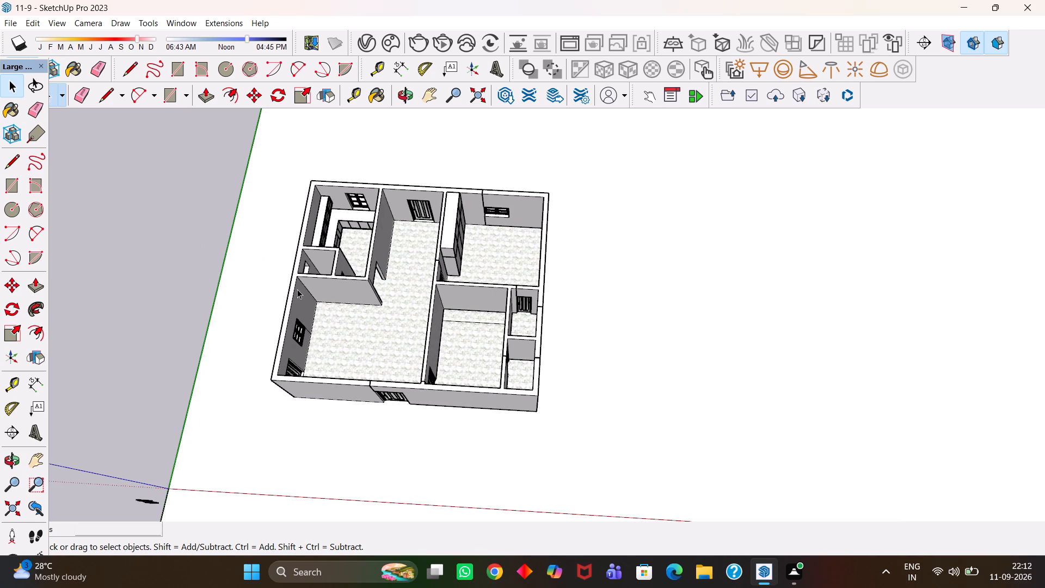
scroll(369, 333, "up", 17)
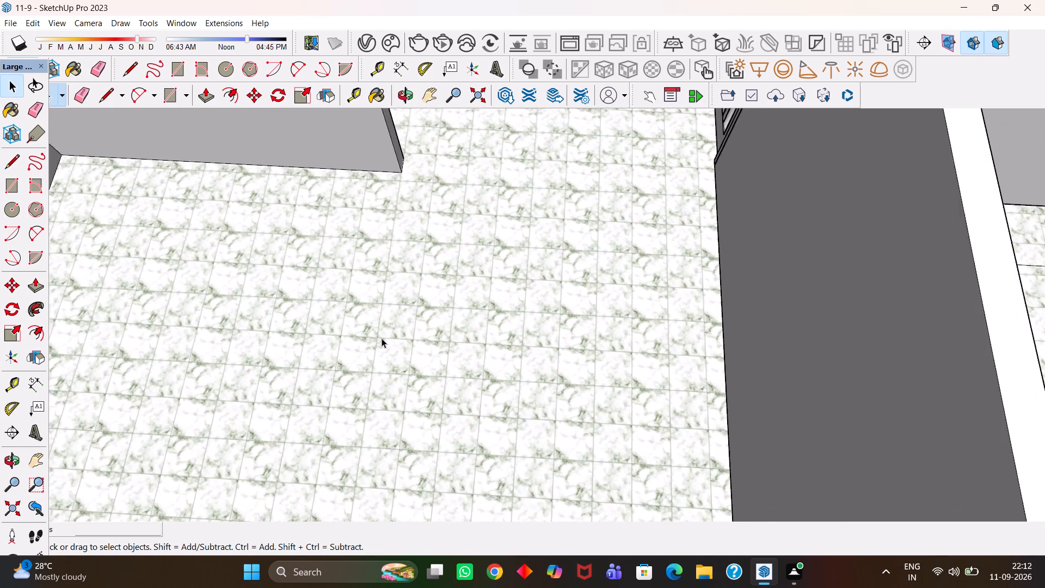
scroll(382, 338, "up", 8)
scroll(382, 338, "down", 7)
scroll(377, 338, "up", 7)
scroll(377, 338, "down", 2)
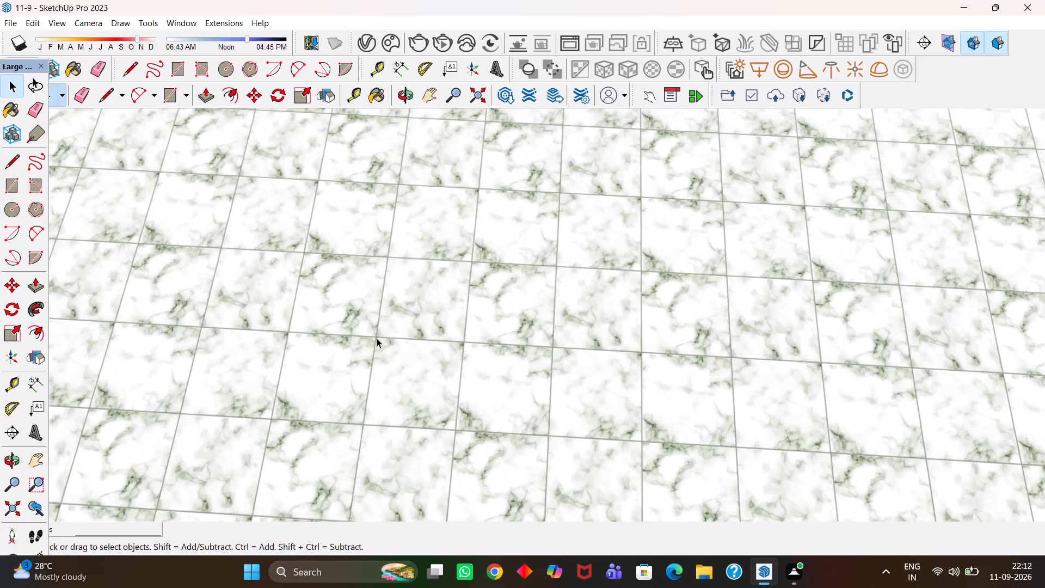
scroll(377, 338, "down", 10)
scroll(377, 338, "up", 5)
scroll(377, 338, "down", 19)
scroll(354, 356, "up", 3)
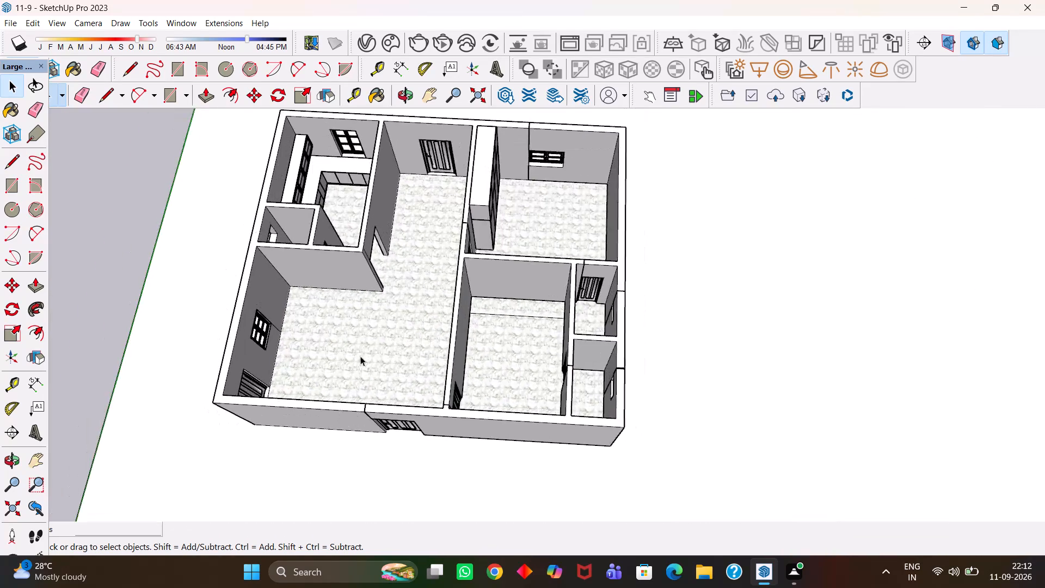
scroll(360, 356, "up", 1)
middle_click_drag(422, 339, 440, 357)
scroll(424, 342, "up", 2)
key("h")
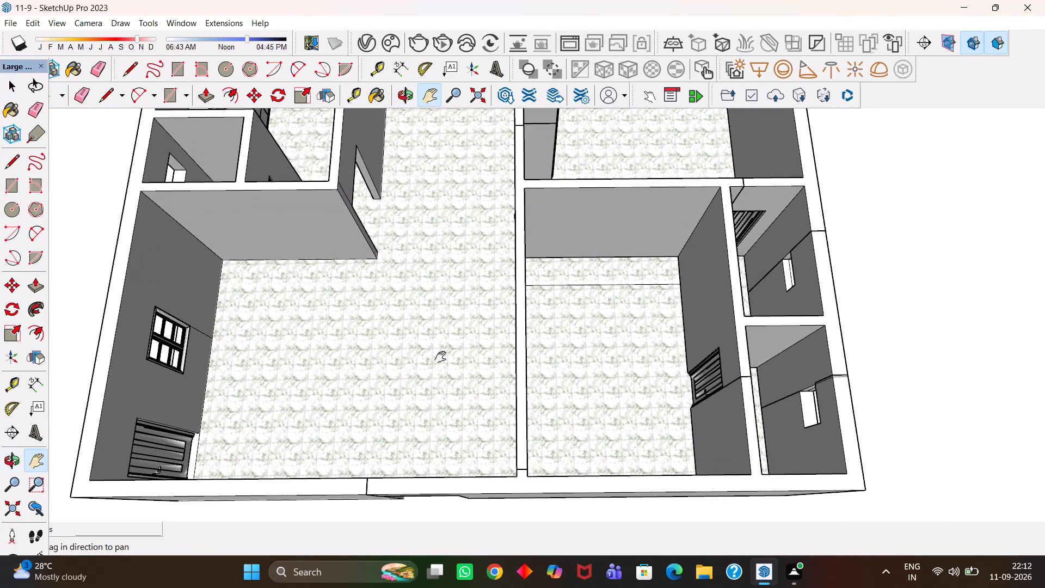
key("Return")
scroll(446, 311, "down", 4)
middle_click_drag(422, 291, 434, 364)
scroll(434, 364, "down", 3)
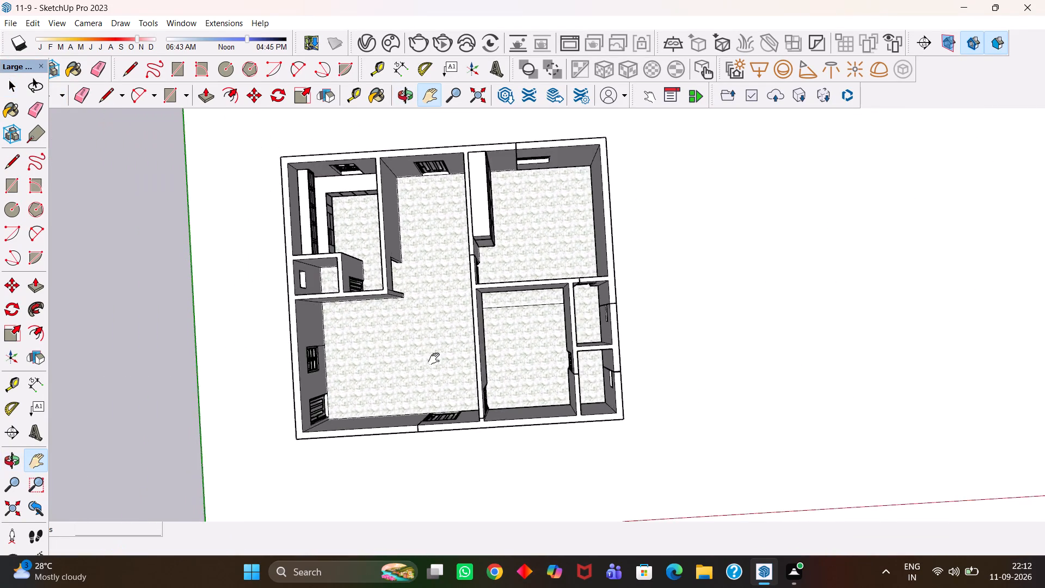
left_click_drag(437, 332, 457, 389)
scroll(459, 389, "up", 5)
scroll(460, 389, "down", 5)
middle_click_drag(414, 356, 380, 335)
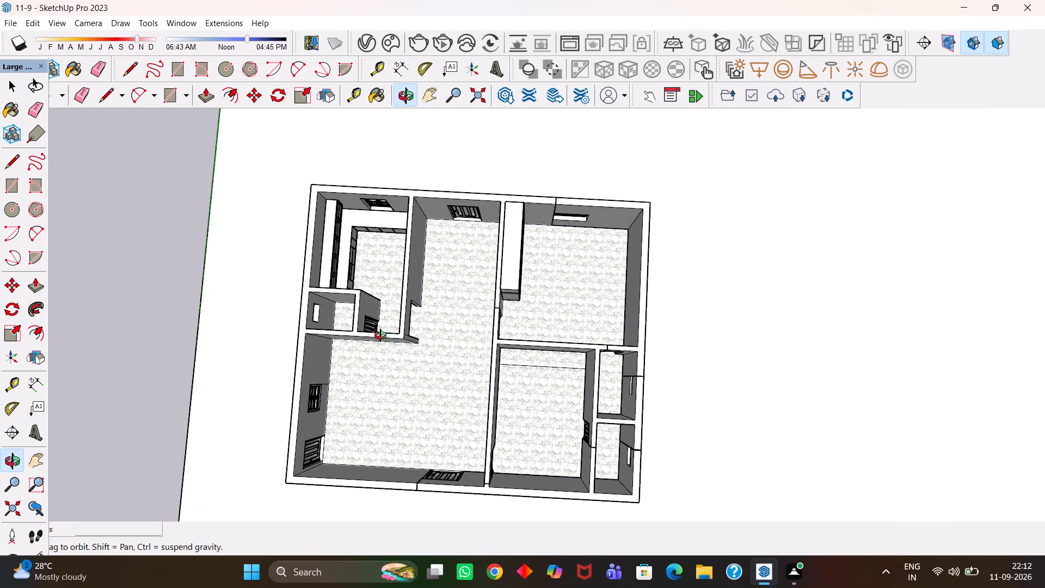
middle_click_drag(380, 335, 401, 334)
scroll(380, 335, "up", 4)
scroll(401, 334, "down", 5)
middle_click_drag(448, 370, 457, 313)
scroll(457, 313, "up", 3)
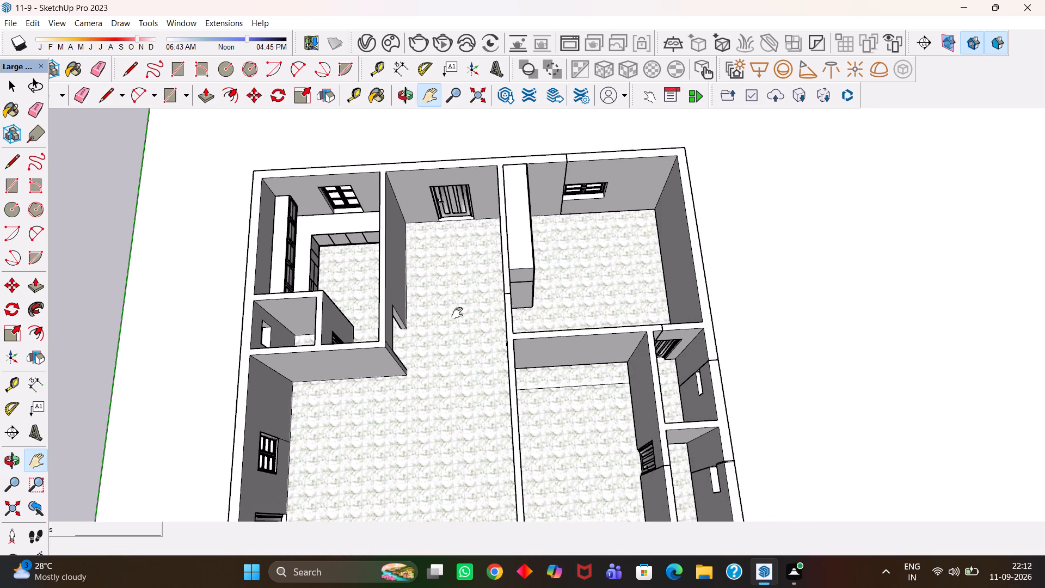
scroll(460, 309, "up", 6)
scroll(460, 298, "down", 7)
left_click_drag(393, 254, 471, 273)
middle_click_drag(542, 352, 496, 359)
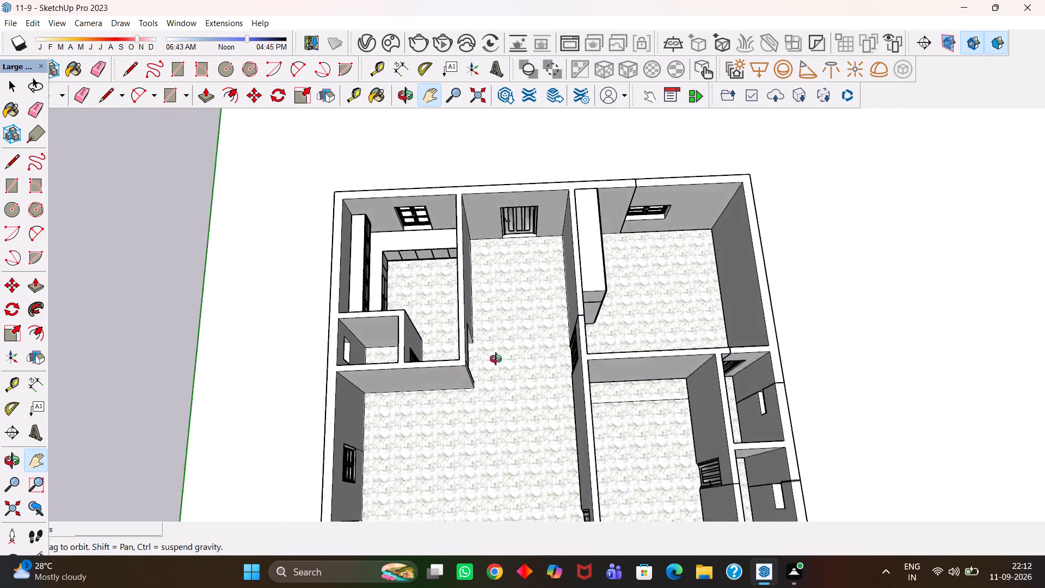
Erase the stray vertical edge between the window and the floor on the large room's outer wall, and clear the selection.
middle_click_drag(496, 359, 326, 256)
scroll(326, 327, "up", 4)
scroll(345, 238, "down", 7)
scroll(576, 303, "up", 1)
middle_click_drag(573, 305, 421, 277)
scroll(378, 287, "up", 3)
scroll(421, 277, "up", 3)
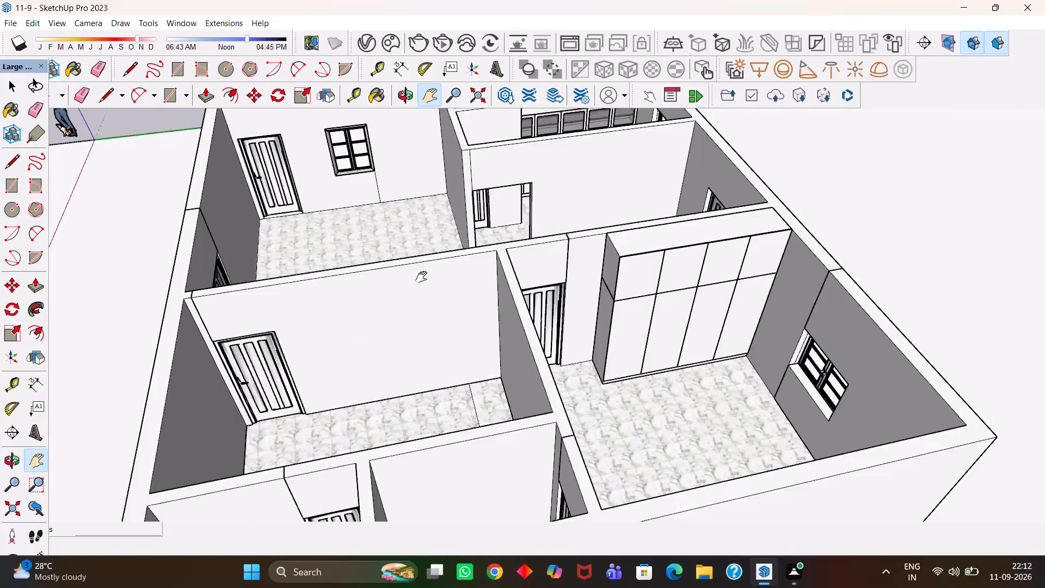
scroll(421, 277, "up", 1)
scroll(421, 277, "down", 6)
middle_click_drag(451, 265, 420, 321)
scroll(412, 320, "up", 3)
left_click_drag(423, 267, 474, 384)
scroll(463, 257, "up", 4)
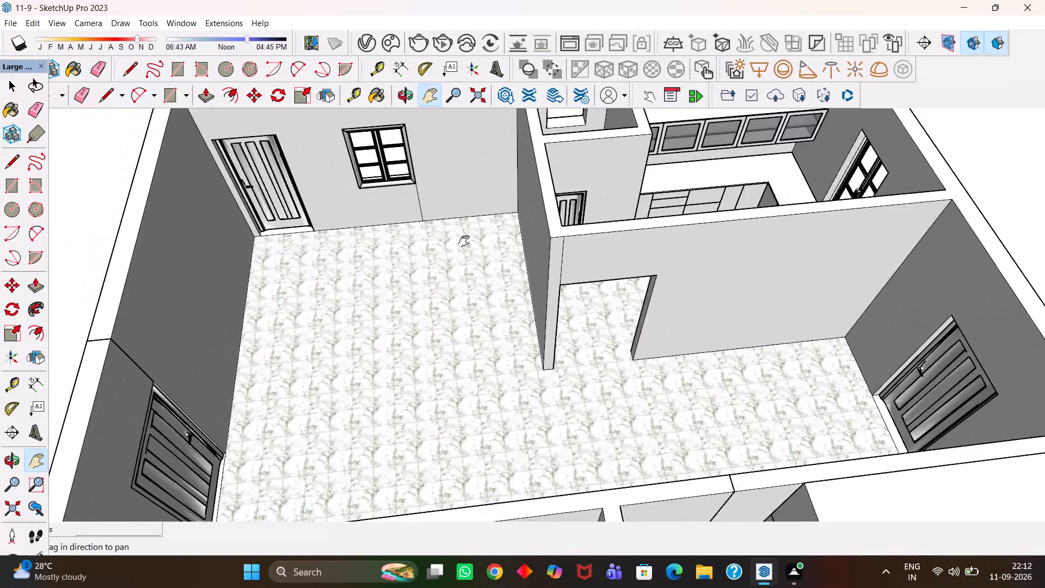
left_click_drag(464, 241, 485, 413)
scroll(438, 389, "up", 6)
key("space")
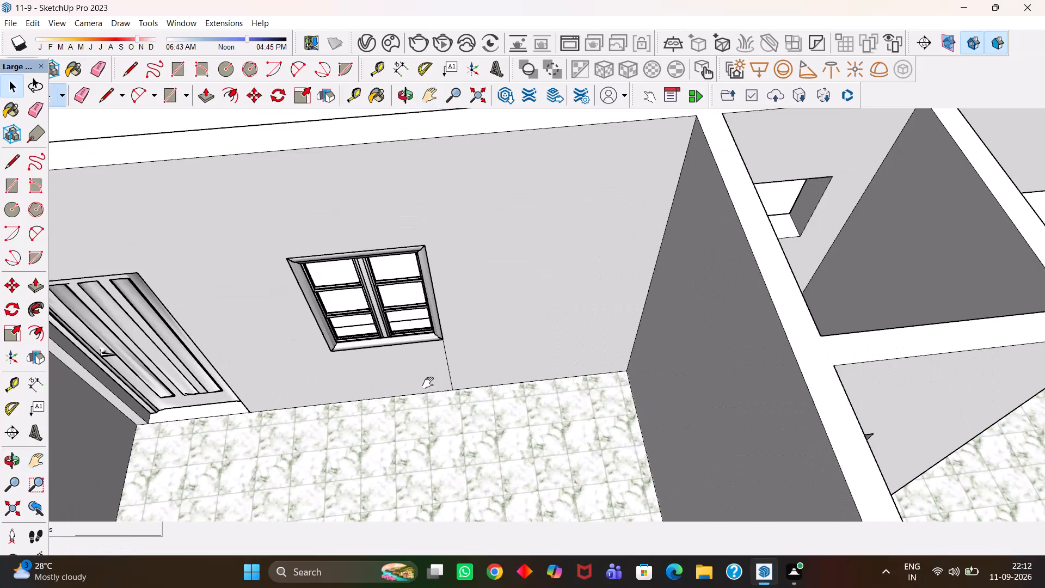
double_click(530, 359)
scroll(517, 353, "up", 1)
left_click(499, 336)
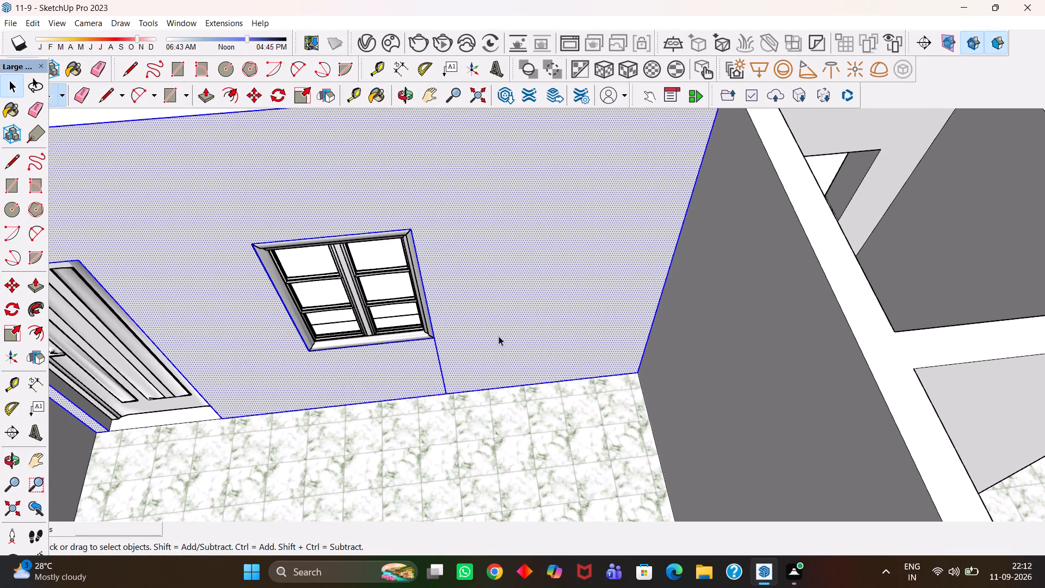
key("e")
key("Return")
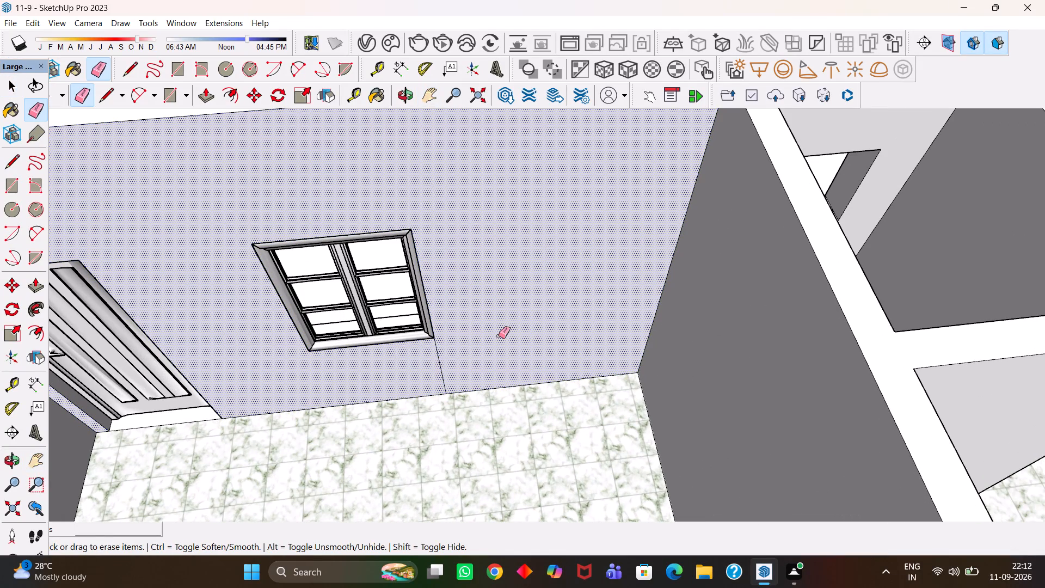
left_click_drag(451, 354, 409, 365)
scroll(432, 376, "down", 12)
key("space")
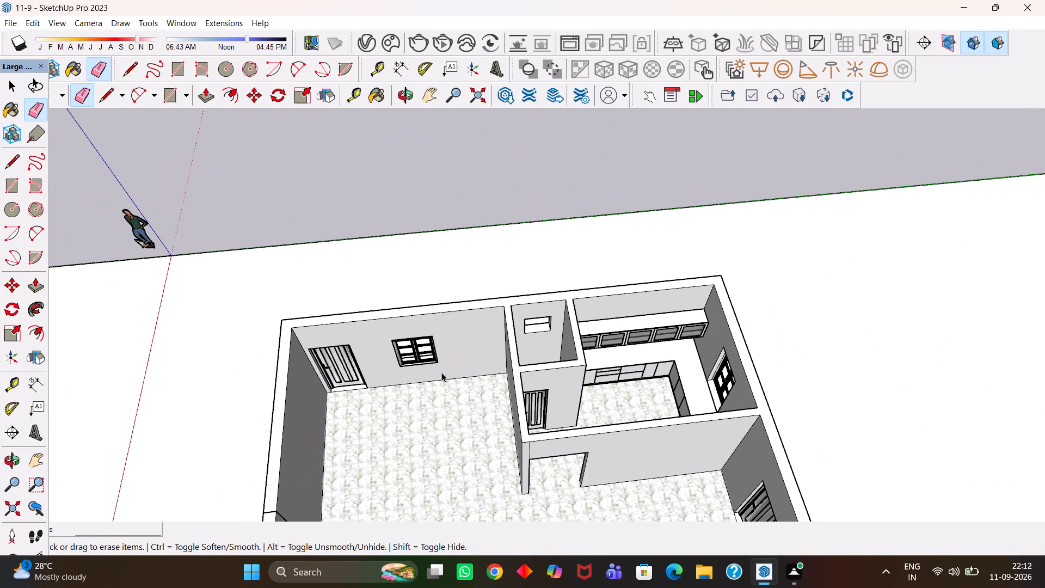
left_click(456, 189)
Examine the walls, doors and windows of the kitchen, hall, bedrooms and bathrooms from several angles.
scroll(444, 201, "down", 9)
scroll(439, 276, "up", 2)
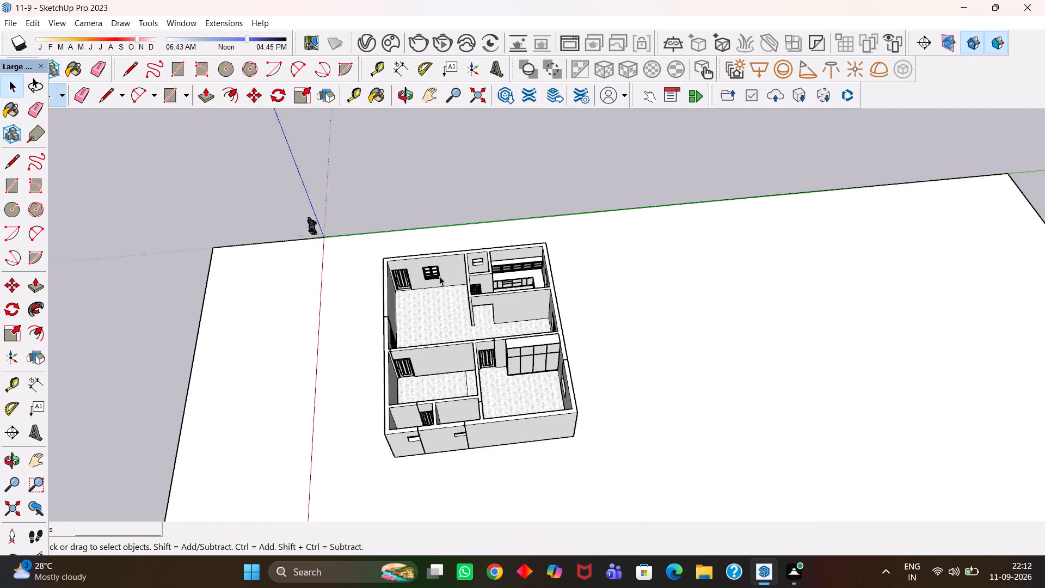
scroll(439, 276, "up", 9)
scroll(439, 277, "down", 12)
scroll(369, 303, "up", 9)
middle_click_drag(385, 328, 581, 310)
middle_click_drag(403, 317, 644, 359)
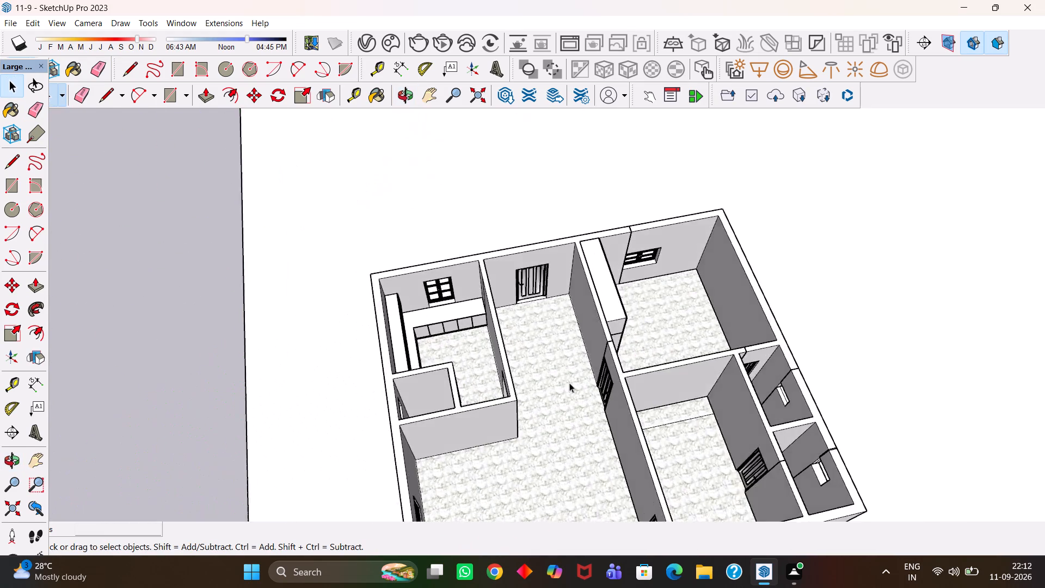
scroll(569, 383, "up", 8)
middle_click_drag(411, 274, 216, 275)
scroll(227, 270, "down", 6)
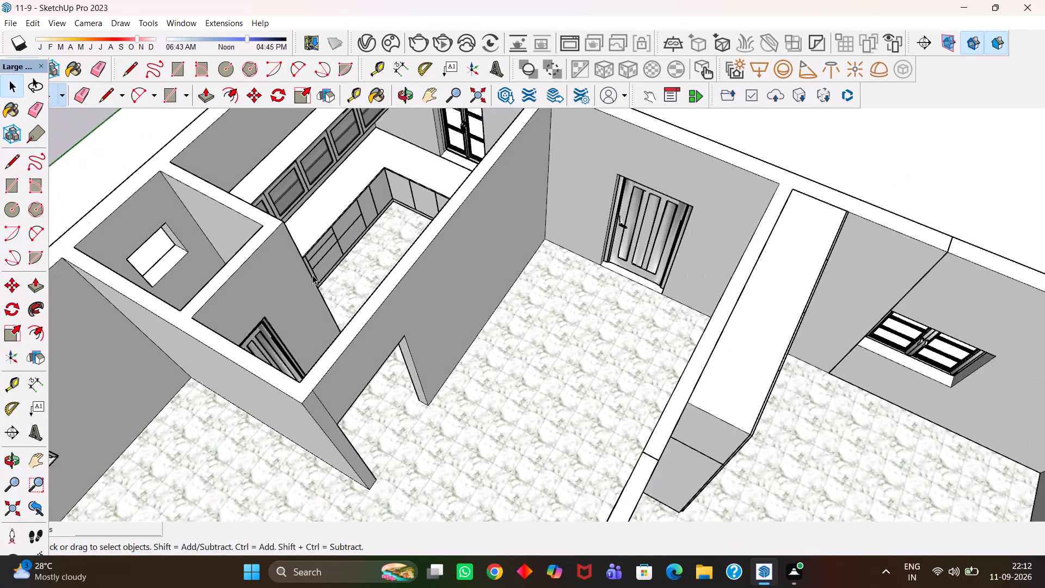
scroll(312, 275, "down", 2)
scroll(287, 286, "up", 2)
middle_click_drag(355, 293, 648, 286)
middle_click_drag(453, 345, 661, 350)
scroll(659, 350, "down", 3)
middle_click_drag(539, 371, 472, 373)
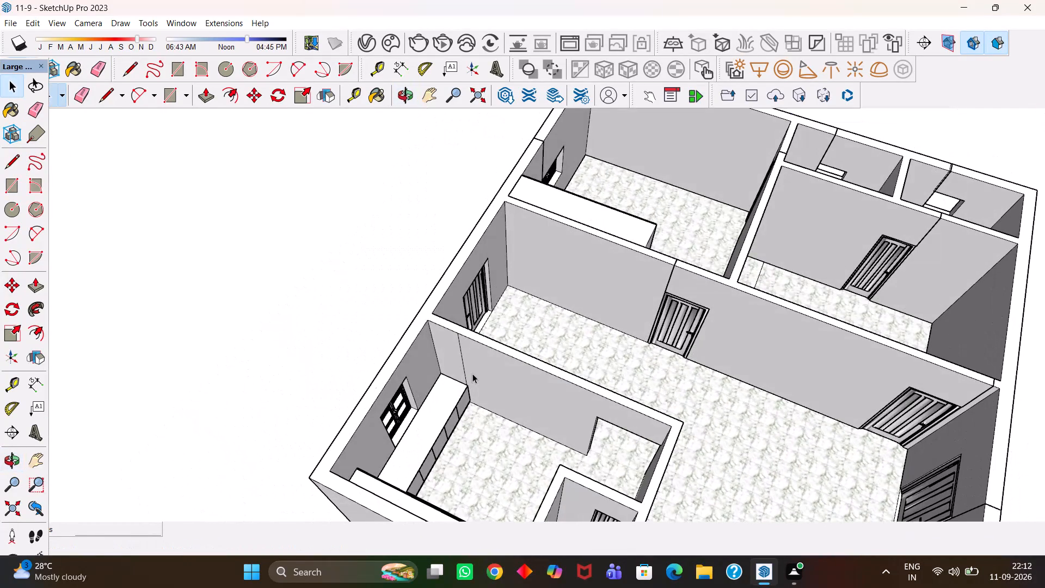
key("h")
key("Return")
left_click_drag(575, 355, 373, 353)
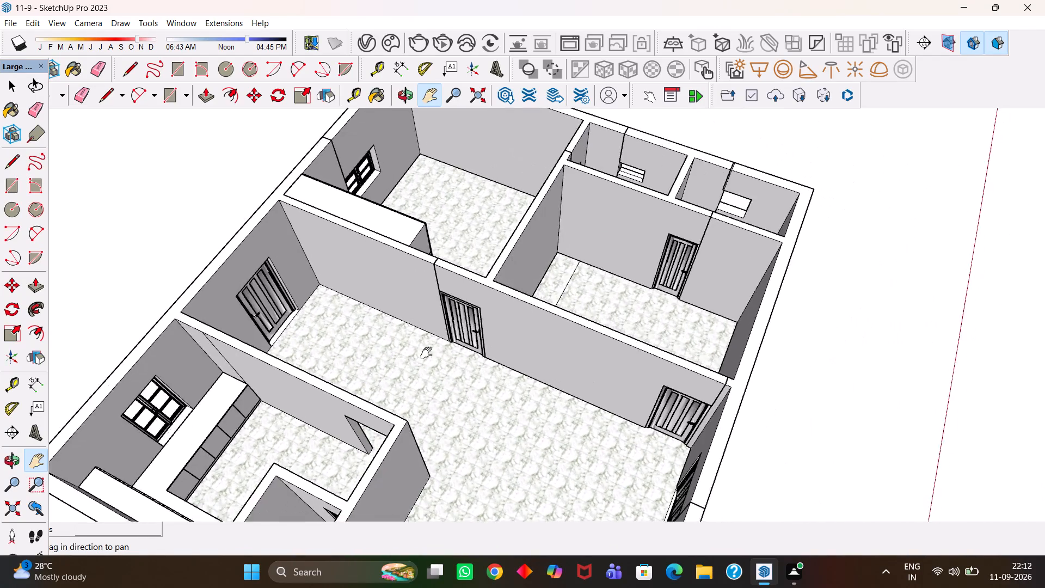
scroll(433, 353, "down", 5)
scroll(682, 360, "up", 1)
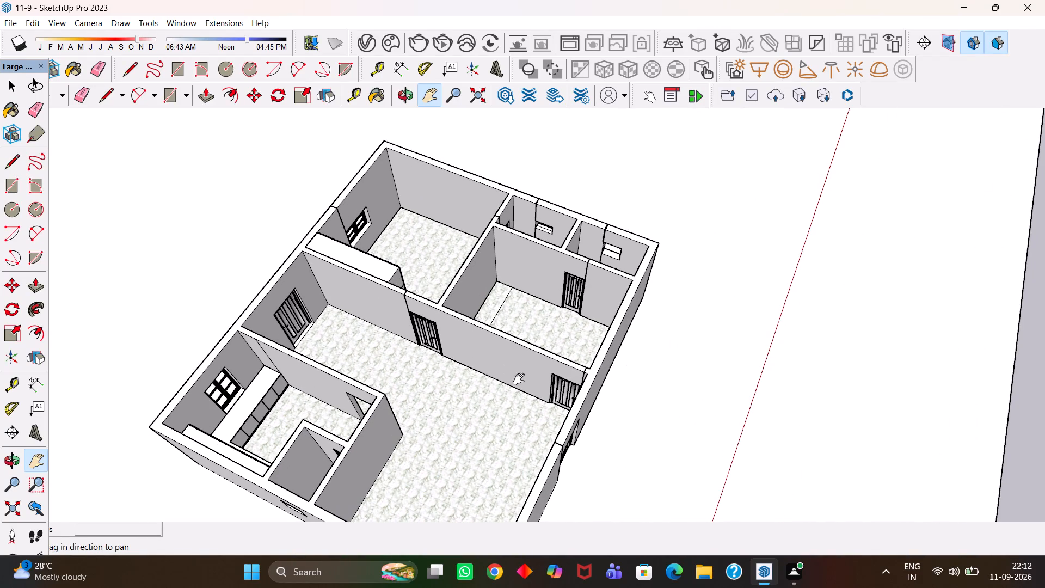
middle_click_drag(588, 383, 334, 370)
scroll(538, 315, "up", 7)
scroll(539, 307, "down", 6)
middle_click_drag(545, 251, 508, 394)
scroll(513, 394, "up", 5)
scroll(507, 385, "down", 4)
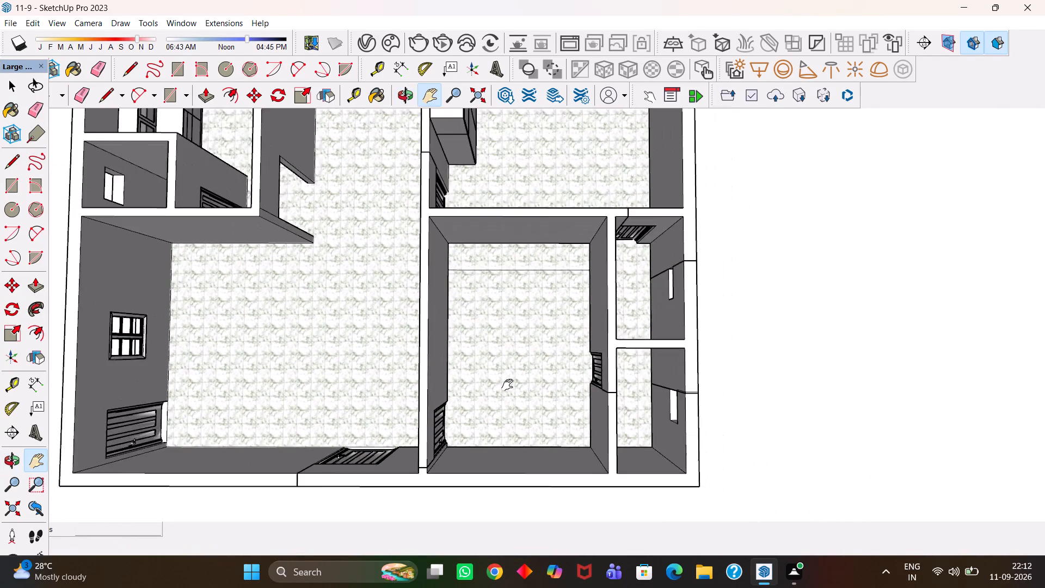
middle_click_drag(504, 380, 536, 241)
scroll(536, 242, "up", 2)
left_click_drag(502, 216, 509, 370)
scroll(534, 274, "up", 5)
scroll(533, 274, "down", 5)
middle_click_drag(527, 280, 527, 322)
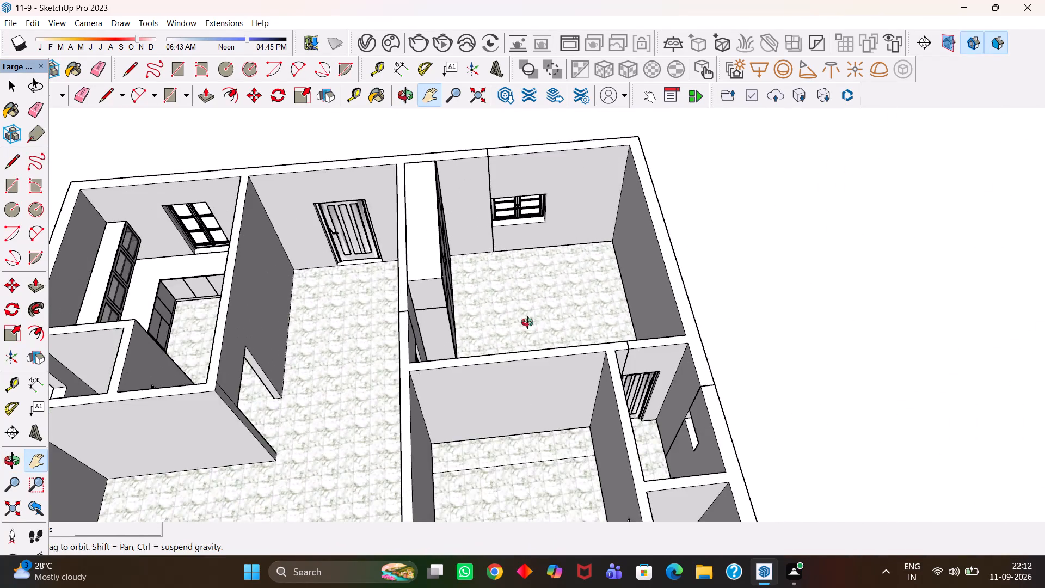
middle_click_drag(527, 322, 475, 393)
scroll(527, 347, "up", 5)
scroll(478, 393, "down", 6)
middle_click(497, 392)
scroll(497, 392, "up", 10)
middle_click_drag(356, 358, 454, 380)
scroll(457, 380, "up", 3)
scroll(454, 380, "down", 18)
middle_click_drag(561, 416, 409, 315)
scroll(423, 376, "up", 2)
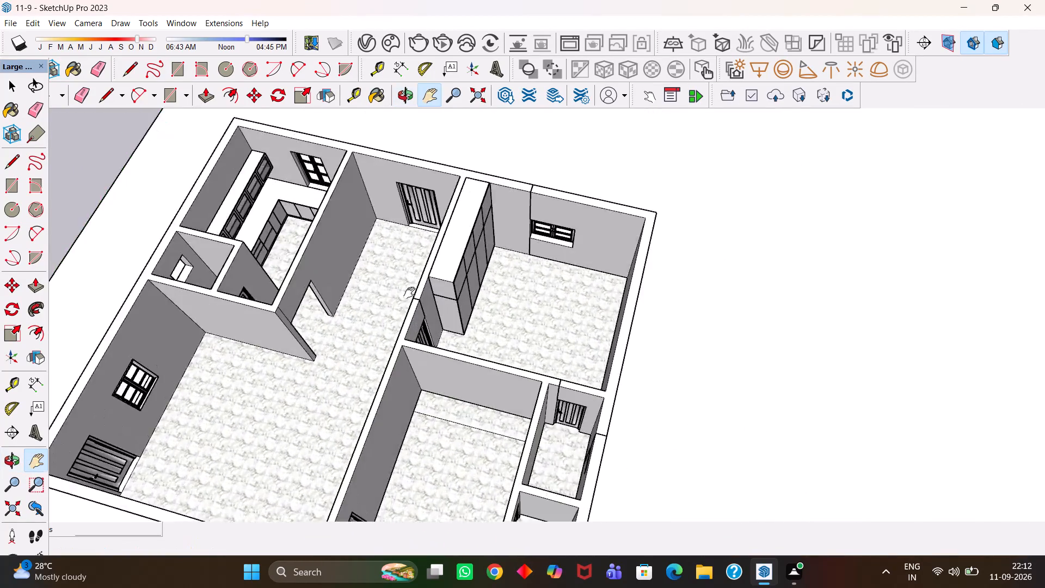
Examine the house's outer walls with the bathroom windows, and the room layout behind the entrance side.
scroll(409, 293, "down", 5)
left_click_drag(314, 302, 470, 274)
scroll(479, 298, "down", 5)
middle_click_drag(599, 403, 351, 183)
scroll(348, 285, "up", 1)
scroll(351, 183, "up", 7)
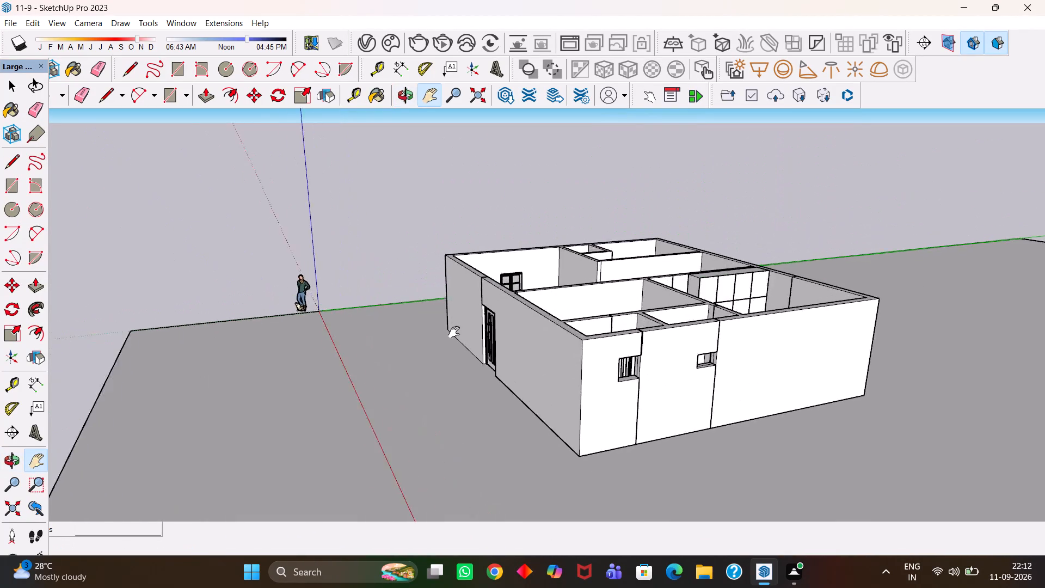
scroll(454, 332, "up", 2)
middle_click_drag(484, 360, 646, 424)
scroll(588, 420, "up", 2)
middle_click_drag(526, 350, 675, 445)
left_click_drag(652, 329, 519, 409)
scroll(478, 407, "down", 5)
scroll(502, 300, "up", 1)
middle_click_drag(507, 349, 514, 407)
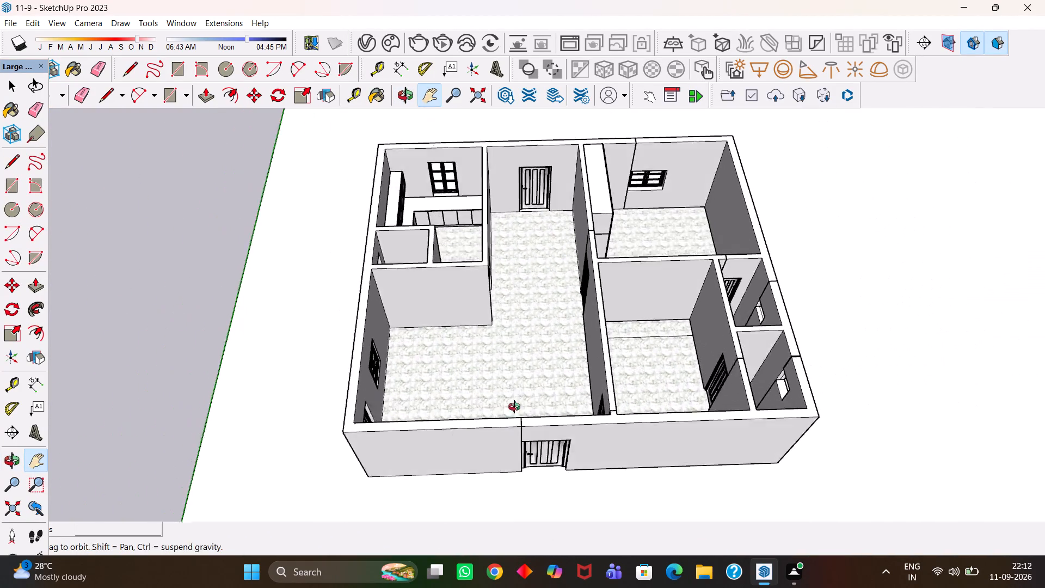
Examine the whole room layout and marble-tiled floors of the house from above.
middle_click_drag(514, 407, 521, 429)
scroll(521, 429, "up", 3)
scroll(521, 428, "down", 6)
middle_click_drag(518, 373, 496, 407)
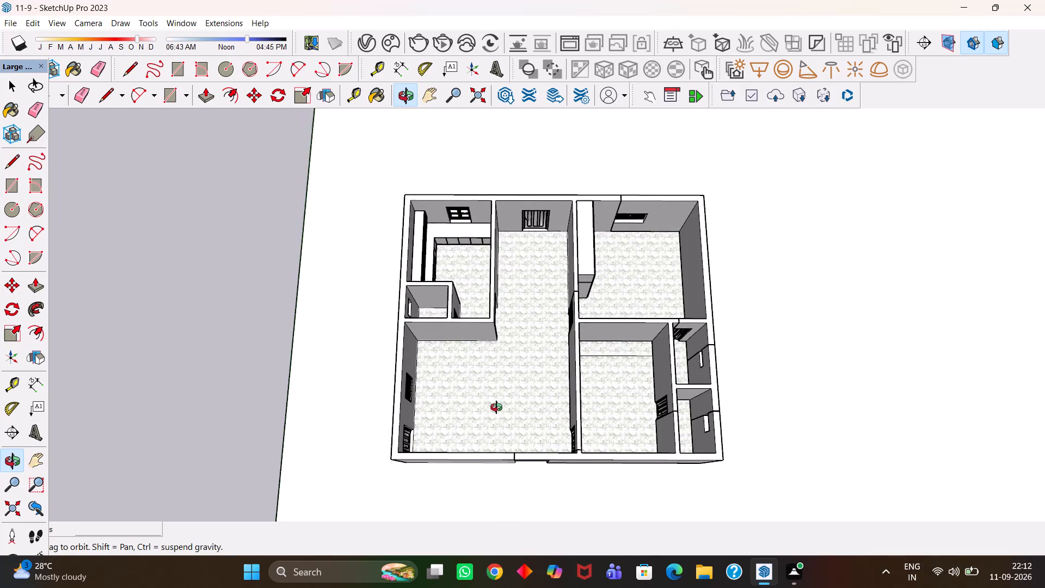
middle_click_drag(496, 407, 508, 412)
scroll(504, 410, "up", 4)
scroll(508, 412, "down", 5)
left_click_drag(527, 339, 535, 354)
middle_click_drag(546, 330, 533, 376)
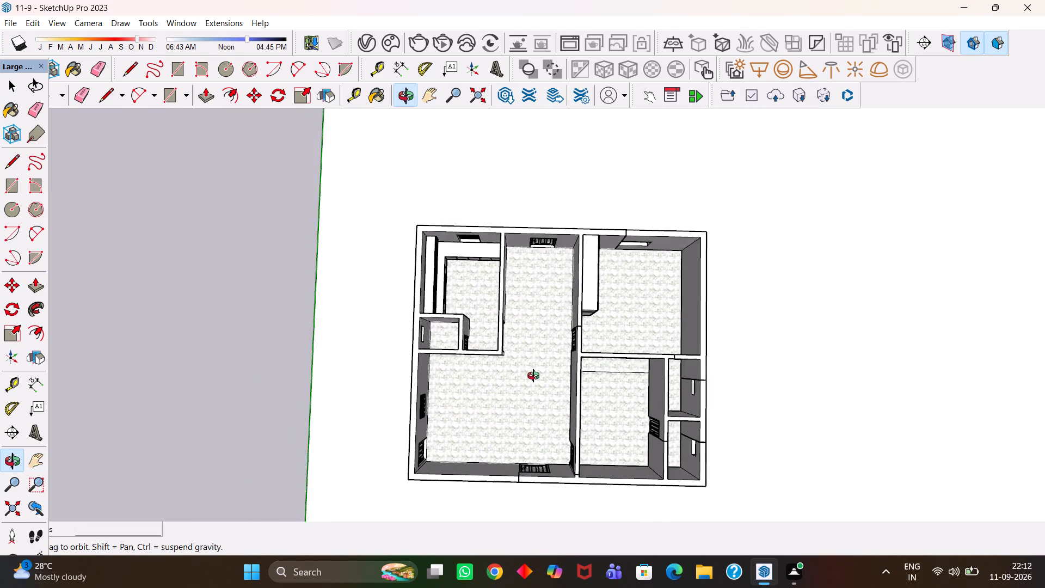
middle_click_drag(533, 376, 548, 376)
scroll(548, 376, "up", 3)
scroll(538, 363, "down", 5)
scroll(575, 384, "up", 4)
left_click_drag(604, 397, 537, 396)
scroll(535, 397, "up", 3)
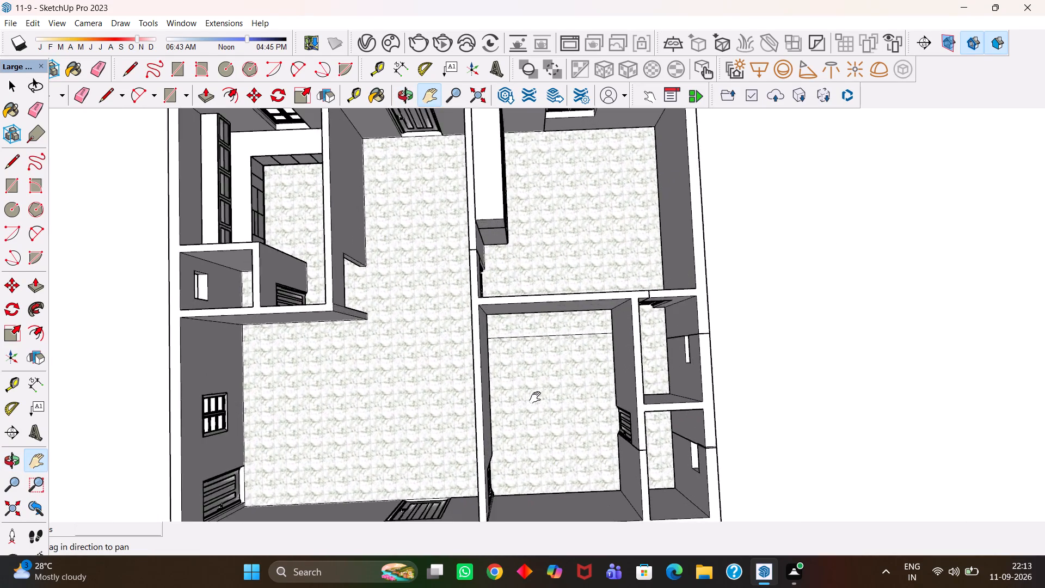
scroll(535, 397, "down", 3)
middle_click_drag(550, 413, 530, 407)
scroll(530, 407, "up", 2)
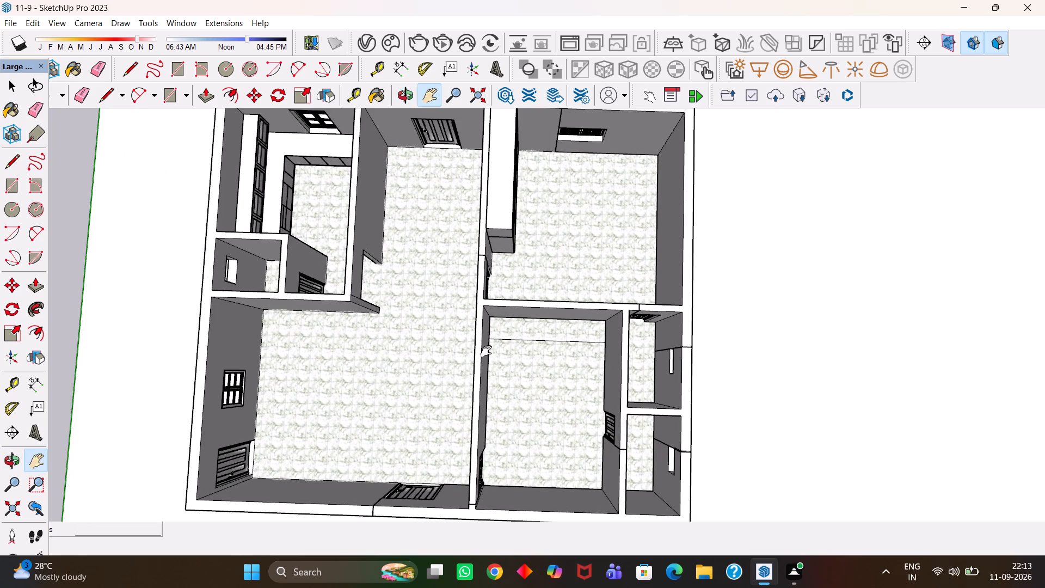
scroll(477, 345, "up", 3)
scroll(477, 345, "down", 5)
middle_click_drag(447, 357, 457, 339)
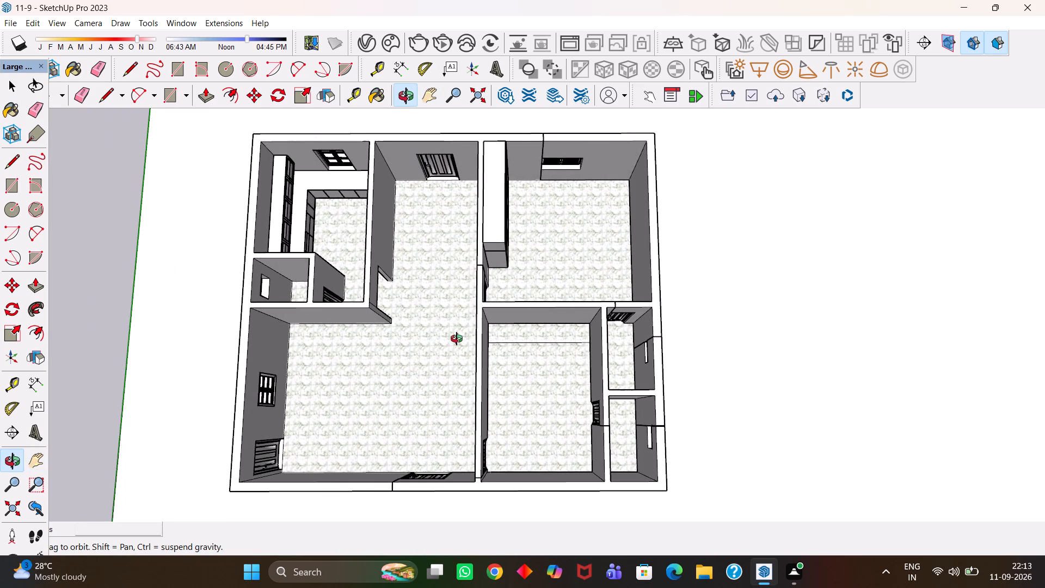
middle_click_drag(457, 339, 449, 340)
Examine the marble floor tiles up close where the large room meets the hall.
scroll(449, 340, "up", 10)
scroll(449, 340, "down", 7)
left_click_drag(439, 317, 497, 352)
scroll(534, 382, "up", 4)
scroll(534, 382, "down", 7)
scroll(512, 416, "up", 1)
middle_click_drag(499, 420, 494, 372)
scroll(480, 372, "up", 8)
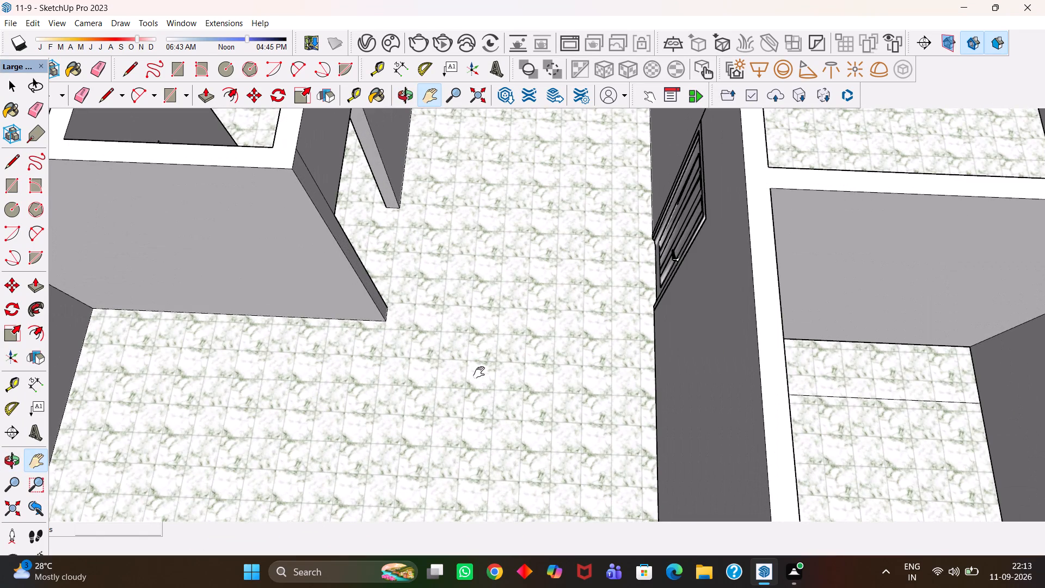
scroll(479, 372, "down", 1)
scroll(482, 372, "up", 11)
scroll(466, 334, "down", 5)
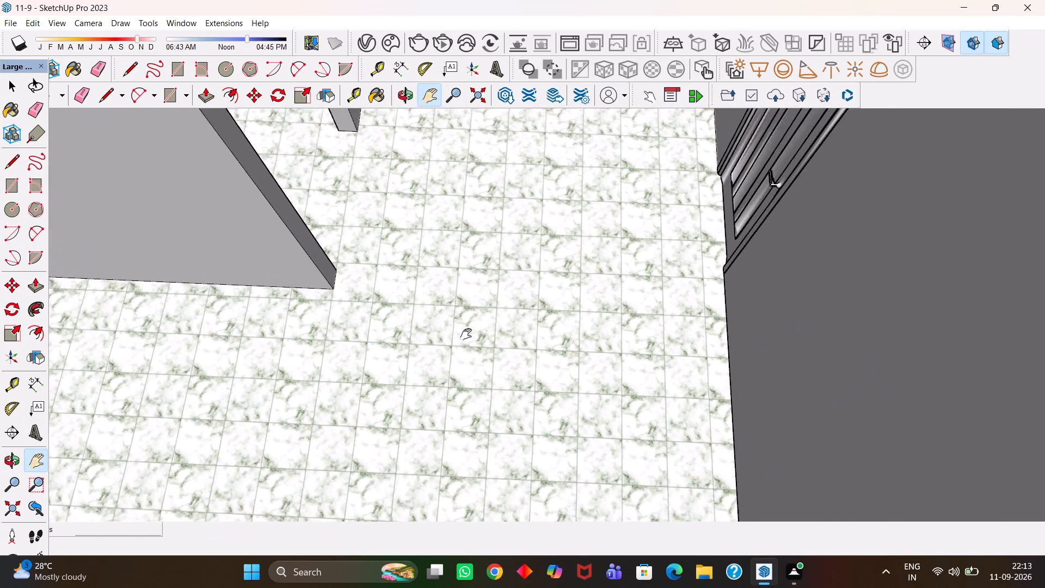
scroll(466, 334, "down", 6)
scroll(510, 361, "up", 1)
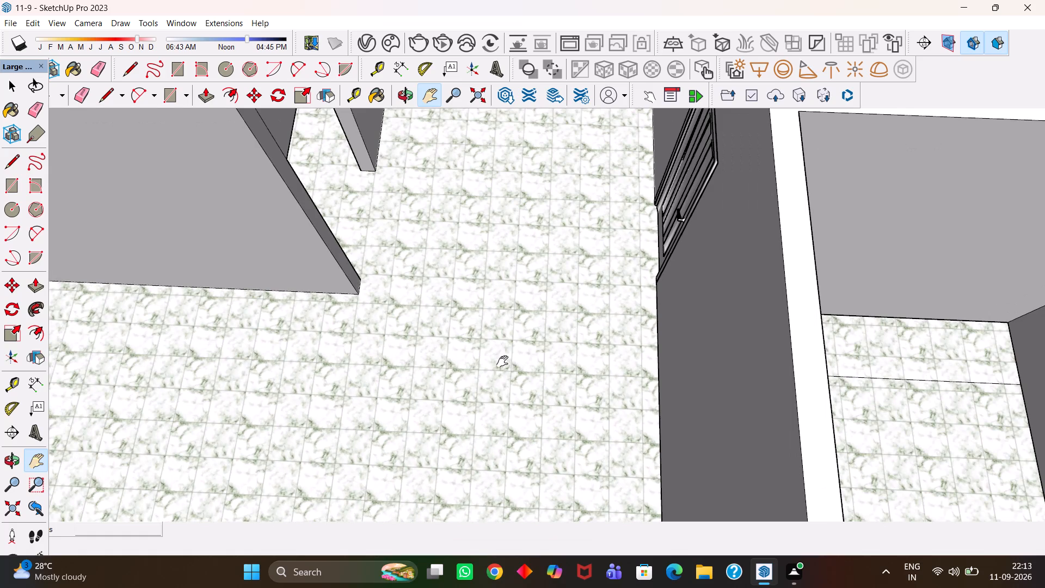
scroll(504, 359, "up", 2)
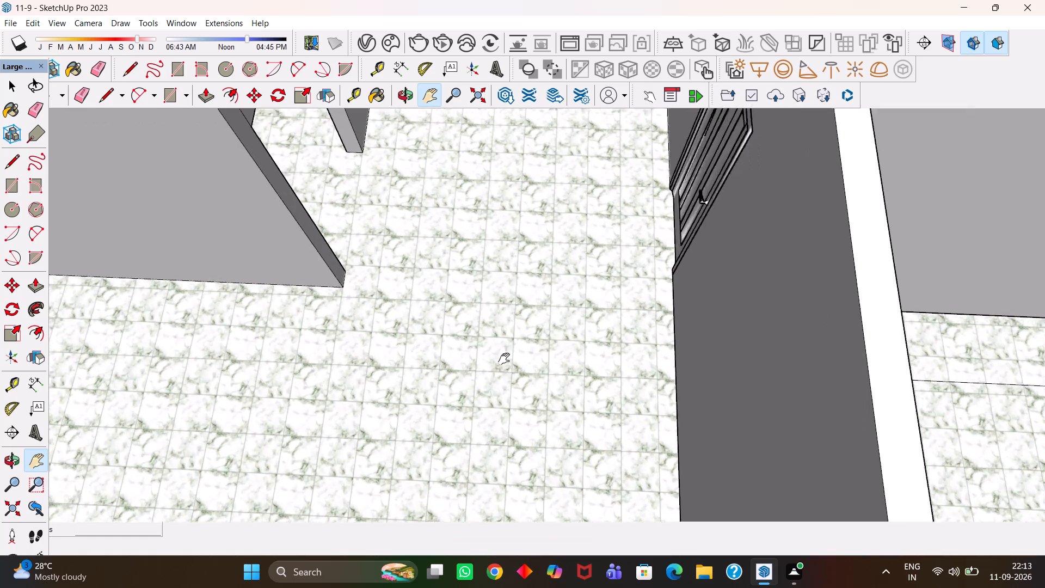
scroll(504, 359, "up", 4)
scroll(490, 336, "down", 18)
scroll(579, 397, "down", 2)
Examine the large room, hall and wardrobe bedroom from an oblique angle, including their doors and windows.
middle_click_drag(600, 419, 475, 298)
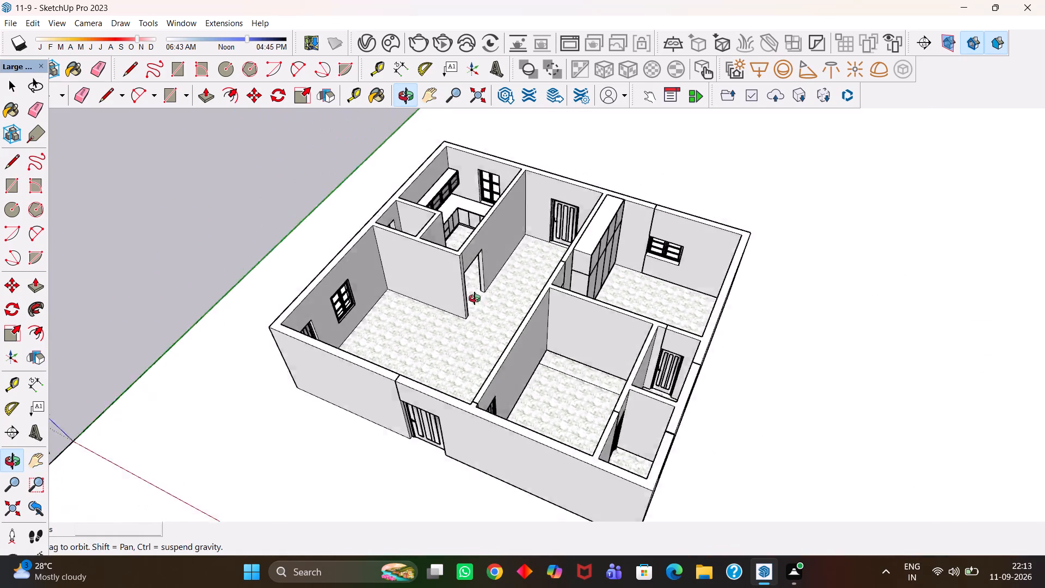
middle_click_drag(475, 298, 470, 292)
scroll(470, 292, "up", 8)
scroll(580, 382, "down", 6)
scroll(577, 383, "up", 5)
scroll(568, 382, "down", 6)
scroll(533, 327, "up", 1)
middle_click_drag(533, 326, 475, 373)
scroll(475, 373, "up", 1)
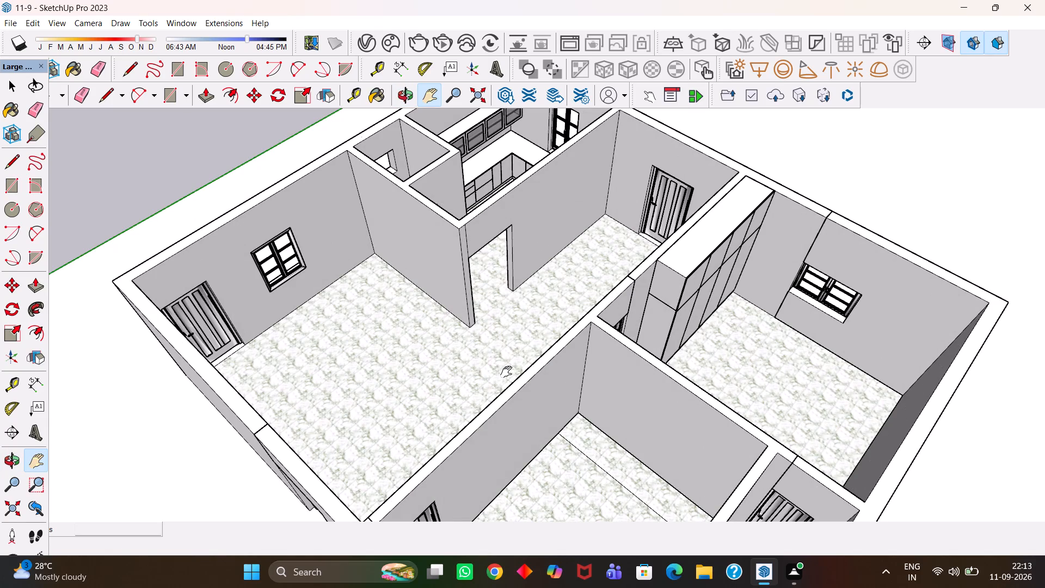
scroll(506, 372, "up", 3)
scroll(499, 305, "down", 3)
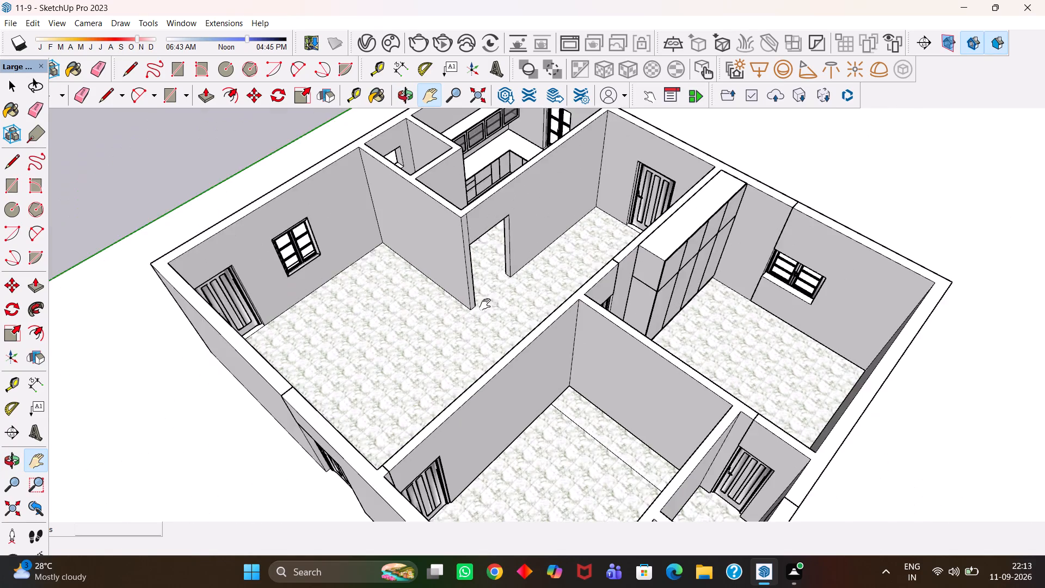
Examine the walls and tiled floors of all rooms from above, both closer and as a whole.
scroll(485, 304, "down", 5)
middle_click_drag(365, 298, 542, 369)
scroll(542, 369, "up", 2)
scroll(469, 355, "up", 1)
middle_click_drag(469, 355, 464, 371)
scroll(464, 374, "up", 1)
scroll(464, 371, "down", 3)
middle_click_drag(471, 383, 493, 405)
scroll(493, 405, "down", 2)
left_click_drag(507, 403, 479, 363)
scroll(479, 362, "up", 1)
middle_click_drag(479, 362, 474, 373)
scroll(474, 373, "up", 2)
left_click_drag(488, 370, 497, 418)
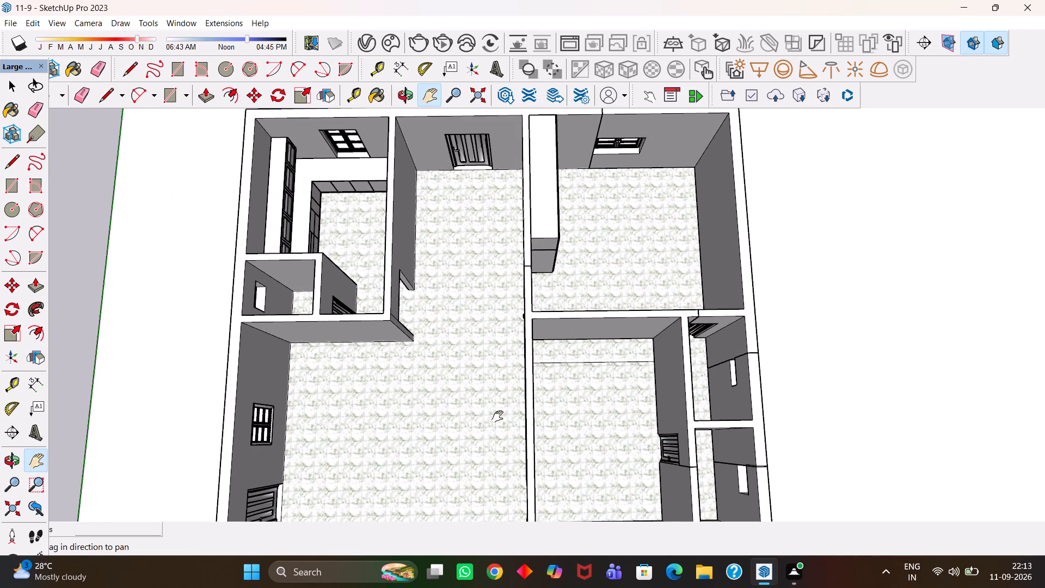
scroll(497, 416, "down", 2)
left_click_drag(497, 416, 493, 394)
scroll(493, 394, "up", 1)
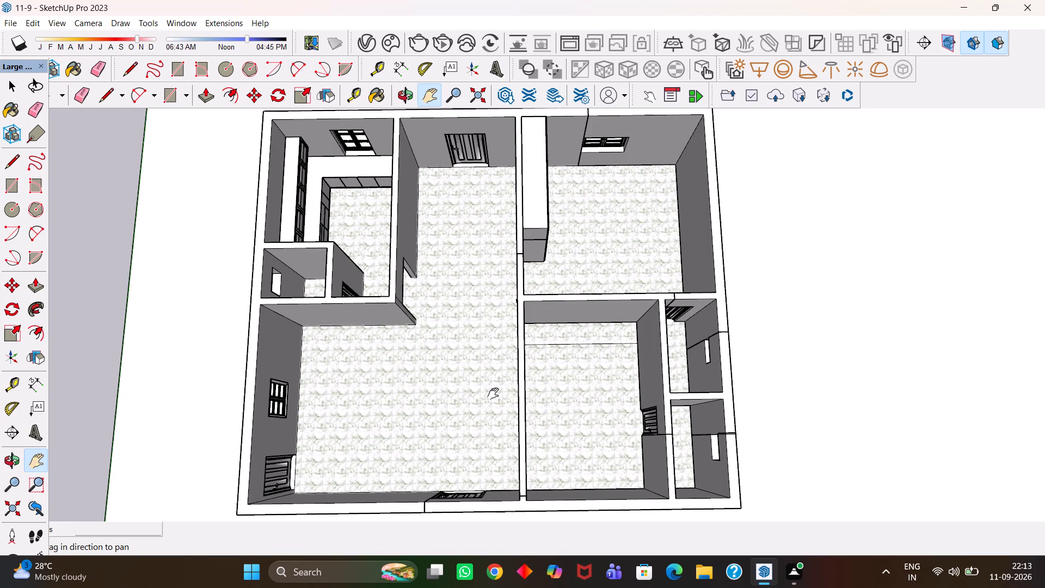
scroll(493, 394, "down", 1)
left_click(494, 393)
middle_click_drag(523, 406, 502, 409)
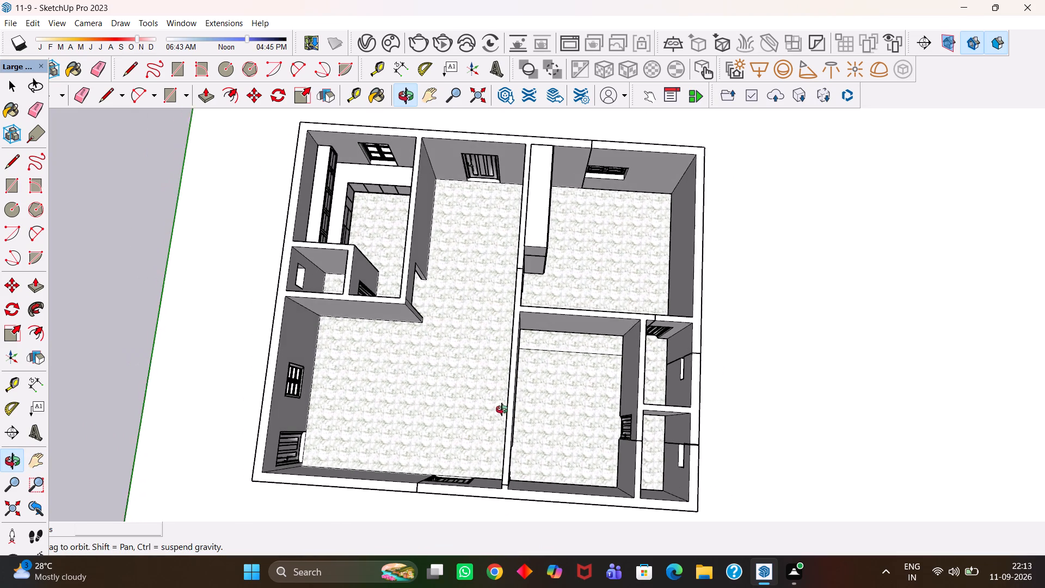
middle_click_drag(502, 409, 518, 409)
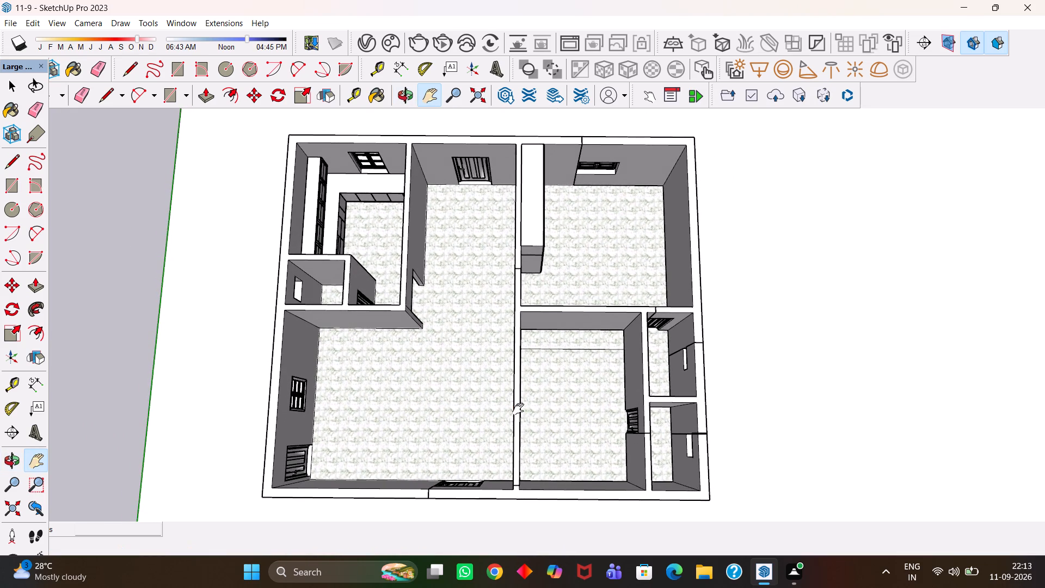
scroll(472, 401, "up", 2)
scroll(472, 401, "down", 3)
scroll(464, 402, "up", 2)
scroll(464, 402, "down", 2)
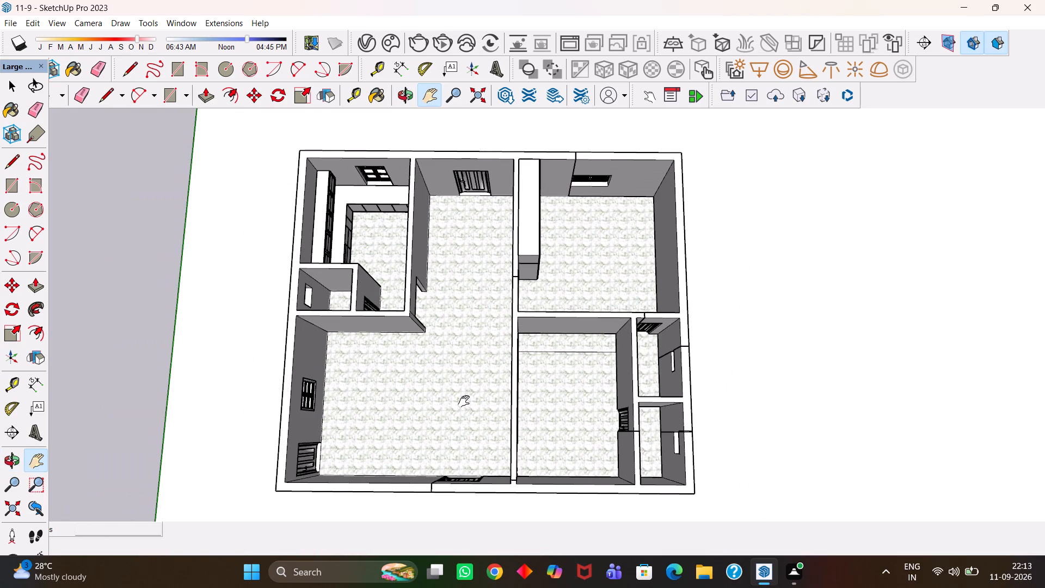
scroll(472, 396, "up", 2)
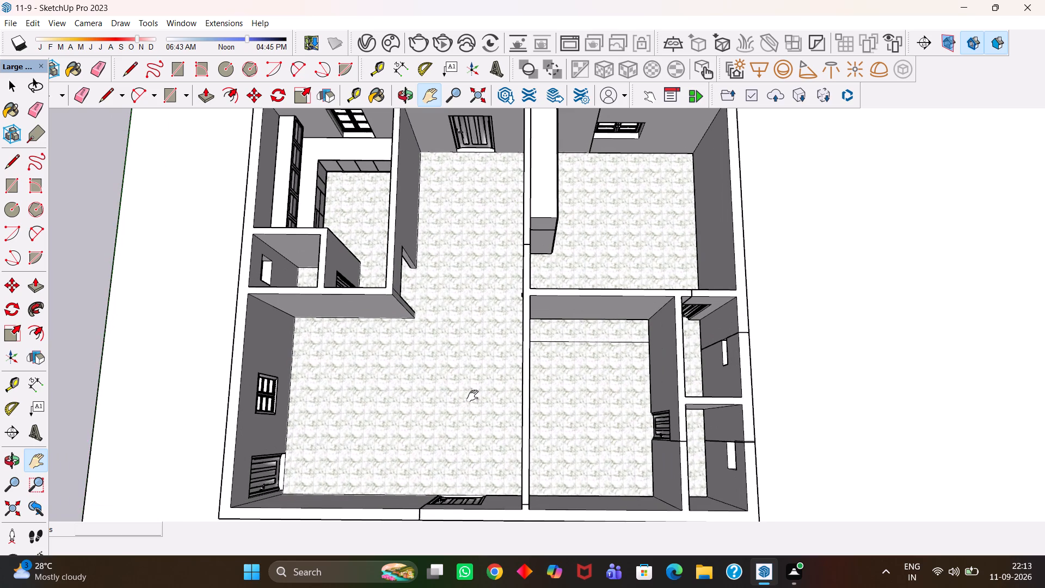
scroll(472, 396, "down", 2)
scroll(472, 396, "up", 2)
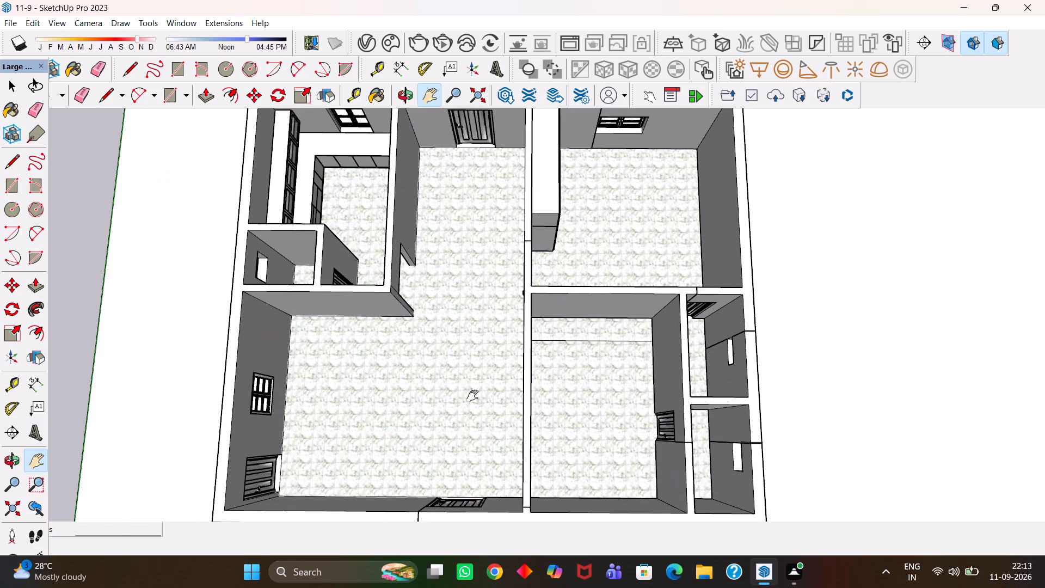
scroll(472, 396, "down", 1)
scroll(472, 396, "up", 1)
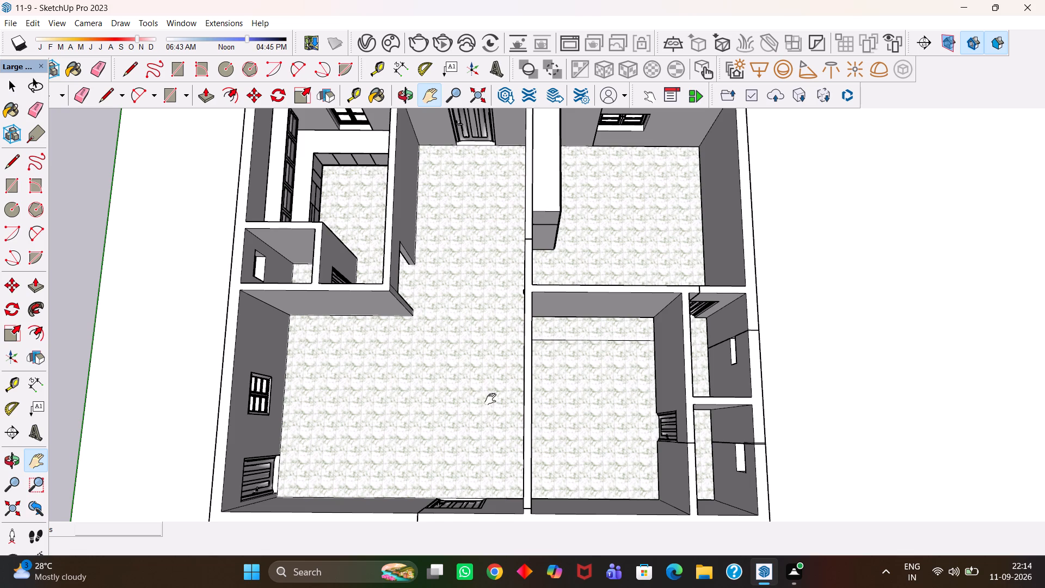
Examine the bathroom doors and windows up close and the outer wall along the bathrooms and wardrobe bedroom.
left_click_drag(603, 357, 289, 282)
scroll(335, 304, "up", 14)
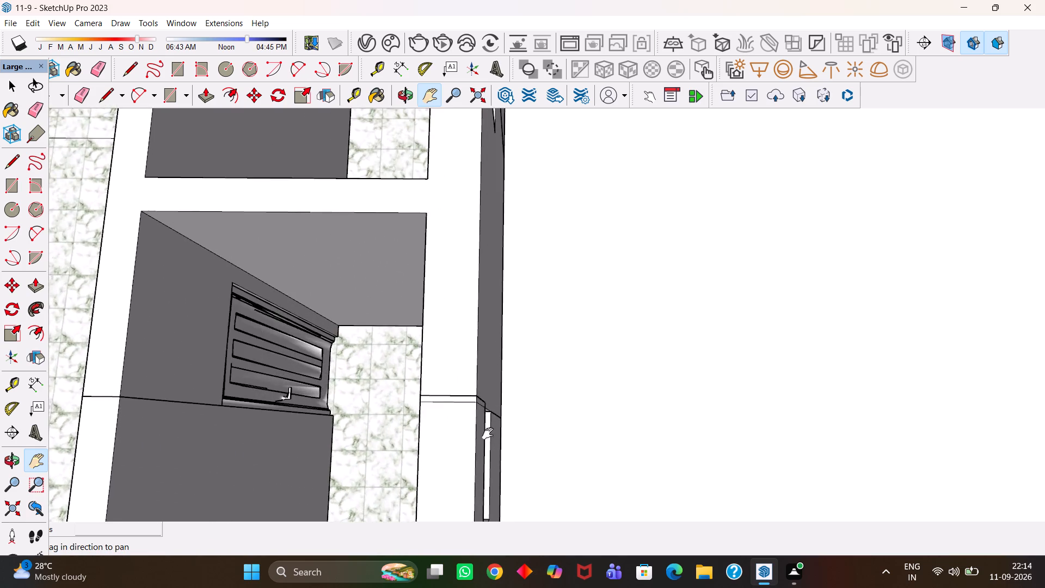
scroll(488, 433, "up", 1)
middle_click_drag(481, 433, 247, 375)
scroll(247, 375, "up", 1)
scroll(254, 364, "down", 9)
left_click_drag(318, 297, 476, 399)
scroll(491, 399, "up", 4)
middle_click_drag(496, 420, 379, 252)
scroll(287, 351, "up", 1)
scroll(362, 252, "up", 3)
scroll(415, 278, "down", 11)
left_click_drag(384, 235, 417, 360)
scroll(407, 341, "down", 5)
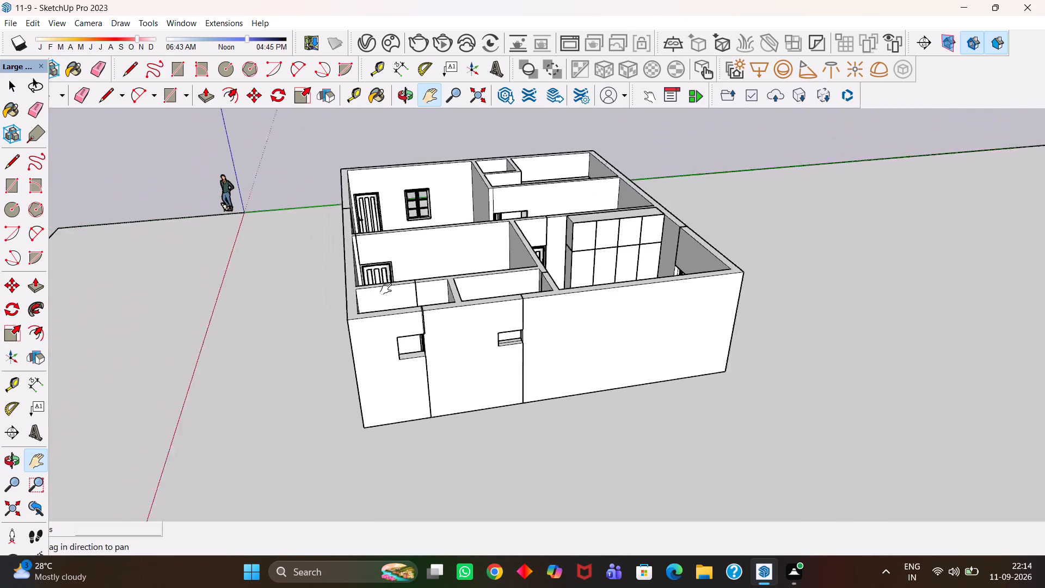
scroll(386, 288, "up", 1)
middle_click_drag(396, 317, 564, 408)
scroll(558, 408, "up", 3)
scroll(553, 387, "down", 4)
middle_click_drag(497, 318, 623, 462)
scroll(551, 407, "up", 5)
scroll(501, 400, "down", 2)
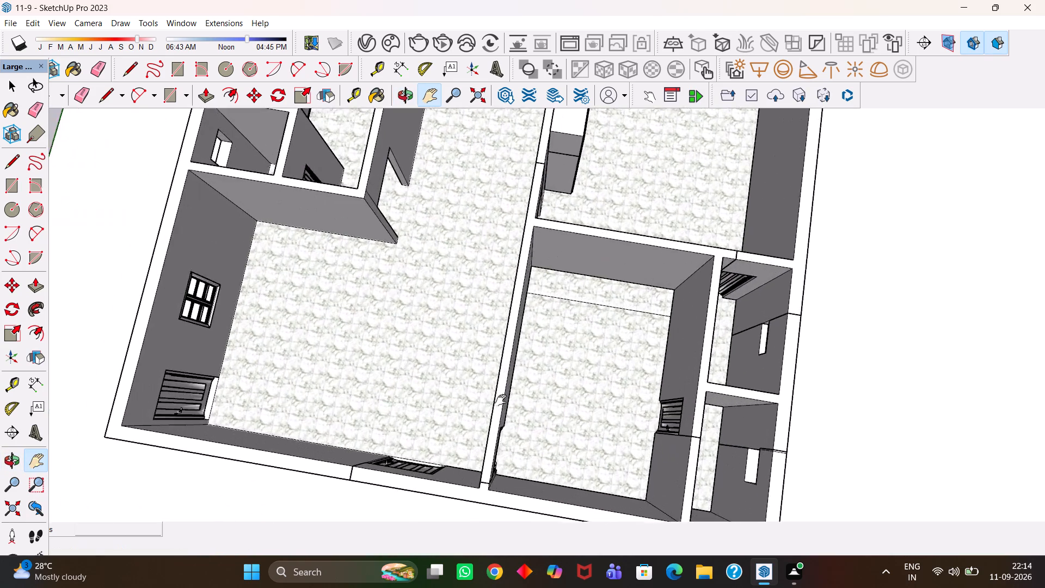
Examine the complete house layout from above at different rotations.
scroll(501, 400, "down", 3)
scroll(435, 403, "up", 1)
middle_click_drag(420, 406, 572, 386)
scroll(574, 387, "up", 3)
scroll(568, 385, "down", 5)
scroll(623, 439, "up", 1)
middle_click_drag(623, 439, 587, 428)
scroll(575, 400, "up", 3)
scroll(587, 428, "down", 6)
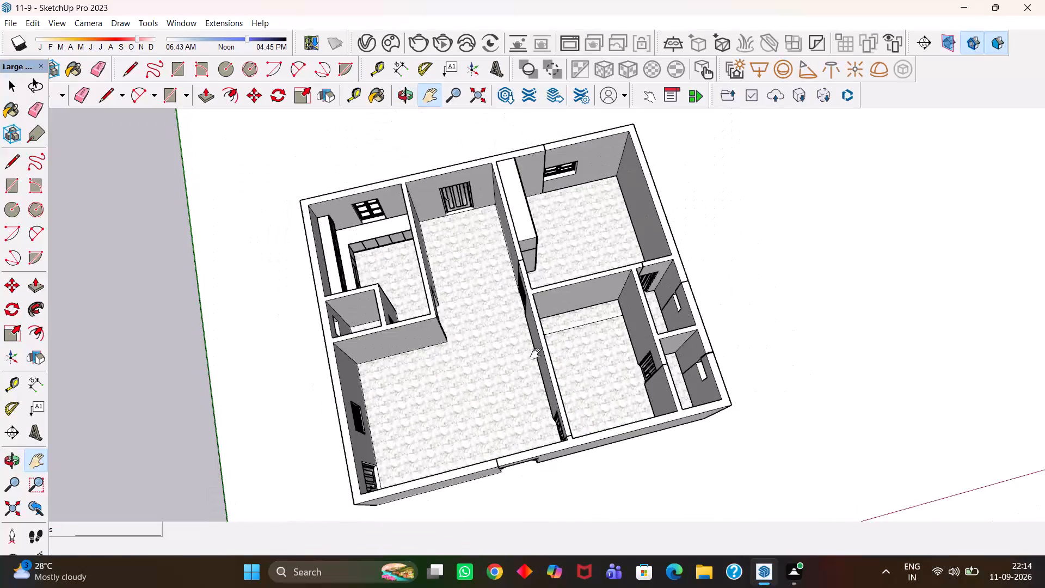
left_click_drag(503, 326, 521, 380)
scroll(556, 393, "down", 5)
middle_click_drag(572, 383, 522, 419)
scroll(544, 419, "up", 4)
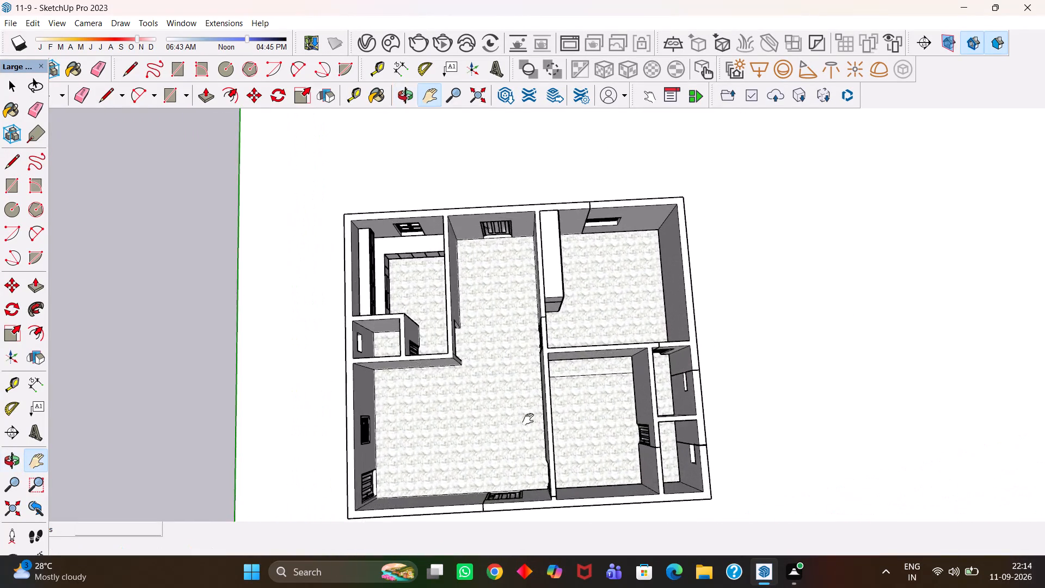
scroll(531, 419, "up", 4)
scroll(557, 419, "down", 4)
Examine the tiled floor, walls and door of the bedroom beside the two bathrooms, up close and in context.
left_click_drag(605, 456, 514, 418)
scroll(490, 411, "up", 4)
scroll(496, 409, "down", 4)
scroll(549, 437, "up", 1)
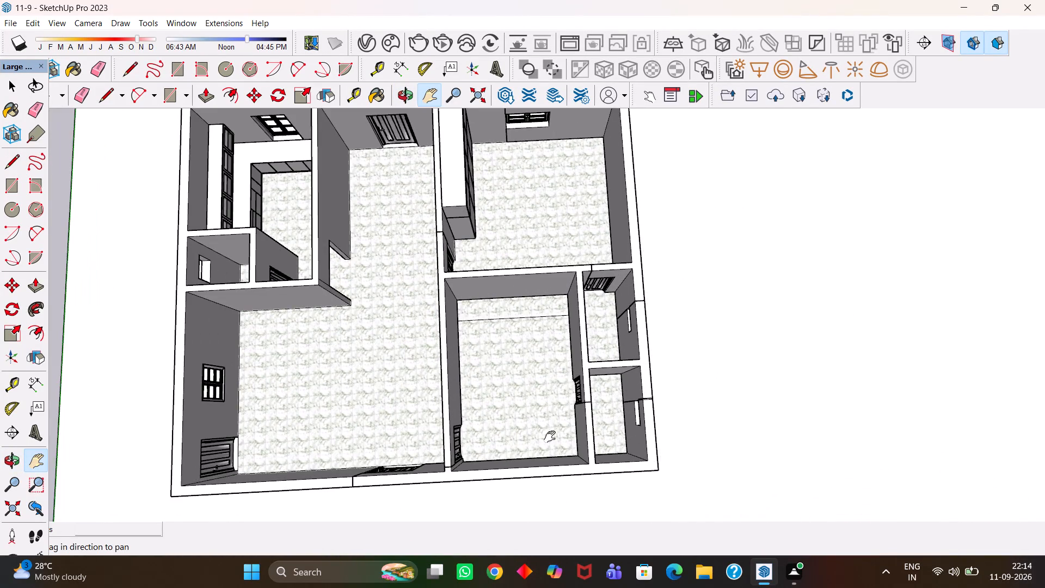
scroll(532, 434, "up", 4)
scroll(531, 434, "down", 6)
left_click_drag(517, 372, 530, 395)
scroll(551, 418, "up", 9)
scroll(551, 418, "down", 2)
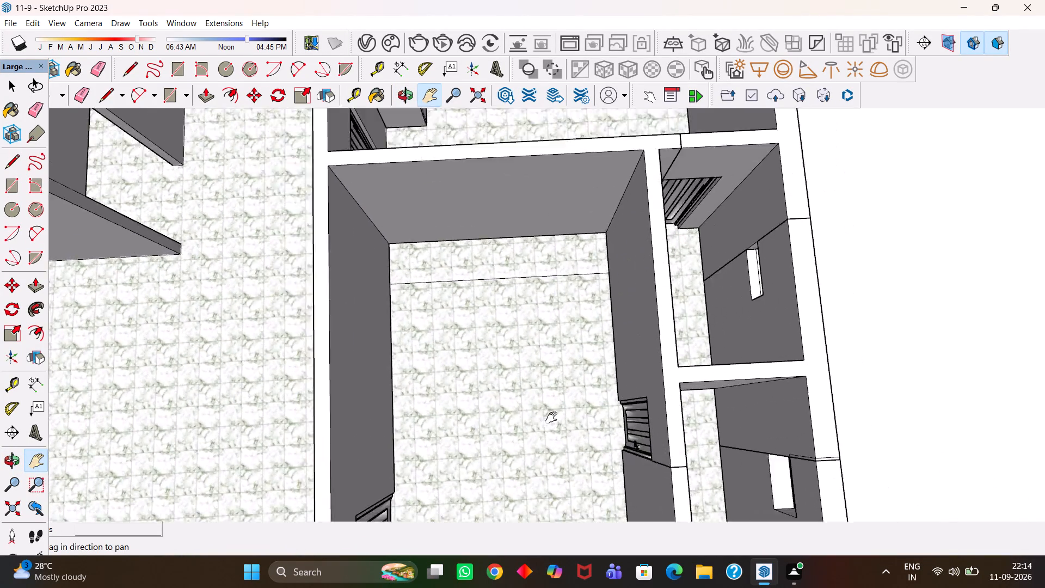
scroll(551, 418, "down", 8)
middle_click(511, 422)
scroll(509, 420, "up", 2)
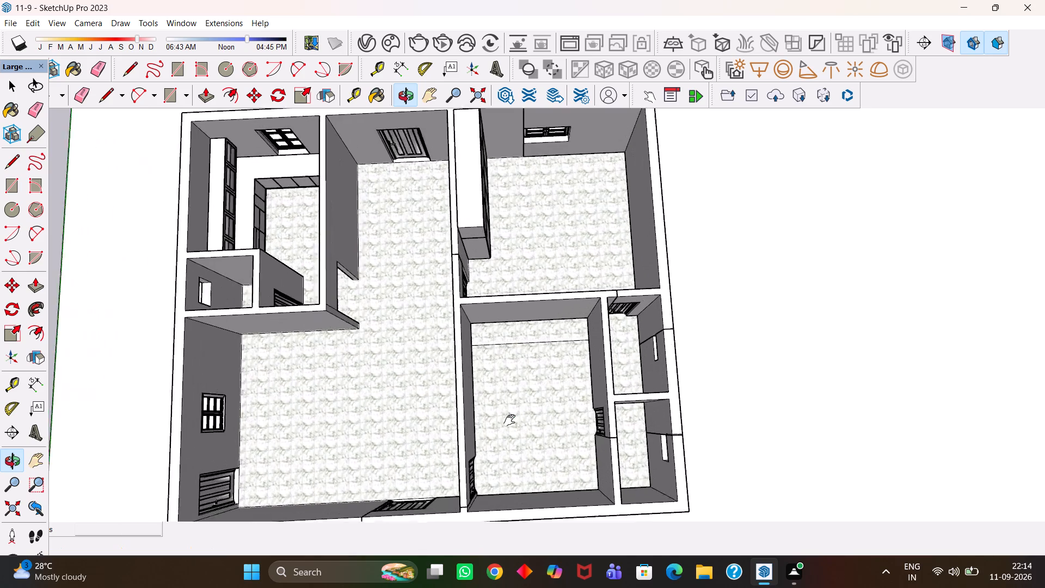
scroll(509, 420, "up", 1)
scroll(509, 420, "down", 4)
middle_click_drag(523, 420, 511, 420)
scroll(511, 420, "up", 4)
scroll(511, 420, "down", 6)
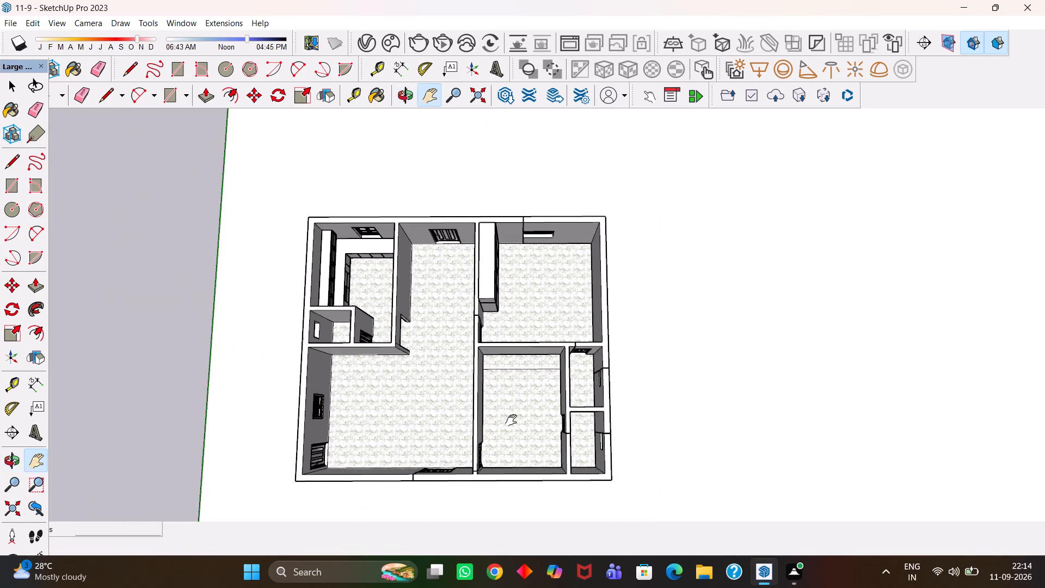
scroll(493, 420, "up", 5)
scroll(493, 421, "down", 3)
scroll(493, 421, "up", 3)
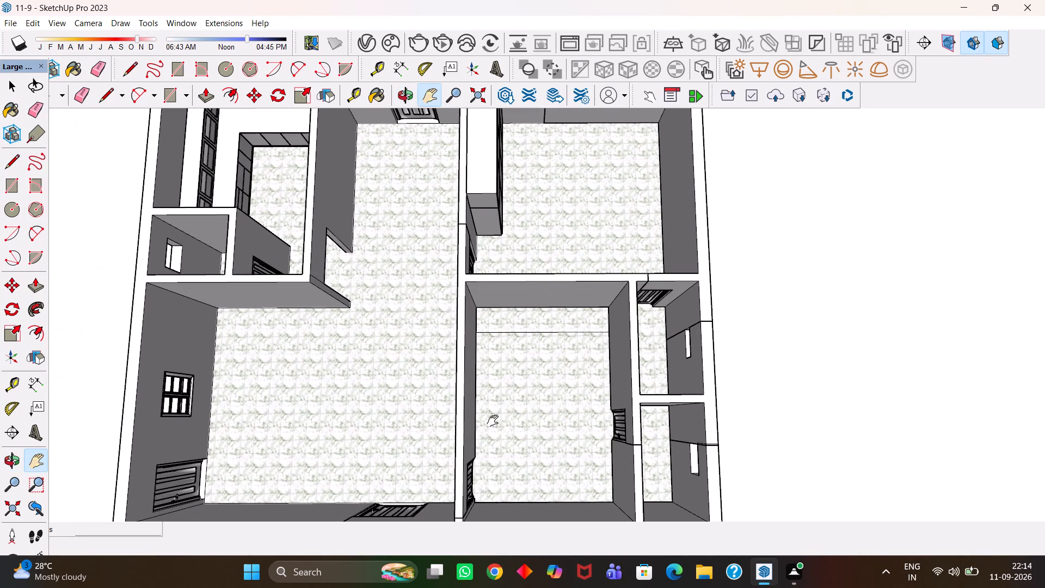
scroll(493, 421, "up", 2)
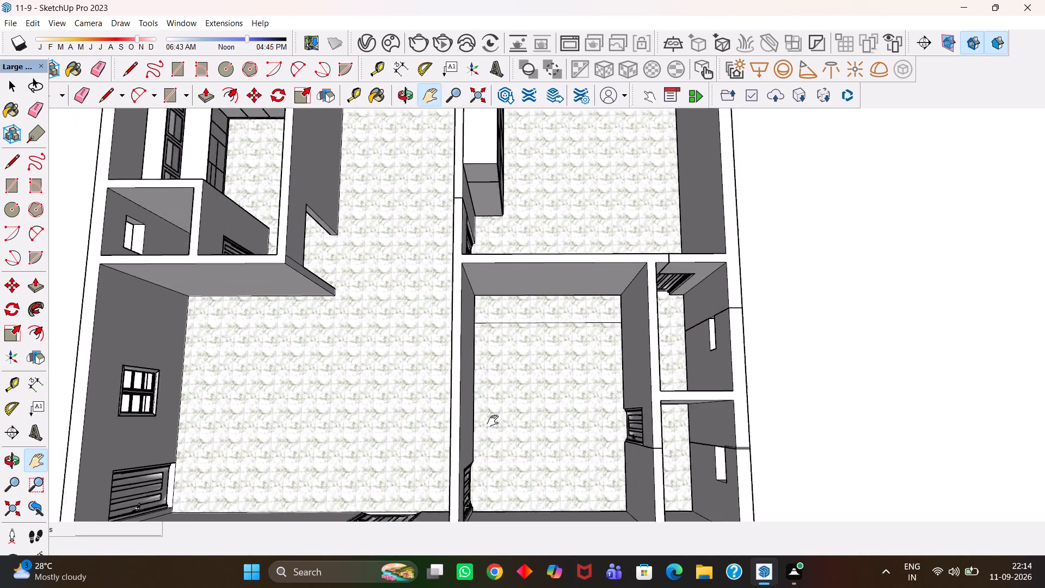
scroll(493, 421, "up", 6)
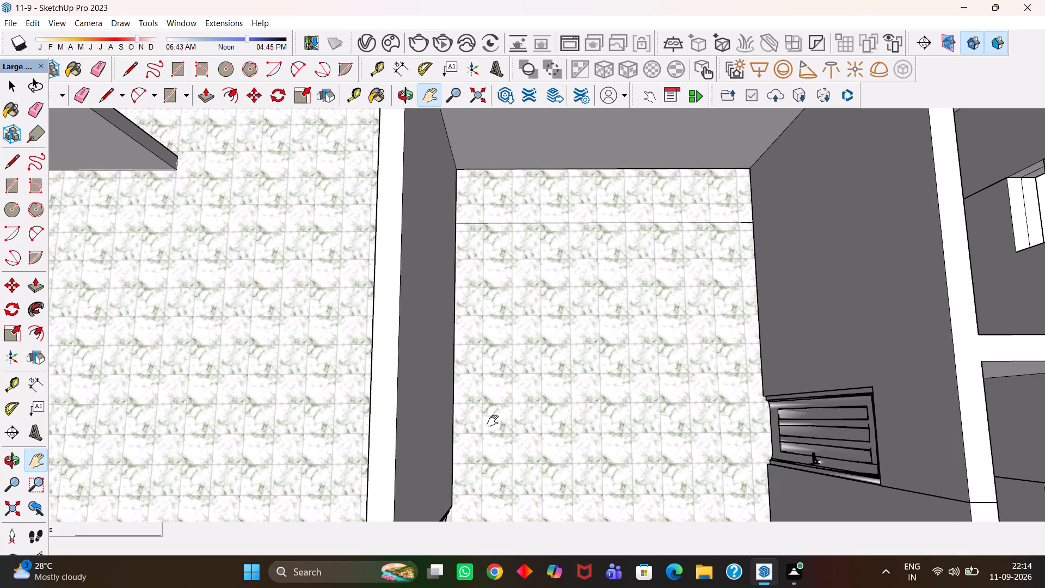
Examine the complete house layout and its tiled floors from above.
key("h")
scroll(493, 421, "down", 9)
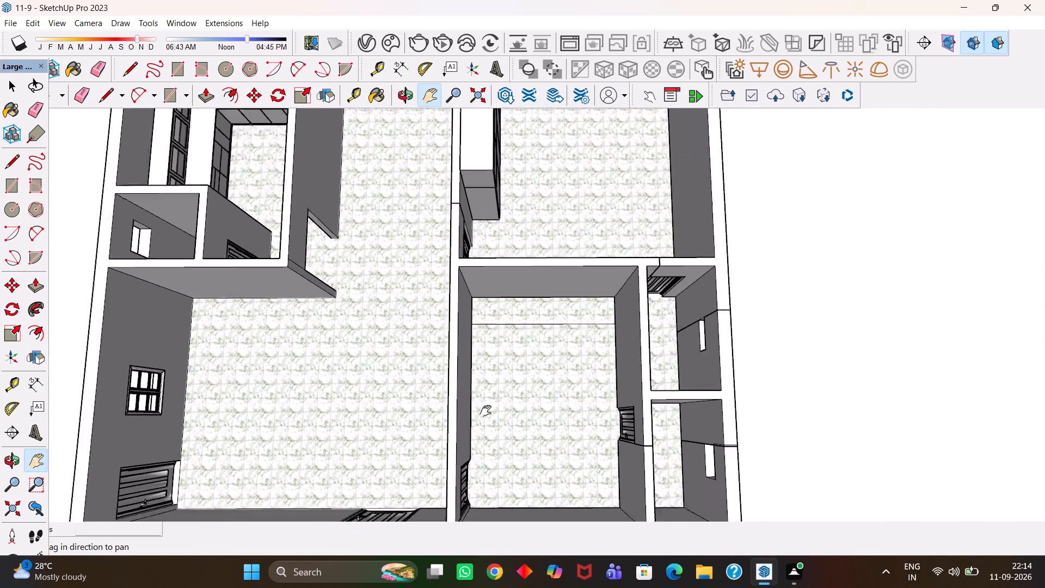
scroll(485, 411, "down", 3)
key("h")
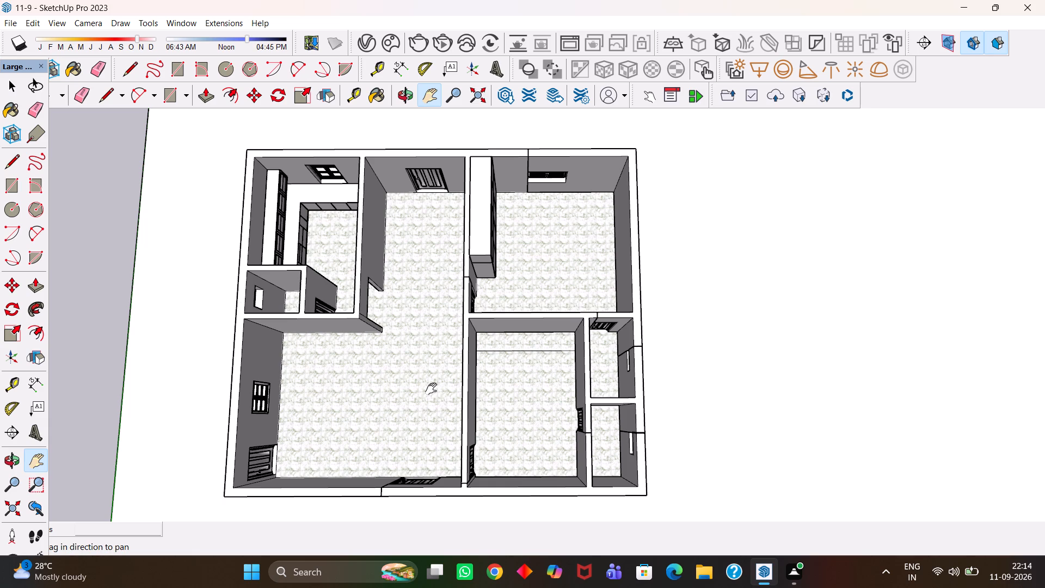
key("h")
scroll(414, 367, "down", 3)
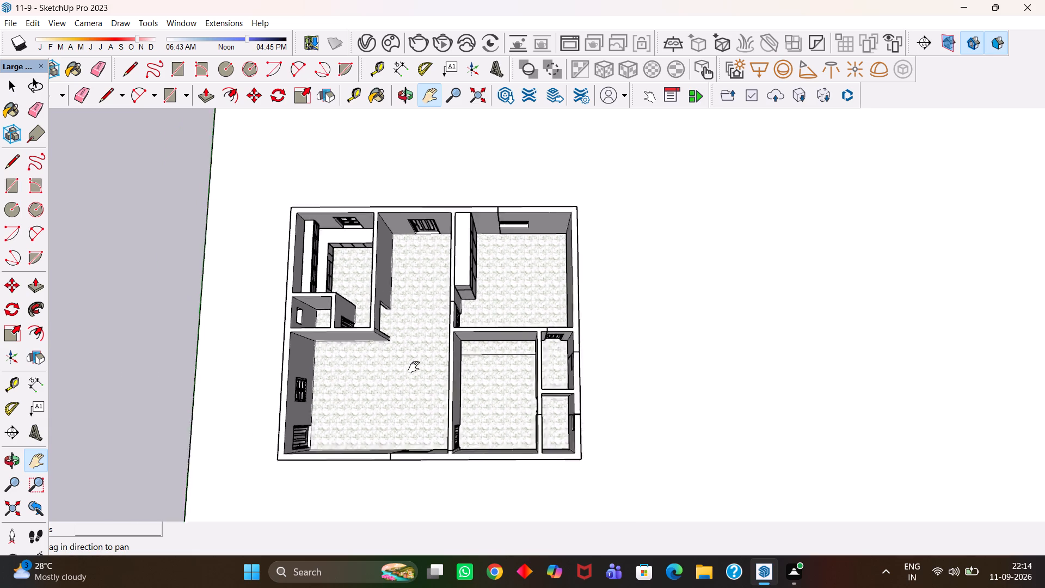
scroll(414, 367, "down", 7)
scroll(412, 367, "up", 9)
key("h")
left_click_drag(370, 355, 419, 363)
scroll(469, 367, "down", 5)
scroll(495, 411, "up", 2)
Examine the walls, openings and floors of all rooms from a tilted overhead view, closer and as a whole.
middle_click_drag(496, 407, 499, 341)
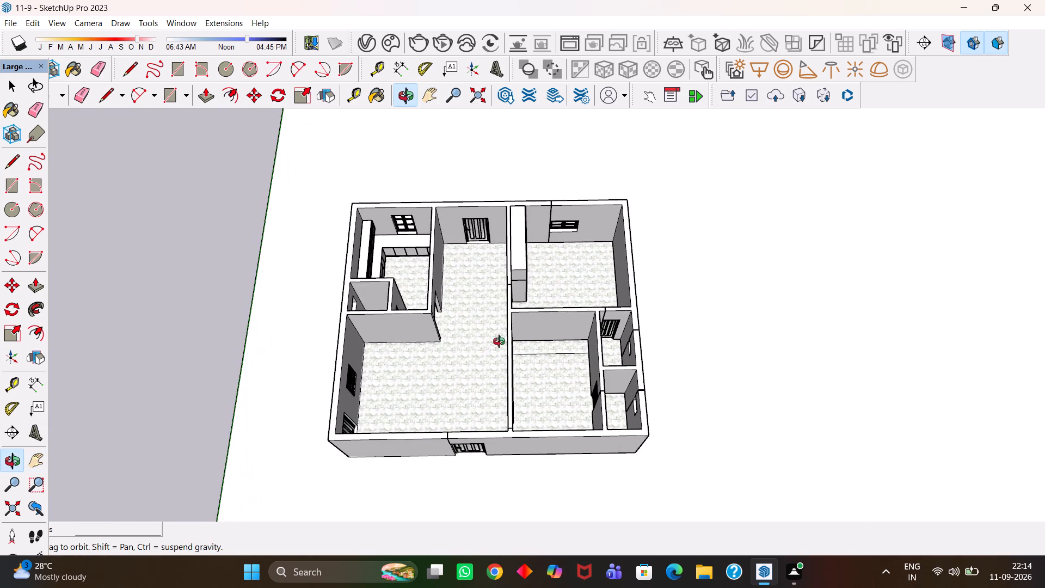
middle_click_drag(499, 341, 495, 341)
scroll(488, 342, "up", 1)
key("space")
left_click(157, 270)
key("h")
scroll(487, 366, "up", 4)
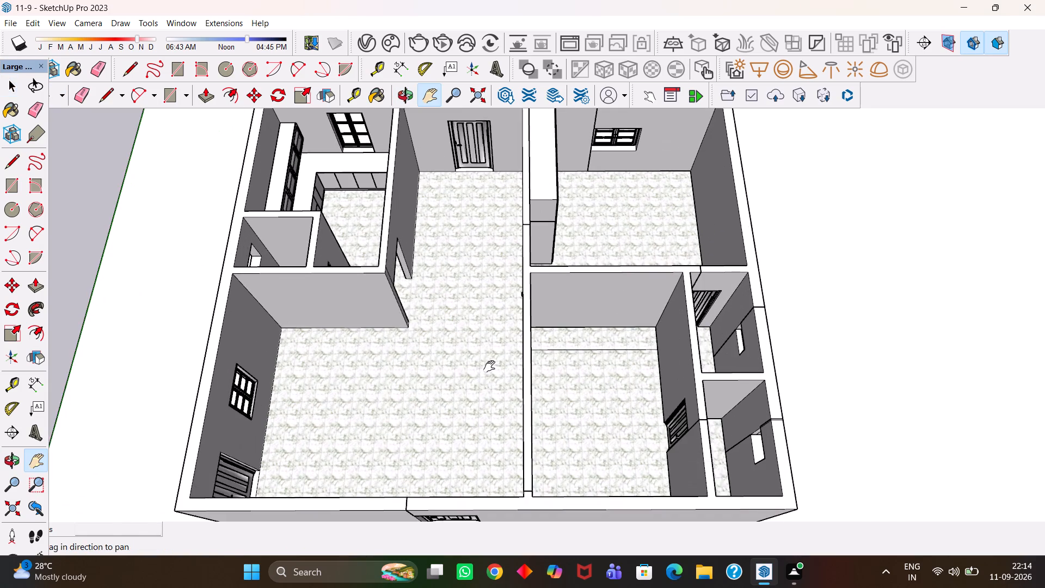
scroll(489, 366, "up", 2)
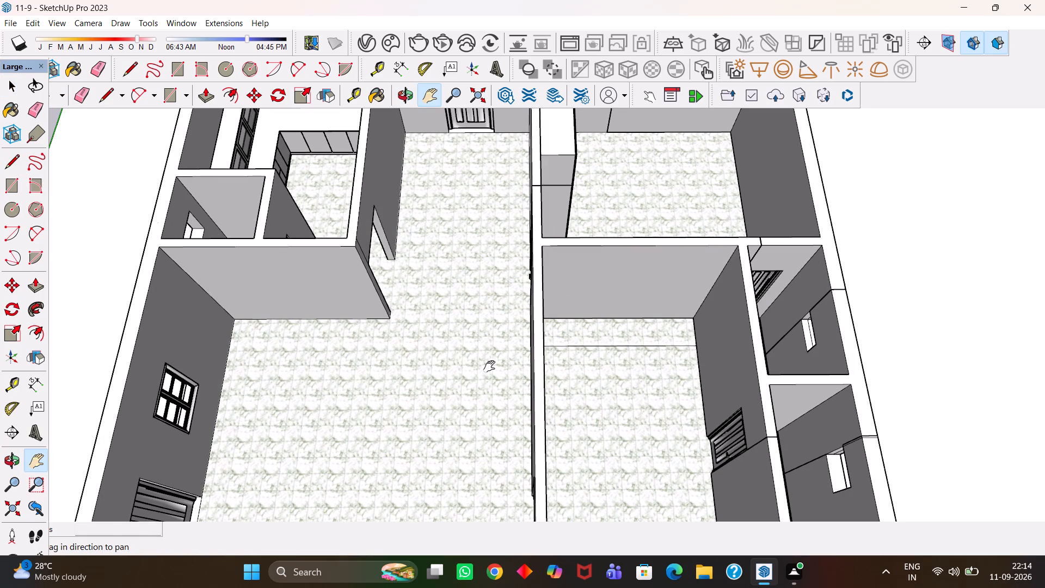
scroll(492, 362, "down", 3)
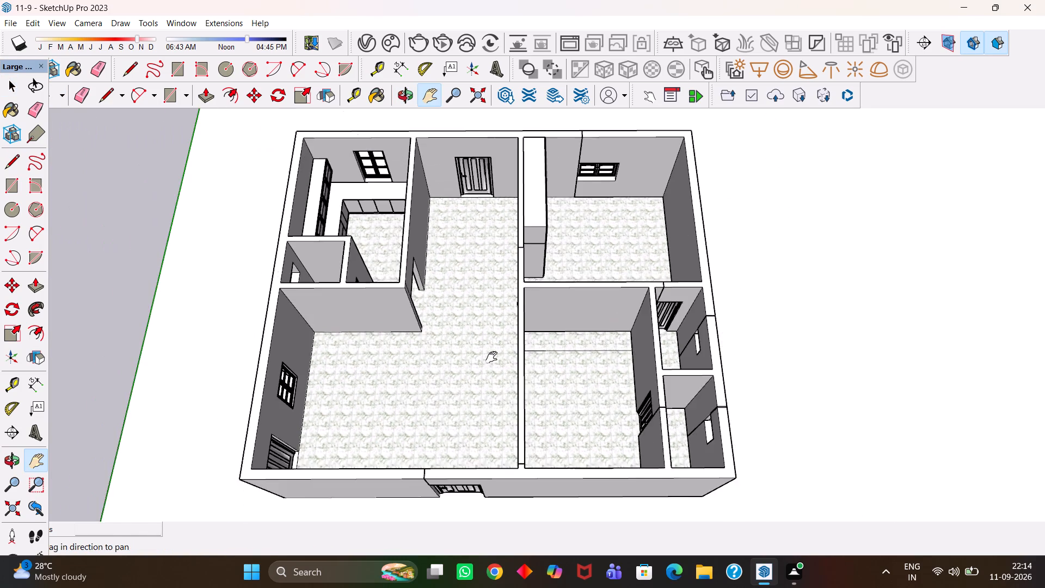
scroll(491, 357, "down", 4)
middle_click_drag(489, 333, 494, 363)
scroll(498, 362, "up", 5)
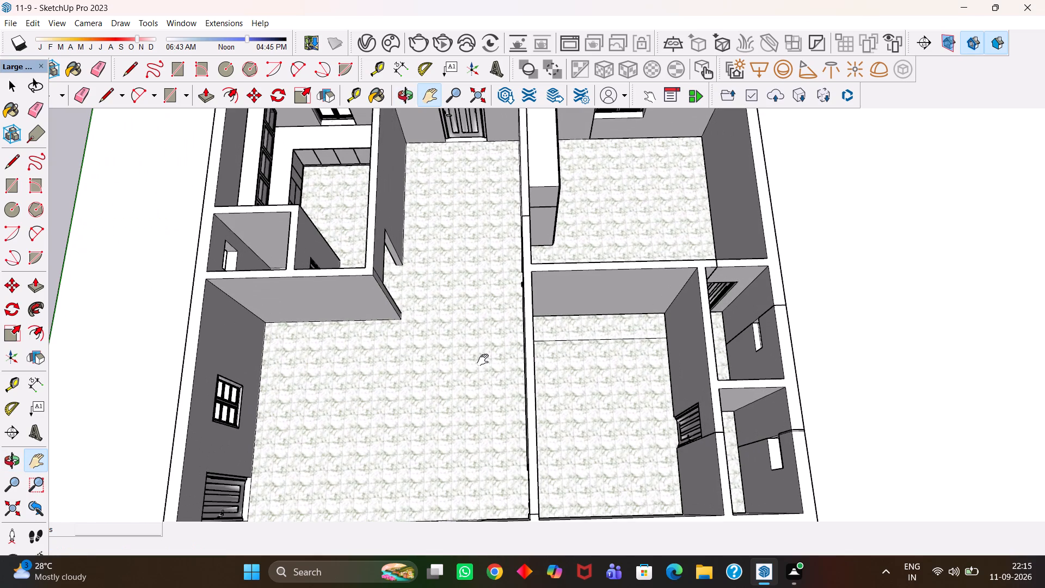
key("h")
scroll(482, 356, "down", 6)
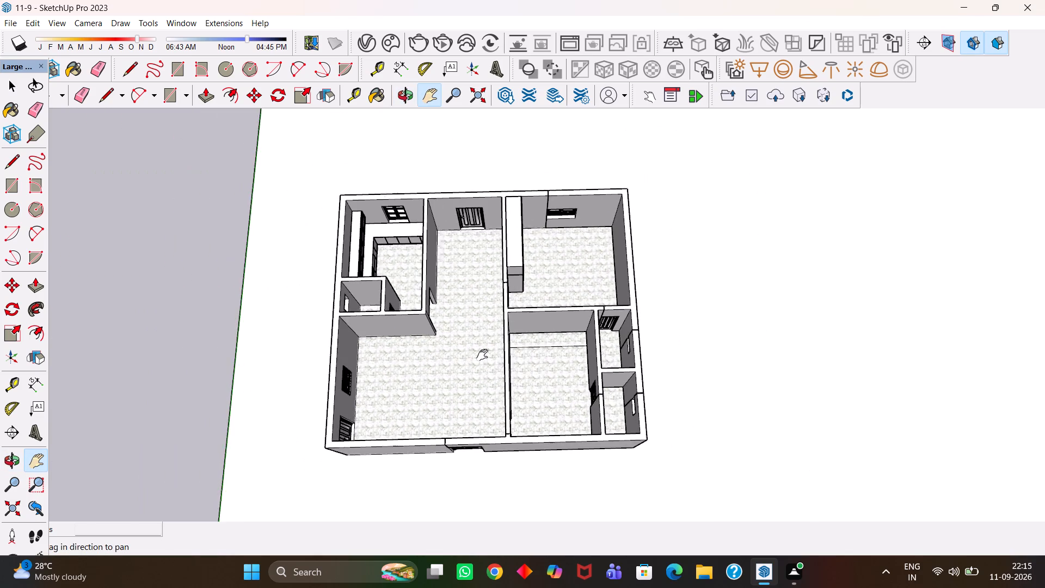
scroll(482, 355, "down", 1)
middle_click_drag(485, 314, 483, 355)
scroll(482, 353, "up", 4)
scroll(482, 349, "down", 4)
left_click_drag(456, 287, 501, 331)
Examine the kitchen and the small room beside it from several angles, including their walls, window openings and door.
scroll(434, 336, "up", 10)
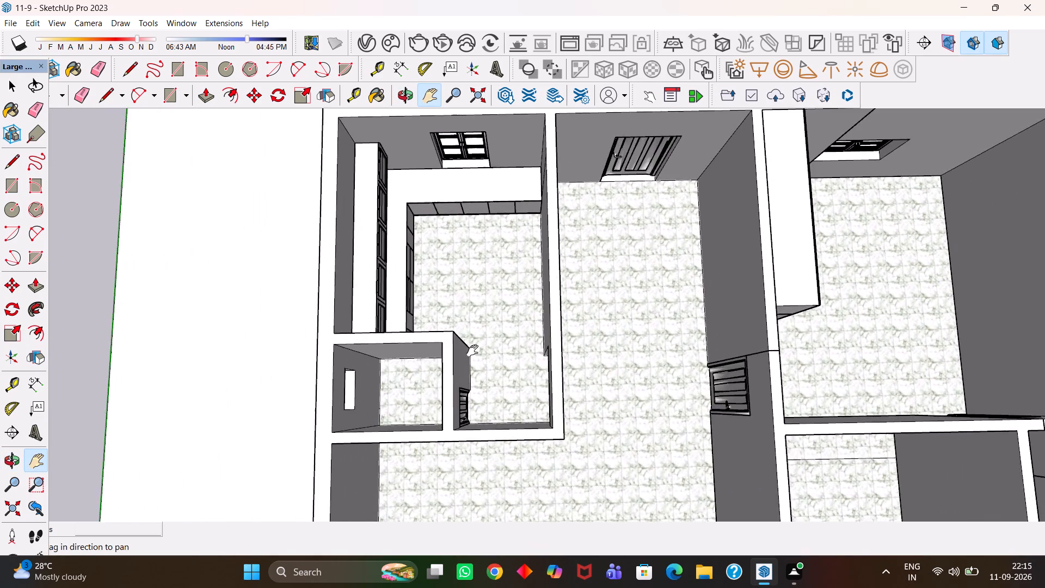
middle_click_drag(538, 381, 347, 269)
scroll(347, 269, "up", 2)
key("h")
scroll(351, 278, "down", 5)
left_click_drag(476, 225, 507, 316)
scroll(514, 342, "up", 3)
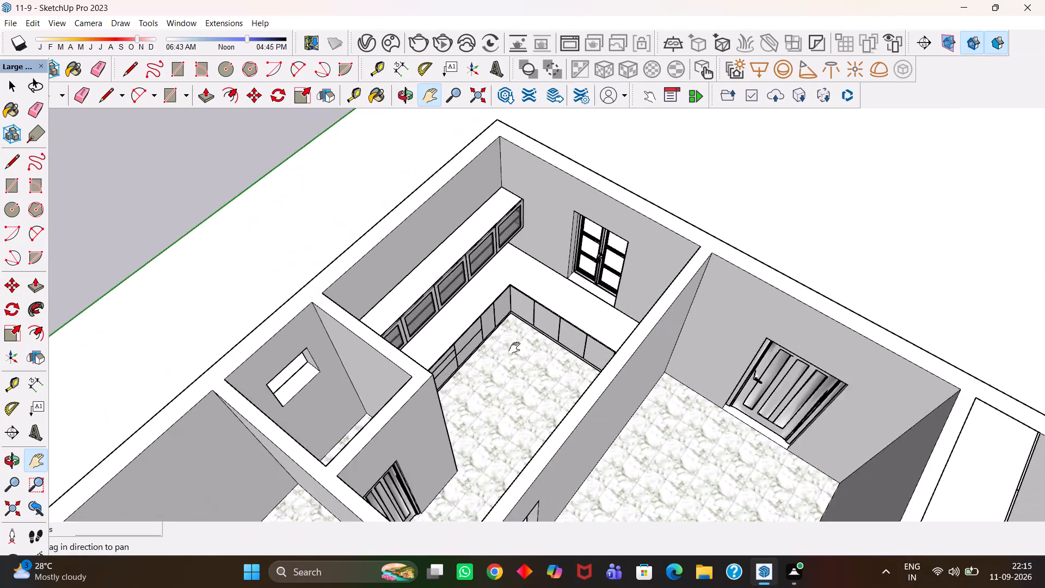
scroll(514, 348, "up", 5)
middle_click_drag(526, 364, 427, 366)
scroll(435, 366, "up", 2)
key("h")
scroll(427, 366, "down", 3)
left_click_drag(440, 350, 538, 371)
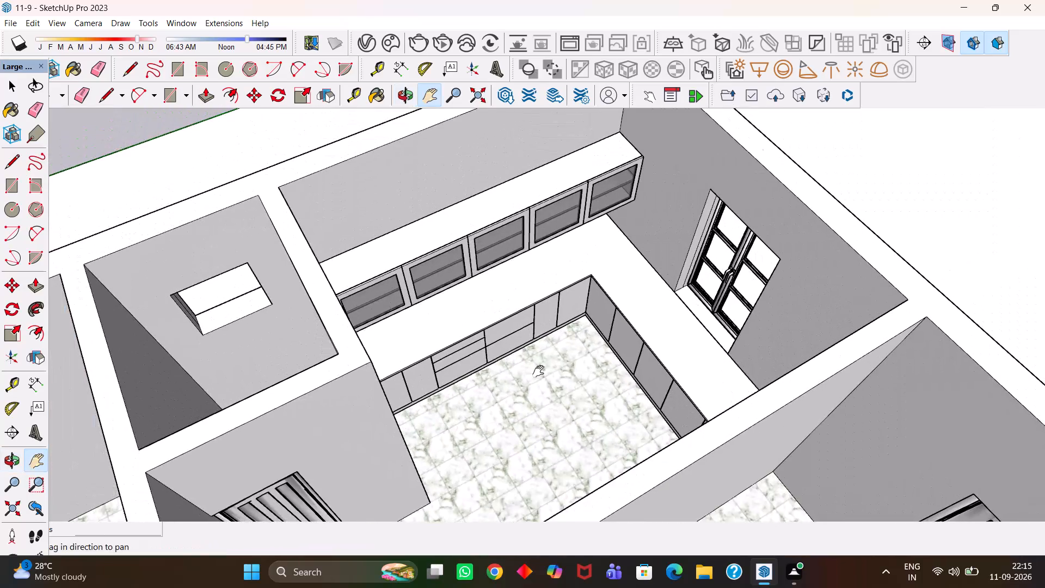
left_click_drag(538, 371, 513, 372)
middle_click_drag(573, 370, 462, 366)
scroll(539, 373, "up", 1)
scroll(462, 366, "up", 1)
scroll(462, 366, "down", 4)
left_click_drag(449, 356, 487, 403)
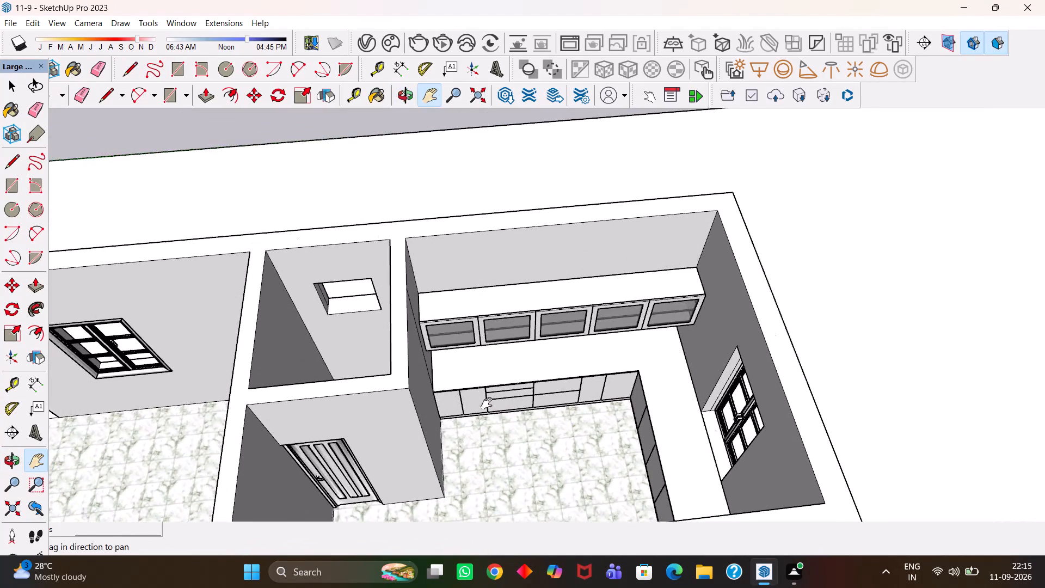
Examine the kitchen's glass-front wall cabinets, the counter below and the bare wall above them.
scroll(456, 384, "up", 10)
scroll(452, 381, "down", 6)
middle_click_drag(496, 390, 476, 357)
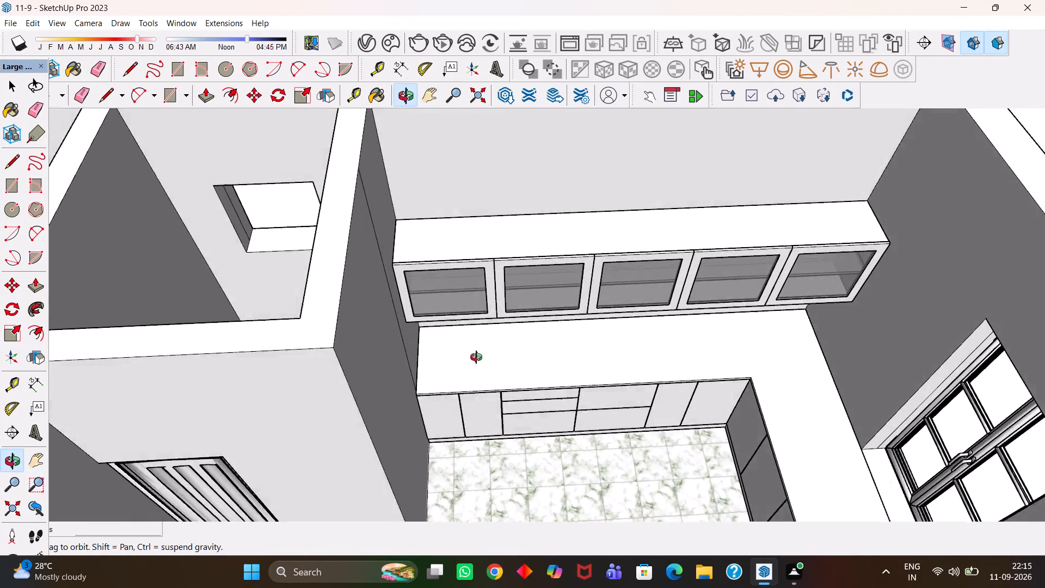
middle_click_drag(476, 357, 520, 355)
scroll(520, 356, "up", 1)
key("h")
scroll(516, 356, "down", 8)
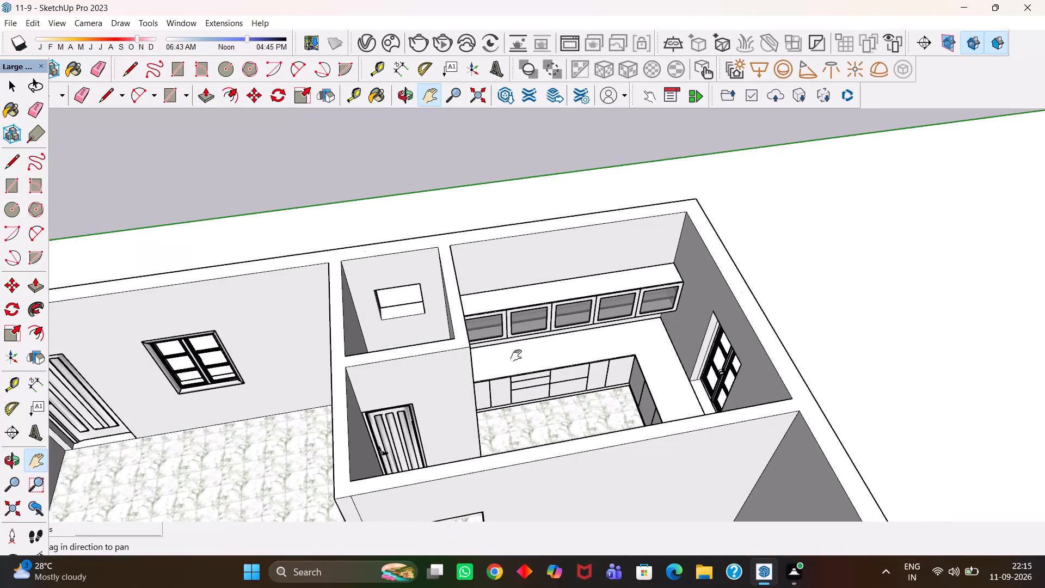
scroll(531, 362, "up", 3)
scroll(531, 362, "down", 4)
left_click_drag(536, 343, 505, 402)
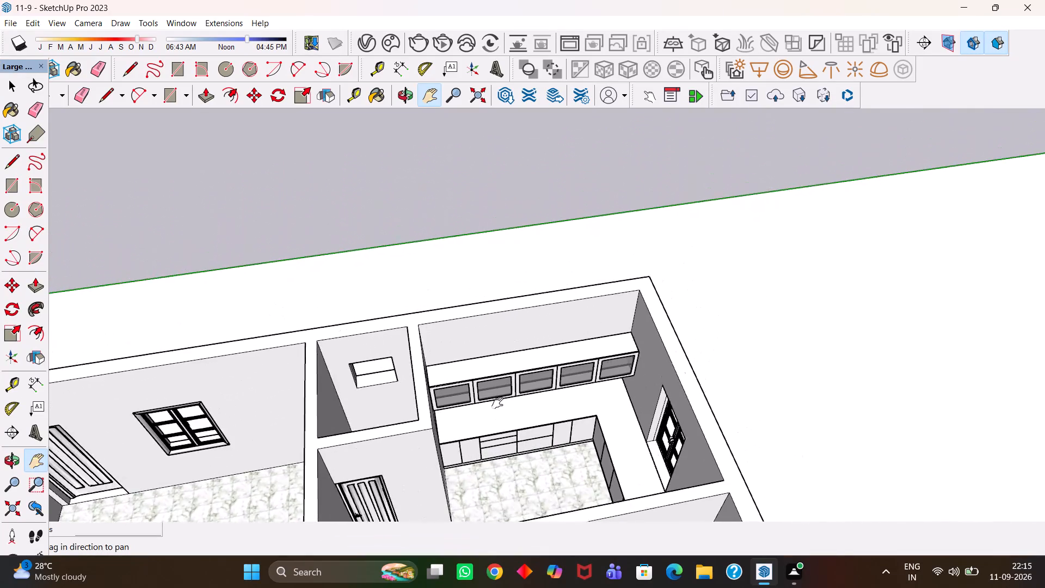
scroll(493, 381, "up", 4)
left_click_drag(517, 343, 534, 393)
Place guides along the kitchen wall's top edge and about 3' 2" below it, at the top of the wall cabinets.
middle_click_drag(546, 403, 503, 397)
scroll(503, 397, "up", 5)
key("t")
scroll(503, 397, "down", 4)
scroll(503, 397, "up", 1)
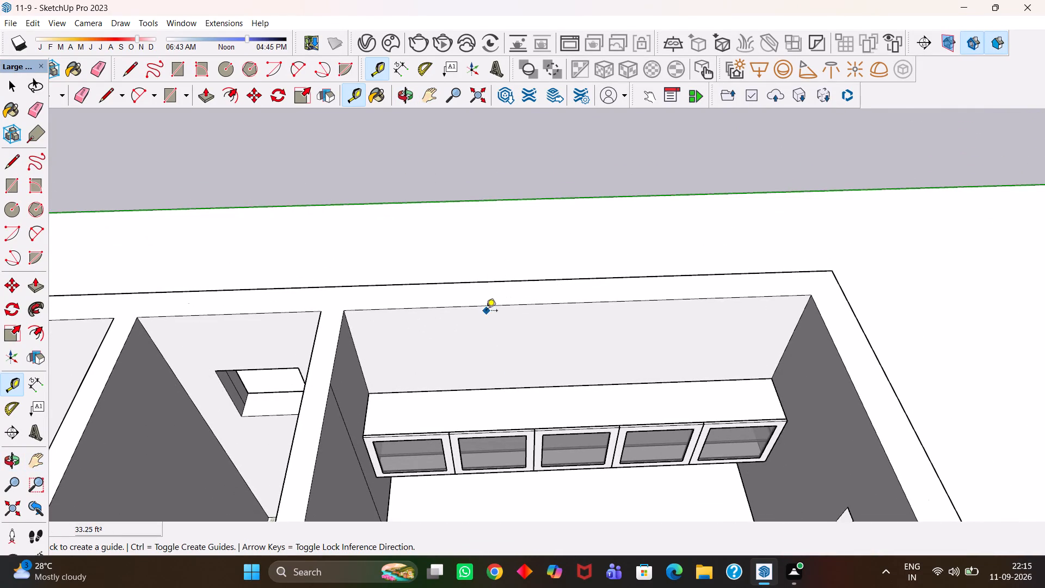
double_click(486, 307)
left_click(481, 305)
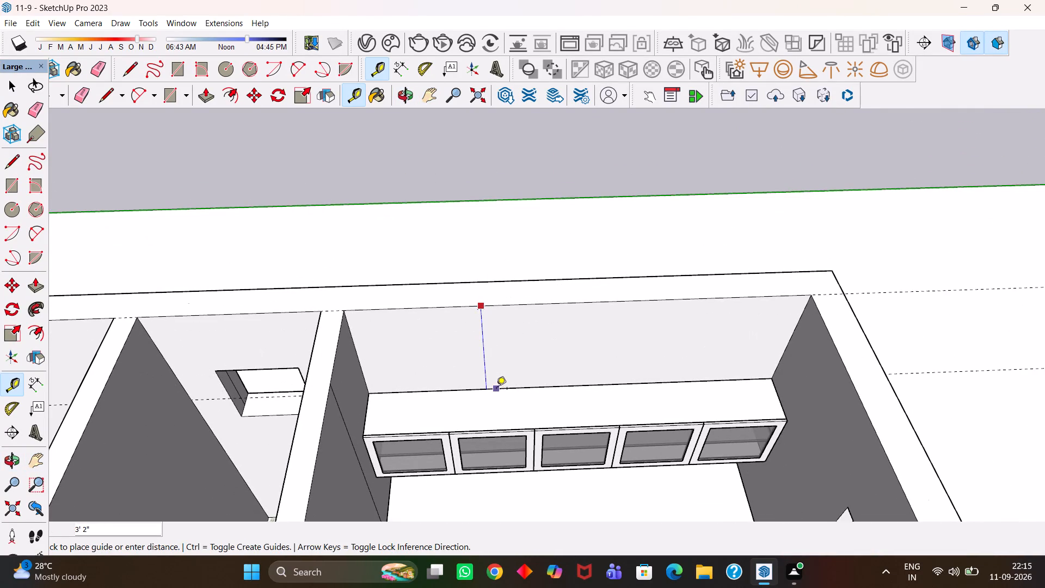
left_click(496, 389)
Draw a rectangle about 10' 5" by 3' 2" on the kitchen wall between its top edge and the wall cabinets.
scroll(495, 388, "up", 2)
key("space")
left_click(471, 354)
scroll(471, 354, "down", 3)
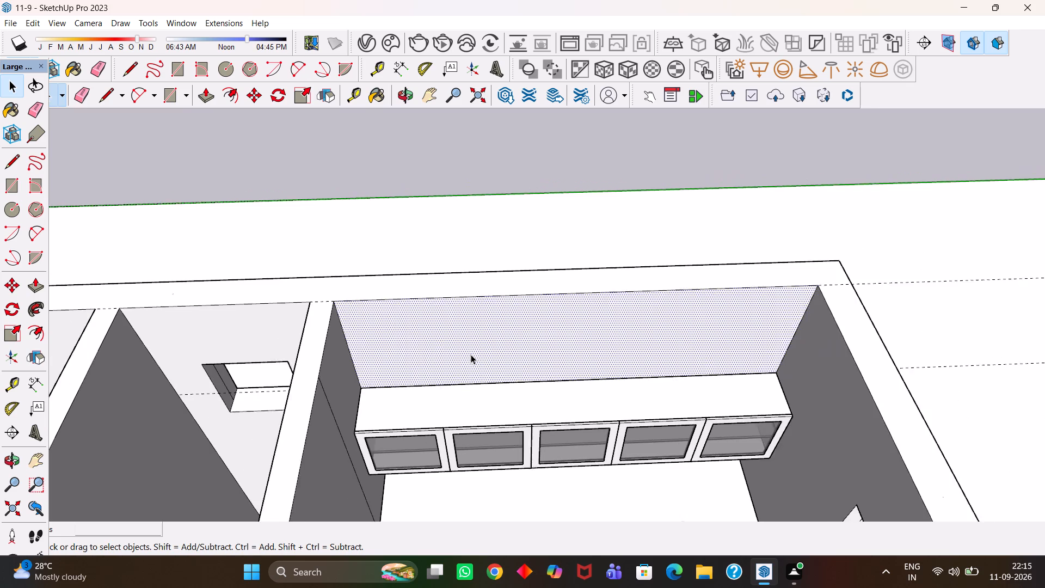
key("r")
left_click(348, 308)
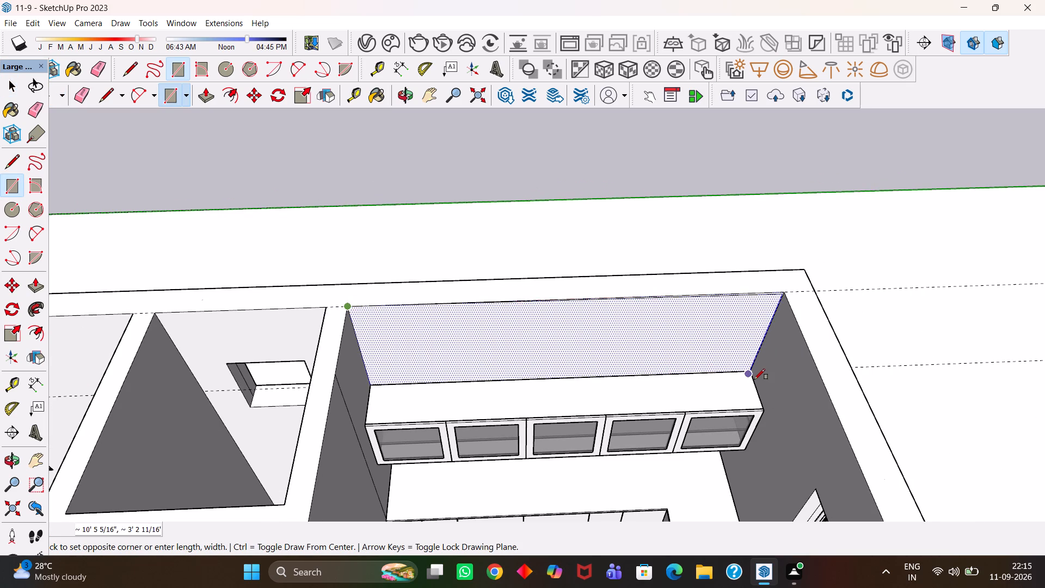
left_click(753, 376)
Delete the large horizontal face covering the top of the kitchen.
scroll(676, 365, "down", 3)
key("space")
left_click(632, 399)
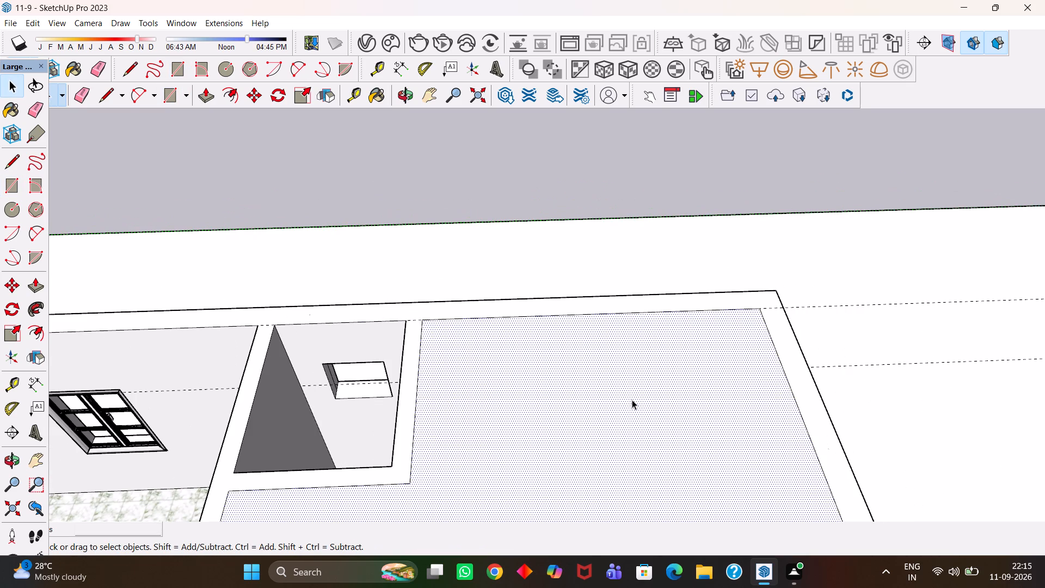
scroll(632, 400, "down", 4)
key("Delete")
Move the rectangular face above the kitchen wall cabinets to the open area outside the house.
scroll(632, 400, "down", 3)
scroll(594, 396, "up", 6)
left_click(545, 363)
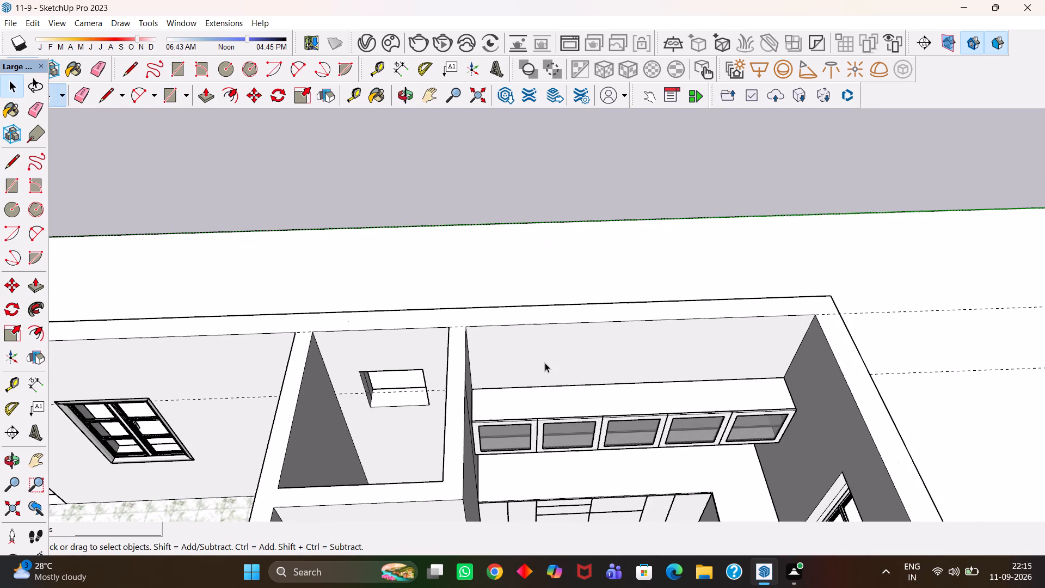
scroll(545, 363, "down", 4)
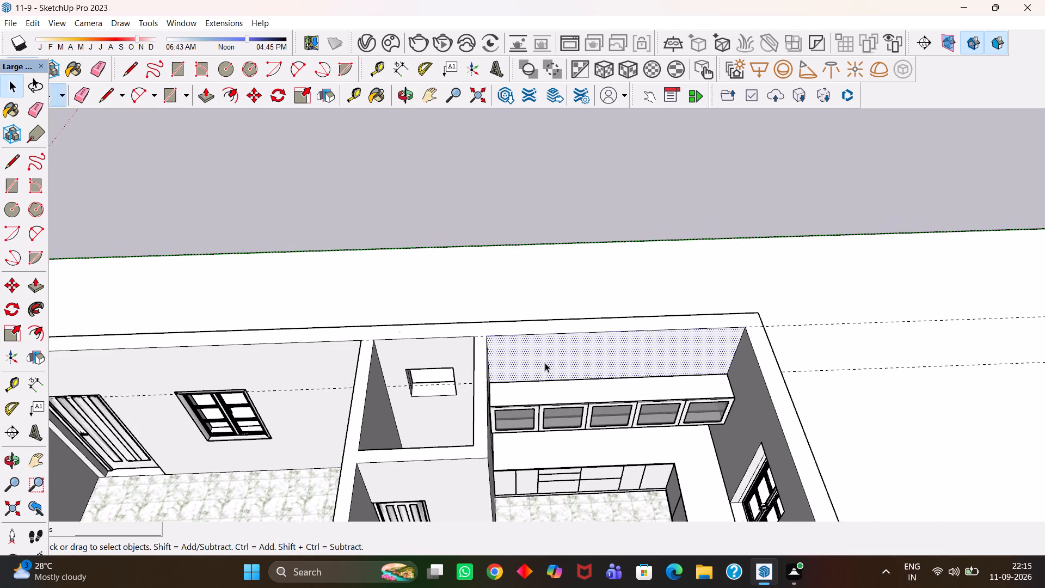
scroll(545, 363, "down", 2)
key("m")
left_click(554, 363)
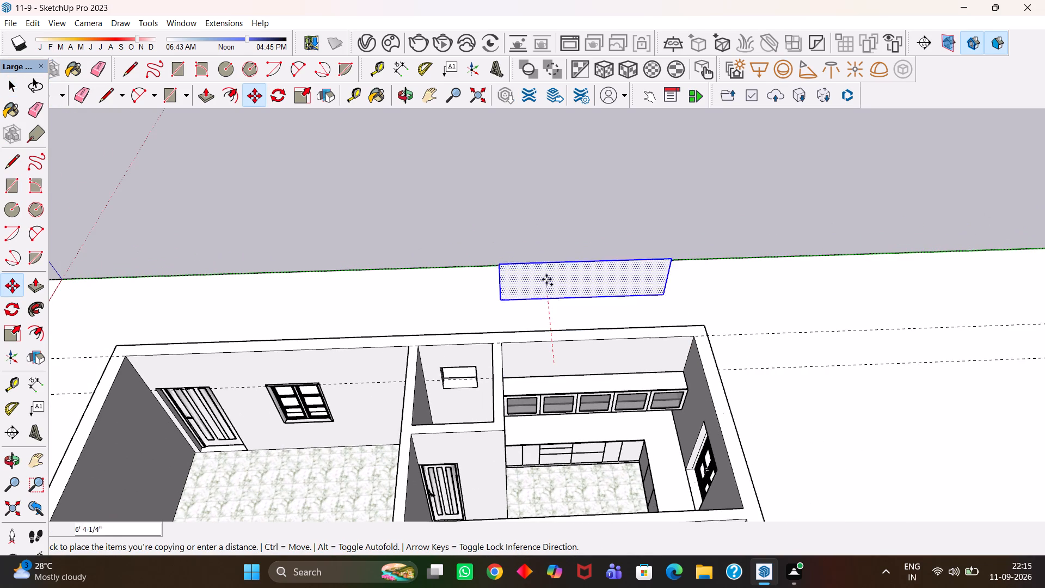
left_click(537, 230)
Push/Pull the moved rectangular face by 2' to form a solid box.
scroll(537, 230, "up", 2)
key("p")
left_click(537, 230)
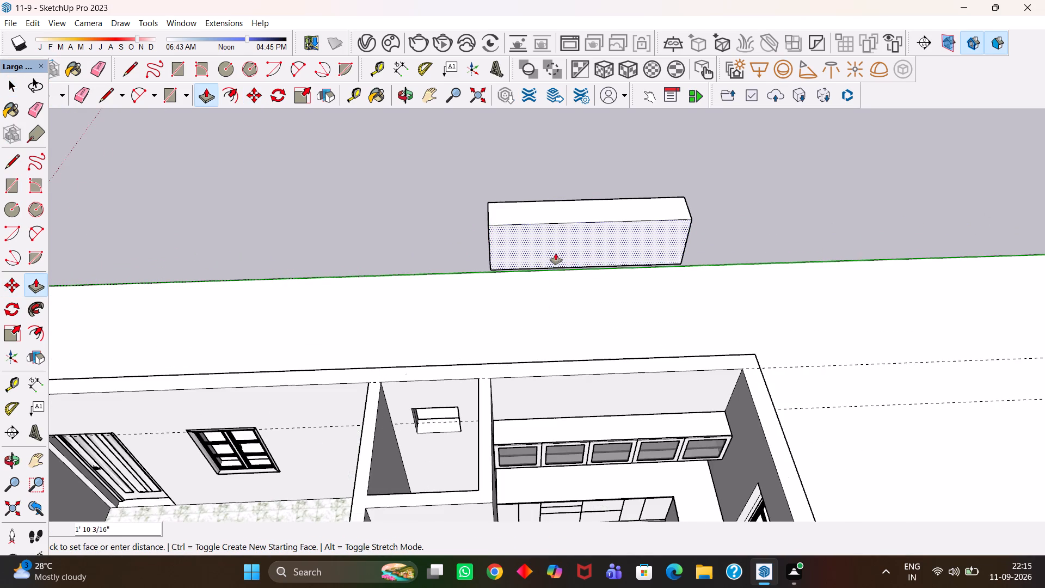
middle_click_drag(532, 259, 657, 269)
scroll(661, 271, "up", 1)
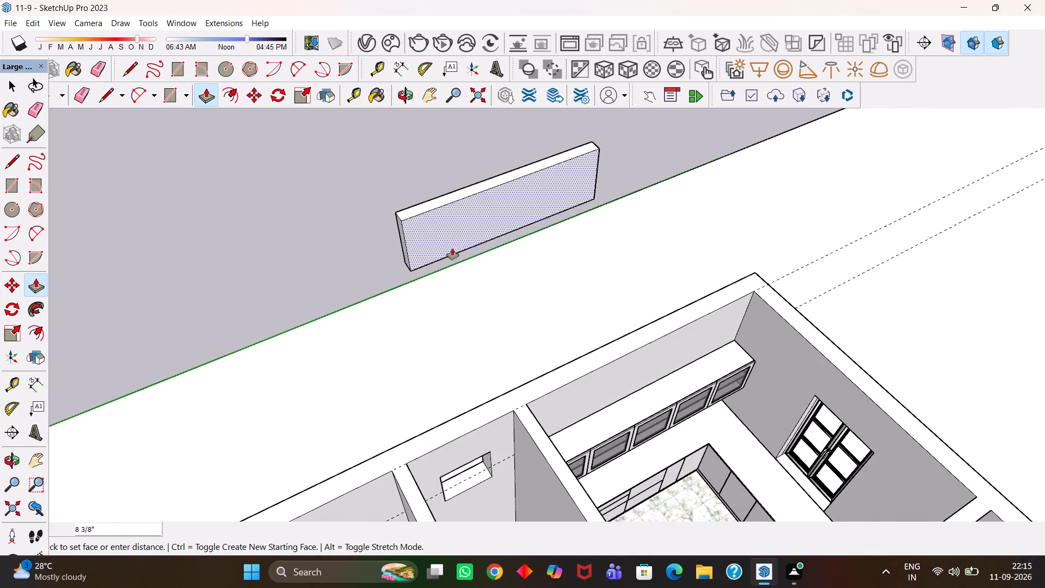
type("2'")
key("Return")
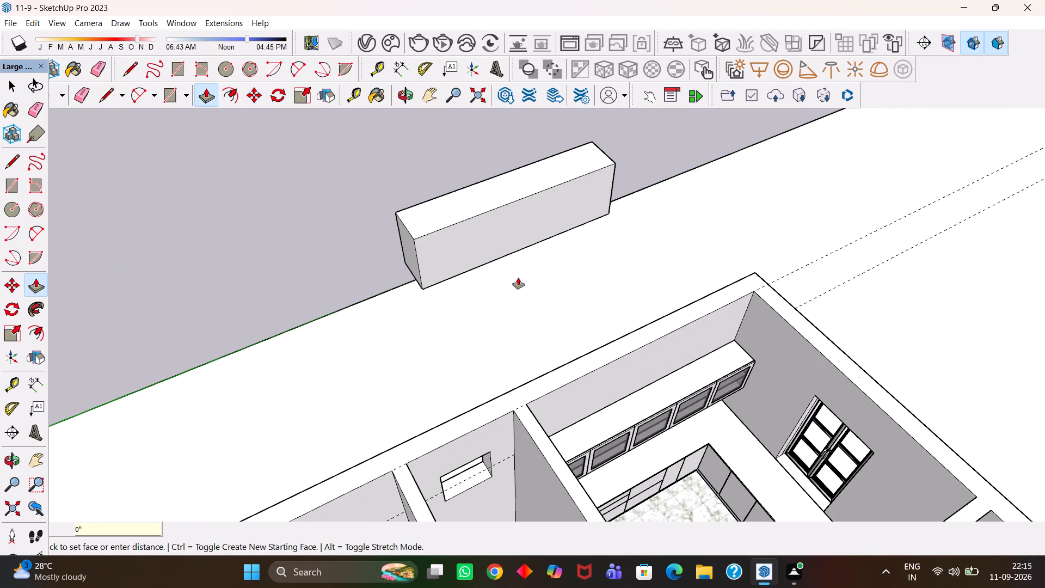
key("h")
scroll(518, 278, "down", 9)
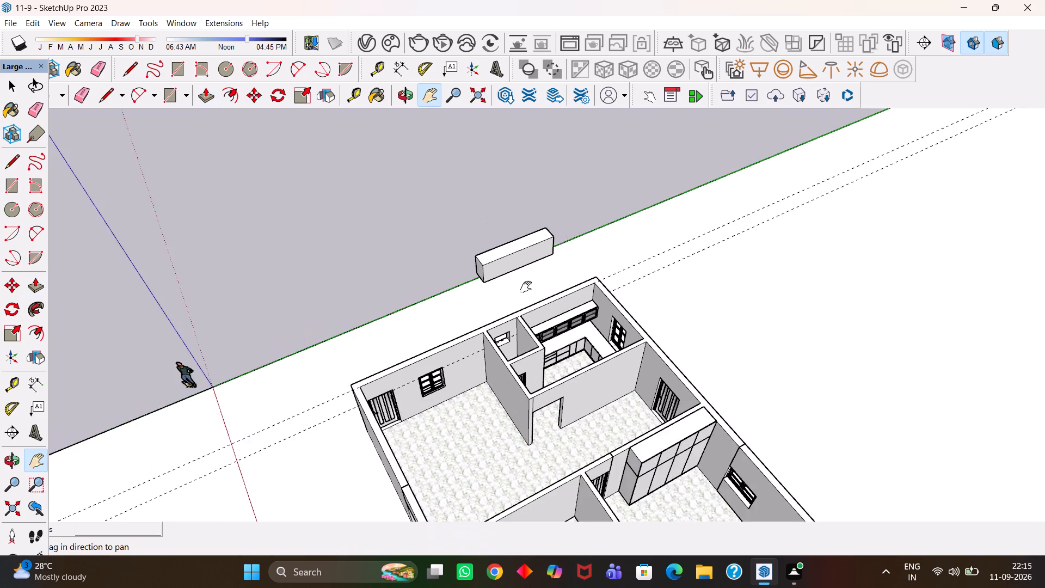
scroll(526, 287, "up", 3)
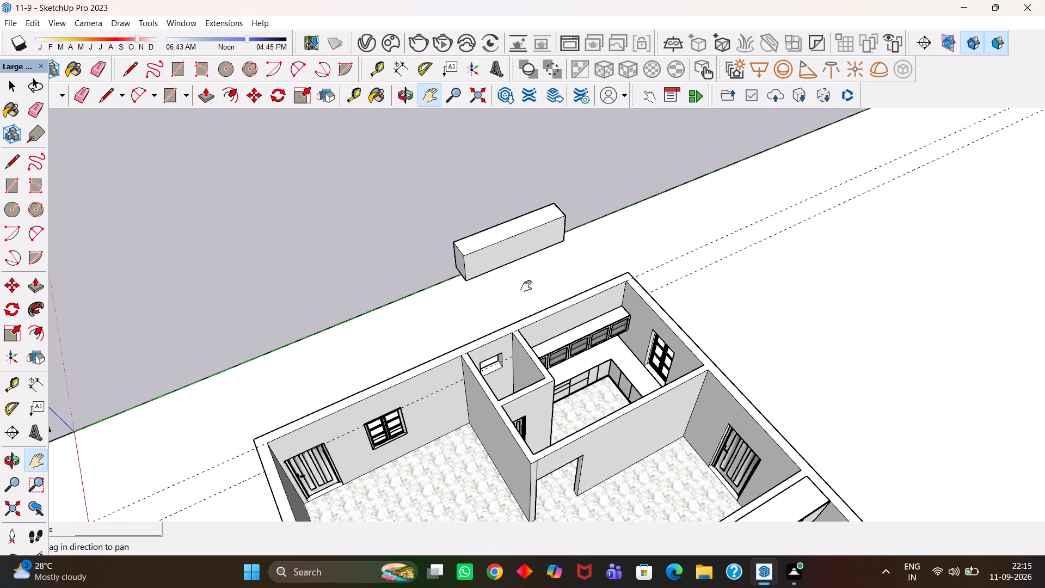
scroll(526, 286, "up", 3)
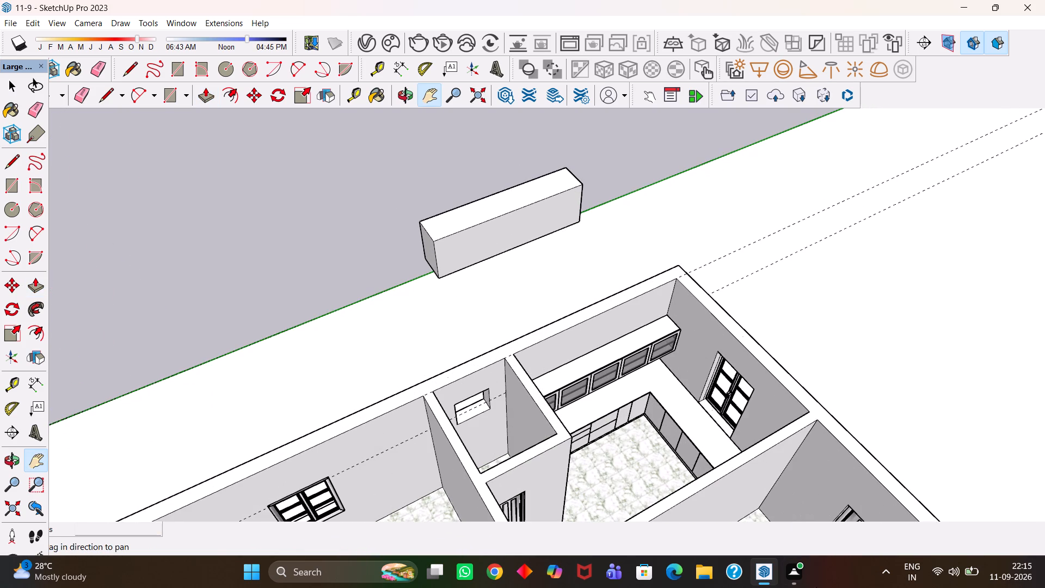
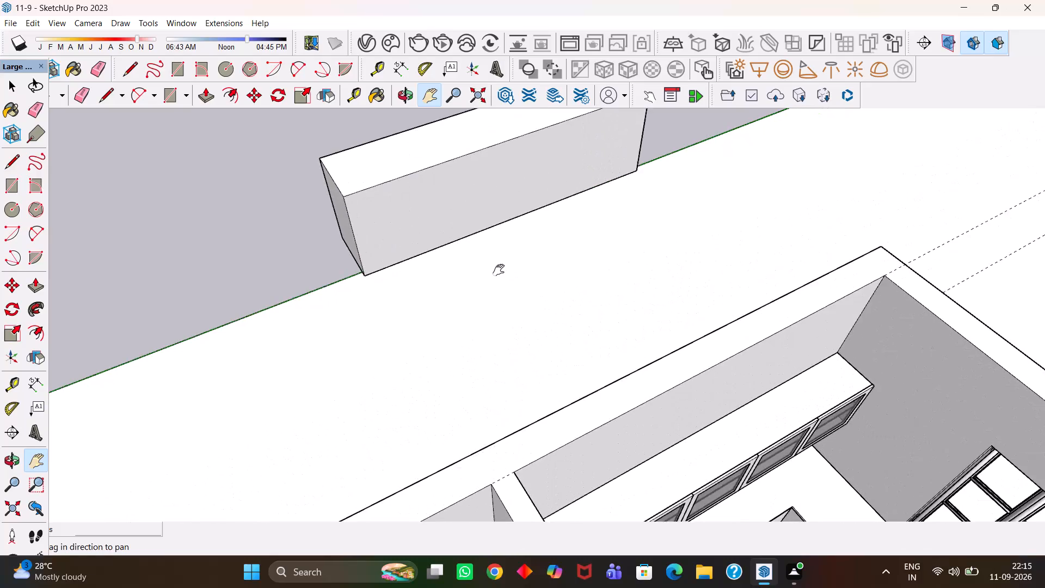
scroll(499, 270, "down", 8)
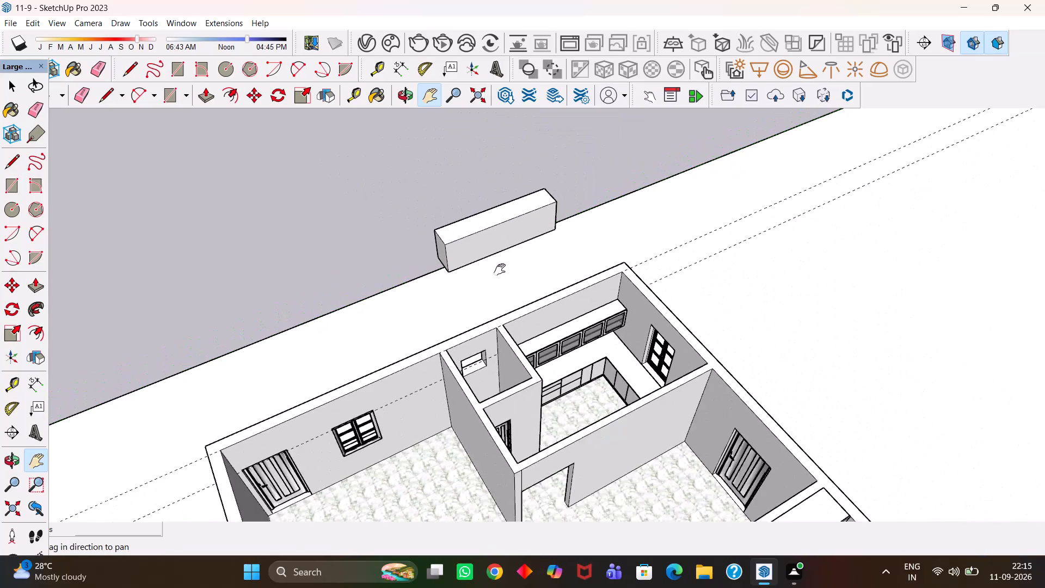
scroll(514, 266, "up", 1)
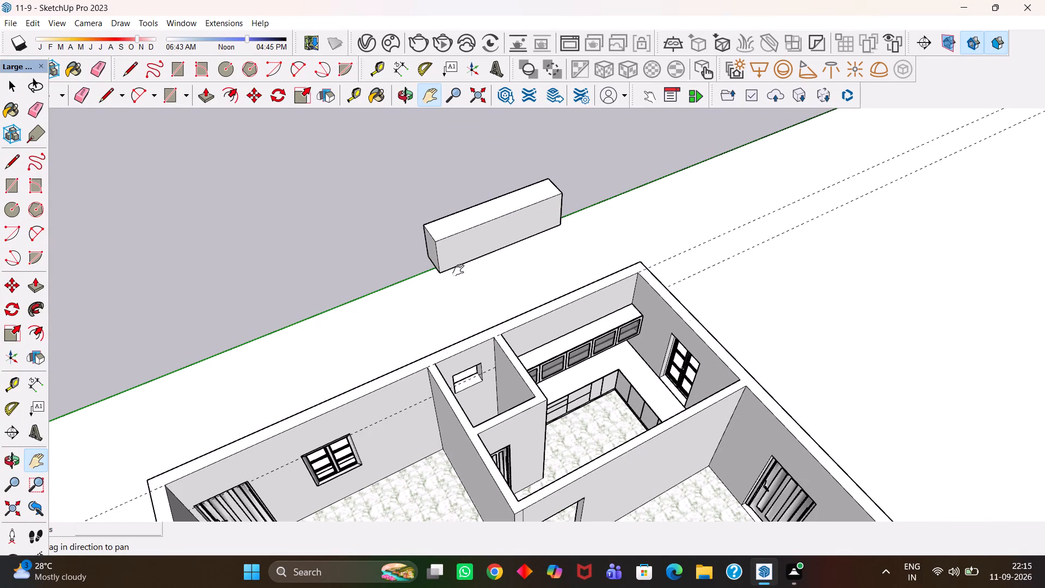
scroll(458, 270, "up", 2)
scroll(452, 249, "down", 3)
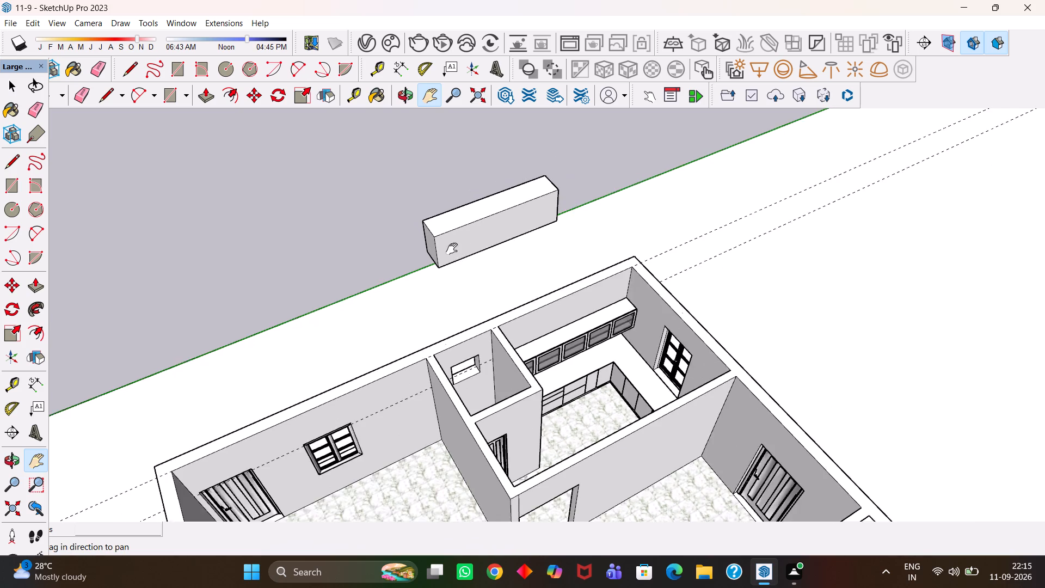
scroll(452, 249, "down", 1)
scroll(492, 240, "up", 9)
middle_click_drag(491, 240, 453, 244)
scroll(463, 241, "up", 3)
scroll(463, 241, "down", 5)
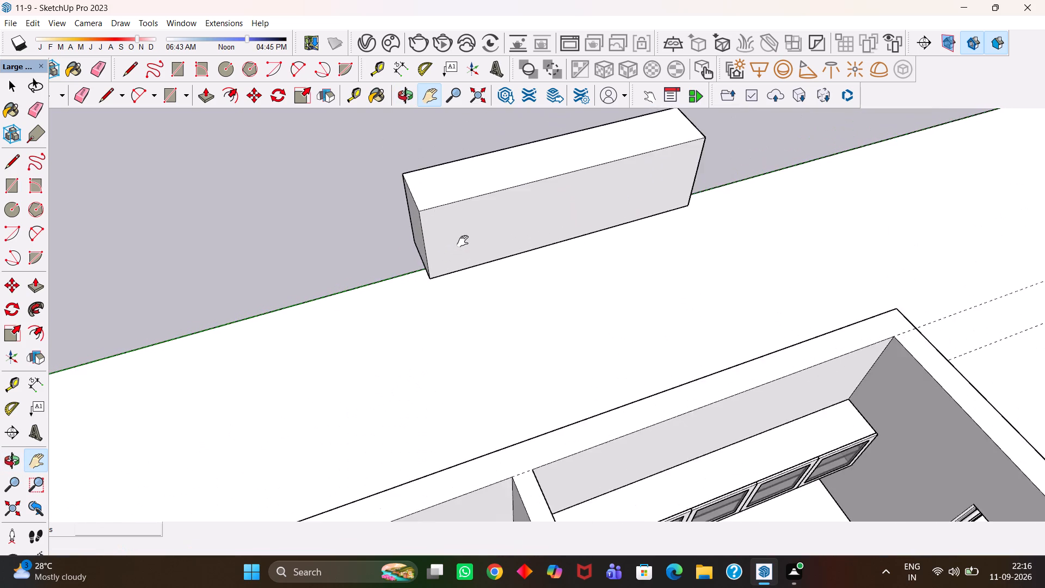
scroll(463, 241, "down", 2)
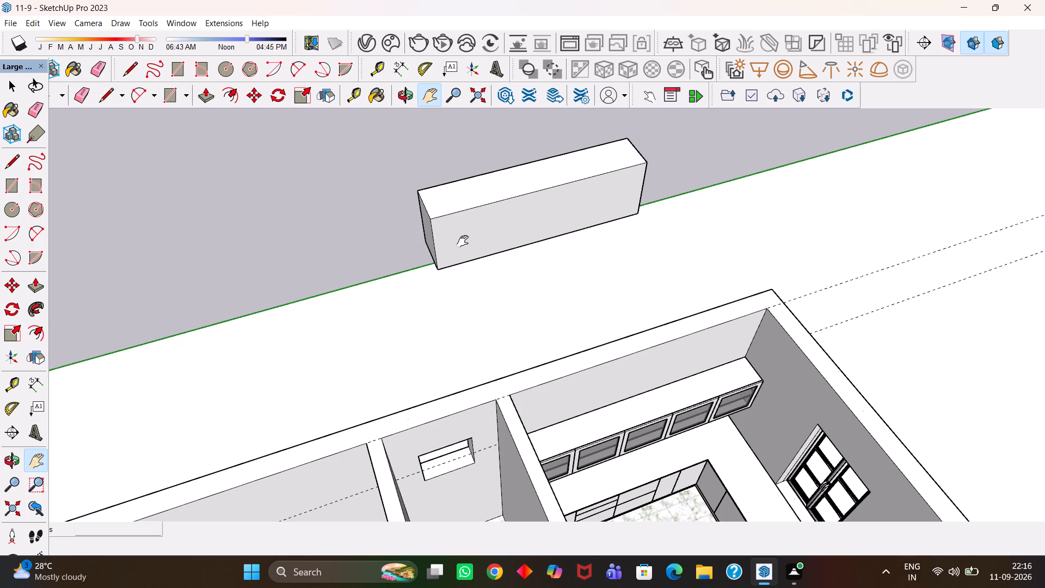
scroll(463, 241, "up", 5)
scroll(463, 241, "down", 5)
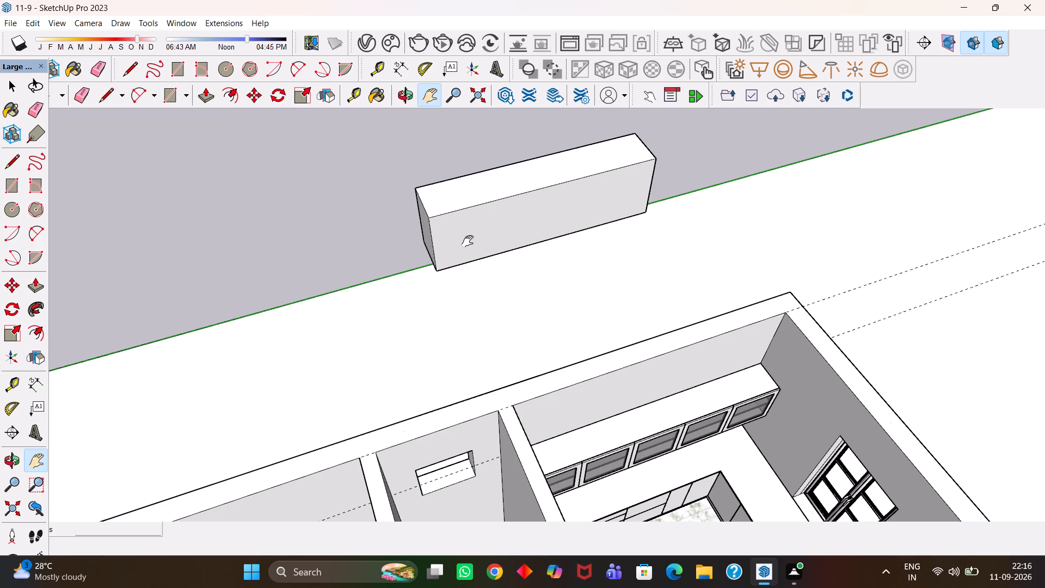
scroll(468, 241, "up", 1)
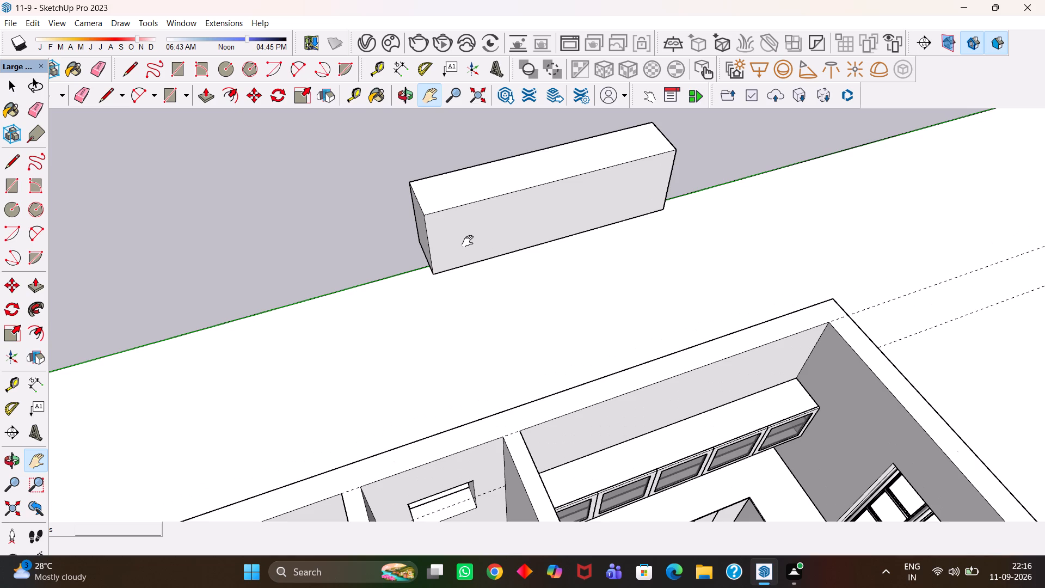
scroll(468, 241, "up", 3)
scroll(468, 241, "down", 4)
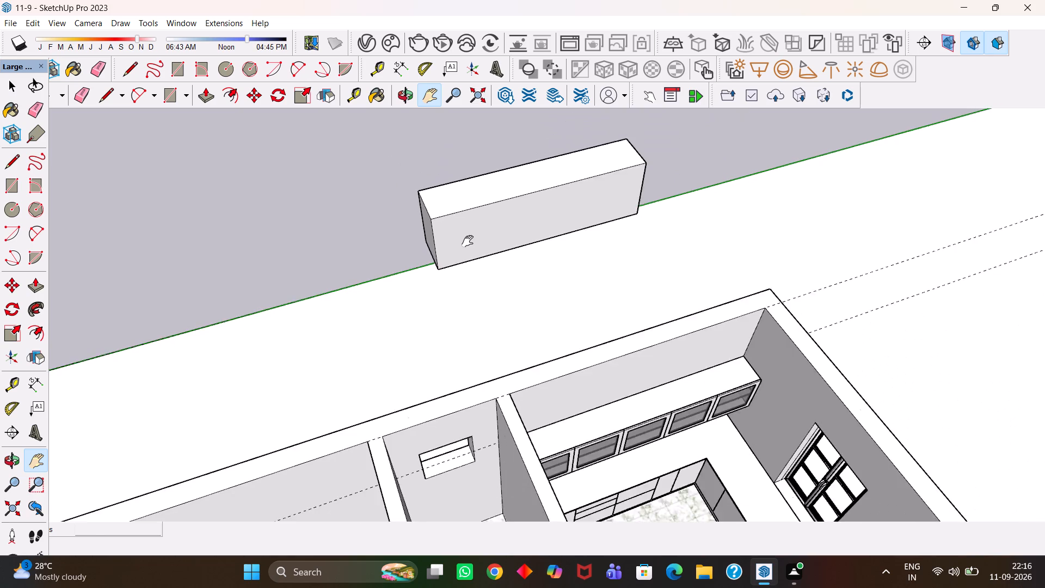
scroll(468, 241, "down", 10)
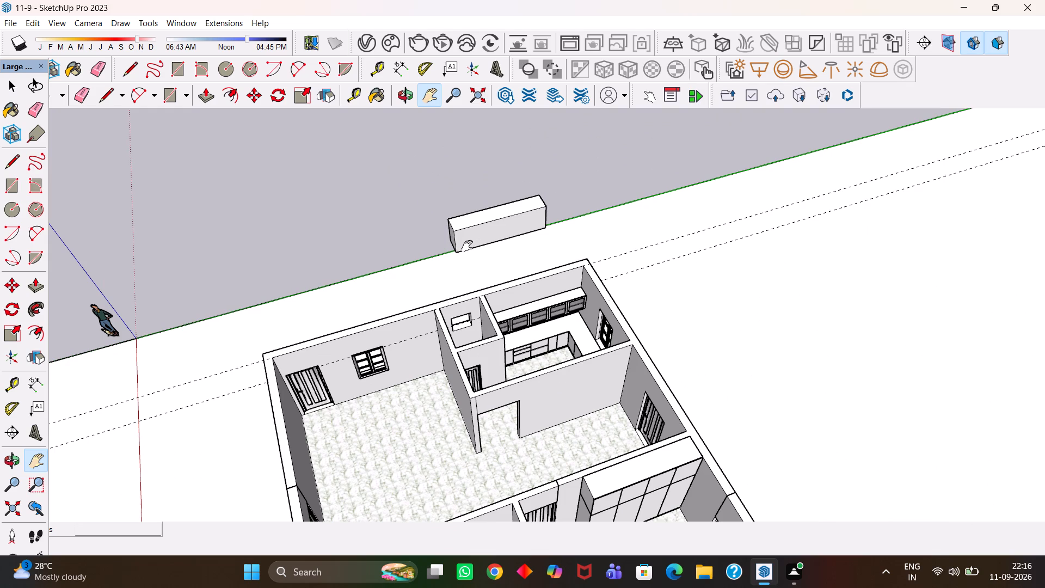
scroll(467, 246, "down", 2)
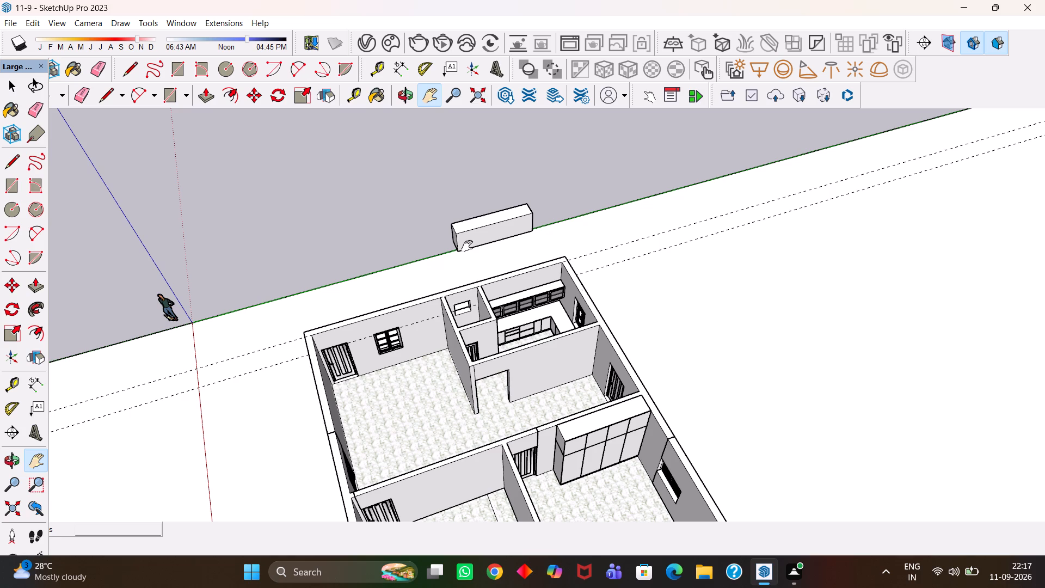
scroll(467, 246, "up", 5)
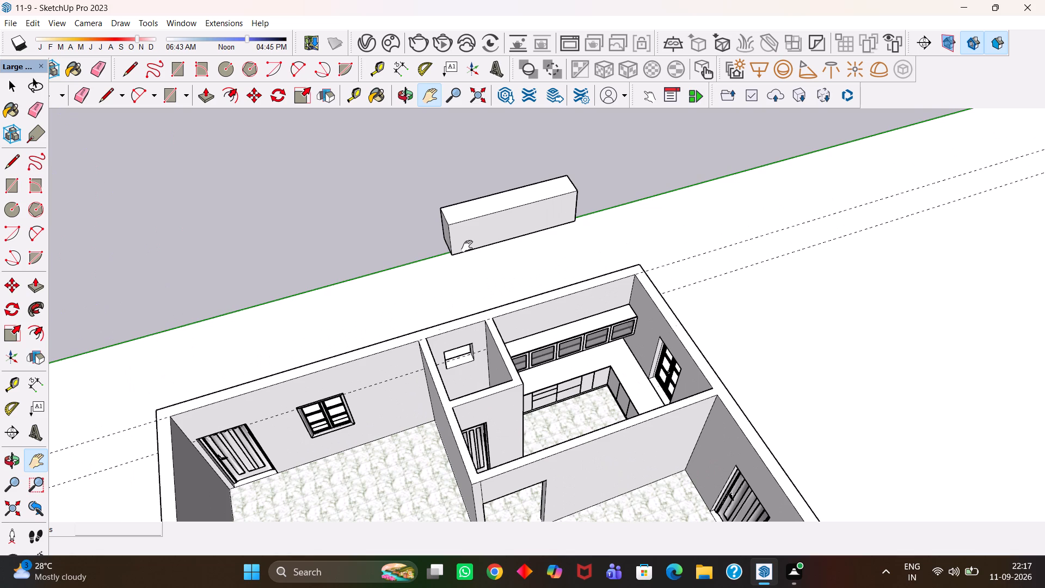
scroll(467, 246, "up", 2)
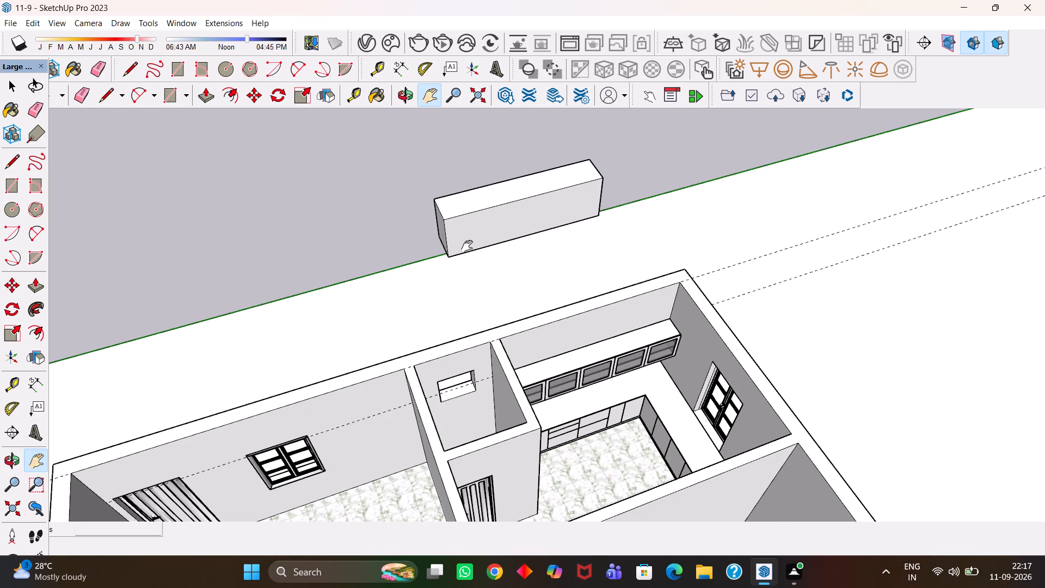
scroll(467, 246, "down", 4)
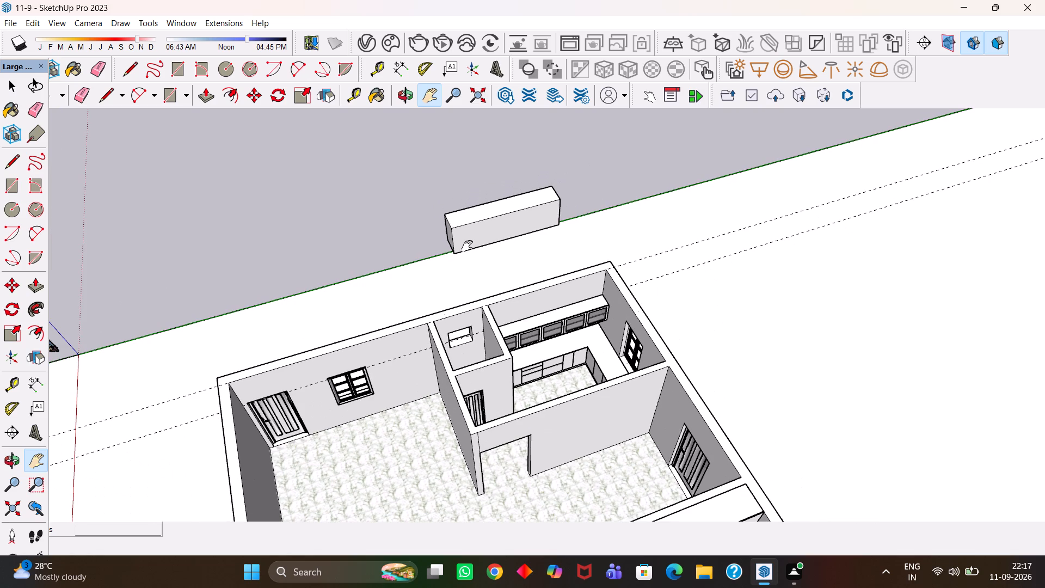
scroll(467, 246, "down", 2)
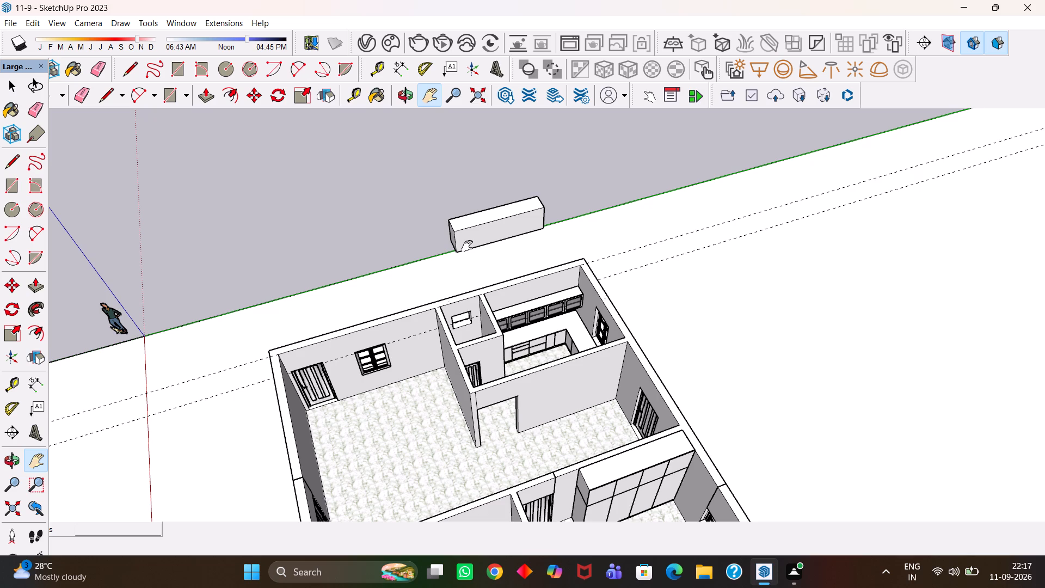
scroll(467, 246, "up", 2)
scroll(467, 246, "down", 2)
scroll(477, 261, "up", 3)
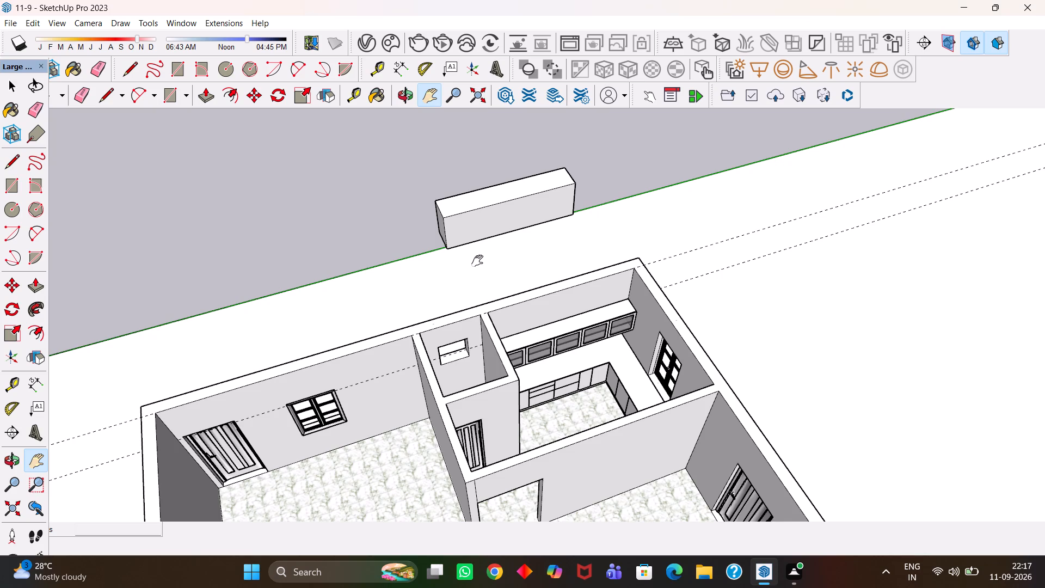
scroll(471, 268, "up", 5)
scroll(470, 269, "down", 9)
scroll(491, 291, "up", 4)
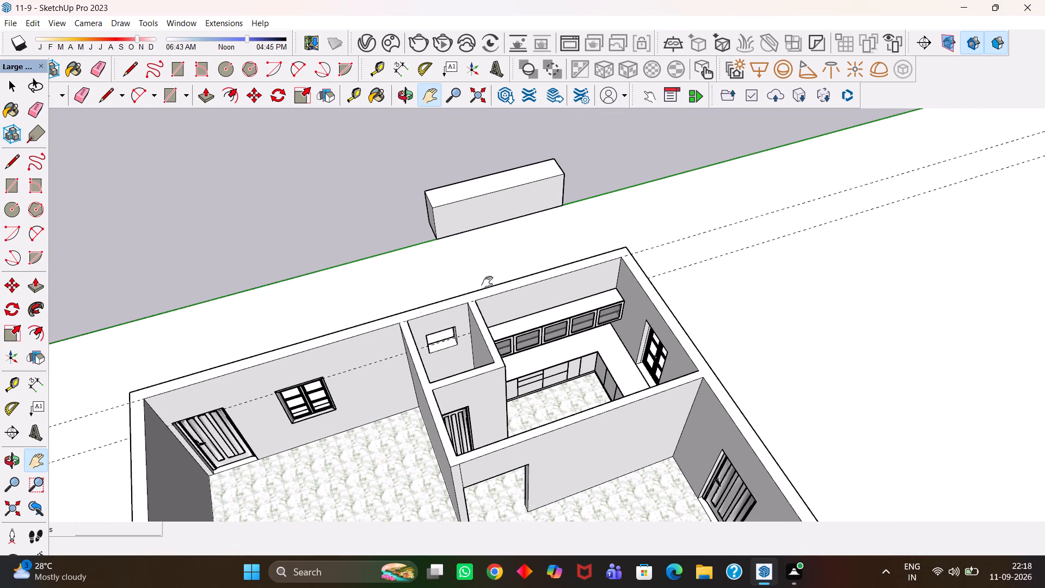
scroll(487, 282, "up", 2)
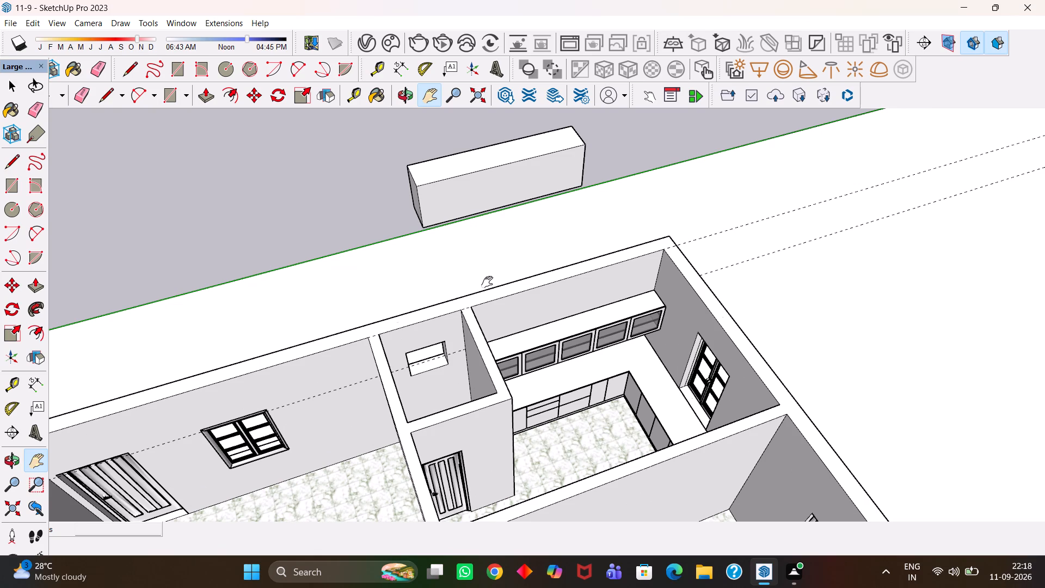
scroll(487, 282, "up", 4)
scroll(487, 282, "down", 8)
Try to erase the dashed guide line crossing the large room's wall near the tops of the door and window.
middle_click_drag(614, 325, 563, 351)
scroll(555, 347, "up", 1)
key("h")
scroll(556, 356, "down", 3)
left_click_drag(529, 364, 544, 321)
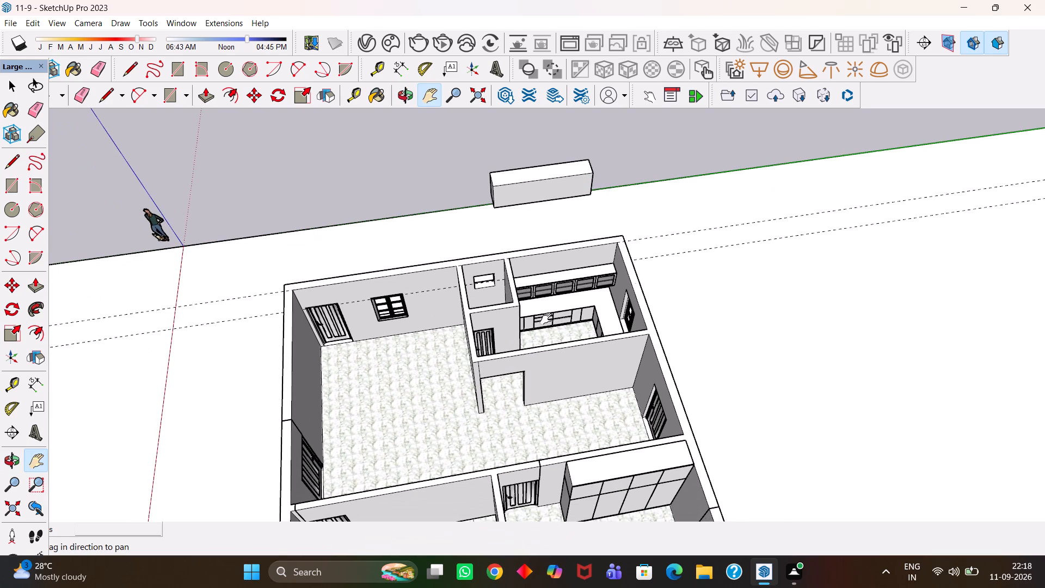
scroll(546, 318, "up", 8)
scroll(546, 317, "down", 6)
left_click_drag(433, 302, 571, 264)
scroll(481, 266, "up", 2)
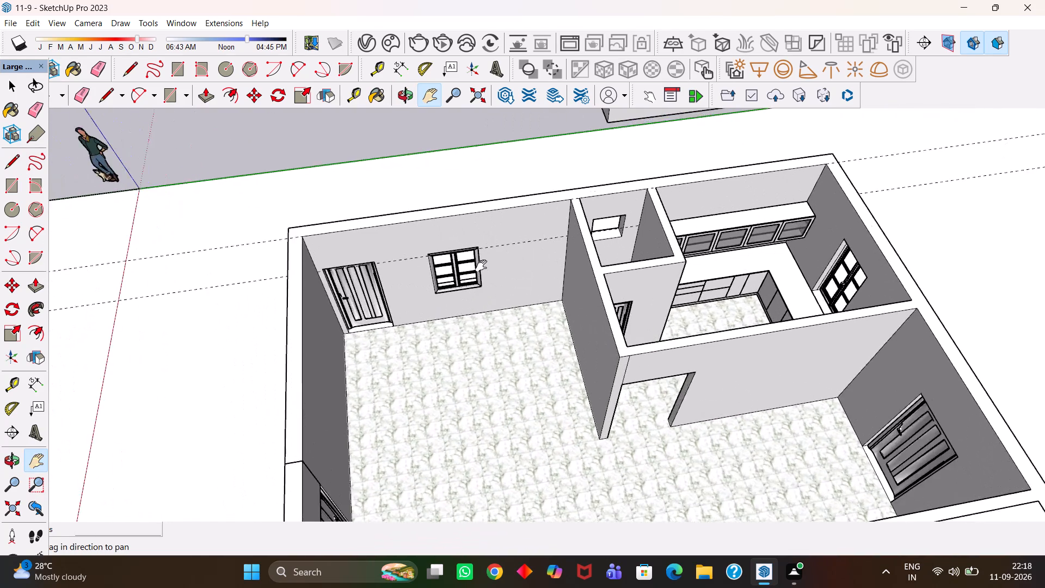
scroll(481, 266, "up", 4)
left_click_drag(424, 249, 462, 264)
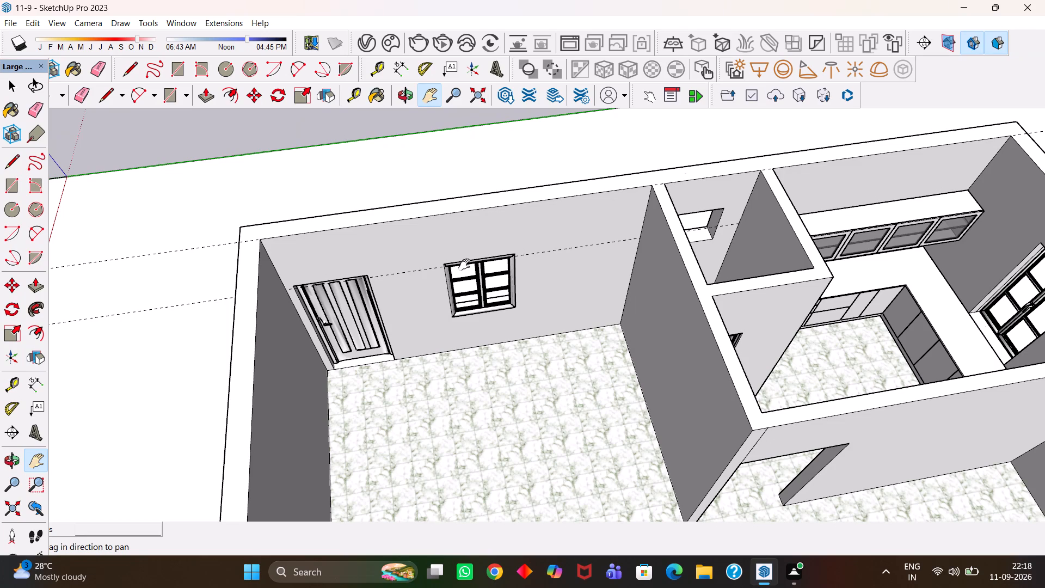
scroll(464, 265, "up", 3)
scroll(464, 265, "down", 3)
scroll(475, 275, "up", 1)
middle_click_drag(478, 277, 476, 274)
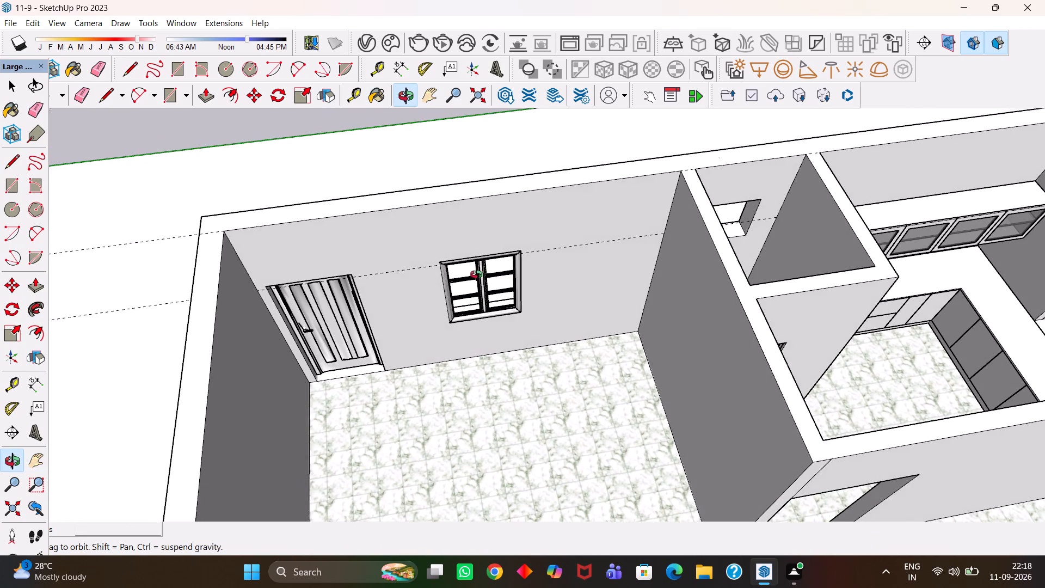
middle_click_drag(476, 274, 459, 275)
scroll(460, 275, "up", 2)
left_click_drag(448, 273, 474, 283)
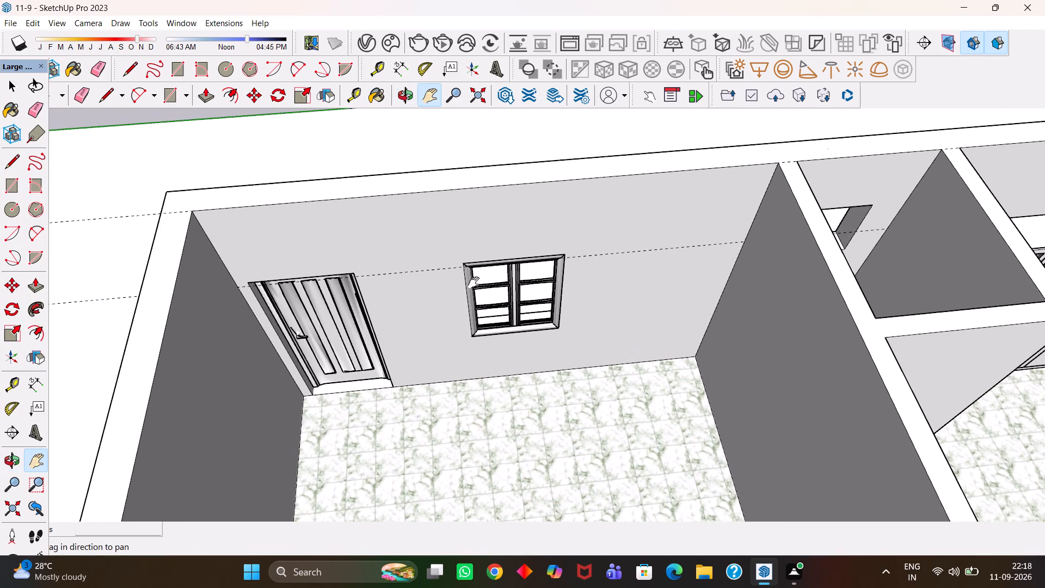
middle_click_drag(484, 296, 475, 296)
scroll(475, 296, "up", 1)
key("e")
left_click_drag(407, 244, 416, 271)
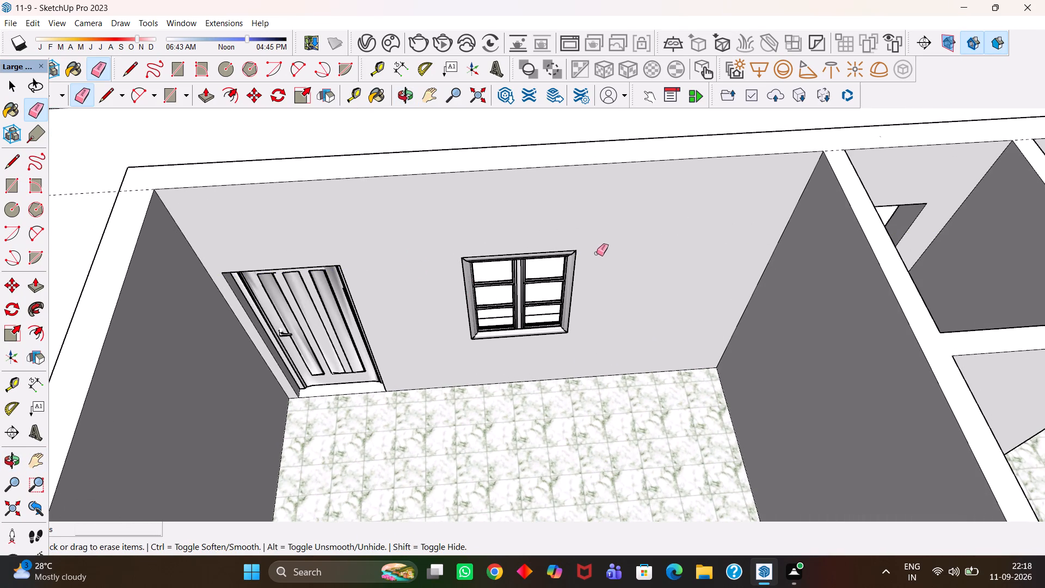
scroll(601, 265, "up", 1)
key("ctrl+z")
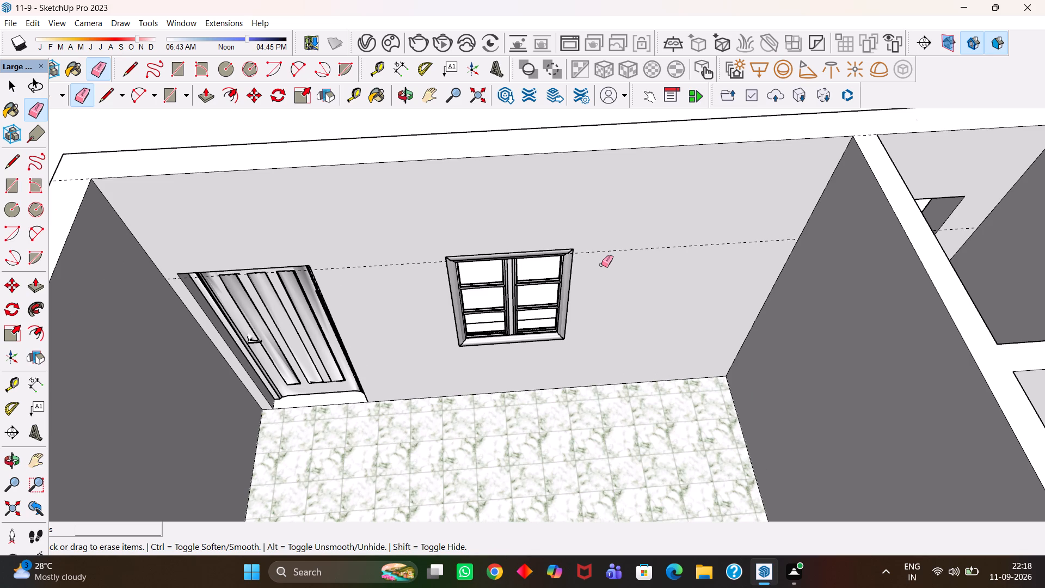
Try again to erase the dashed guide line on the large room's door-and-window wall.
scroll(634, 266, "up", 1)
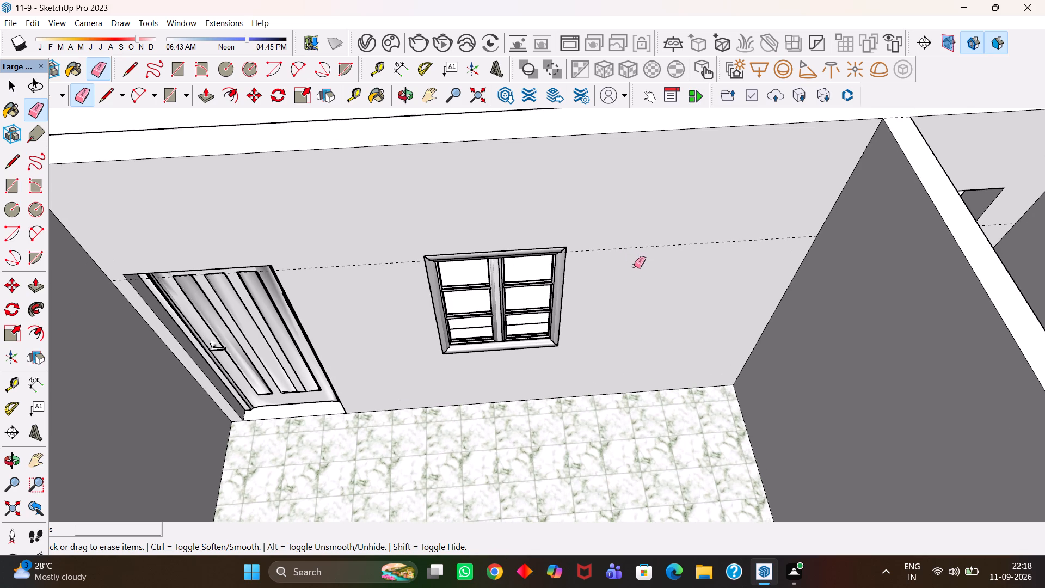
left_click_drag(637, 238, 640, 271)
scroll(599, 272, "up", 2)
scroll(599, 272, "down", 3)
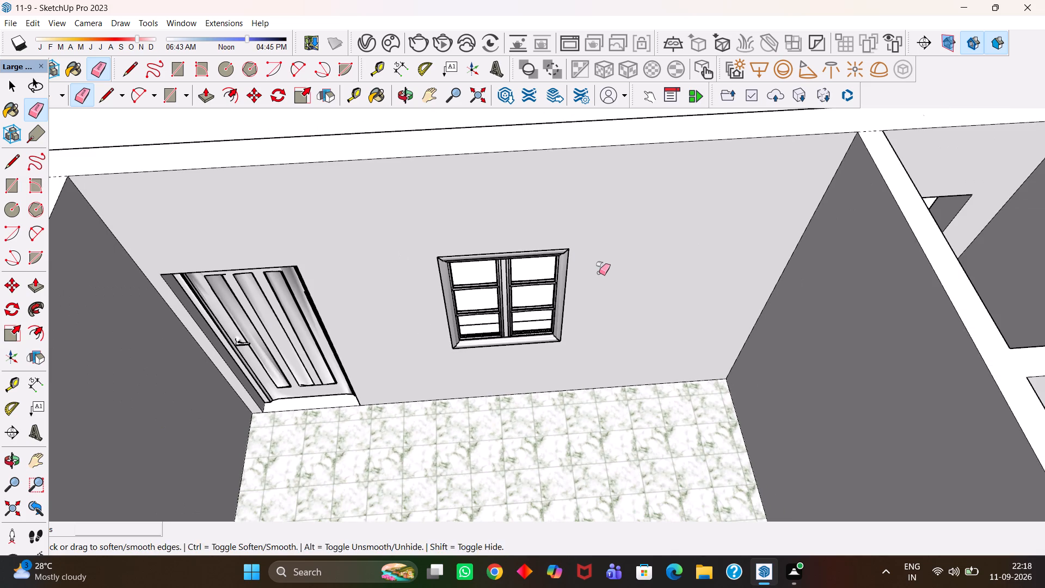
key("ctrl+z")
Use Tape Measure to add a parallel guide from the existing wall guide up to the window frame's outer top edge.
scroll(599, 272, "up", 4)
key("h")
scroll(599, 272, "down", 4)
left_click_drag(576, 248, 608, 272)
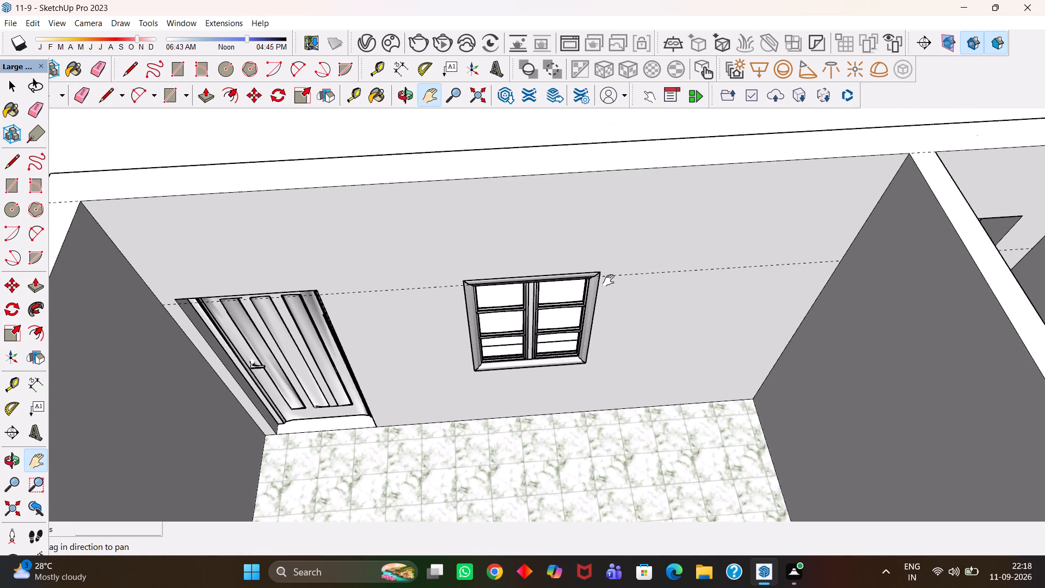
scroll(608, 280, "up", 6)
middle_click_drag(606, 281, 622, 250)
scroll(622, 250, "up", 1)
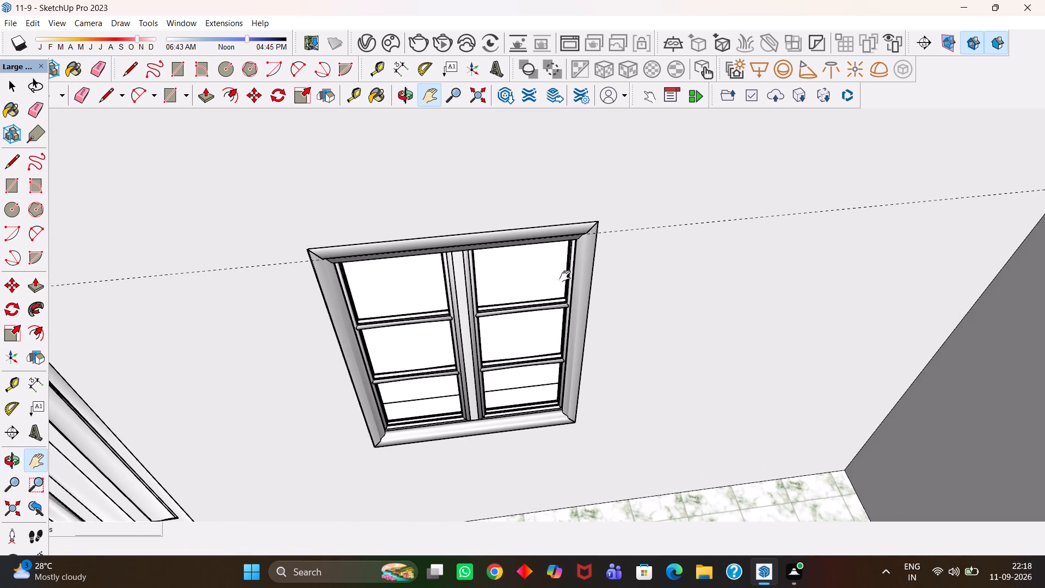
left_click_drag(515, 280, 539, 296)
middle_click(511, 307)
key("t")
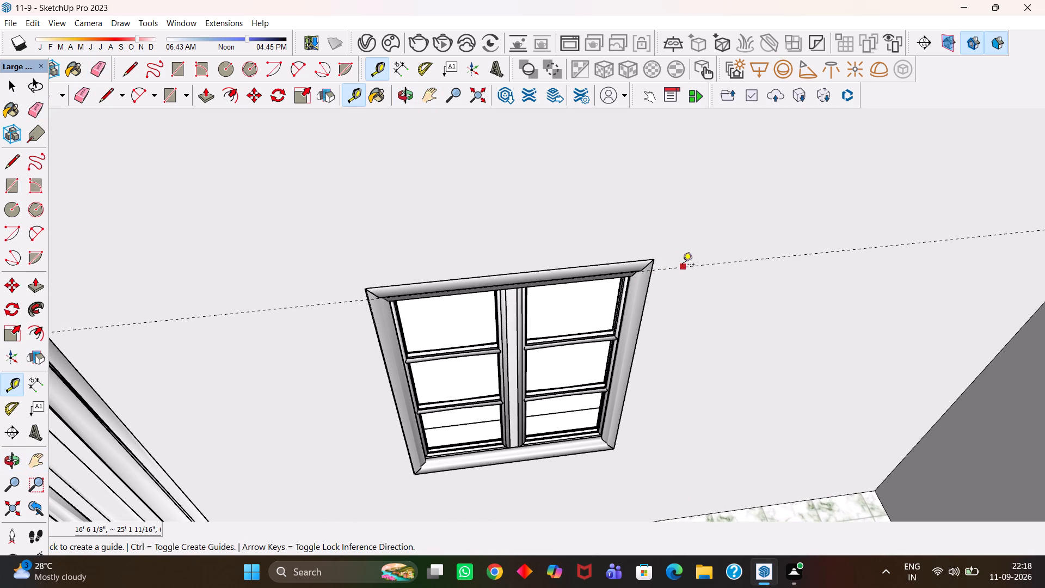
left_click(683, 265)
left_click(604, 261)
scroll(604, 261, "up", 1)
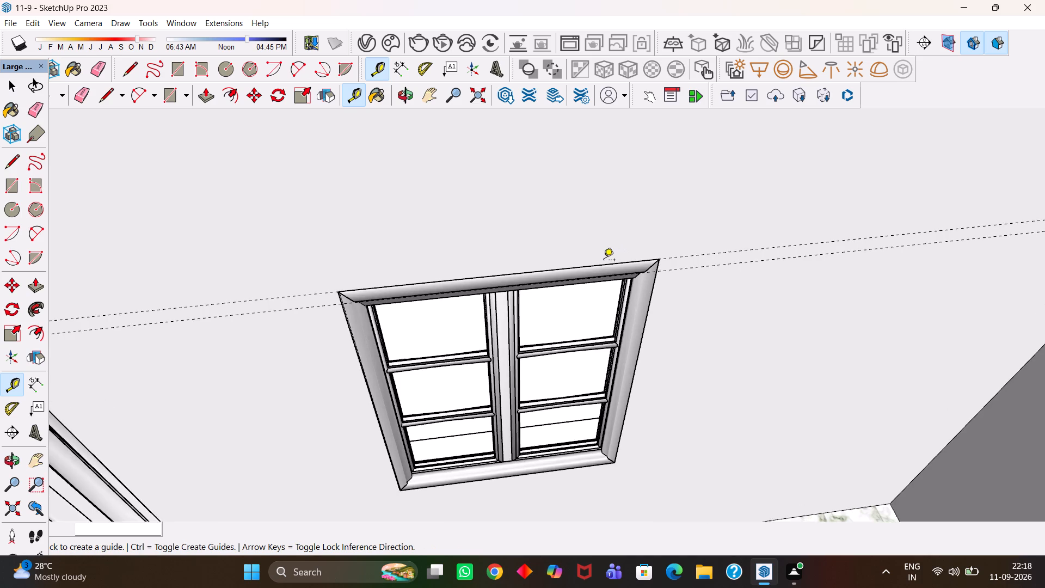
Erase the original lower guide beside the window frame, keeping the one along its top edge.
scroll(604, 261, "up", 2)
key("e")
scroll(604, 261, "down", 3)
left_click_drag(700, 266, 672, 272)
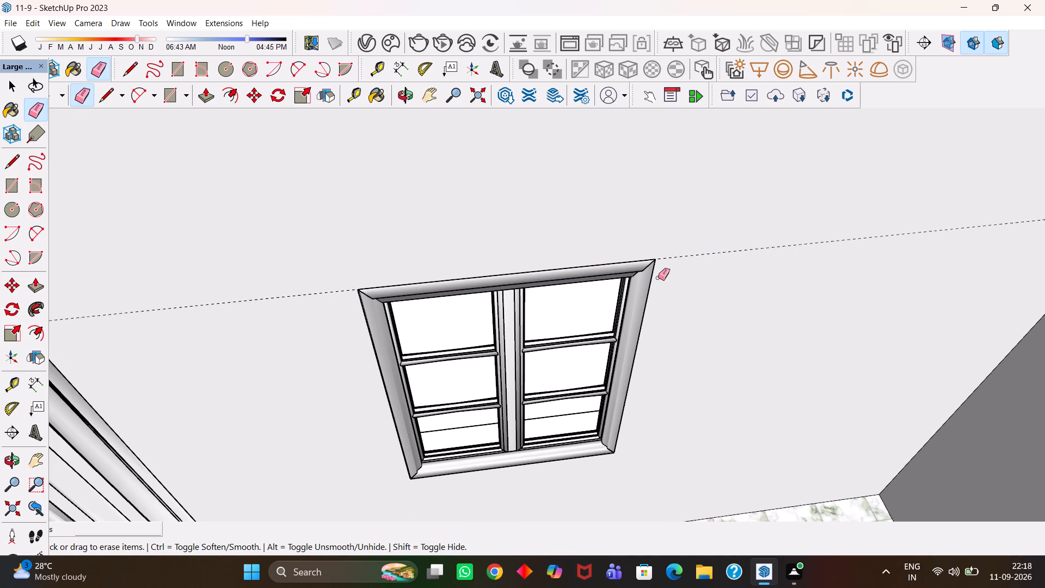
Examine how the remaining guide lines up with the window and door tops along the large room's wall.
scroll(658, 278, "up", 3)
scroll(658, 278, "down", 12)
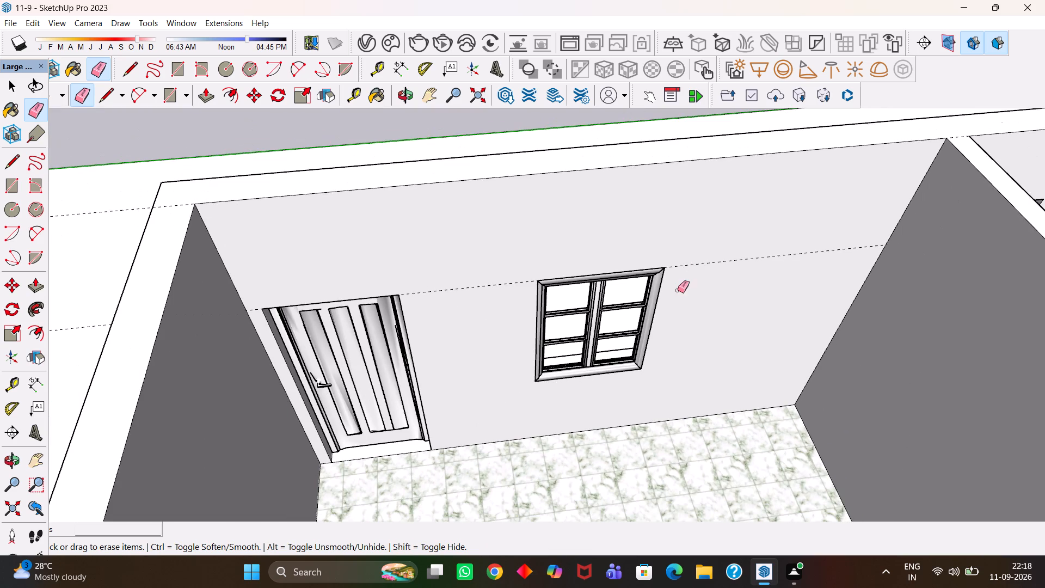
scroll(666, 291, "down", 5)
key("h")
left_click_drag(631, 324, 589, 283)
scroll(577, 275, "up", 4)
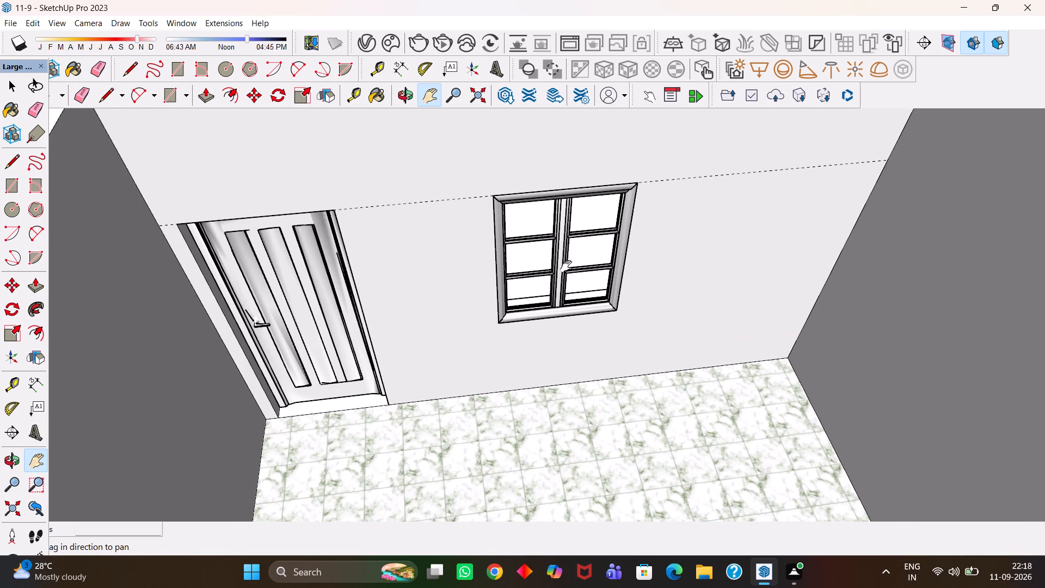
left_click_drag(564, 258, 574, 287)
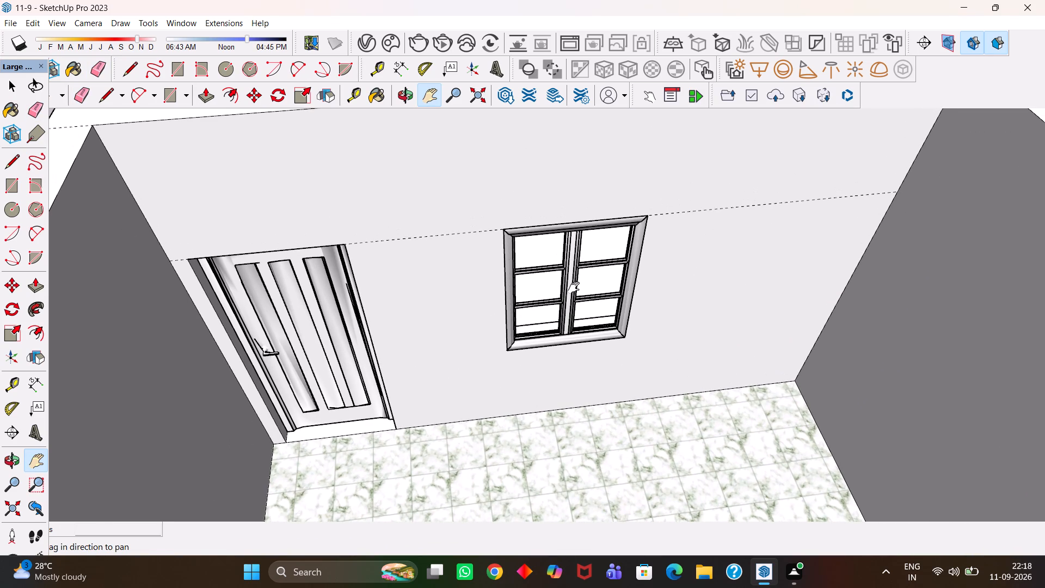
scroll(574, 287, "down", 4)
middle_click_drag(574, 285, 559, 299)
scroll(559, 299, "up", 1)
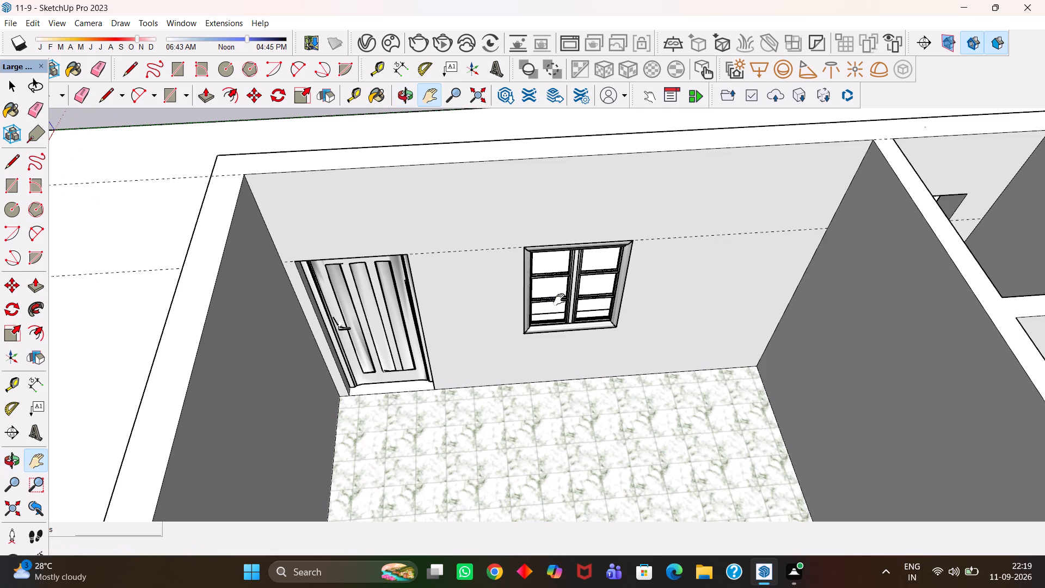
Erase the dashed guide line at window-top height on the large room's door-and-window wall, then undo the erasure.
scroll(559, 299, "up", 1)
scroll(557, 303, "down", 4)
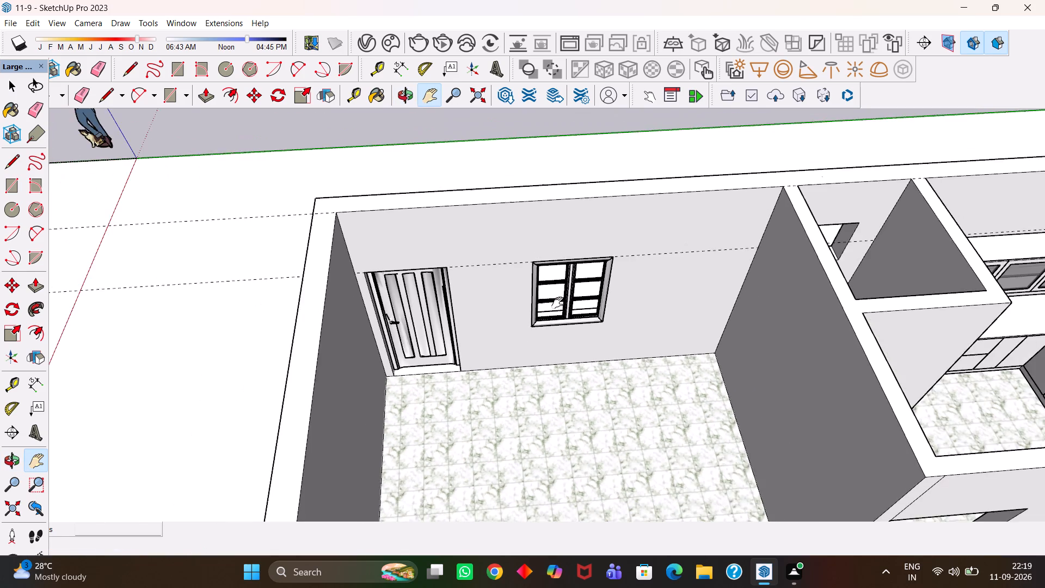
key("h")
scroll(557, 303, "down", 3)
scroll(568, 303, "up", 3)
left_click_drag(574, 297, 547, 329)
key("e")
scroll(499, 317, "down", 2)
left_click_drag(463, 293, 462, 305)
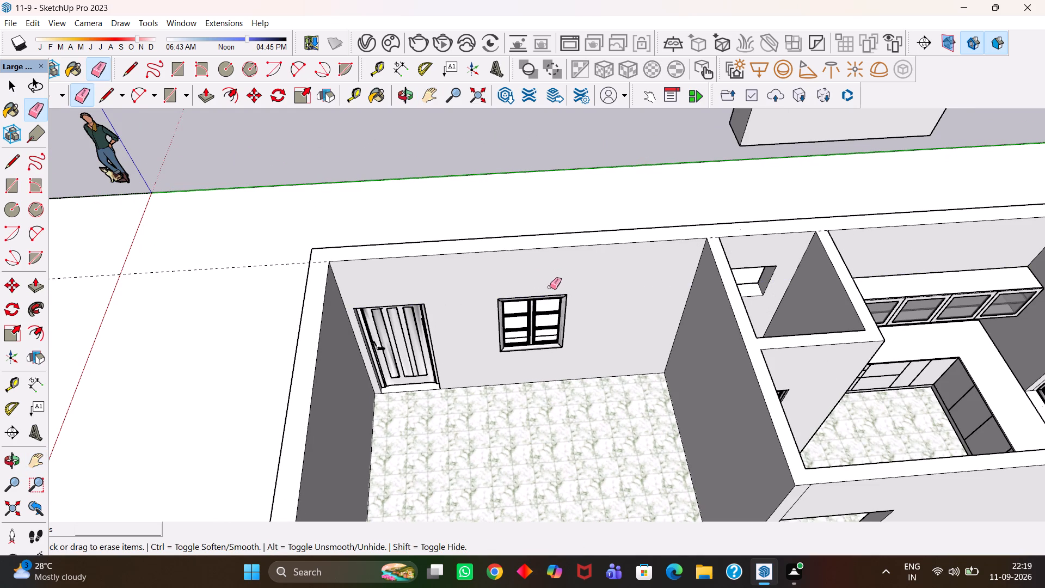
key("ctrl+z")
Examine the layout of the rooms, doors and wardrobe from the large room through to the rear rooms.
key("h")
scroll(550, 287, "down", 5)
left_click_drag(555, 341, 527, 279)
scroll(527, 279, "down", 4)
middle_click_drag(501, 287, 515, 336)
scroll(499, 336, "up", 1)
key("h")
scroll(515, 336, "down", 2)
key("h")
left_click_drag(640, 317, 513, 322)
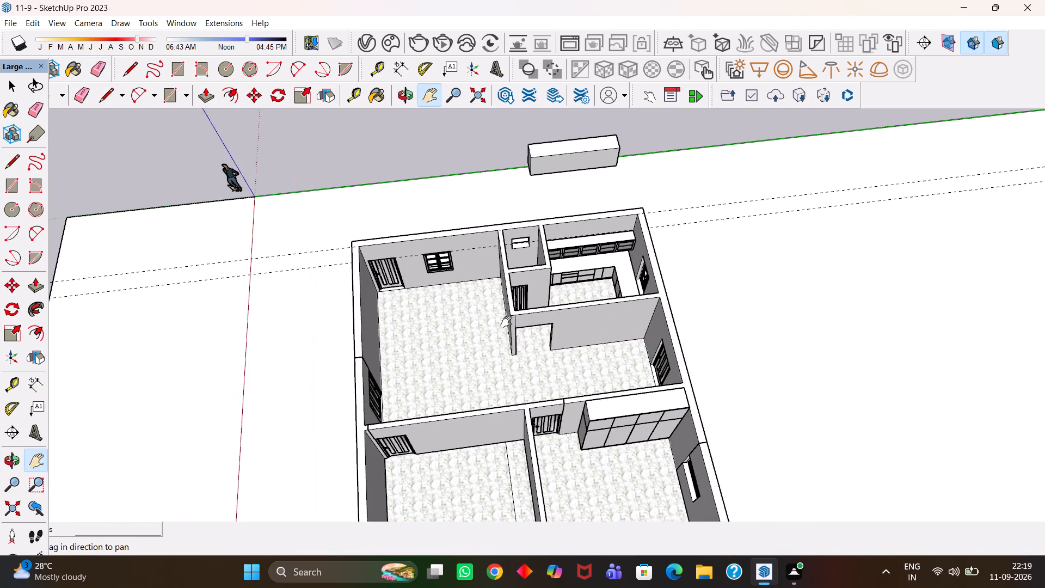
middle_click_drag(460, 322, 449, 326)
scroll(449, 326, "down", 2)
key("h")
left_click_drag(439, 352, 494, 297)
scroll(522, 346, "up", 6)
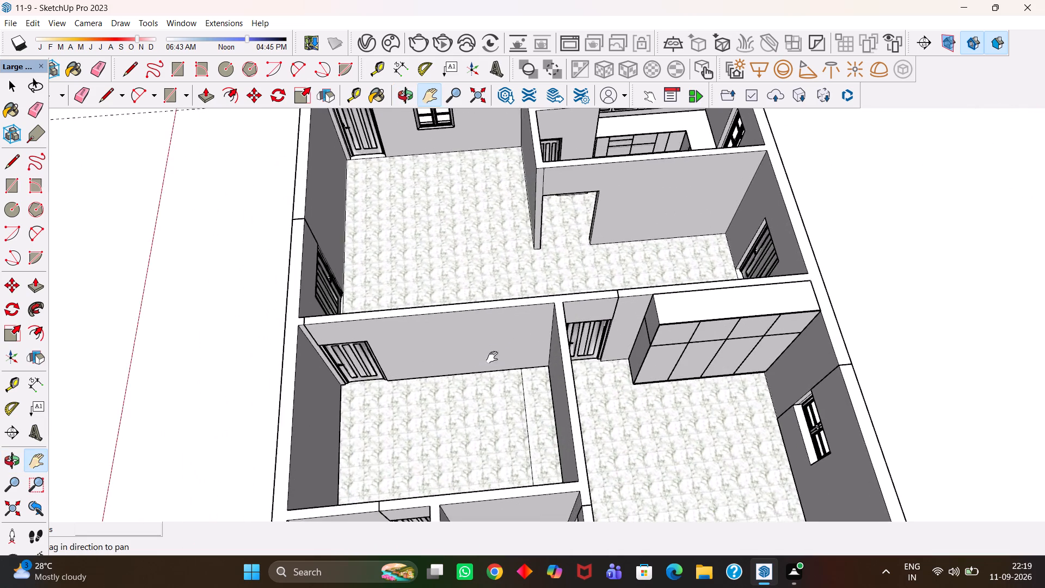
middle_click_drag(475, 359, 458, 321)
scroll(447, 321, "up", 2)
scroll(463, 321, "down", 3)
left_click_drag(634, 355, 581, 304)
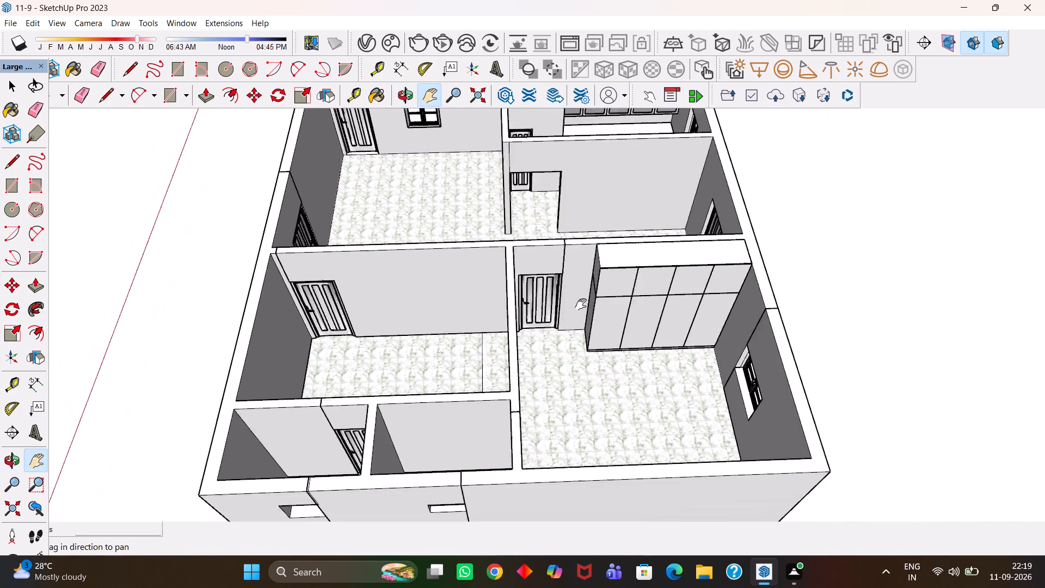
left_click_drag(581, 304, 537, 259)
scroll(517, 255, "down", 4)
middle_click_drag(496, 309, 514, 358)
scroll(515, 358, "up", 4)
middle_click_drag(419, 319, 317, 367)
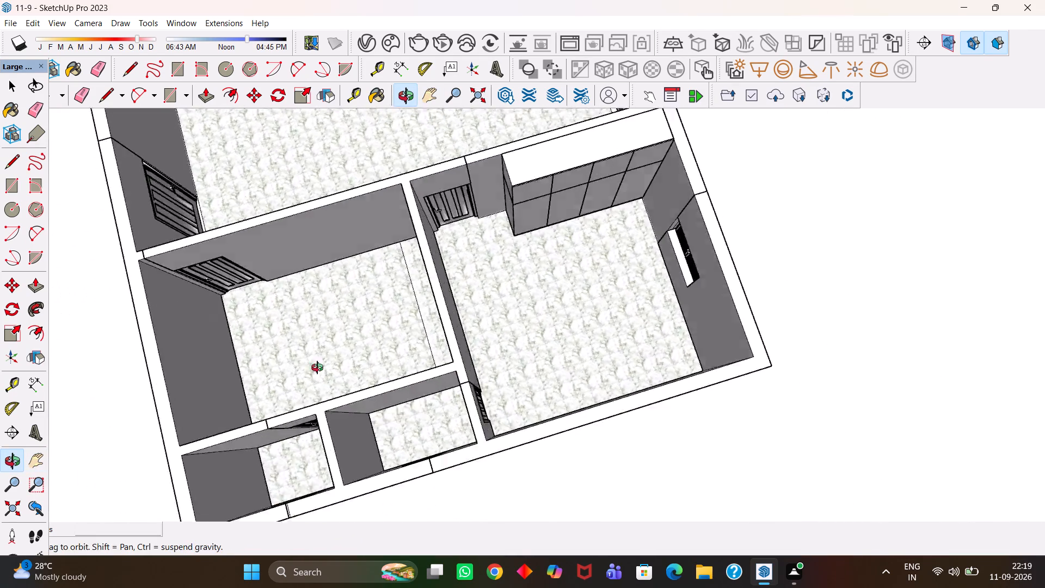
middle_click_drag(317, 367, 279, 364)
scroll(279, 362, "down", 3)
left_click_drag(385, 290, 560, 412)
scroll(441, 381, "up", 3)
middle_click_drag(455, 374, 528, 294)
scroll(530, 292, "up", 2)
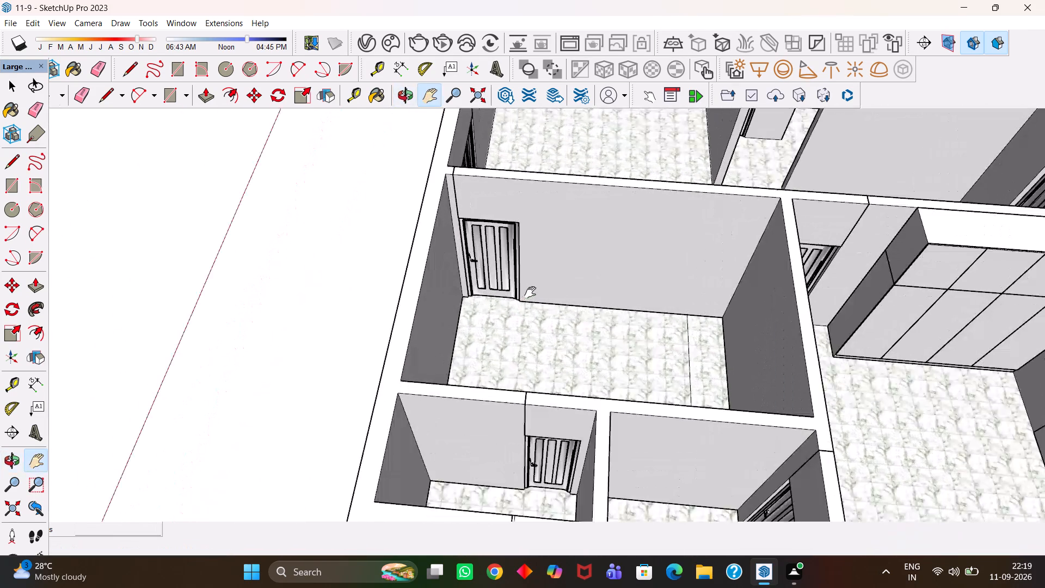
scroll(530, 292, "up", 1)
scroll(530, 292, "down", 9)
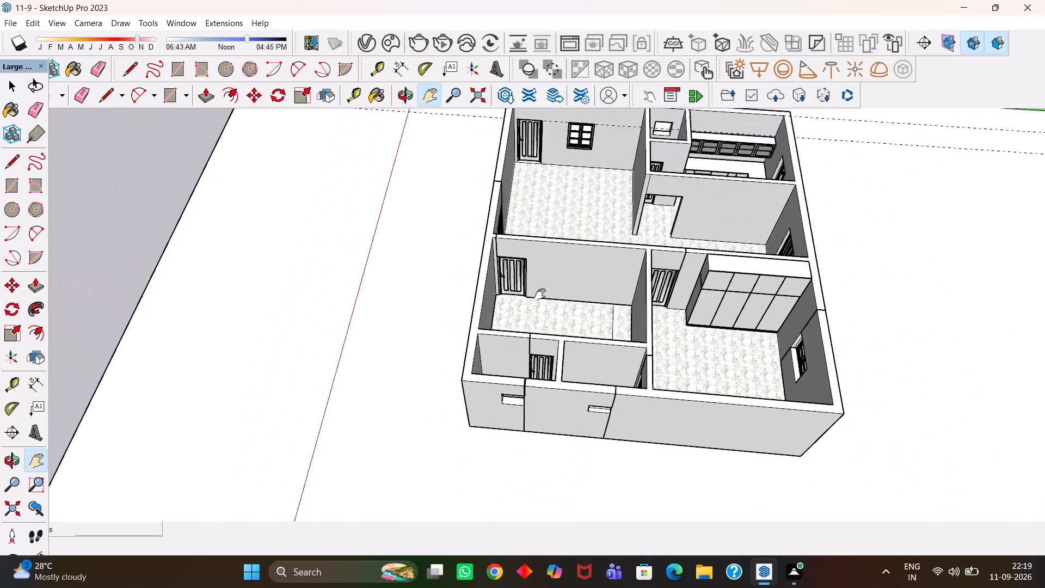
Examine the whole house from its outer sides and above, including the kitchen cabinets and the separate box outside.
scroll(540, 295, "down", 3)
scroll(737, 365, "up", 1)
middle_click_drag(737, 365, 532, 346)
middle_click_drag(608, 348, 540, 348)
scroll(623, 346, "up", 4)
middle_click_drag(697, 360, 593, 369)
scroll(593, 369, "up", 1)
scroll(592, 365, "down", 13)
middle_click_drag(516, 350, 763, 332)
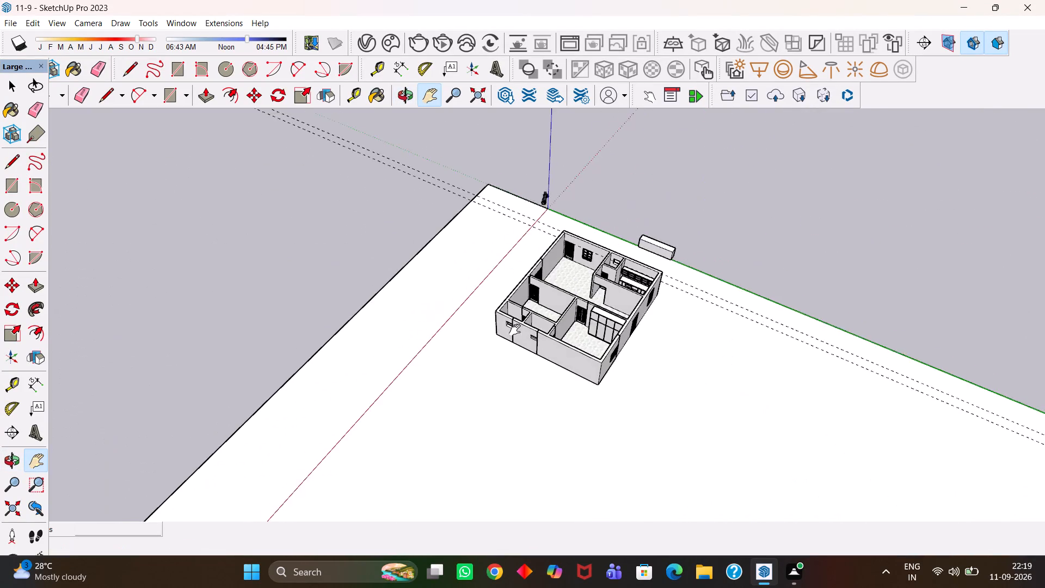
scroll(515, 330, "up", 4)
middle_click_drag(524, 290, 653, 316)
scroll(587, 316, "up", 1)
scroll(661, 327, "up", 7)
scroll(643, 330, "down", 6)
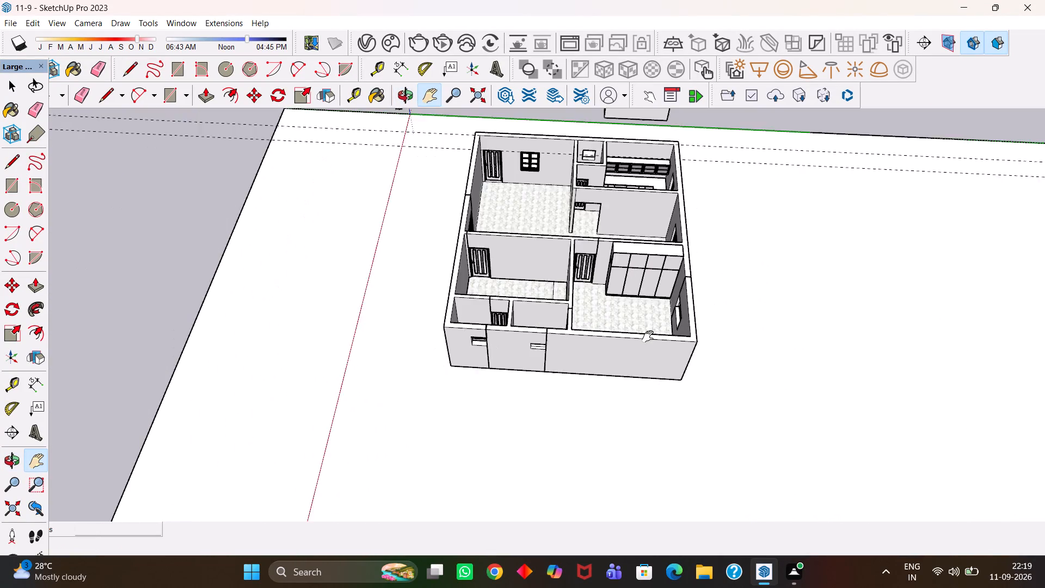
scroll(705, 336, "up", 1)
middle_click_drag(723, 330, 405, 303)
middle_click_drag(632, 317, 568, 305)
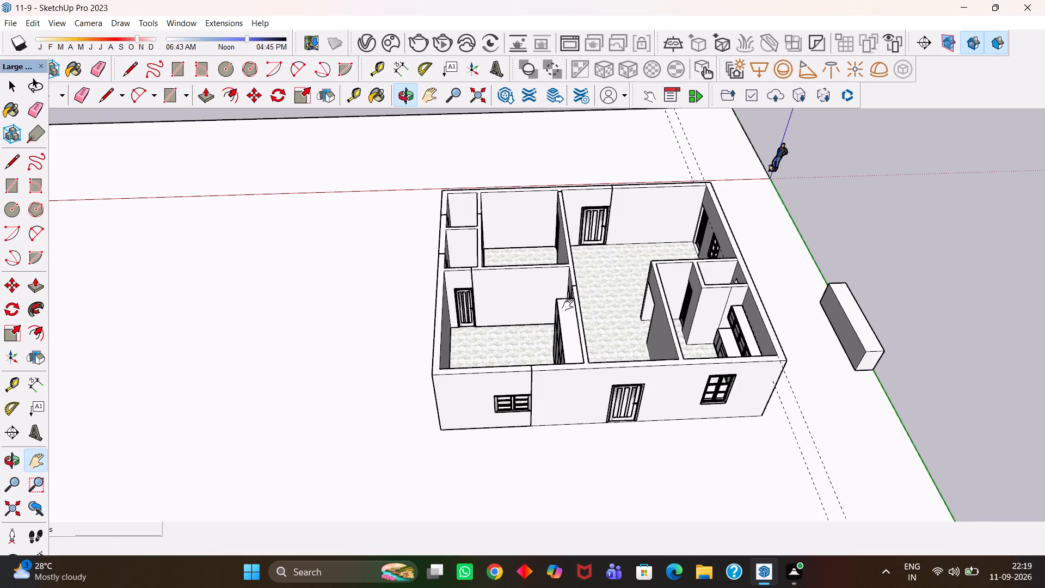
scroll(568, 305, "up", 4)
scroll(568, 305, "down", 4)
scroll(615, 306, "up", 1)
middle_click_drag(616, 305, 618, 352)
scroll(618, 352, "up", 1)
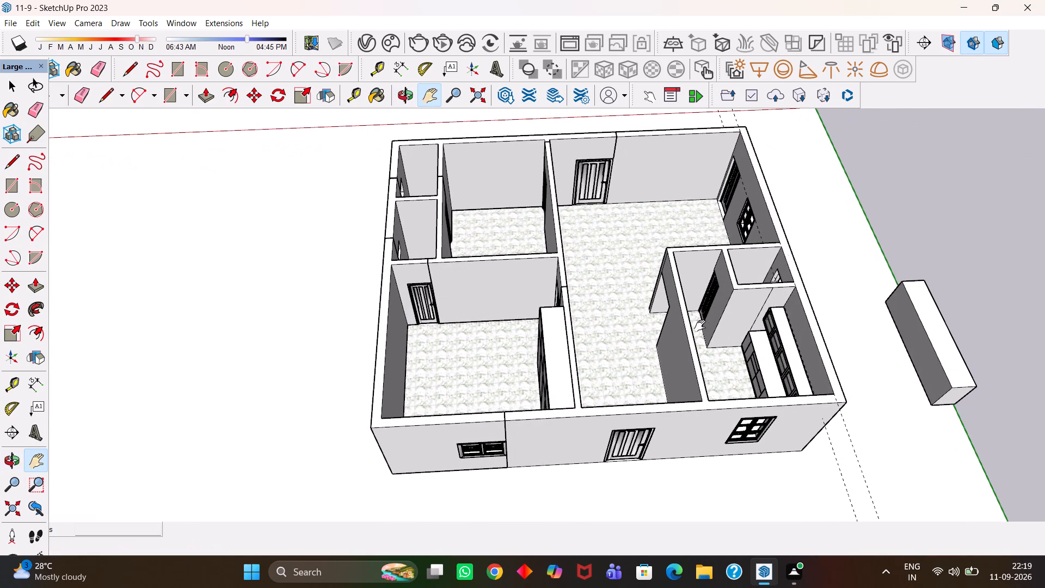
scroll(672, 295, "down", 4)
left_click_drag(693, 311, 540, 323)
scroll(540, 323, "up", 4)
scroll(540, 323, "down", 4)
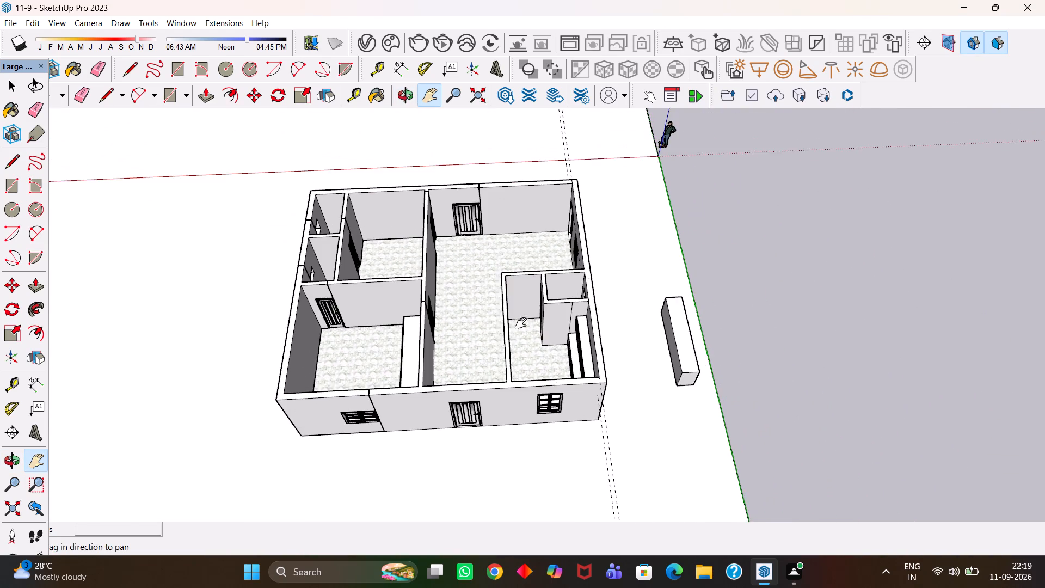
left_click_drag(495, 322, 550, 344)
scroll(530, 382, "up", 7)
scroll(533, 412, "down", 5)
middle_click_drag(514, 354, 528, 422)
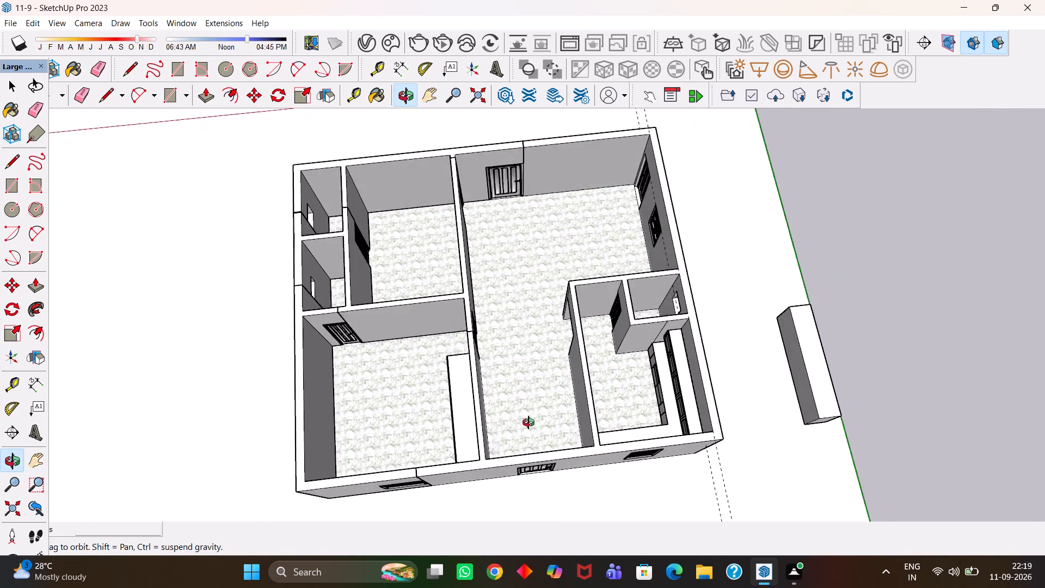
middle_click_drag(528, 422, 502, 442)
scroll(502, 442, "up", 5)
scroll(502, 442, "down", 3)
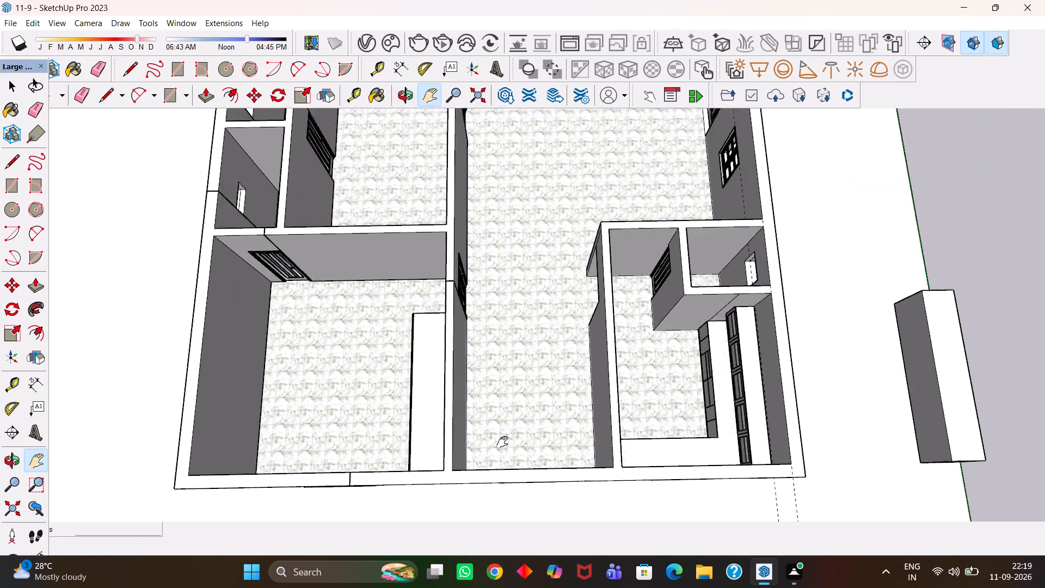
Erase both parallel dashed guide lines that run along the large room and kitchen wall and extend beyond the house.
scroll(502, 442, "down", 2)
middle_click_drag(644, 426, 629, 366)
left_click_drag(594, 223, 624, 253)
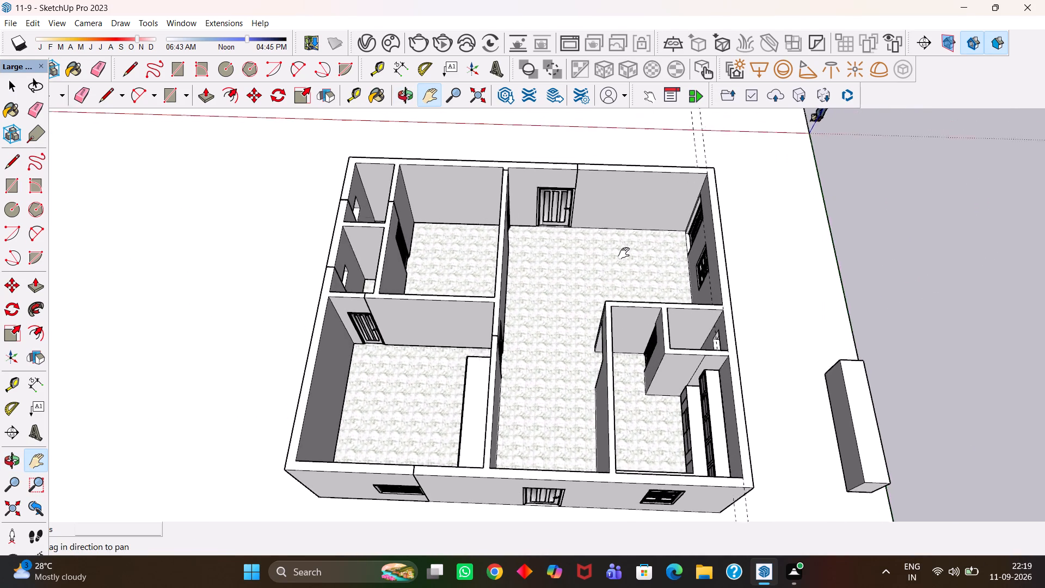
left_click_drag(624, 253, 624, 254)
scroll(600, 250, "down", 4)
middle_click_drag(575, 250, 581, 308)
scroll(572, 311, "up", 2)
left_click_drag(605, 265, 608, 309)
scroll(573, 299, "down", 3)
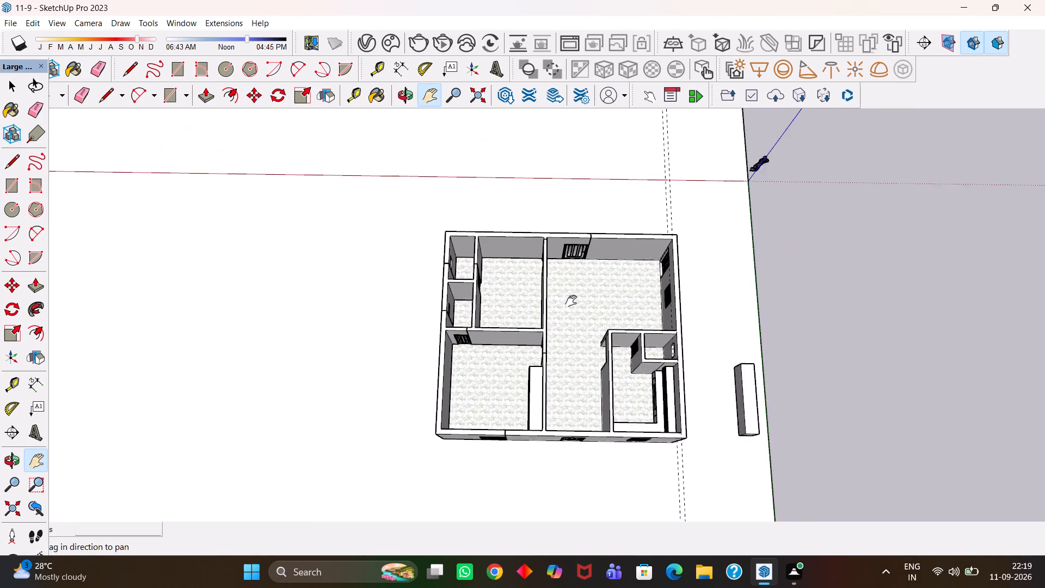
scroll(567, 303, "up", 1)
middle_click_drag(576, 308, 579, 318)
key("h")
scroll(579, 318, "down", 1)
left_click_drag(594, 290, 588, 340)
middle_click(591, 333)
scroll(591, 333, "up", 2)
key("e")
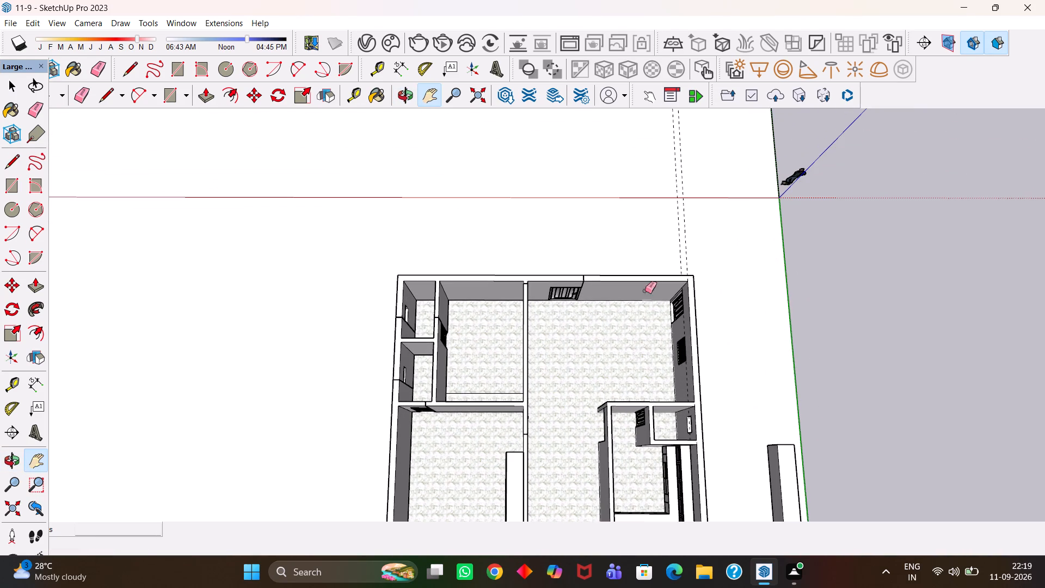
left_click_drag(689, 245, 659, 247)
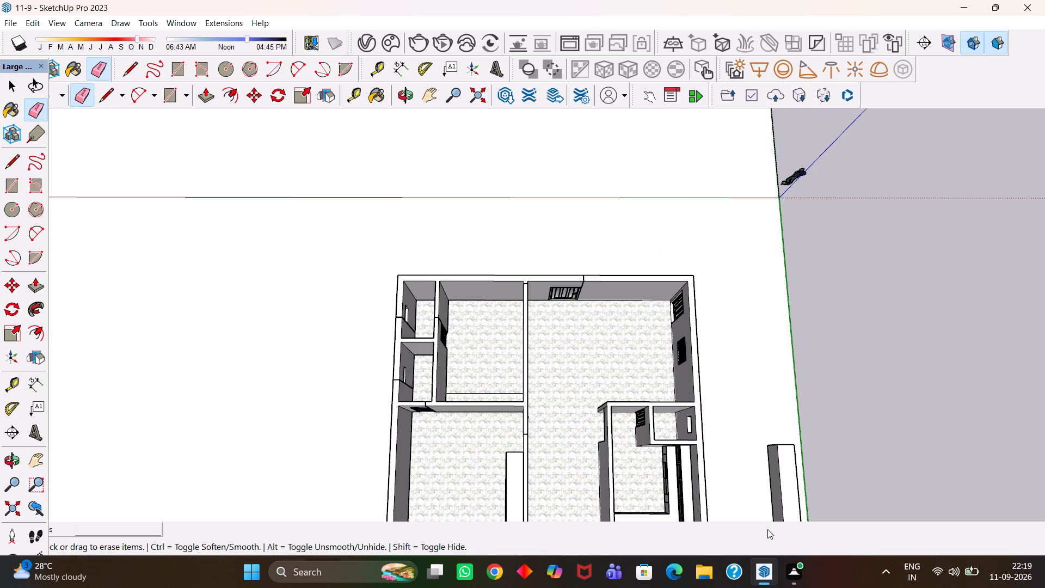
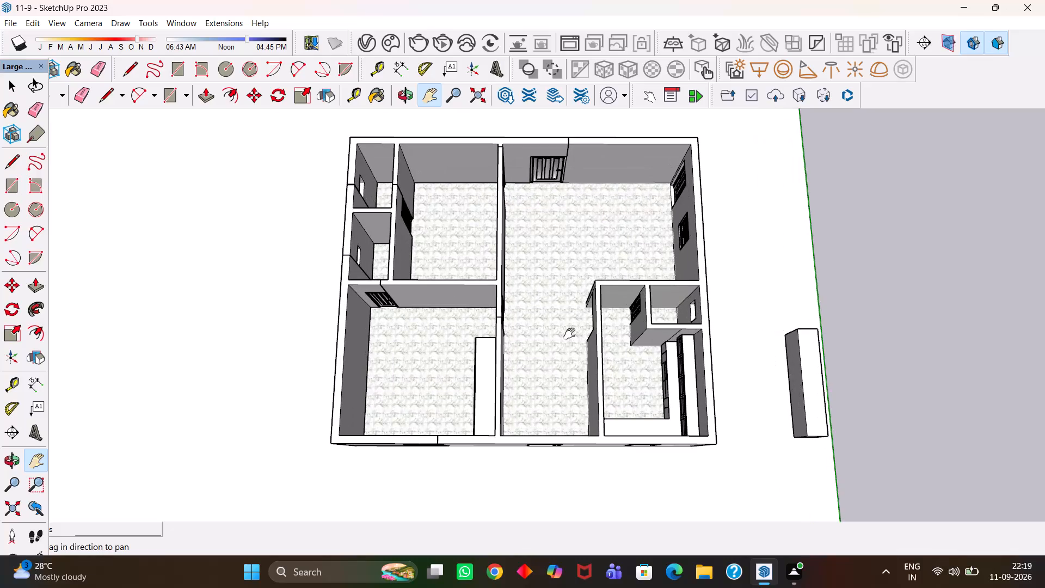
Examine the tiled floor of the passage between the wardrobe room and the kitchen up close.
scroll(569, 334, "up", 1)
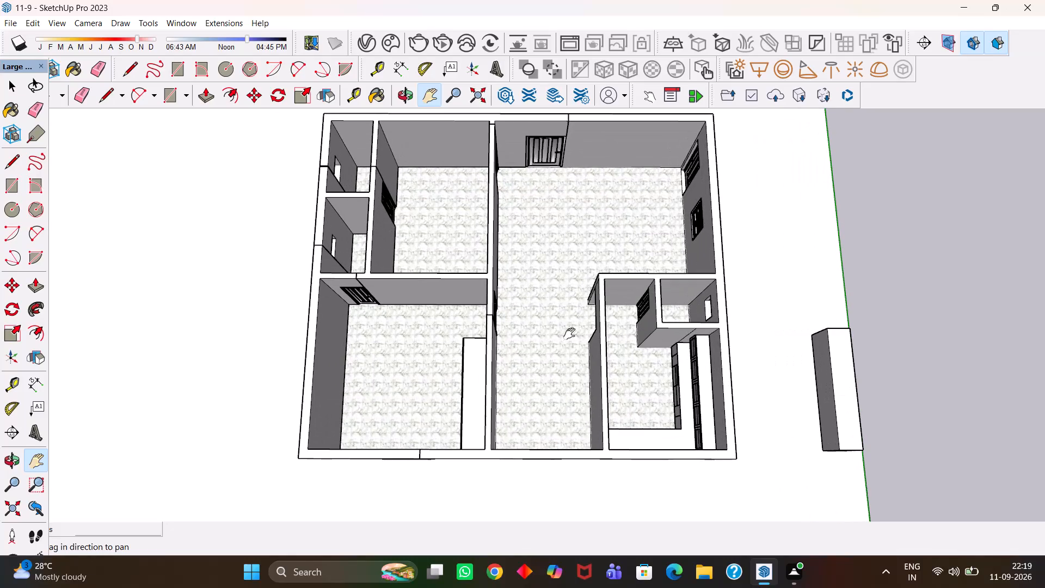
scroll(569, 334, "up", 3)
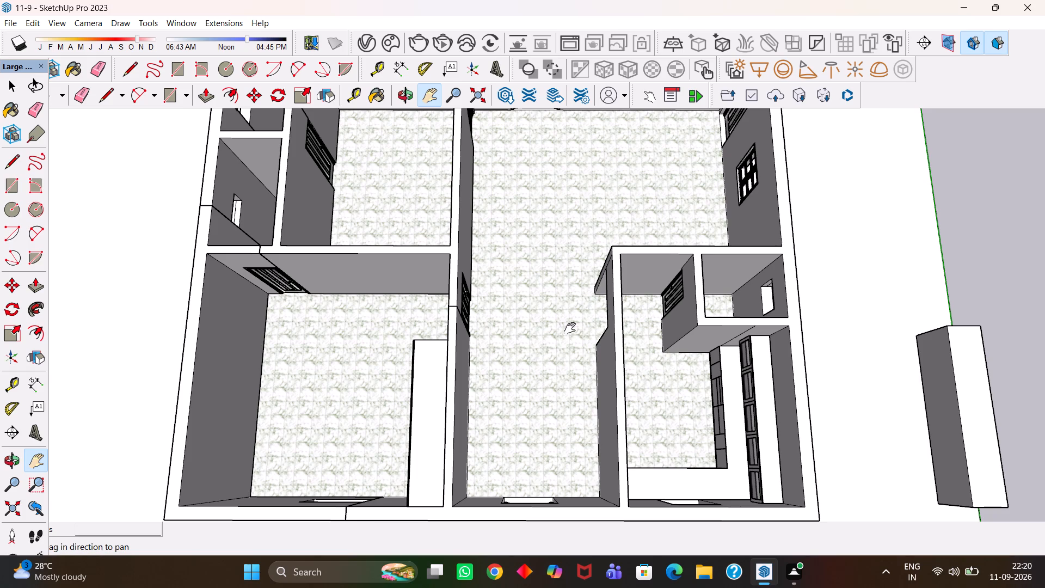
scroll(570, 328, "up", 2)
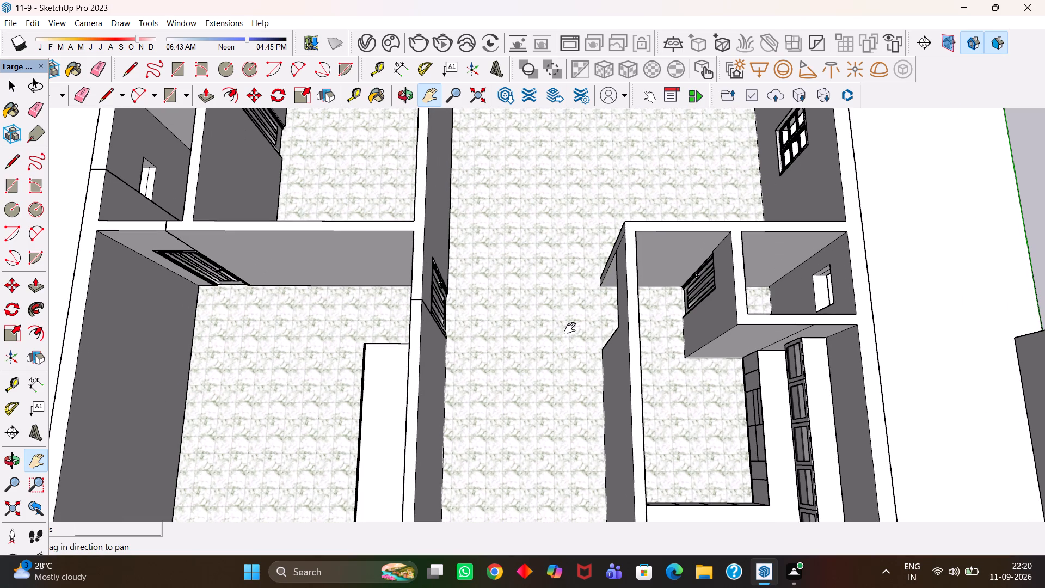
scroll(570, 328, "up", 5)
scroll(570, 328, "down", 4)
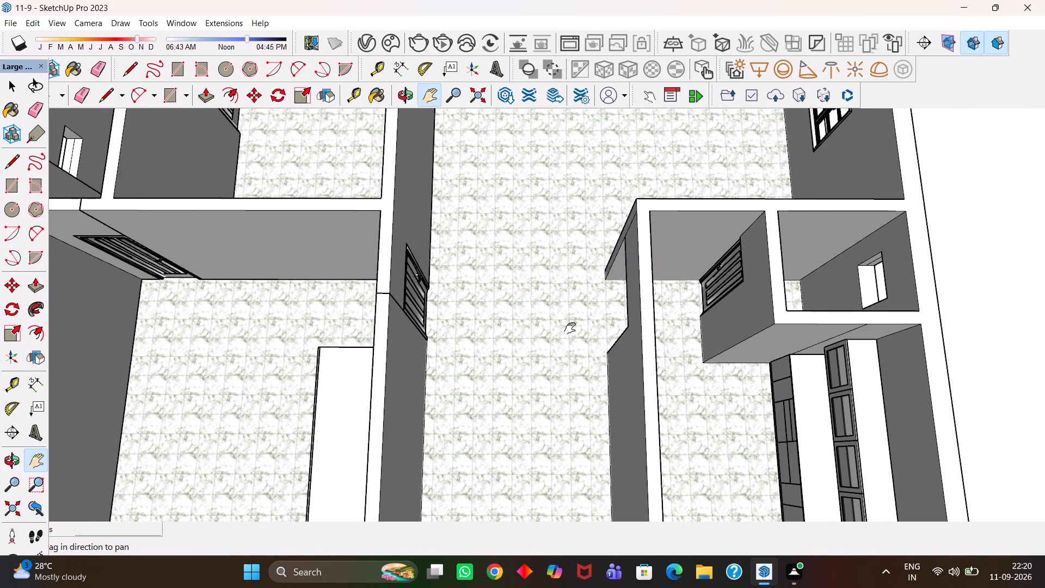
scroll(570, 328, "down", 4)
key("h")
scroll(570, 328, "down", 4)
scroll(565, 379, "up", 4)
key("h")
scroll(562, 379, "up", 6)
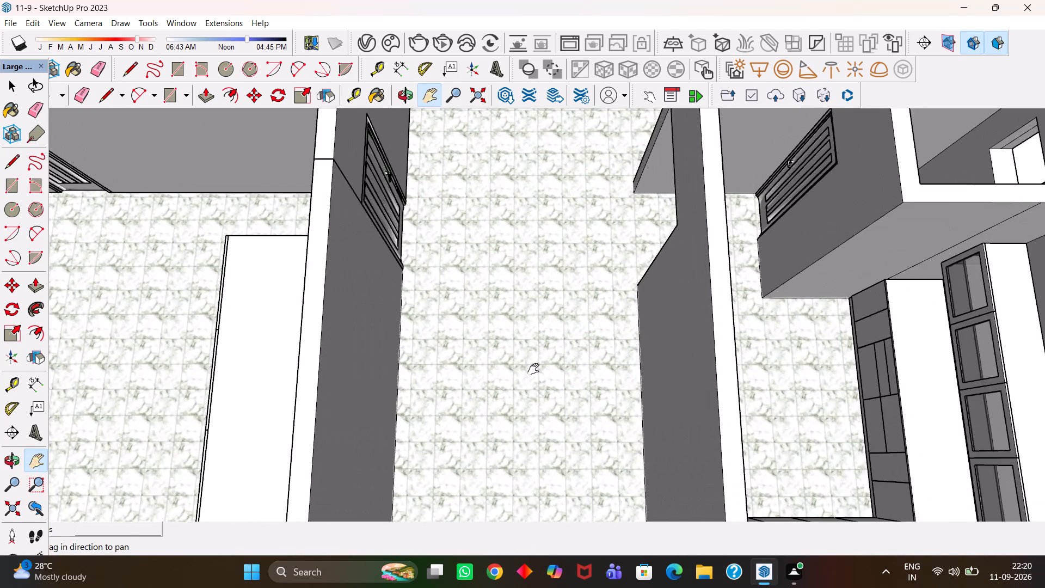
scroll(533, 369, "up", 1)
left_click_drag(502, 355, 578, 377)
scroll(578, 377, "down", 3)
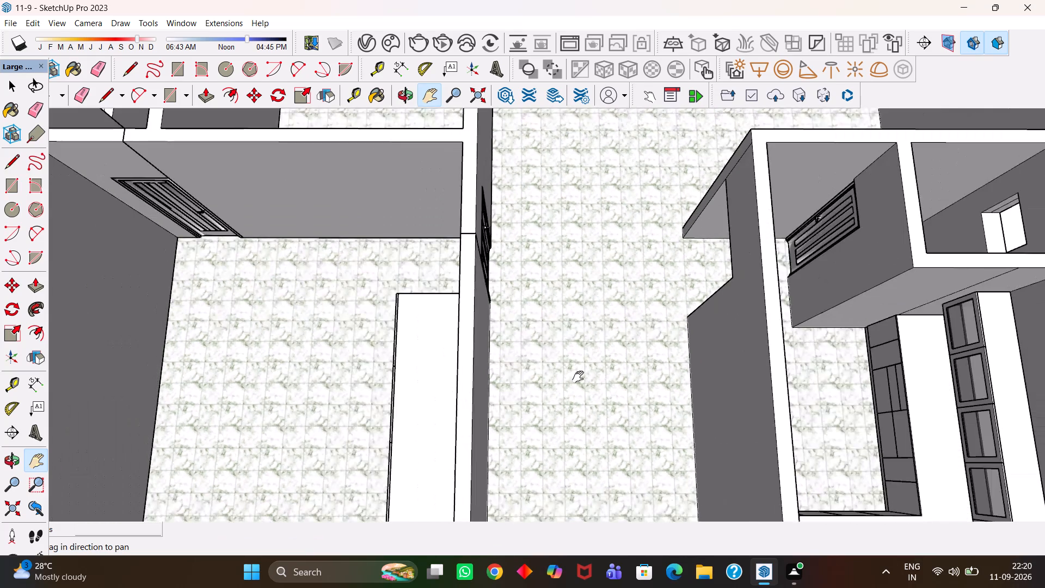
scroll(578, 377, "up", 7)
scroll(578, 377, "down", 1)
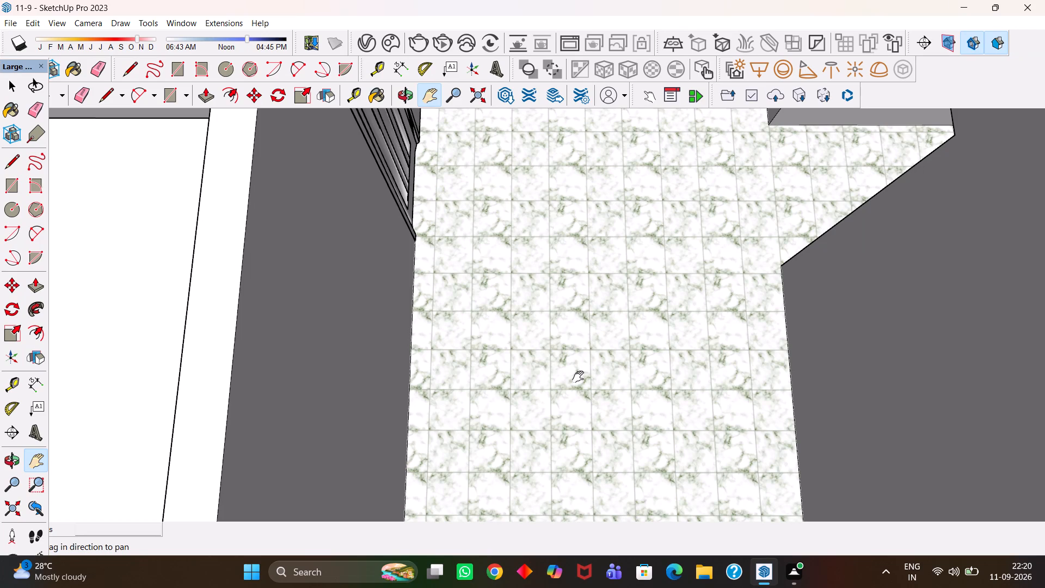
scroll(578, 377, "up", 2)
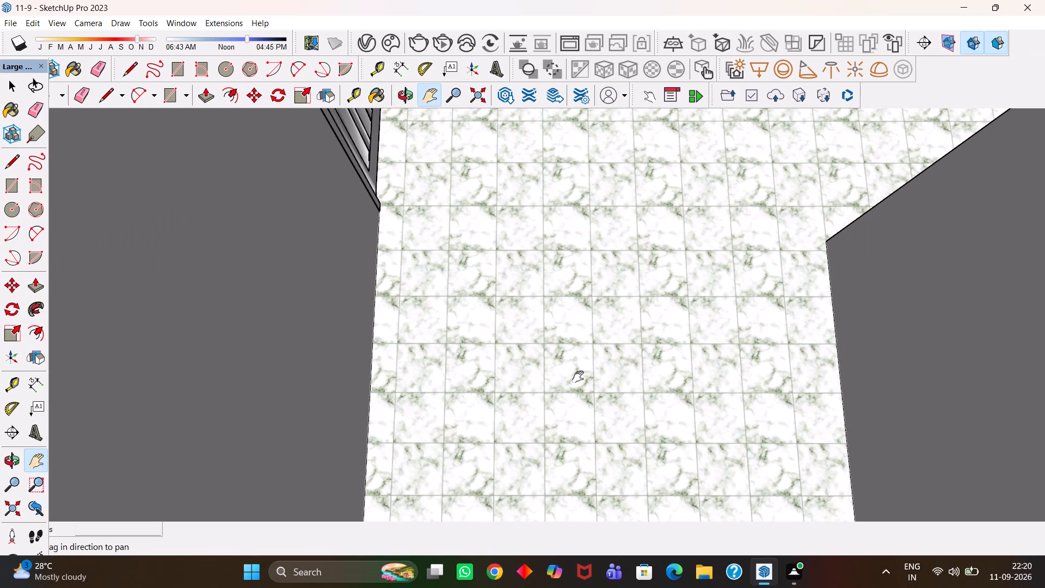
scroll(578, 377, "up", 1)
left_click_drag(597, 396, 429, 353)
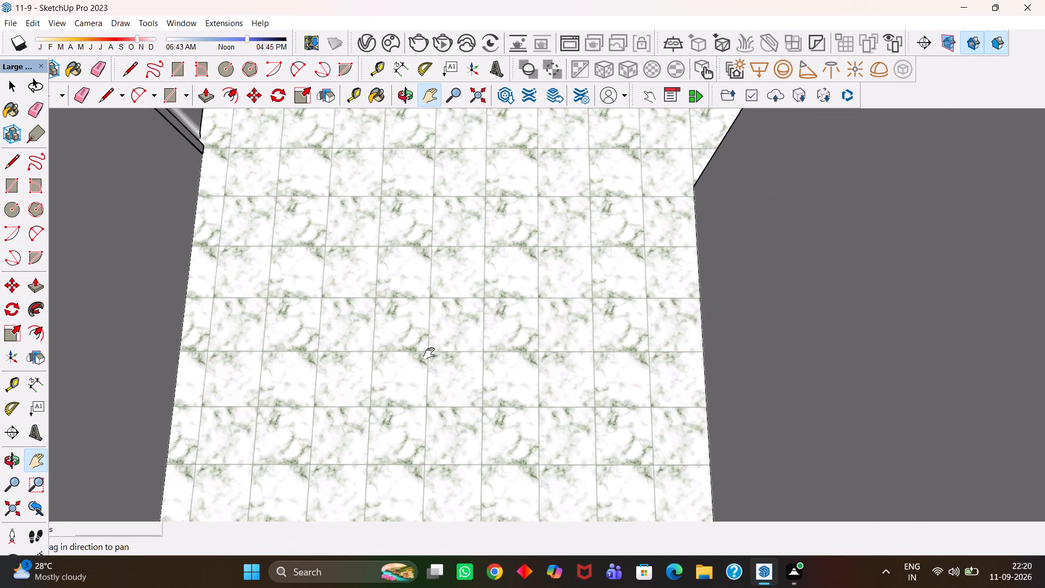
left_click_drag(461, 365, 455, 316)
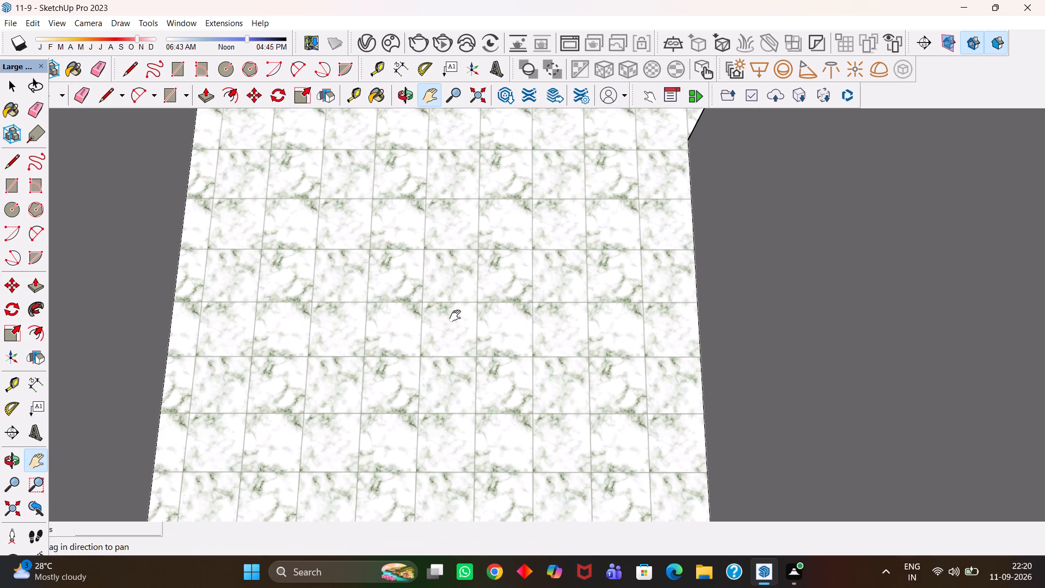
scroll(455, 316, "up", 2)
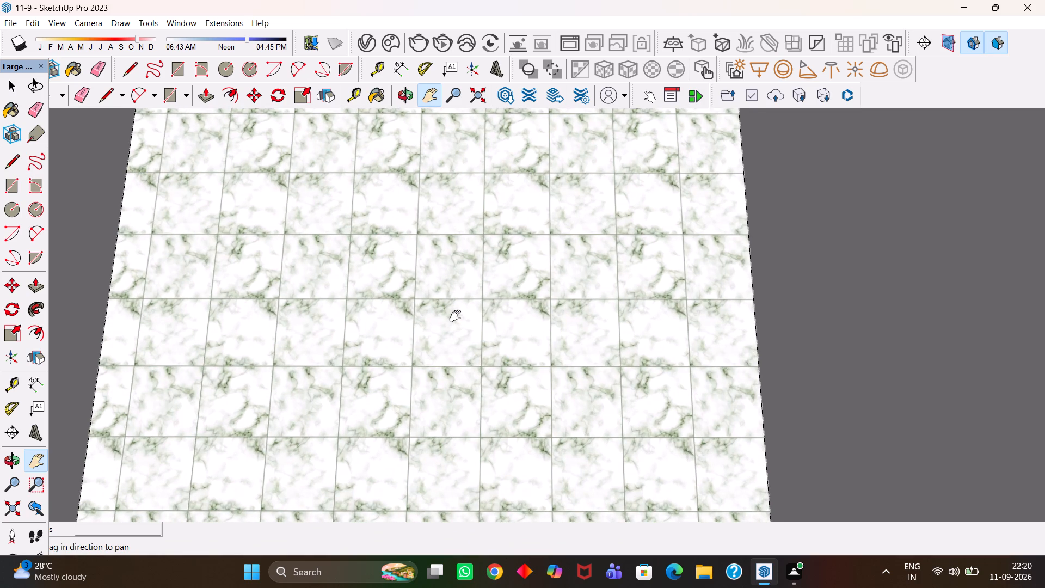
scroll(455, 316, "down", 2)
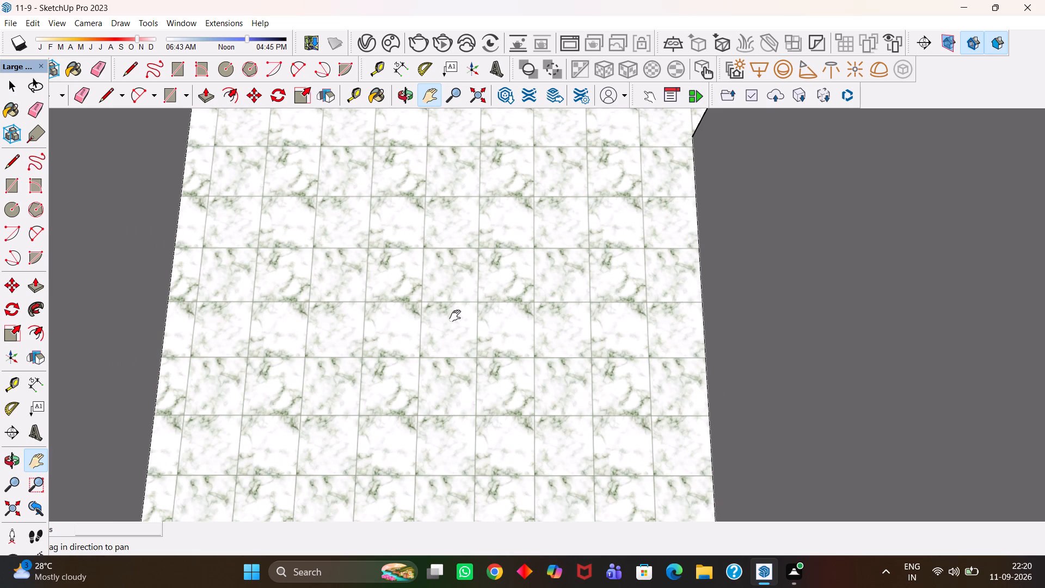
scroll(456, 315, "down", 2)
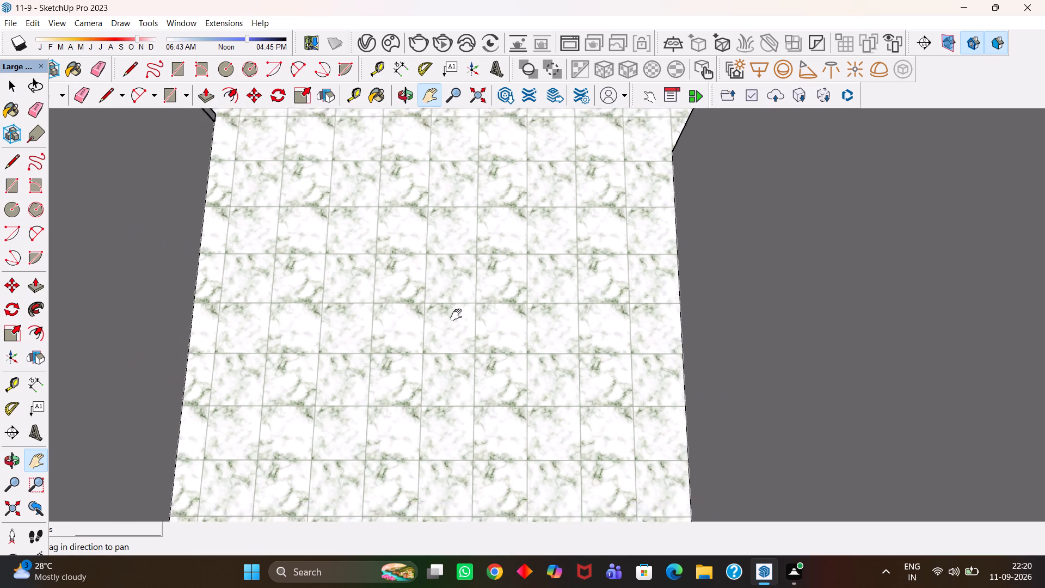
scroll(456, 315, "down", 18)
Examine the overall floor plan and the tiled floor of the room beside the two small window rooms.
left_click_drag(435, 281, 562, 402)
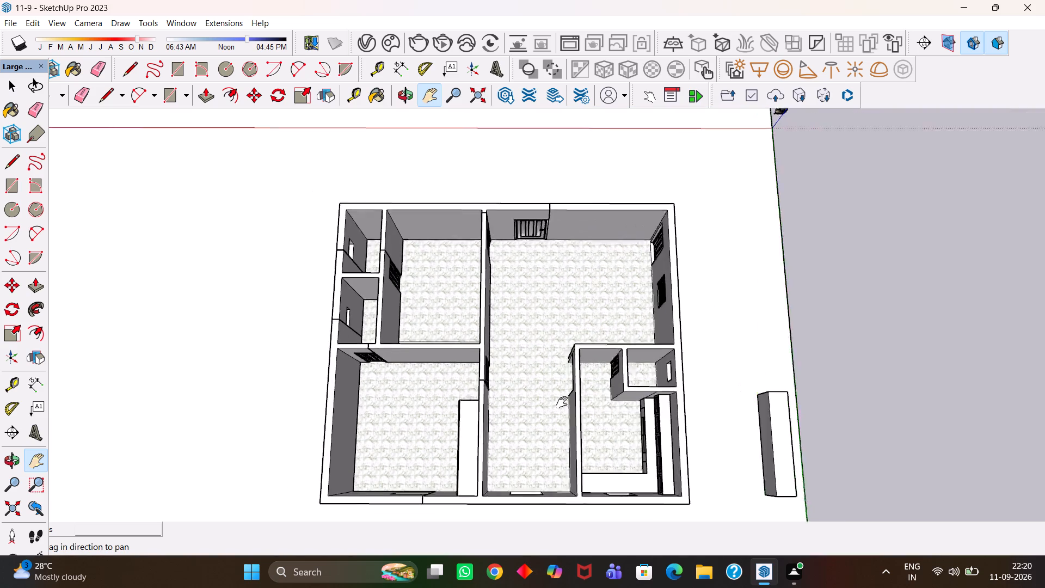
left_click_drag(562, 402, 551, 401)
scroll(463, 313, "up", 9)
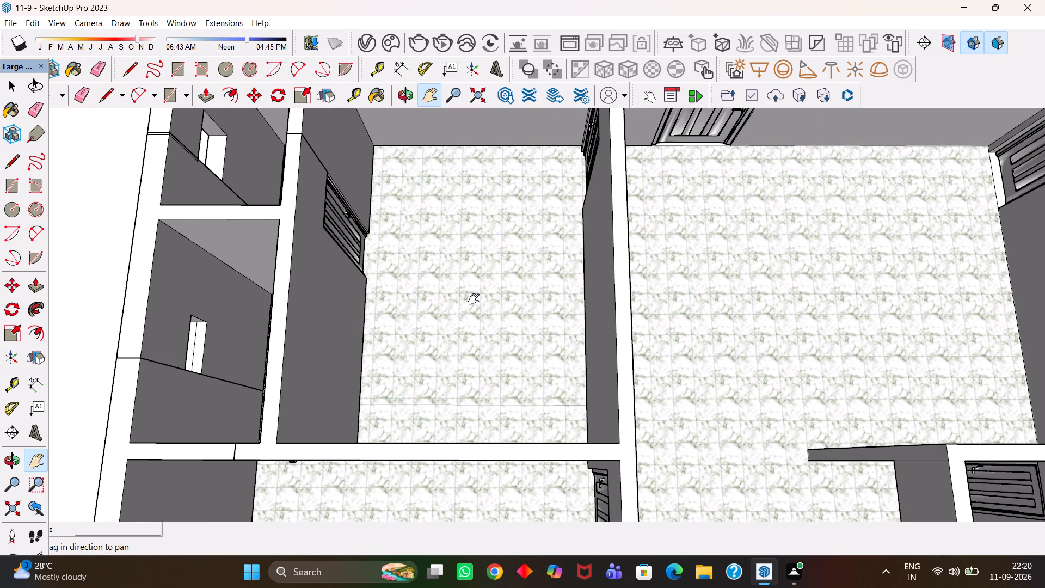
scroll(474, 299, "up", 2)
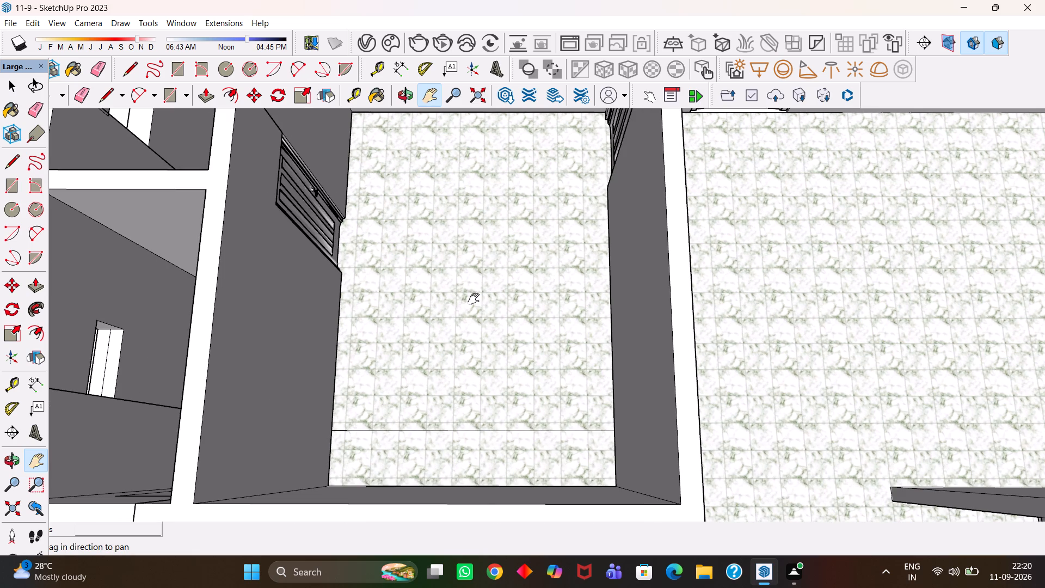
scroll(474, 299, "down", 8)
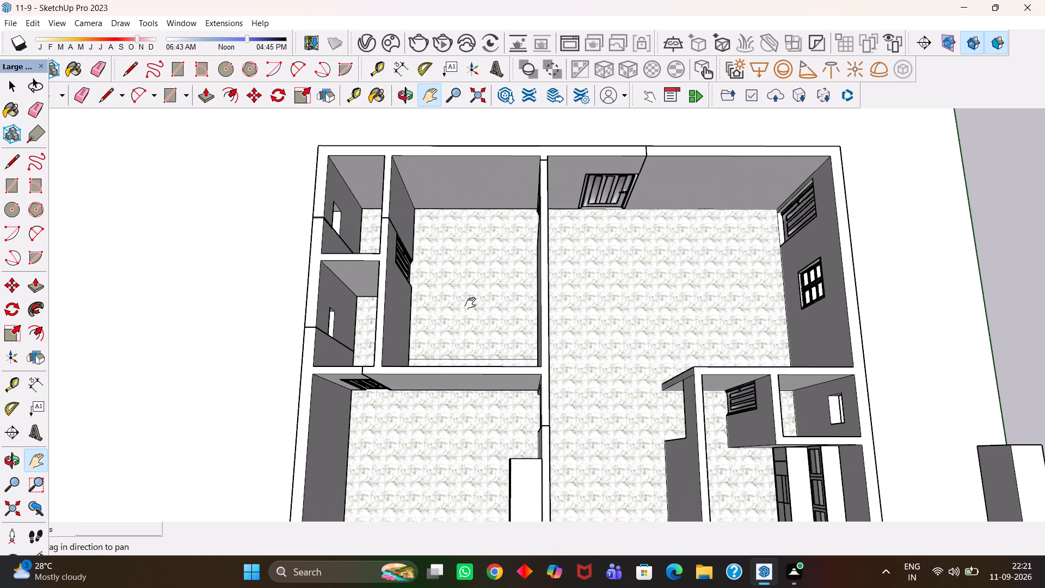
scroll(519, 348, "down", 4)
left_click_drag(563, 377, 473, 297)
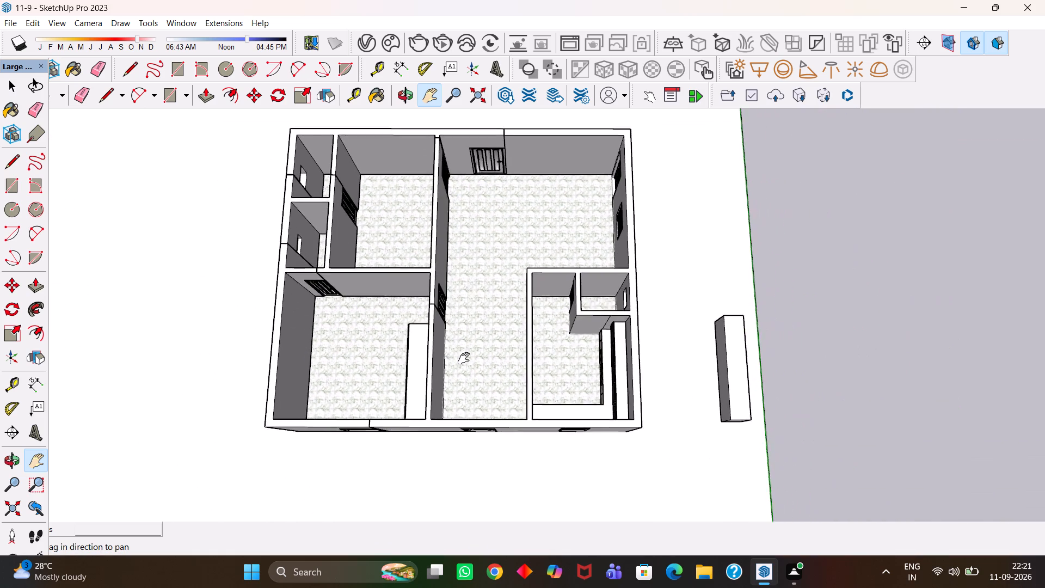
Examine the kitchen, the adjoining small room and the passage opening from several angles above the walls.
scroll(461, 359, "up", 10)
scroll(460, 366, "down", 6)
middle_click_drag(450, 370, 463, 368)
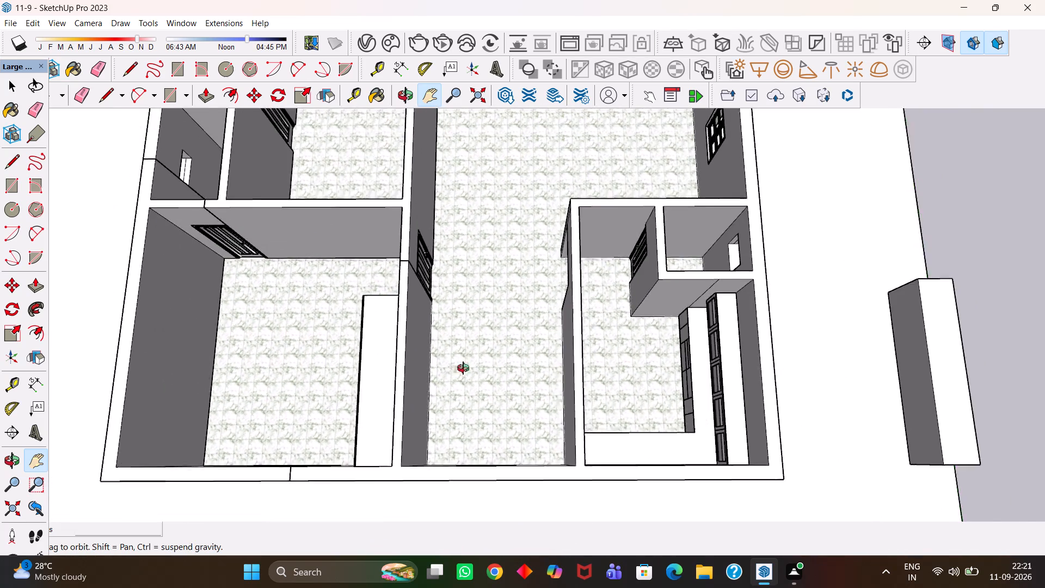
middle_click_drag(463, 368, 605, 287)
scroll(642, 284, "up", 4)
scroll(451, 277, "down", 1)
middle_click_drag(499, 288, 614, 297)
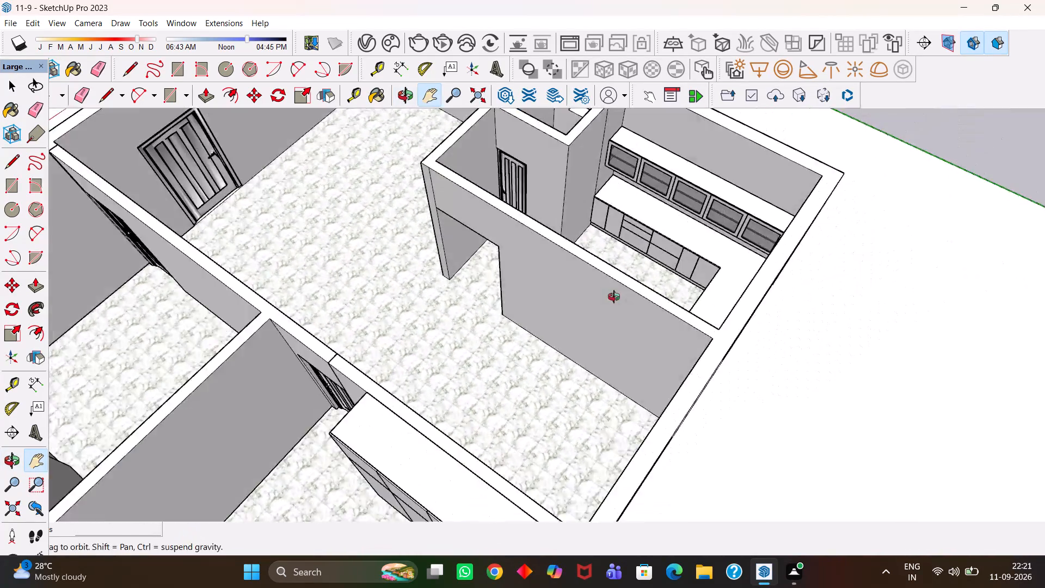
middle_click_drag(614, 297, 690, 275)
left_click_drag(554, 233, 665, 265)
scroll(594, 251, "up", 1)
middle_click_drag(565, 253, 662, 291)
left_click_drag(615, 237, 483, 363)
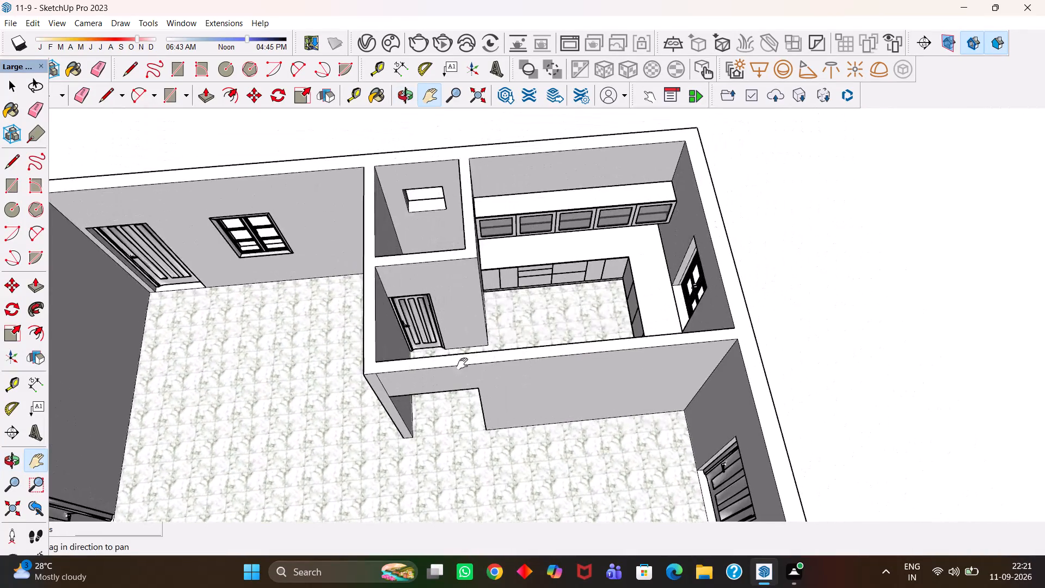
scroll(419, 334, "down", 4)
scroll(398, 309, "up", 3)
middle_click_drag(446, 336, 497, 413)
scroll(482, 365, "up", 1)
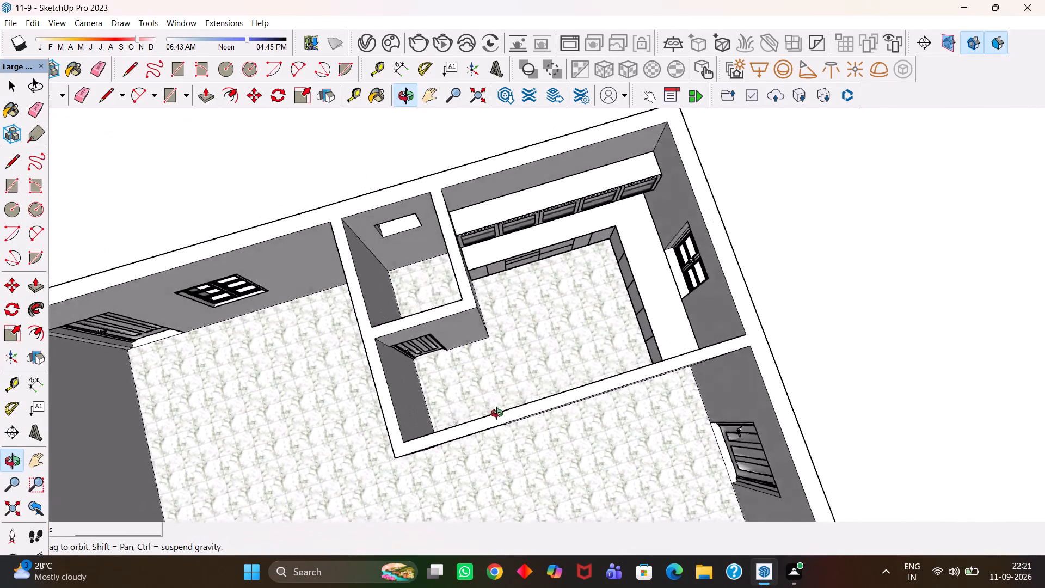
middle_click_drag(497, 413, 440, 377)
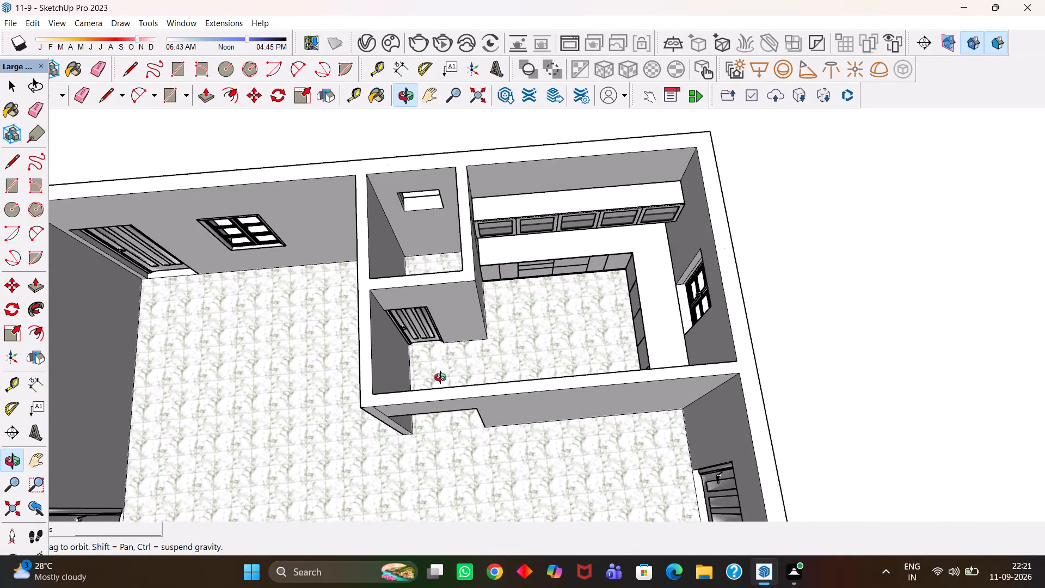
middle_click_drag(440, 377, 440, 377)
scroll(430, 326, "up", 5)
scroll(430, 326, "down", 4)
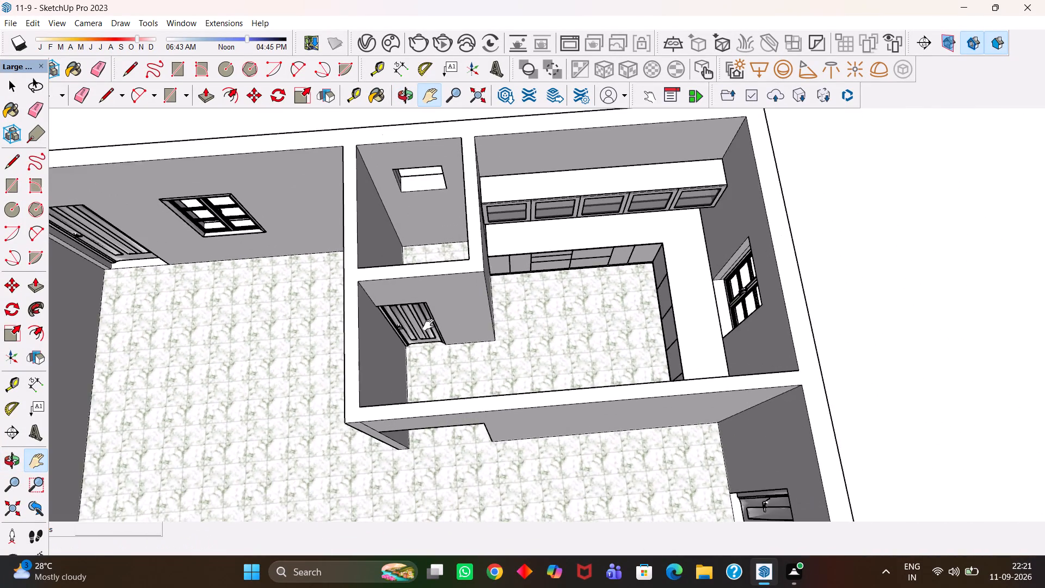
left_click_drag(415, 319, 466, 338)
middle_click_drag(484, 350, 463, 350)
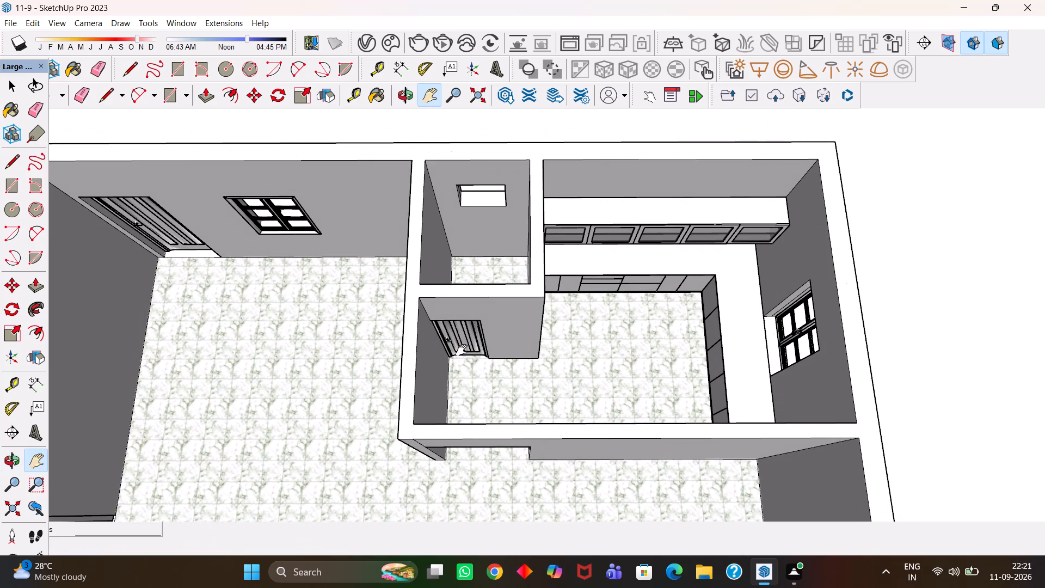
scroll(459, 350, "up", 2)
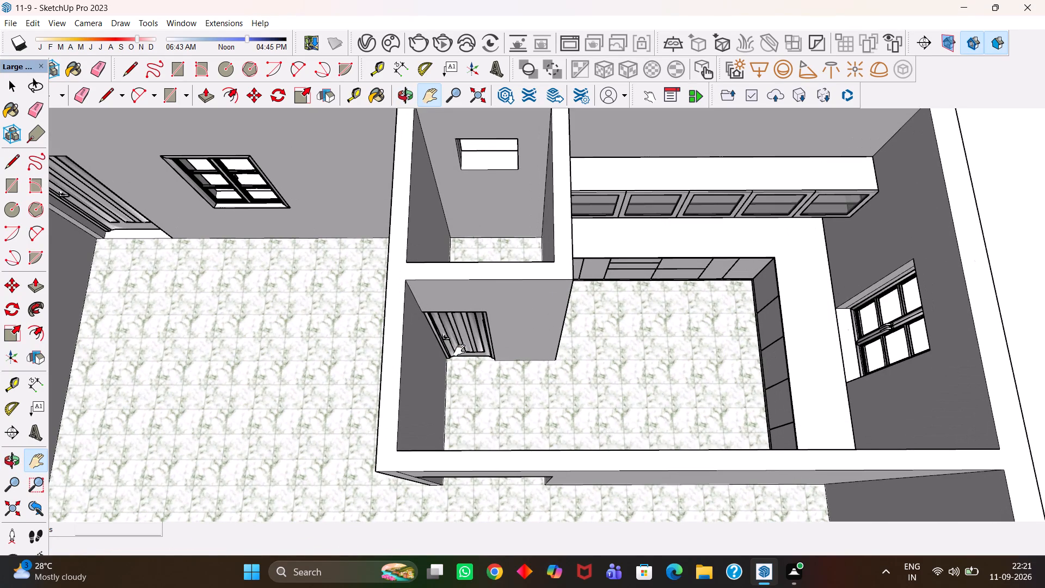
scroll(459, 350, "up", 3)
scroll(459, 350, "down", 9)
scroll(480, 366, "up", 1)
middle_click_drag(481, 366, 495, 369)
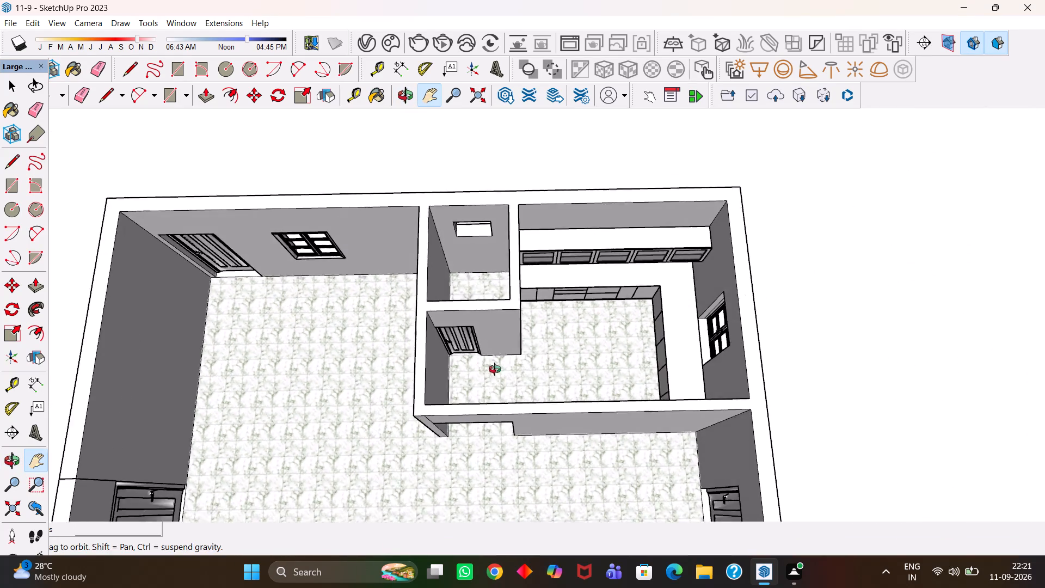
middle_click_drag(495, 369, 556, 330)
scroll(556, 330, "up", 4)
scroll(557, 329, "down", 5)
middle_click_drag(537, 343, 600, 333)
scroll(587, 343, "up", 5)
scroll(600, 333, "down", 4)
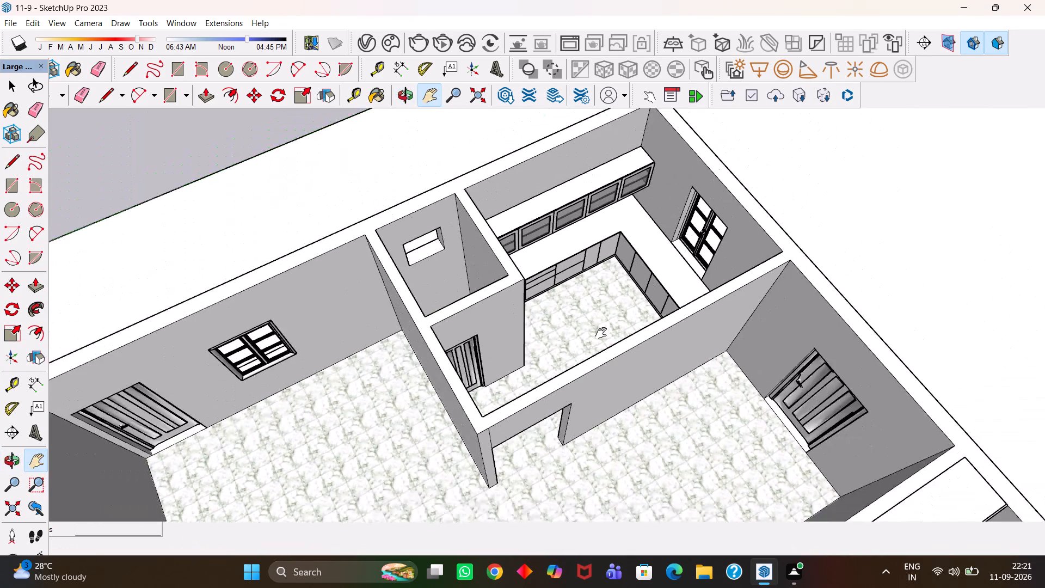
Examine the kitchen's glass-front wall cabinets, L-shaped counter with base cabinets, and window up close.
left_click_drag(625, 303, 581, 361)
scroll(562, 342, "up", 4)
middle_click_drag(591, 359, 487, 379)
scroll(527, 372, "up", 3)
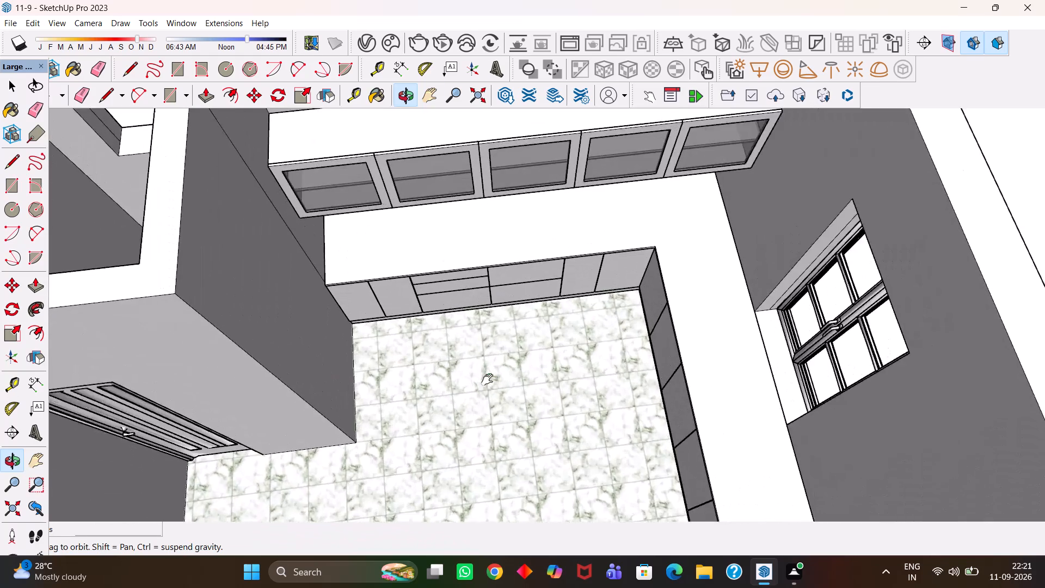
scroll(487, 379, "up", 3)
scroll(487, 379, "down", 12)
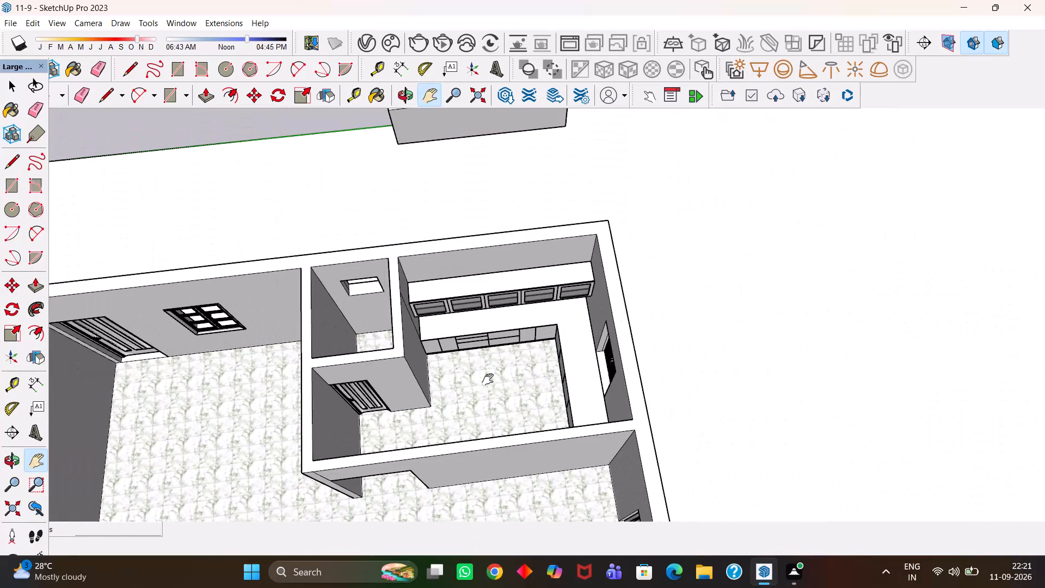
scroll(488, 379, "up", 3)
scroll(488, 379, "down", 3)
middle_click_drag(501, 388, 487, 391)
scroll(489, 390, "up", 1)
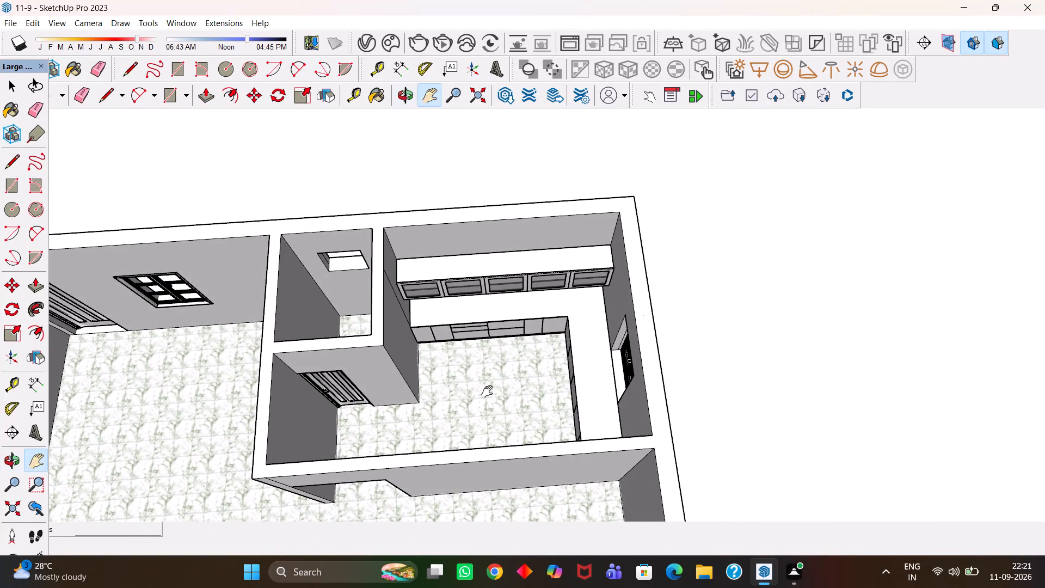
scroll(487, 391, "up", 2)
scroll(487, 391, "down", 2)
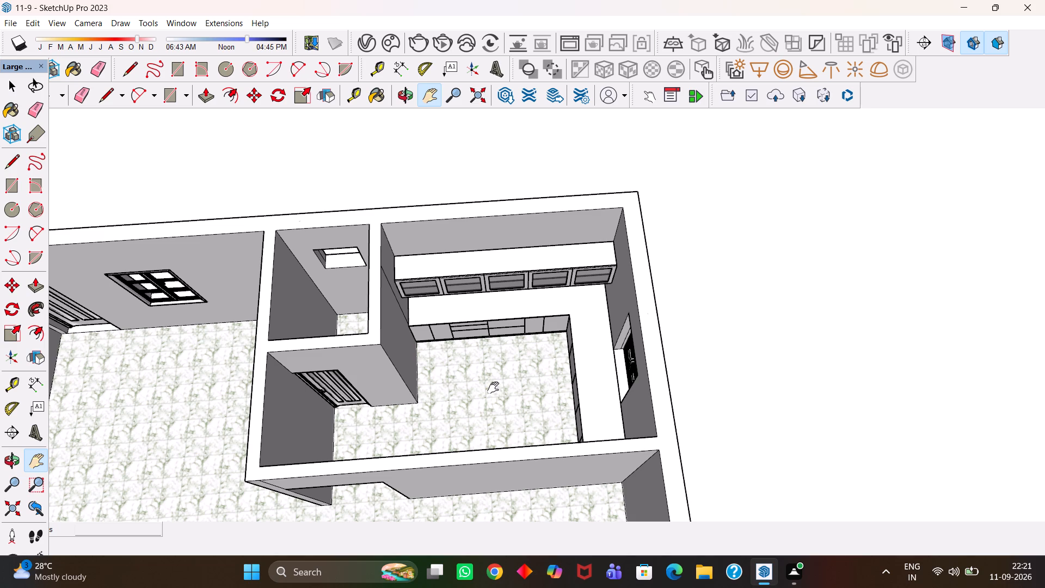
scroll(493, 388, "up", 1)
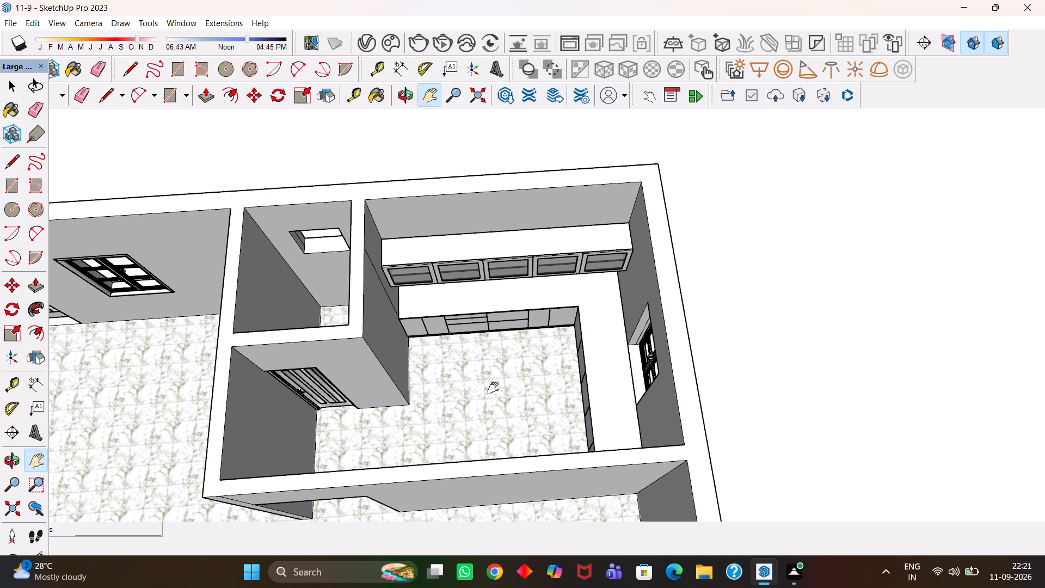
scroll(493, 388, "up", 1)
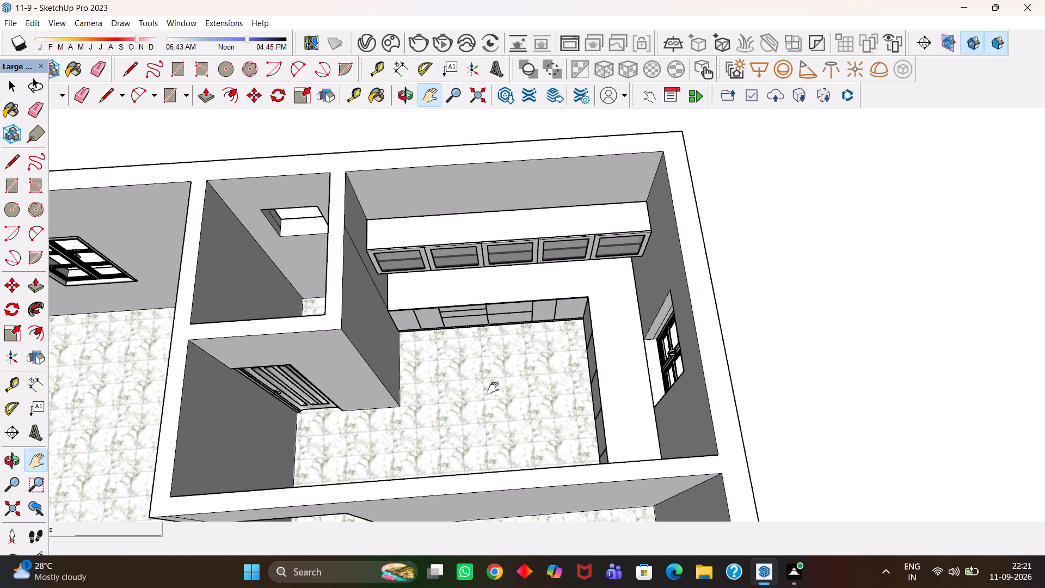
scroll(493, 388, "up", 2)
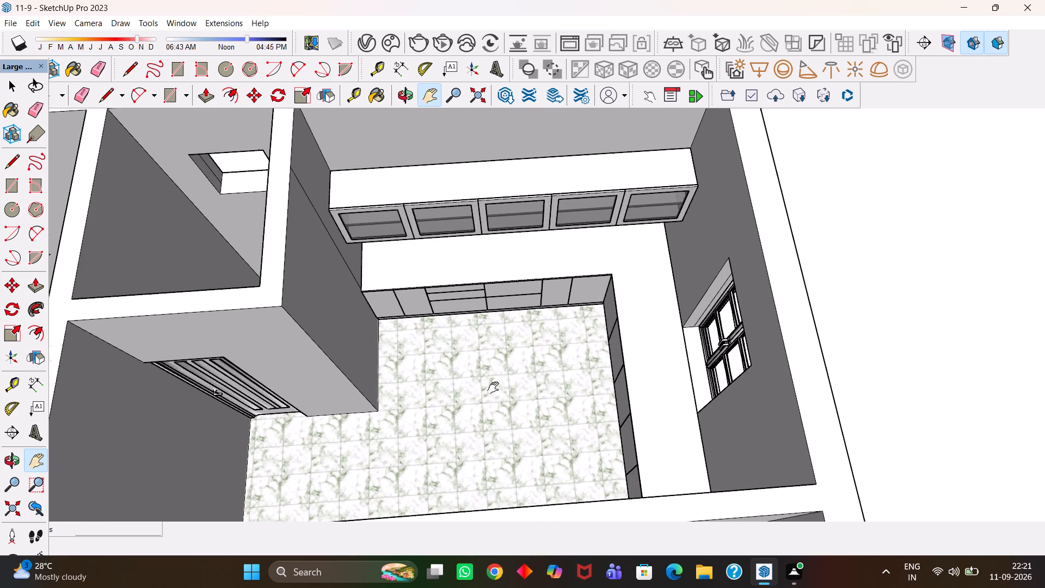
Examine the kitchen's wall cabinets, counter and tiled floor from above, along with the adjoining small room.
scroll(493, 388, "down", 6)
scroll(508, 386, "up", 2)
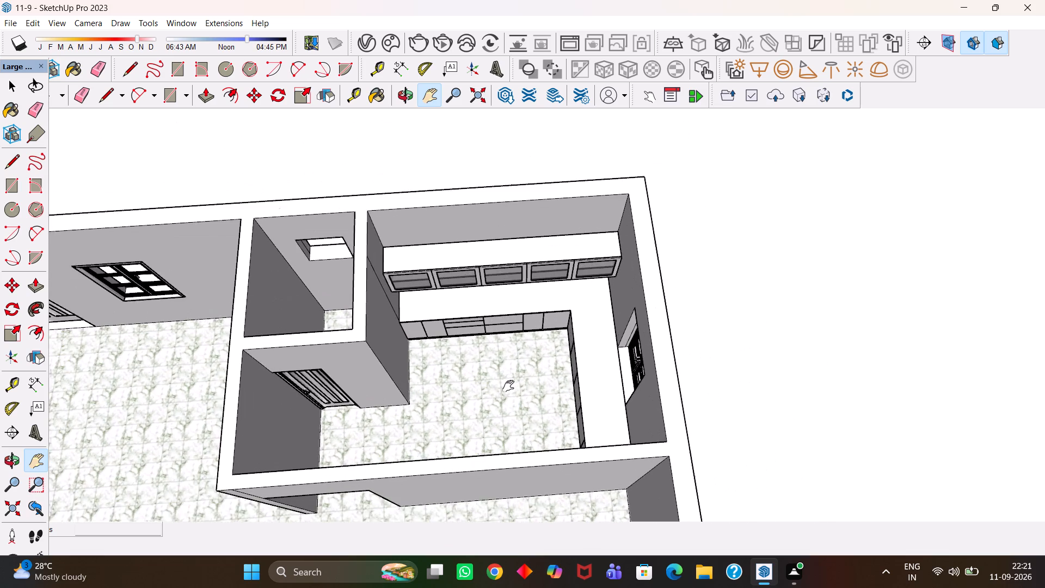
scroll(508, 386, "up", 3)
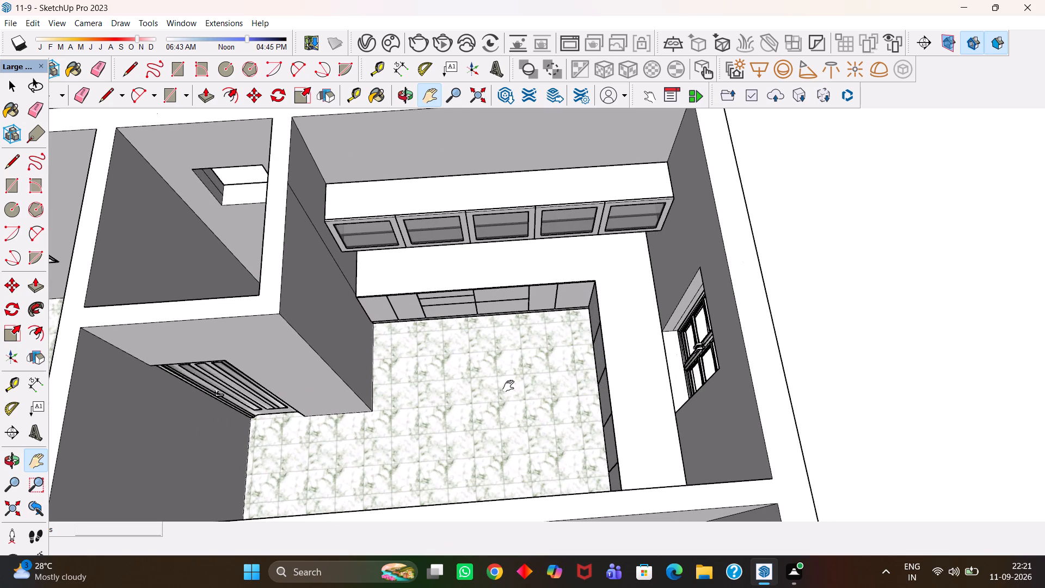
scroll(508, 386, "down", 3)
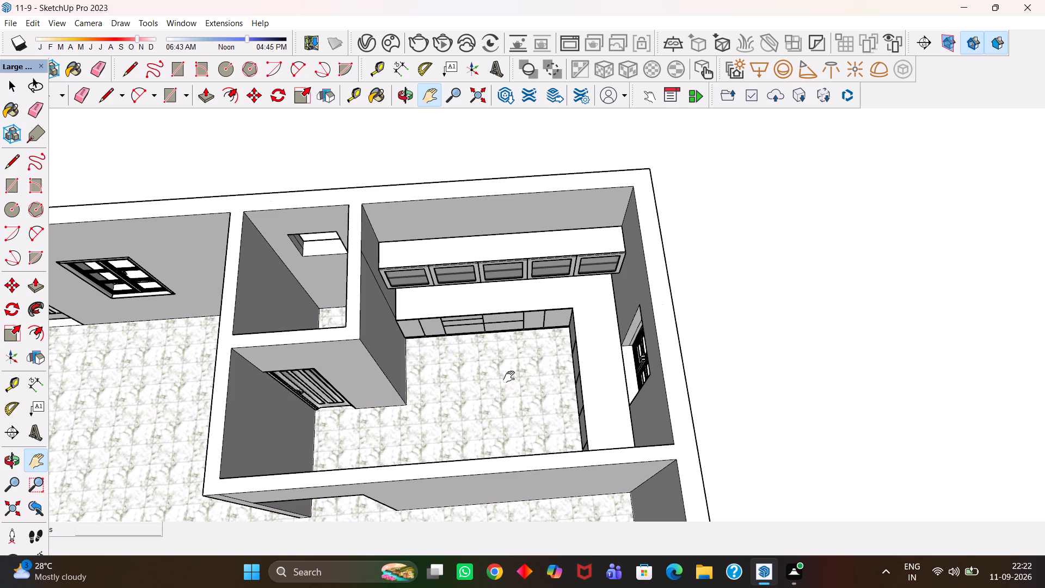
scroll(509, 377, "up", 3)
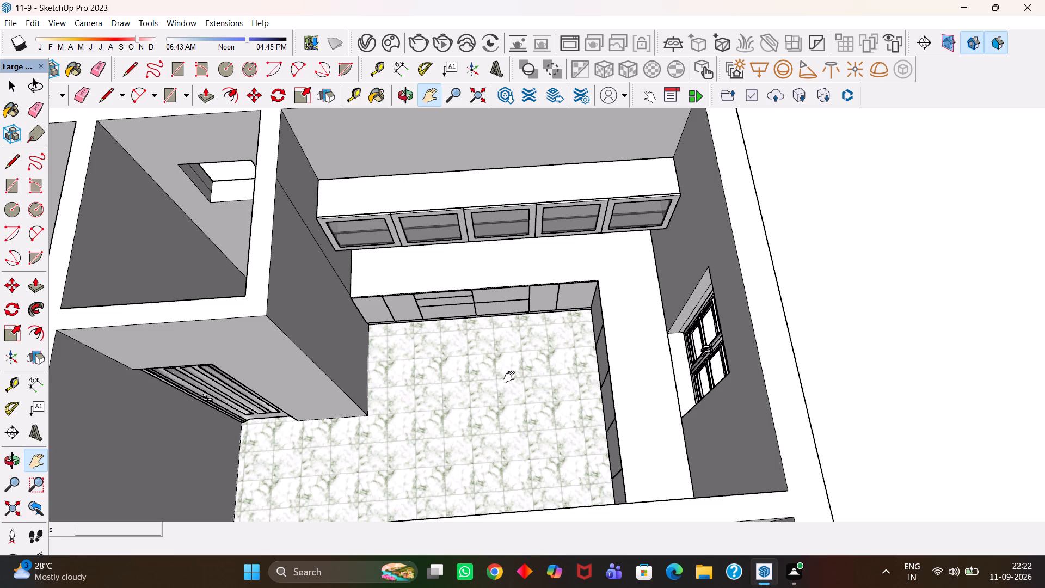
scroll(509, 377, "up", 3)
scroll(484, 370, "down", 8)
left_click_drag(473, 381, 525, 345)
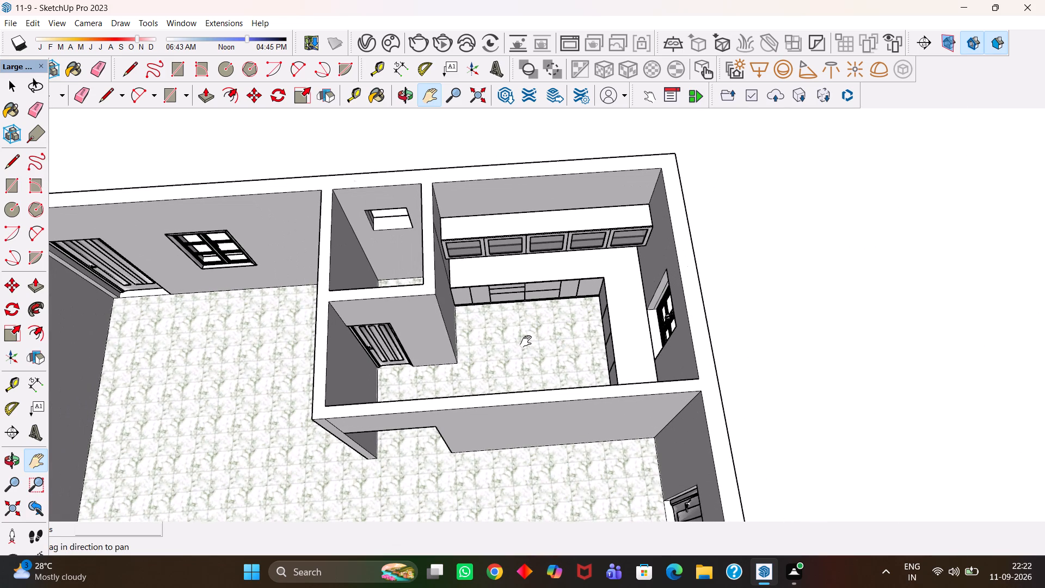
scroll(526, 341, "down", 6)
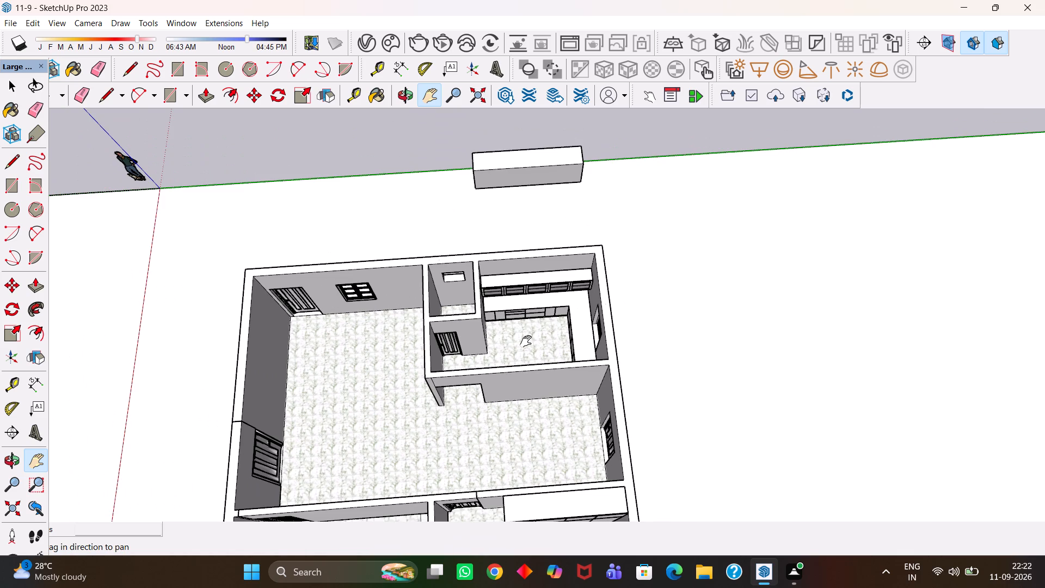
Examine the large tiled hall, its doors and windows, and the passage opening beside the kitchen from above.
left_click_drag(409, 337, 503, 316)
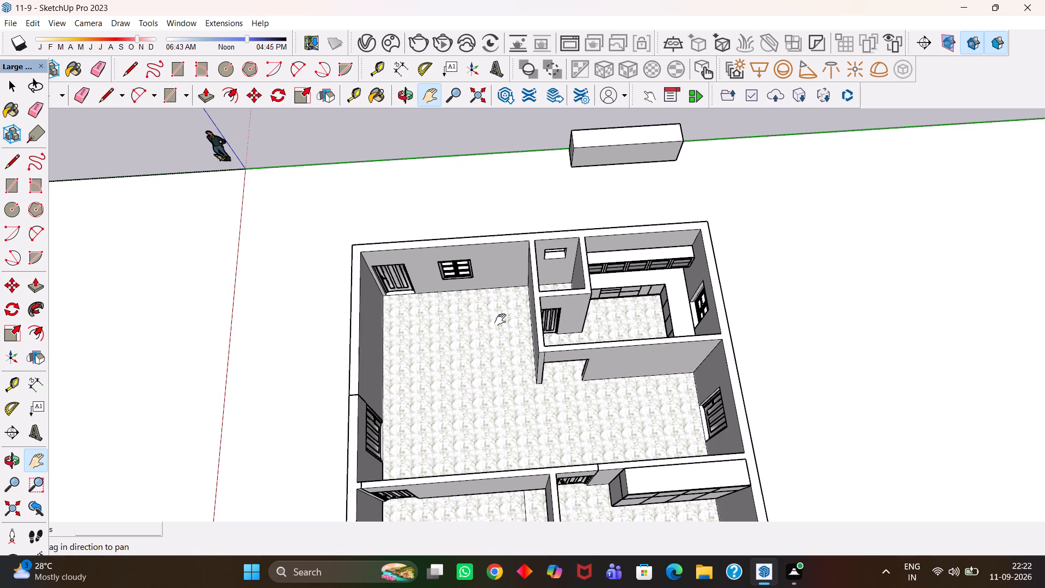
scroll(500, 320, "up", 3)
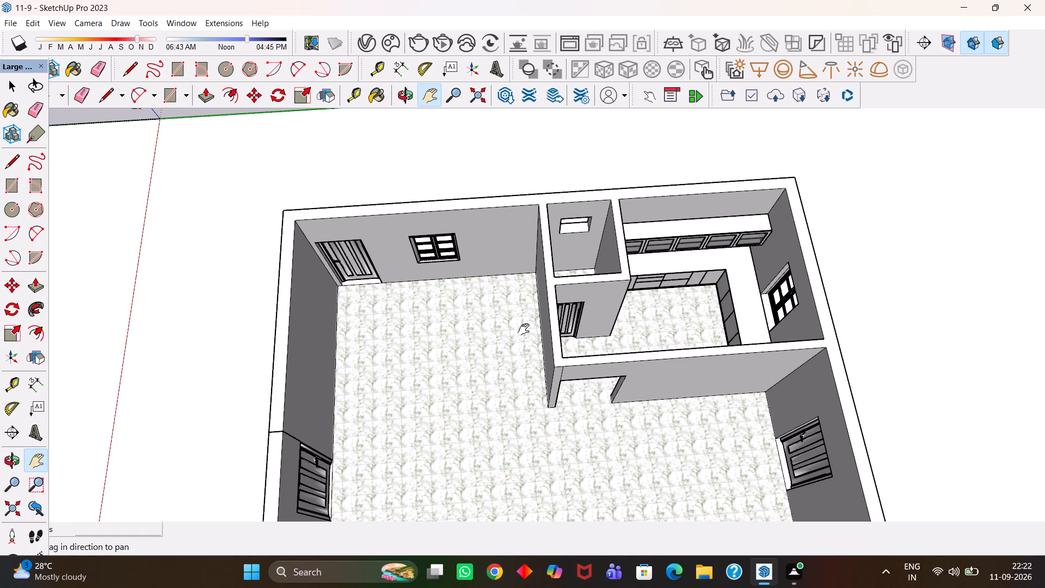
scroll(524, 329, "down", 5)
middle_click_drag(503, 347, 508, 348)
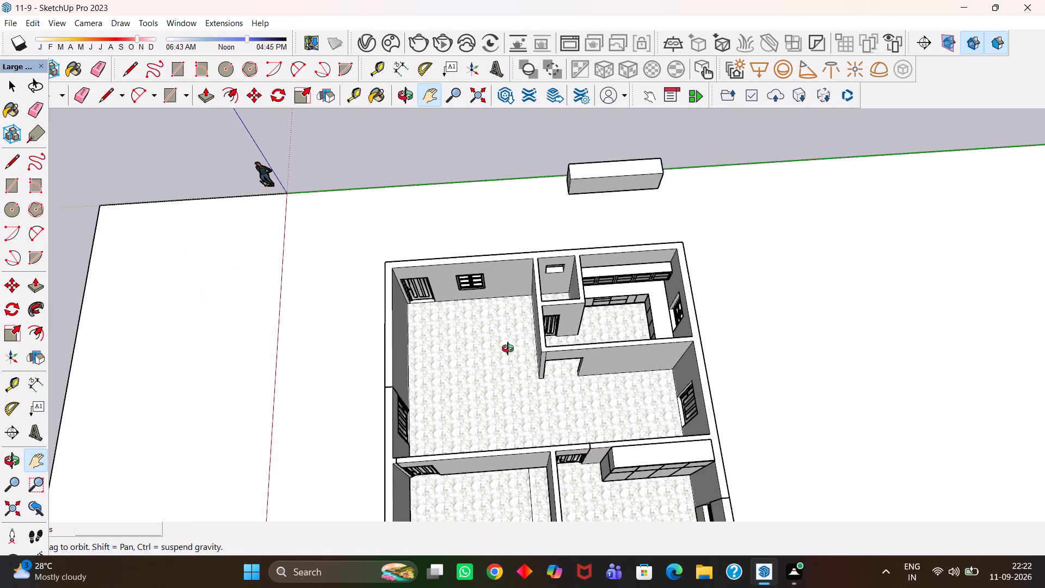
middle_click_drag(508, 348, 586, 329)
scroll(586, 329, "up", 6)
middle_click_drag(604, 363, 533, 358)
scroll(533, 358, "up", 3)
scroll(533, 358, "down", 4)
left_click_drag(620, 311, 617, 334)
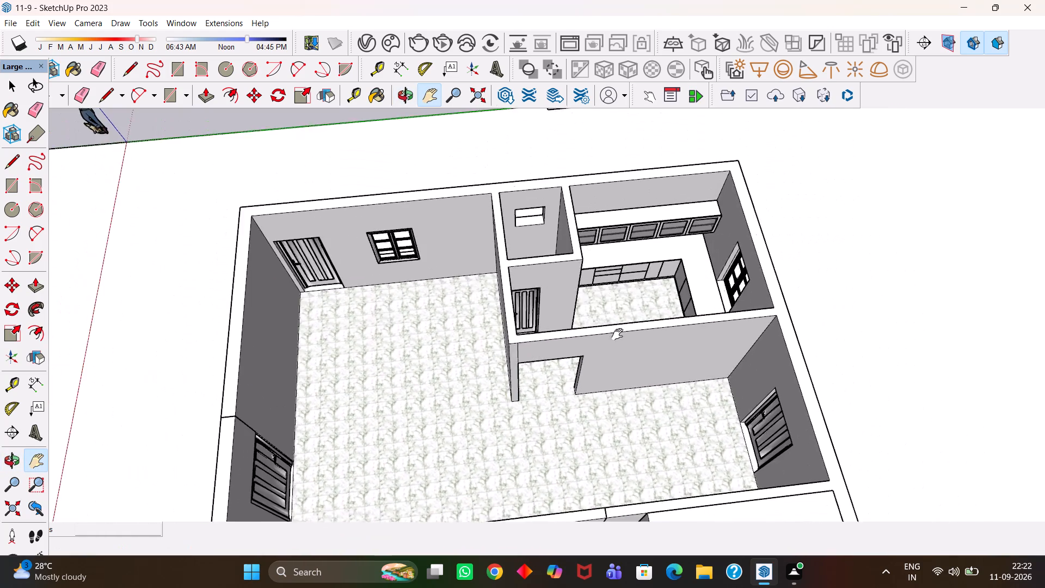
left_click_drag(617, 334, 526, 402)
Divide the upper front edge of the separate box outside the house into 5 equal segments.
scroll(489, 363, "up", 3)
scroll(489, 358, "down", 5)
middle_click_drag(491, 362, 488, 315)
scroll(493, 315, "up", 4)
left_click_drag(513, 216, 502, 310)
middle_click_drag(497, 310, 493, 310)
scroll(493, 310, "up", 3)
key("space")
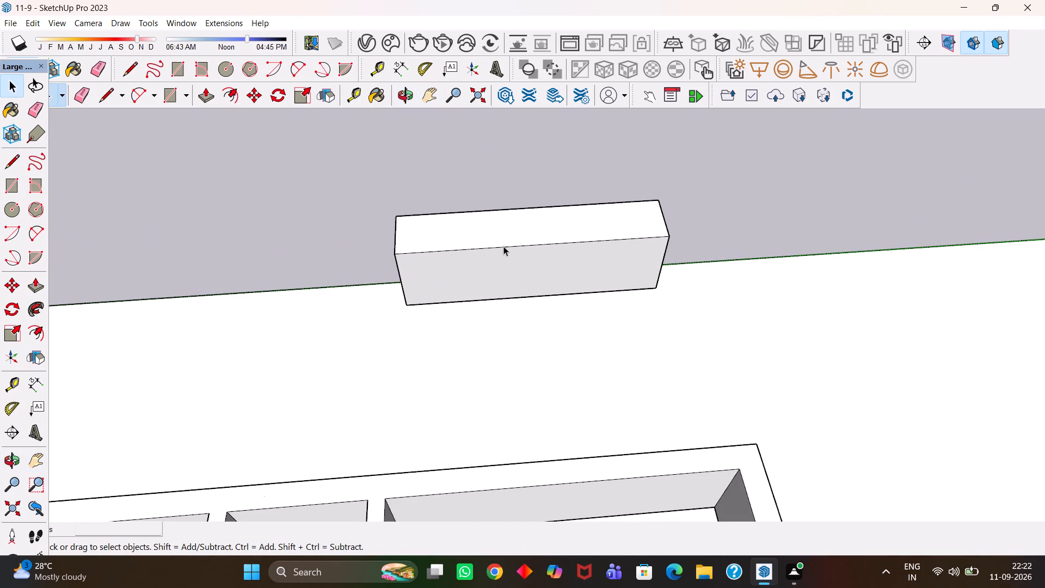
left_click(503, 246)
scroll(506, 246, "down", 3)
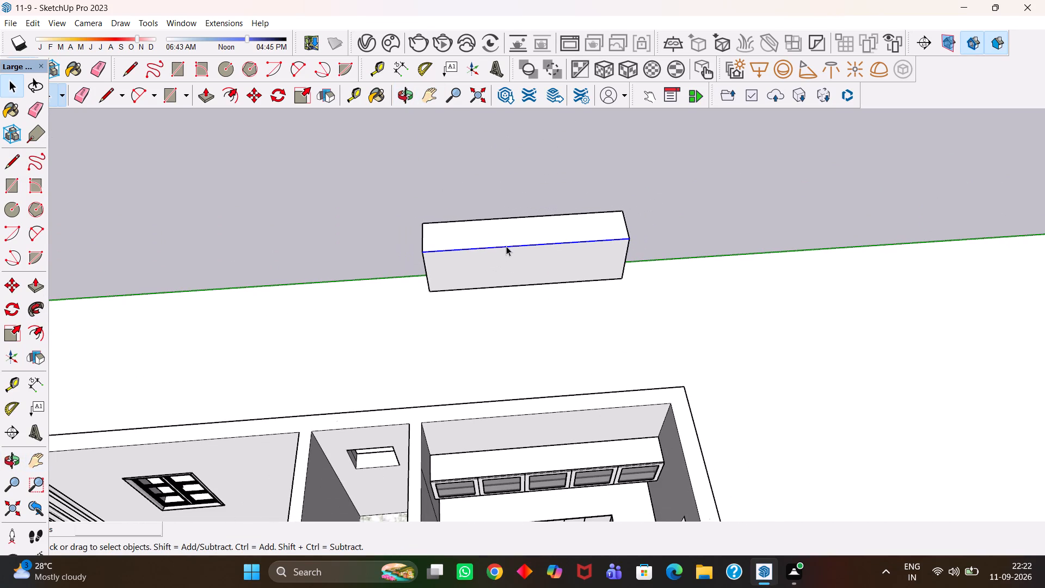
scroll(506, 246, "up", 2)
right_click(506, 246)
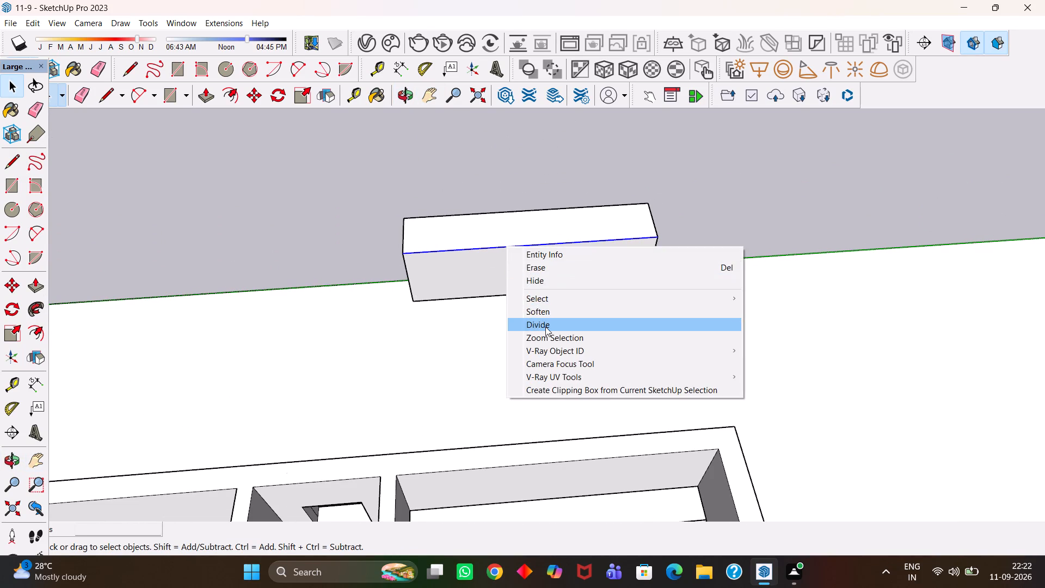
left_click(545, 327)
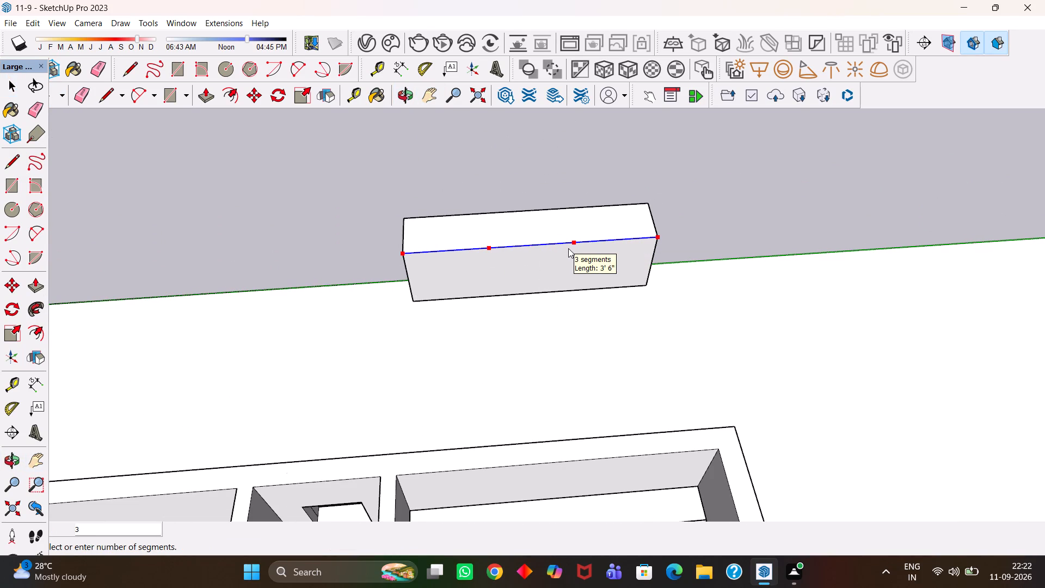
key("5")
key("Return")
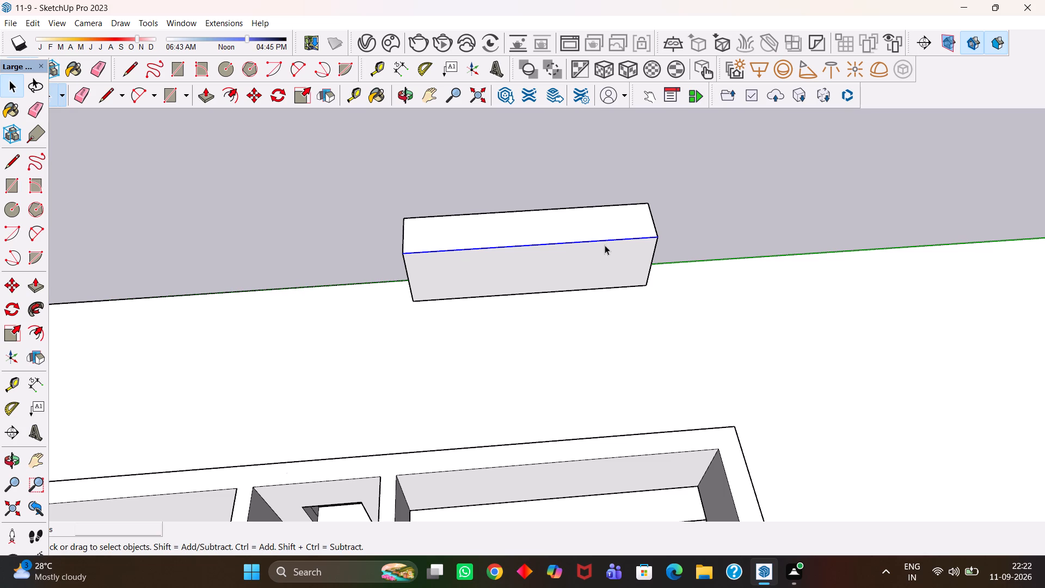
Place a guide about 2' 1 3/16" from the box's end at the first division point and draw a line down the front face along it.
left_click(614, 241)
scroll(623, 247, "up", 3)
key("t")
left_click(666, 256)
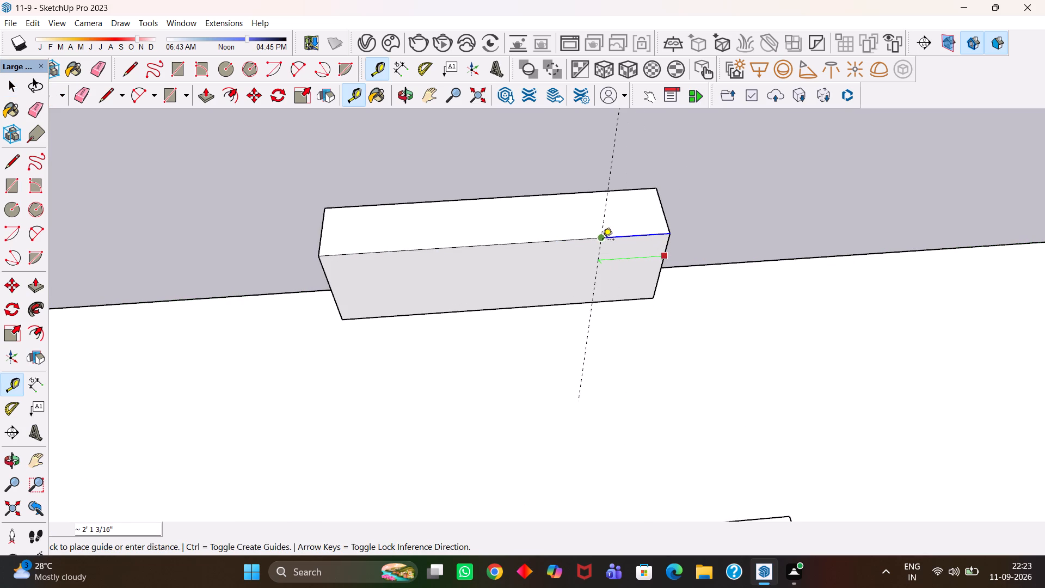
left_click(603, 241)
scroll(603, 241, "up", 3)
key("l")
left_click(599, 235)
left_click(594, 322)
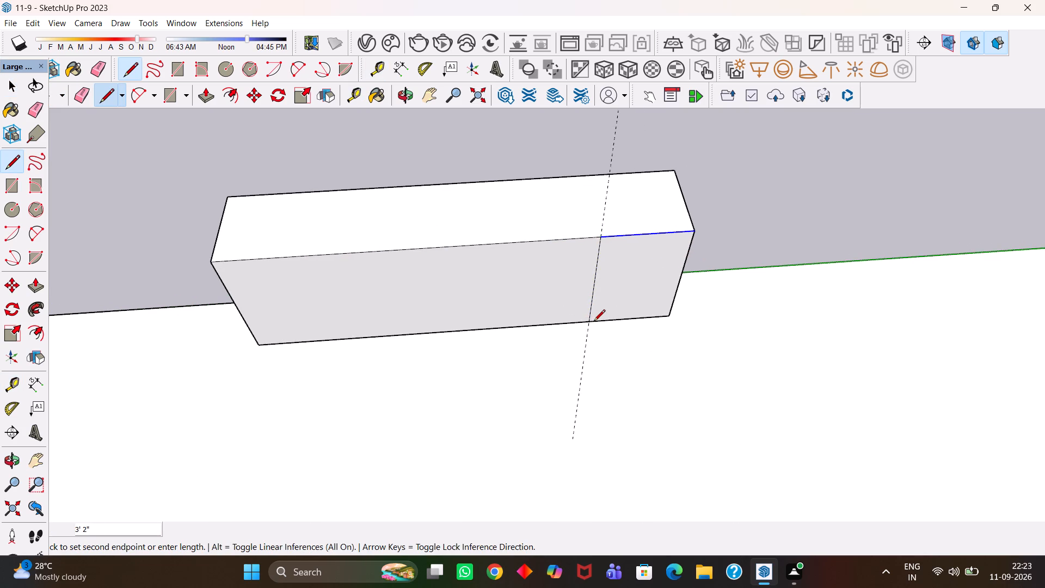
Copy the divided end section of the box's front face to the open ground in front of the box.
scroll(591, 316, "down", 9)
key("space")
left_click(602, 309)
scroll(602, 309, "up", 2)
key("m")
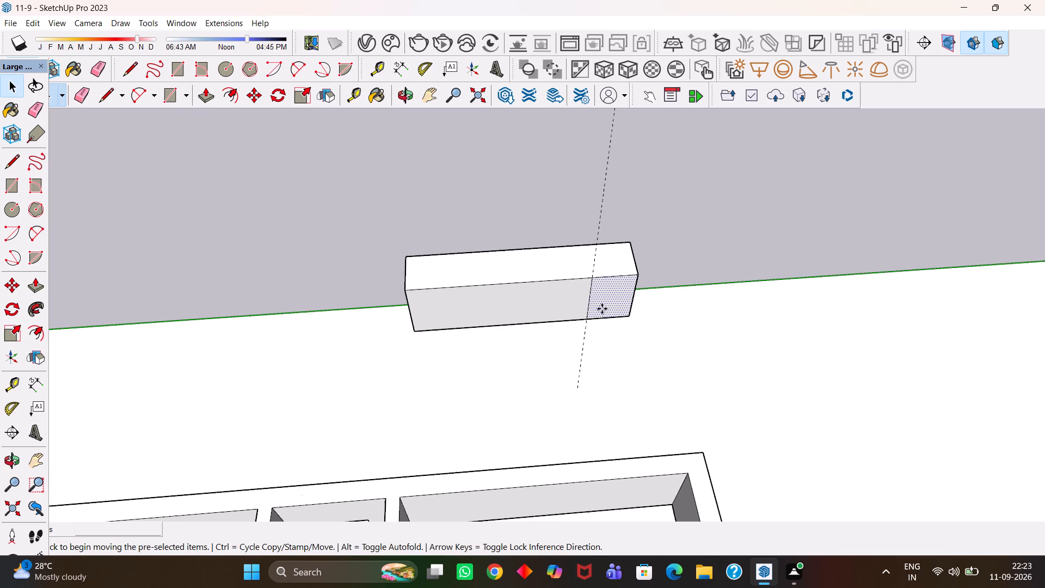
left_click(612, 309)
left_click(642, 352)
scroll(640, 338, "up", 2)
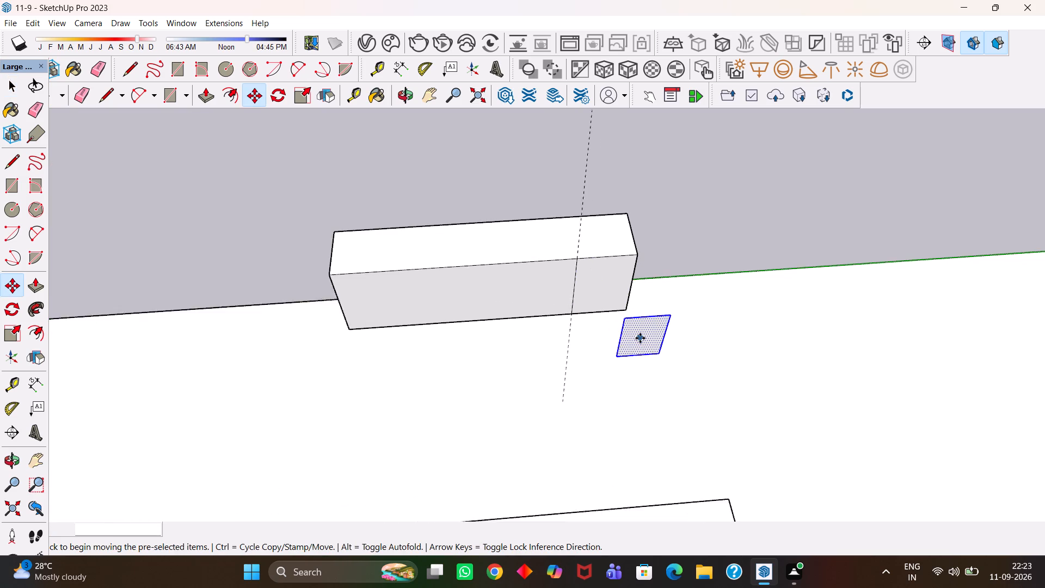
scroll(640, 338, "up", 1)
Extrude the copied face 18 mm into a panel and make the whole panel a group.
key("p")
left_click(640, 338)
type("18mm")
key("Return")
scroll(653, 342, "up", 2)
key("space")
triple_click(653, 342)
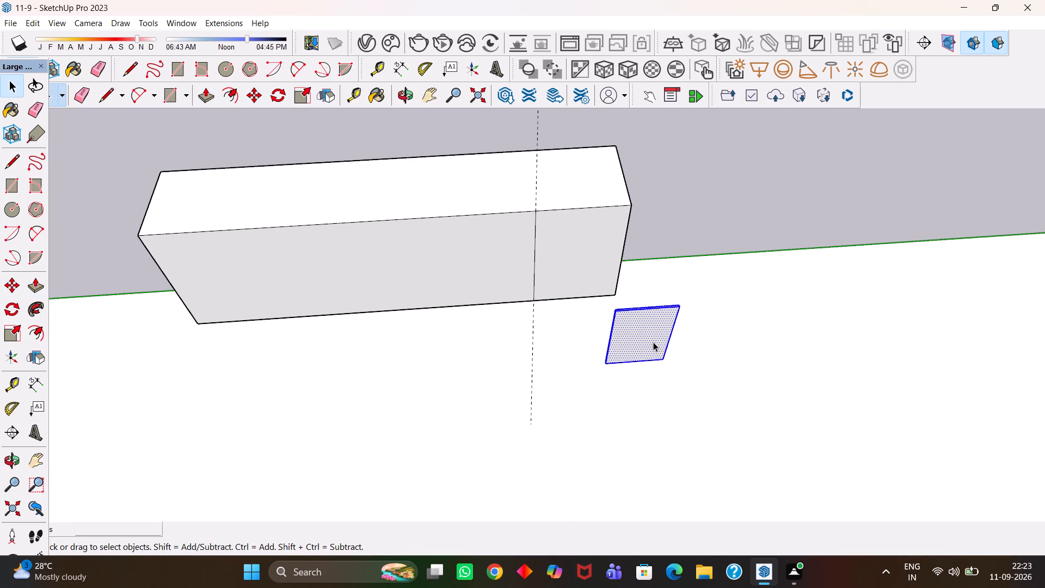
right_click(653, 342)
left_click(701, 447)
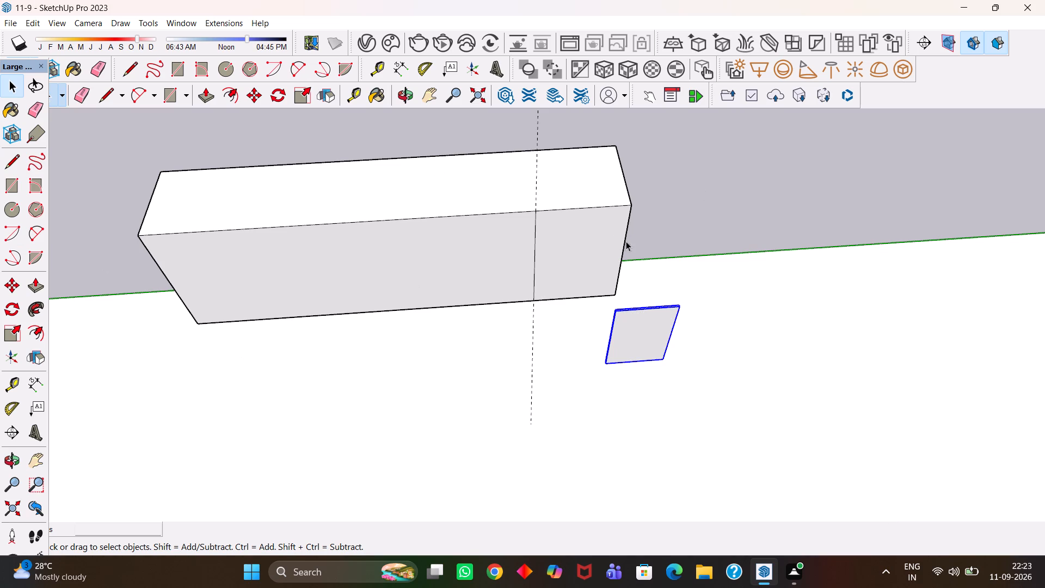
Move the panel group by its upper corner onto the matching end corner of the box's front face.
scroll(638, 307, "up", 2)
middle_click_drag(635, 307, 632, 325)
scroll(632, 325, "up", 2)
key("m")
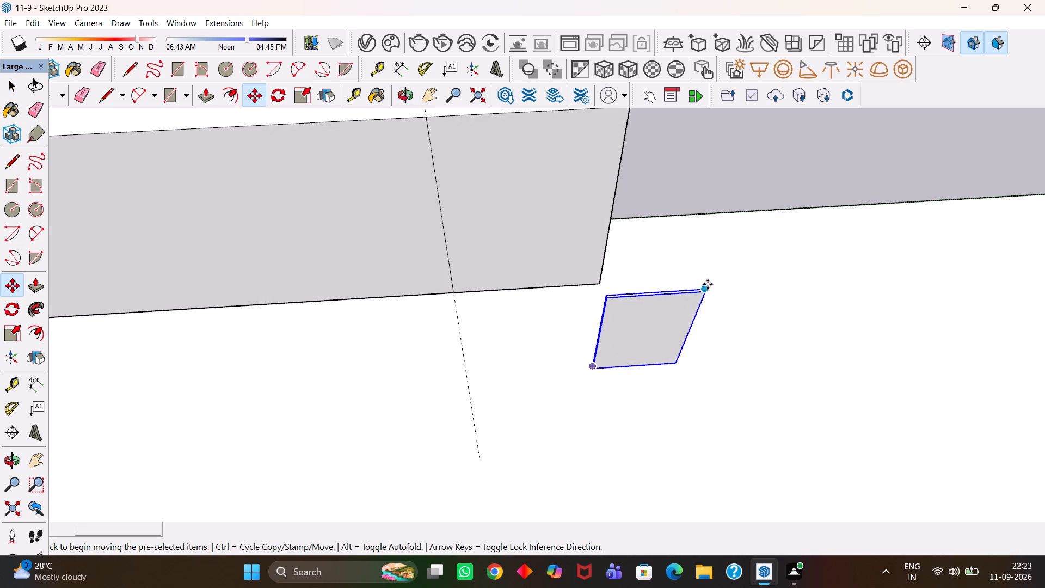
left_click(708, 284)
scroll(595, 220, "down", 5)
left_click(611, 158)
scroll(614, 155, "up", 2)
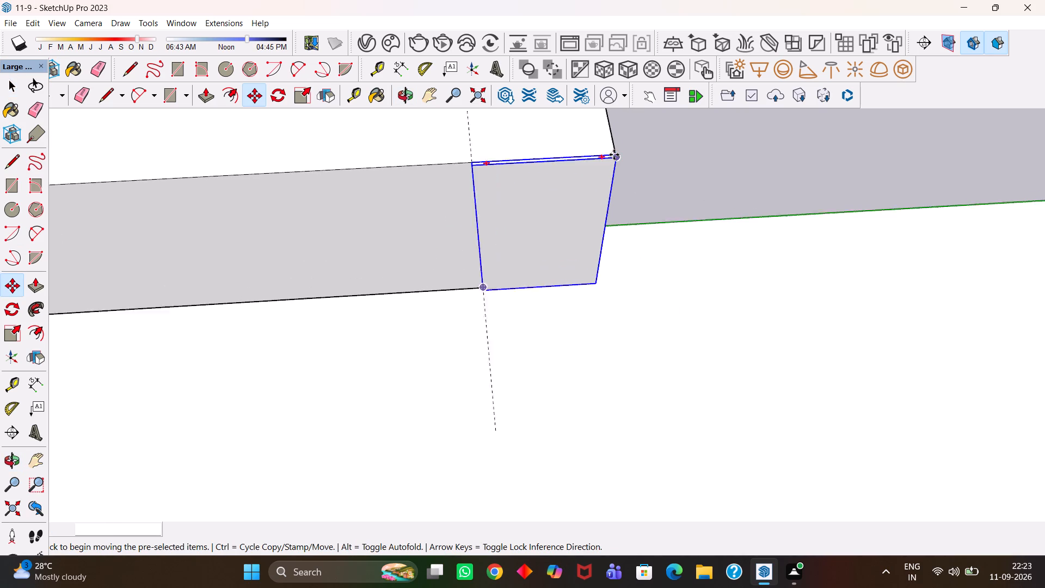
scroll(614, 155, "up", 7)
scroll(614, 155, "down", 9)
Inside the panel group, push the narrow side face at the guide line inward 5 mm to leave a gap.
middle_click_drag(475, 231, 538, 228)
scroll(535, 229, "up", 3)
key("h")
middle_click_drag(432, 230, 477, 234)
scroll(437, 231, "up", 1)
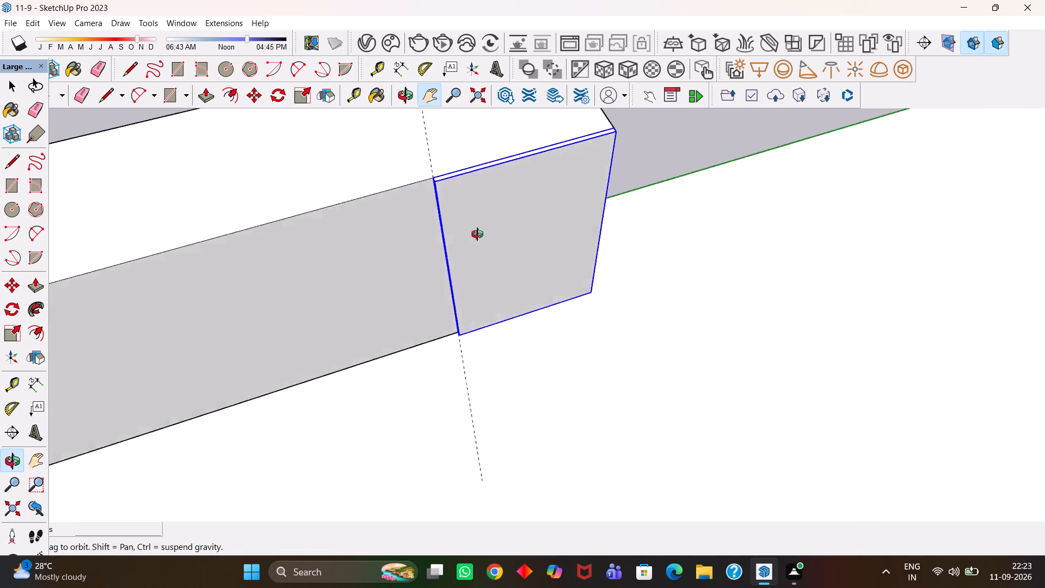
middle_click_drag(477, 234, 548, 224)
scroll(477, 234, "up", 2)
left_click_drag(349, 207, 502, 249)
scroll(564, 297, "up", 6)
key("space")
double_click(536, 283)
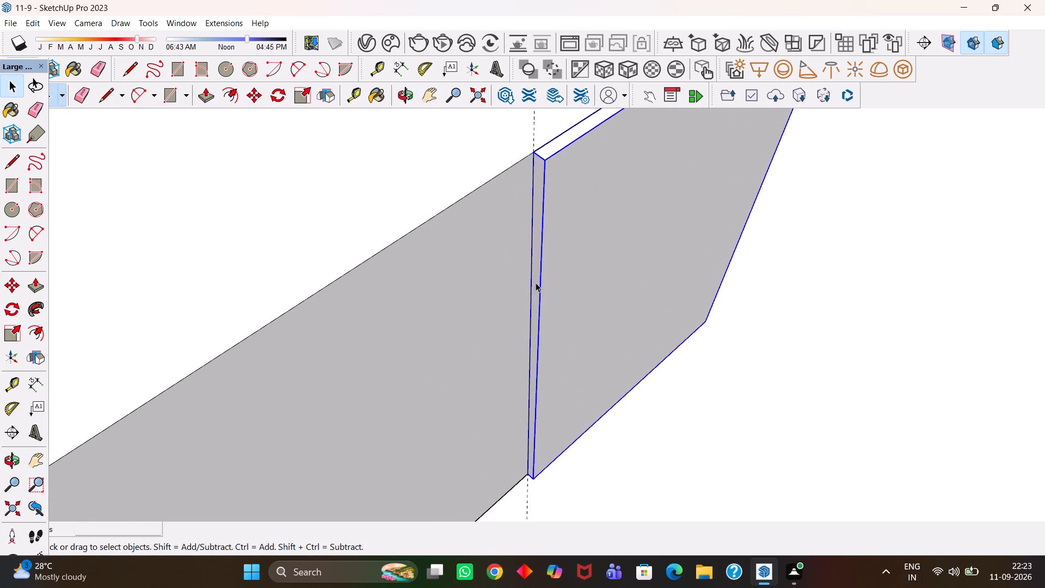
left_click(536, 283)
key("p")
left_click(536, 283)
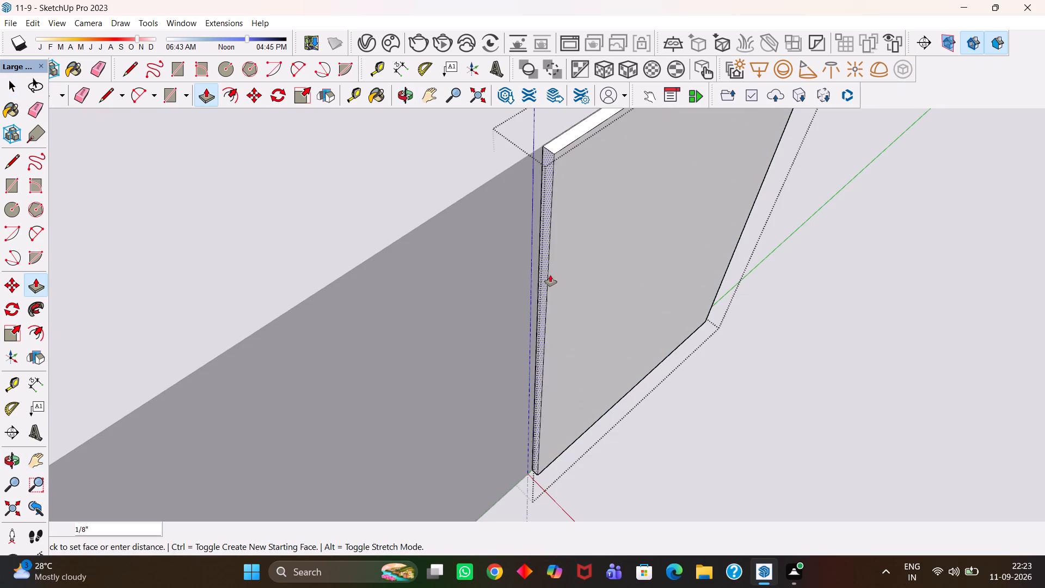
type("5mm")
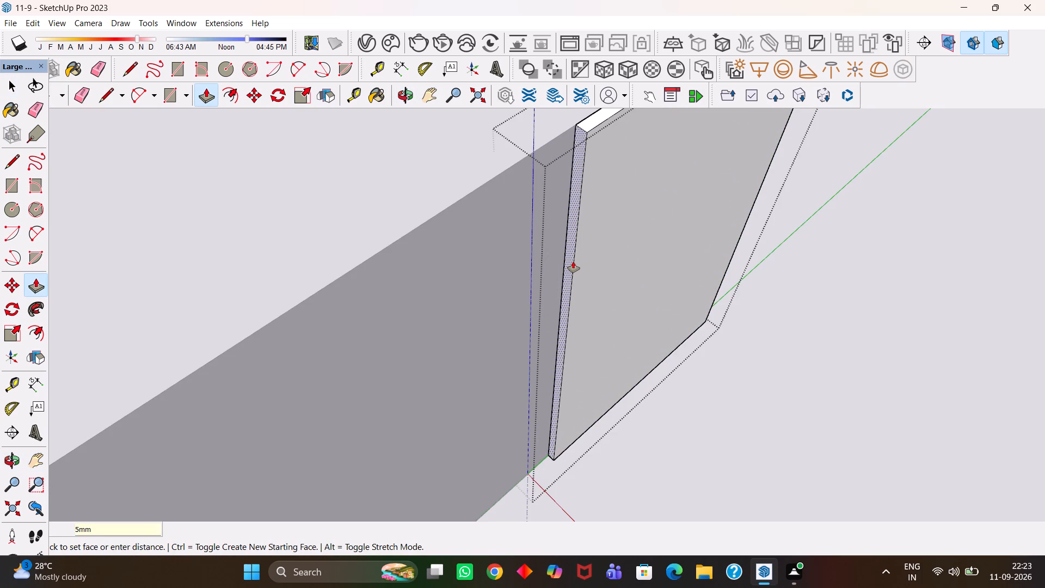
key("Return")
key("h")
scroll(573, 261, "down", 18)
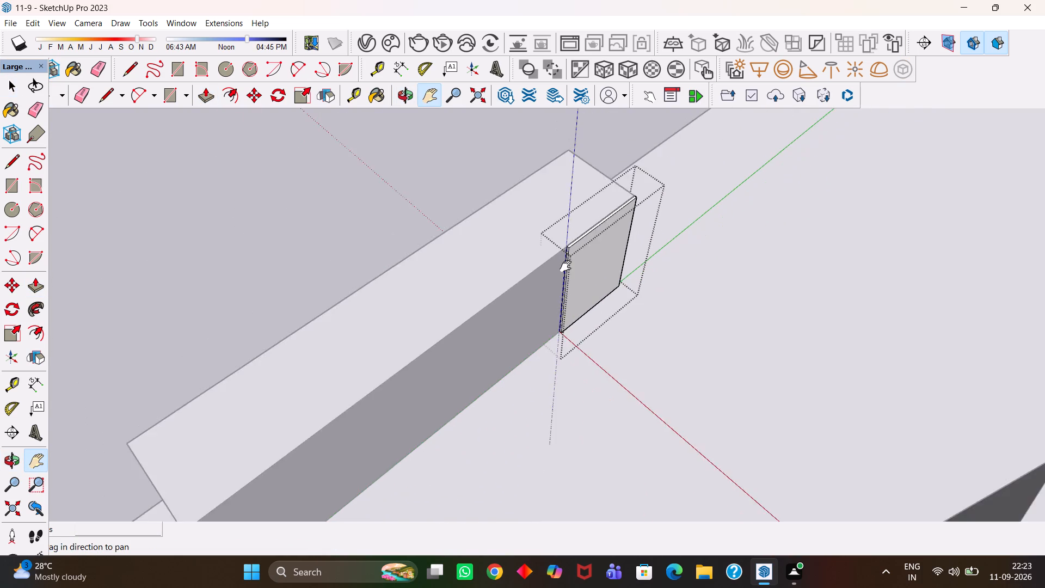
scroll(565, 266, "down", 10)
scroll(637, 315, "up", 1)
middle_click_drag(637, 315, 514, 311)
scroll(514, 313, "up", 2)
key("space")
left_click(684, 182)
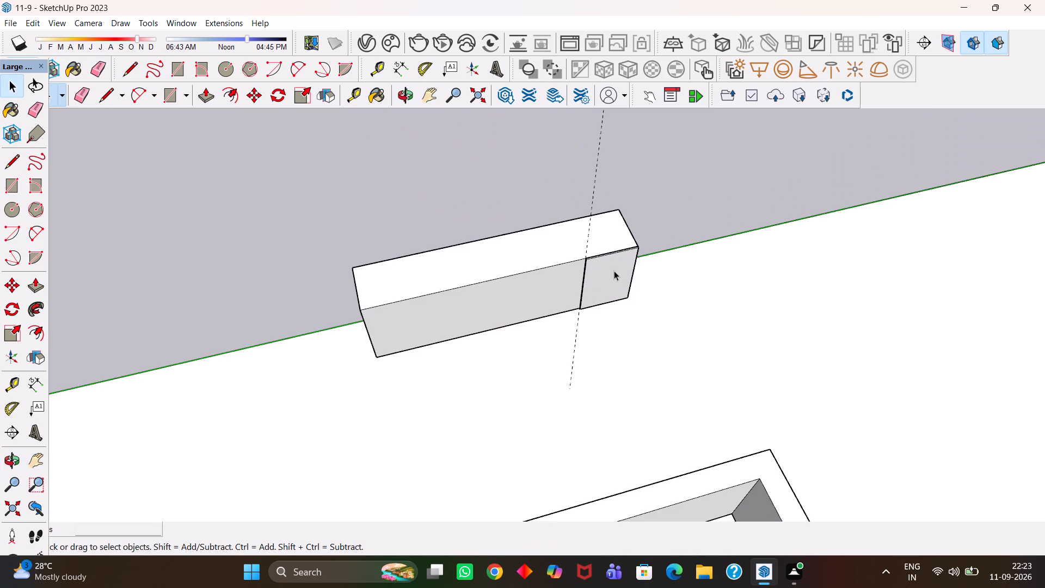
Copy the panel group along the box's front face to the opposite end corner, about 8' 5" away.
left_click(614, 271)
scroll(602, 266, "up", 10)
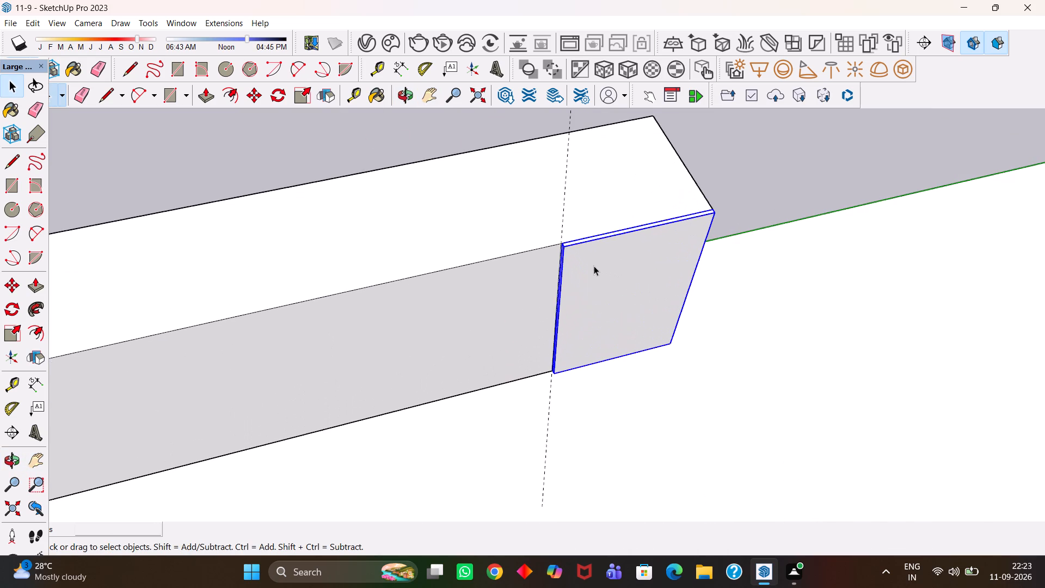
scroll(594, 266, "up", 1)
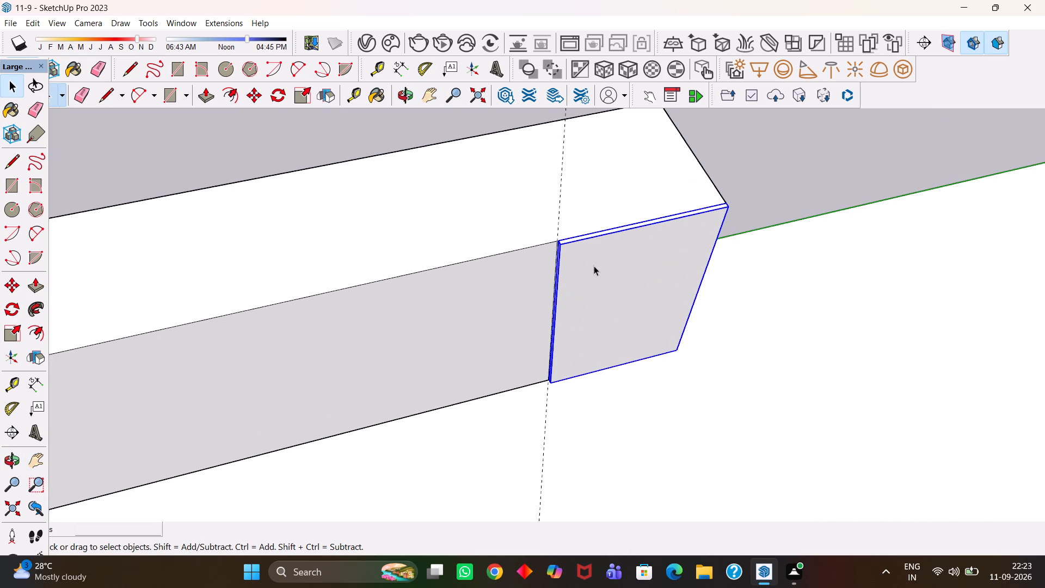
scroll(594, 266, "down", 4)
middle_click_drag(593, 266, 560, 272)
scroll(560, 272, "up", 7)
key("m")
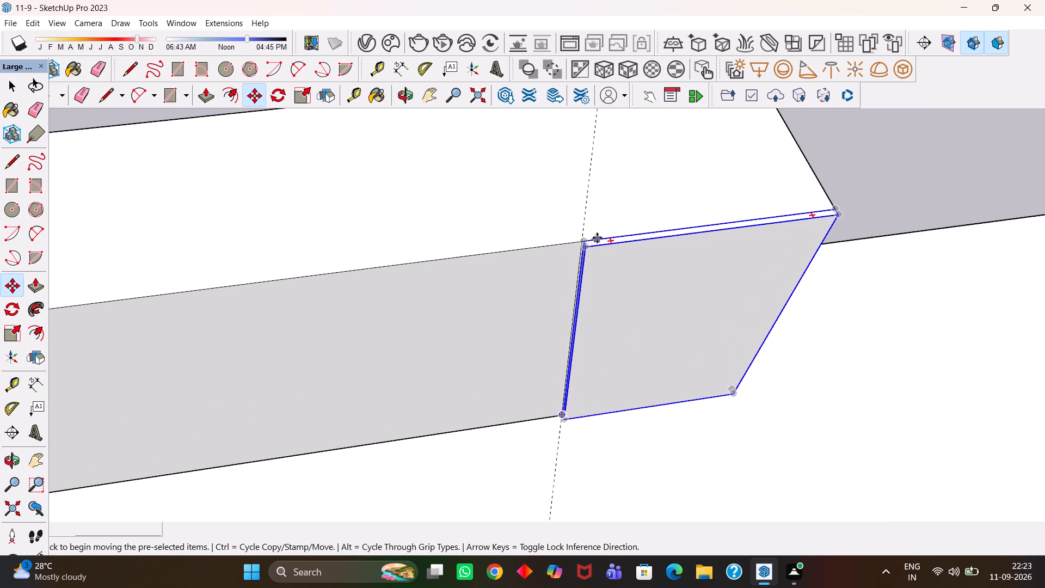
left_click(582, 237)
key("h")
scroll(489, 250, "down", 2)
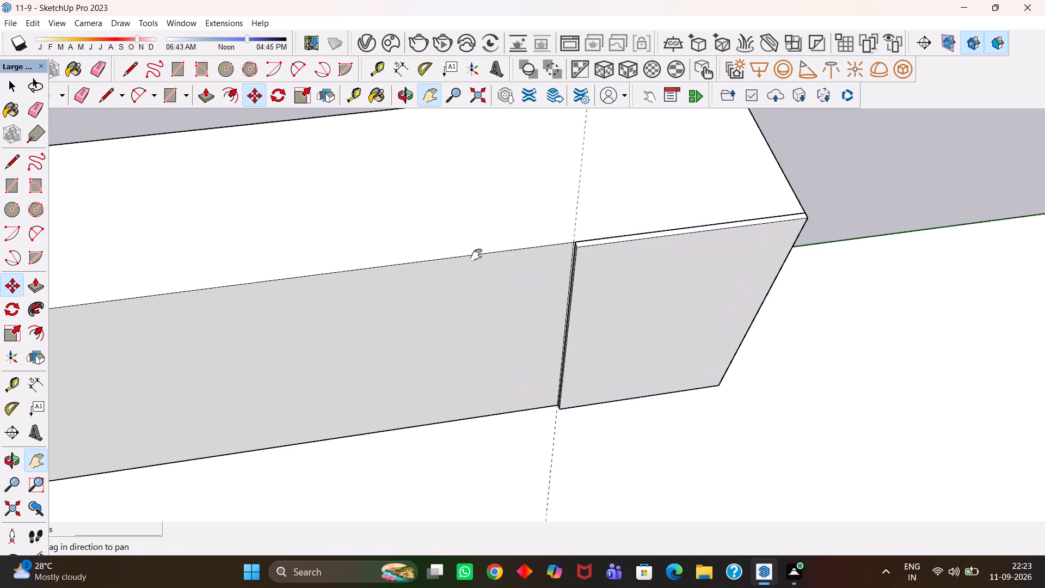
scroll(476, 255, "down", 4)
left_click_drag(315, 254, 532, 225)
left_click_drag(348, 247, 446, 246)
scroll(376, 267, "up", 5)
left_click_drag(314, 279, 484, 266)
scroll(303, 298, "up", 1)
middle_click_drag(303, 298, 343, 302)
scroll(343, 302, "up", 1)
left_click_drag(298, 320, 414, 288)
middle_click_drag(404, 315, 415, 315)
scroll(404, 315, "up", 2)
key("Escape")
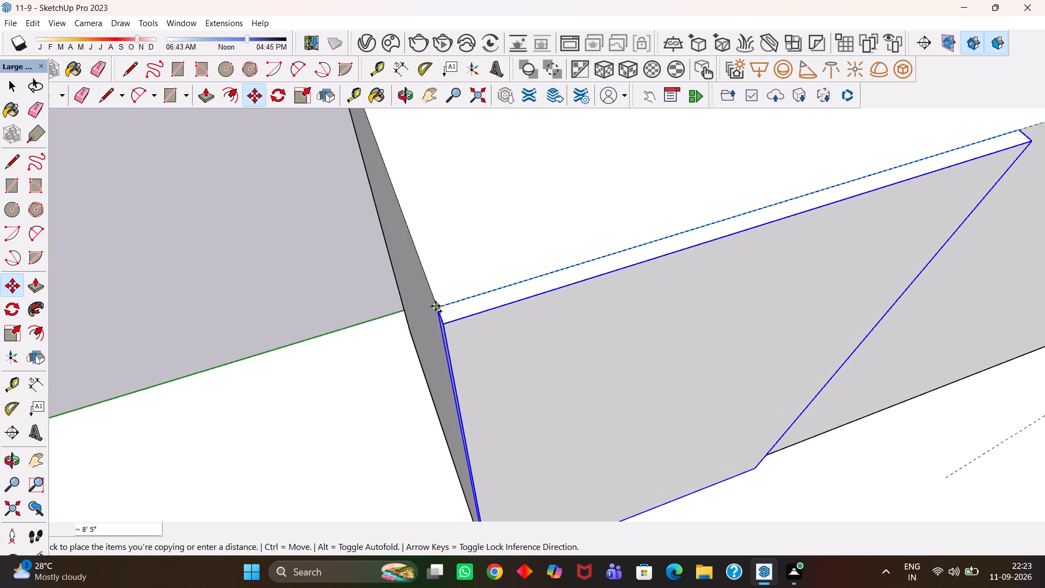
left_click(437, 307)
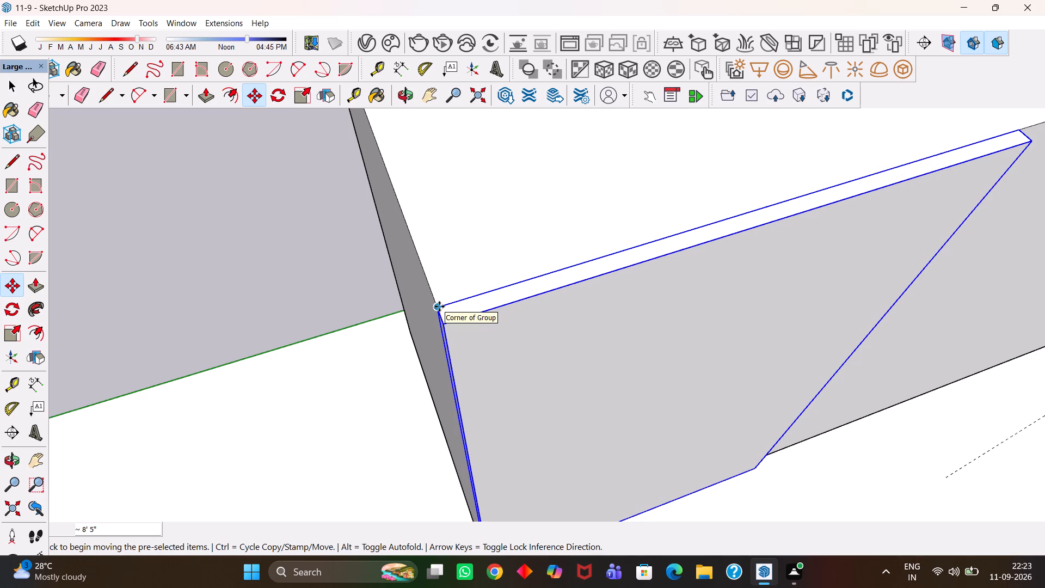
Divide the copied panel's spacing by 4 so five equal front panels line the box.
type("/5")
key("Return")
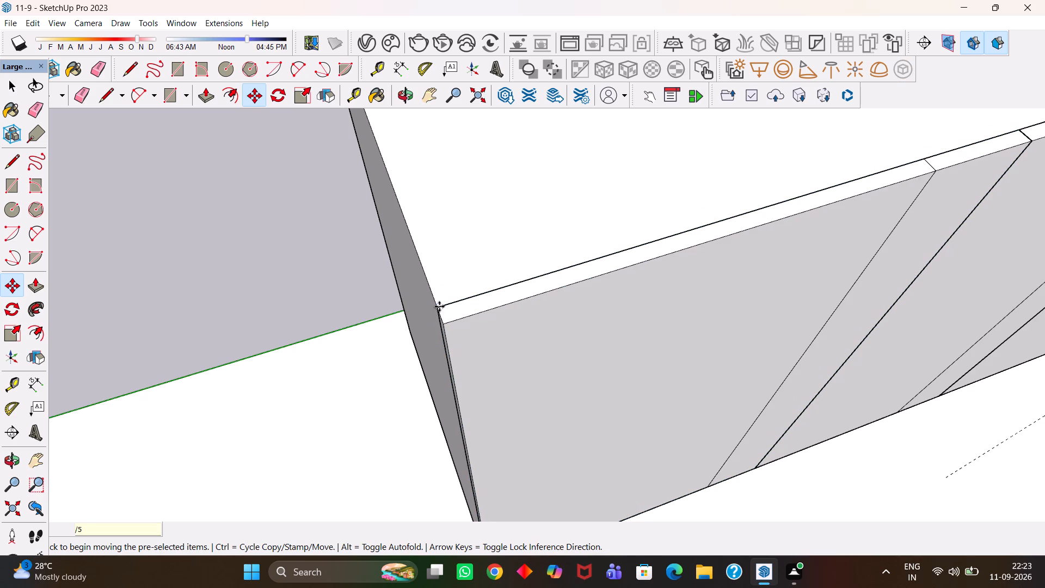
type("/4")
key("Return")
Erase the dashed guide line running across the box.
key("h")
scroll(448, 295, "down", 20)
scroll(571, 332, "up", 1)
scroll(447, 287, "down", 7)
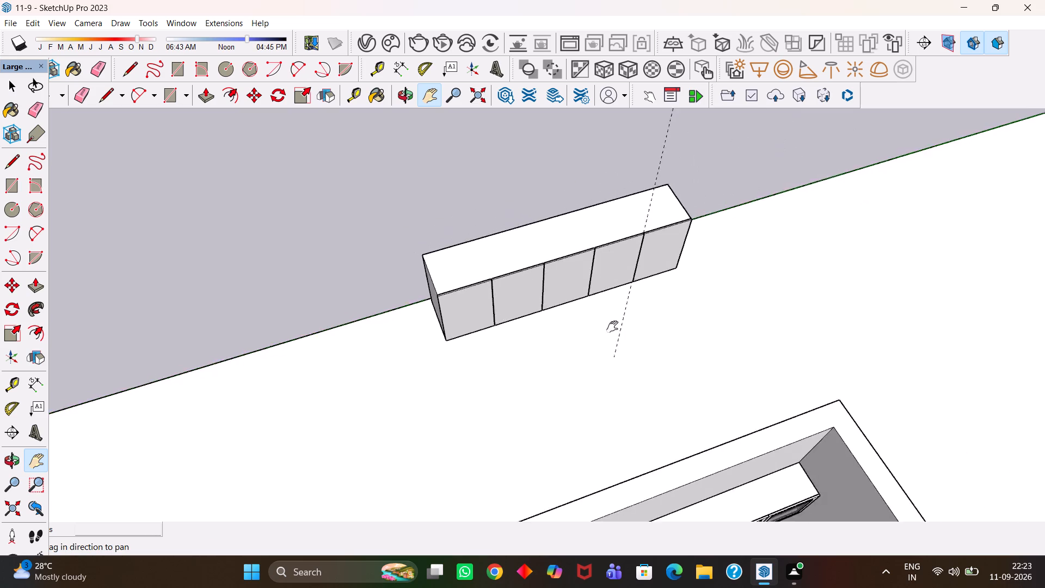
middle_click_drag(605, 327, 557, 332)
key("e")
left_click_drag(646, 353, 598, 342)
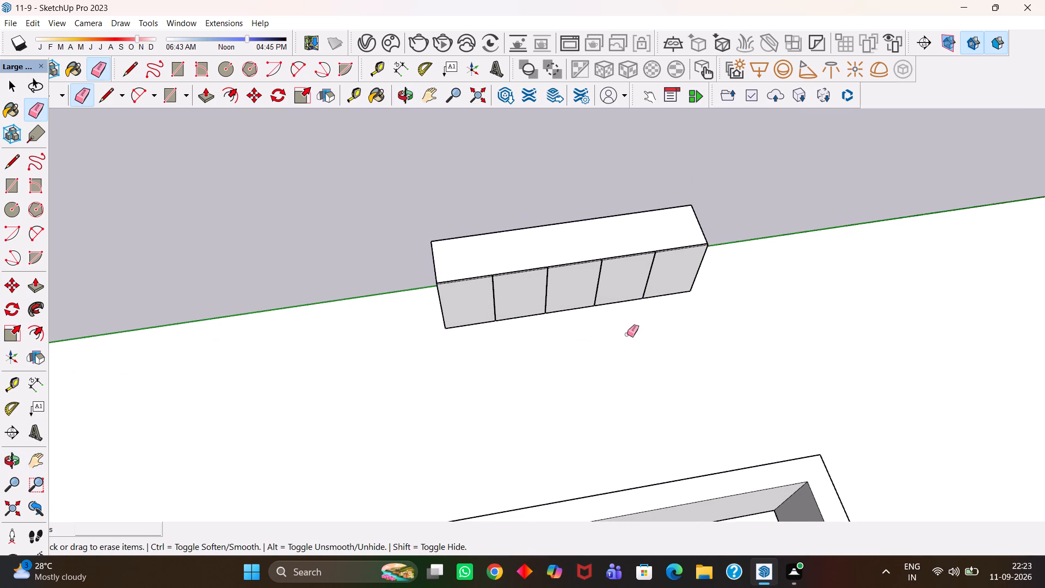
Select the whole box together with its five front panels and make them one group.
middle_click_drag(627, 334, 585, 366)
scroll(586, 365, "up", 2)
key("h")
left_click_drag(588, 301, 519, 356)
scroll(504, 337, "down", 5)
middle_click_drag(480, 323, 484, 354)
scroll(482, 342, "up", 3)
key("space")
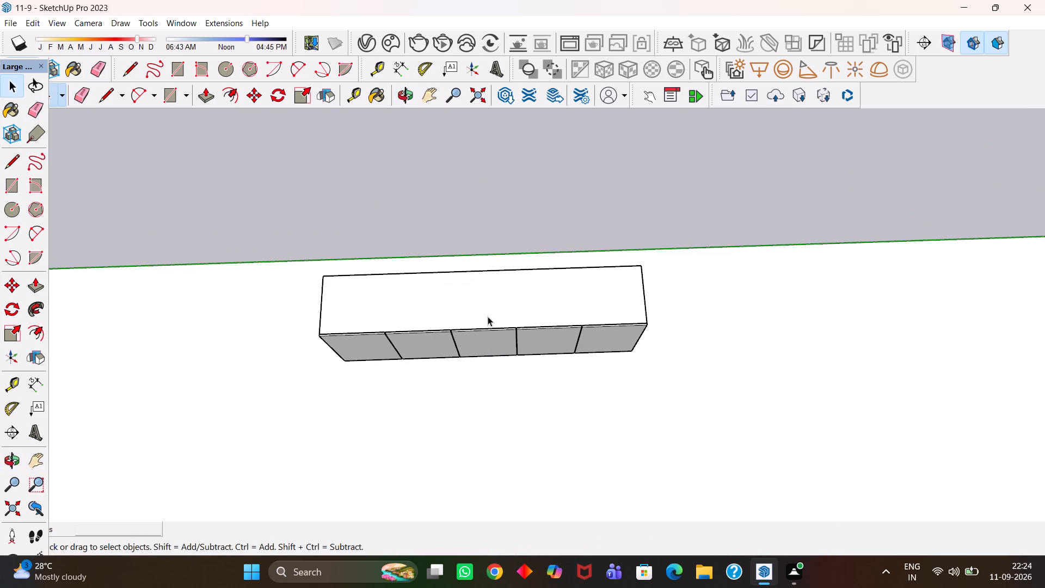
triple_click(489, 311)
left_click(489, 311)
left_click(361, 351, "ctrl")
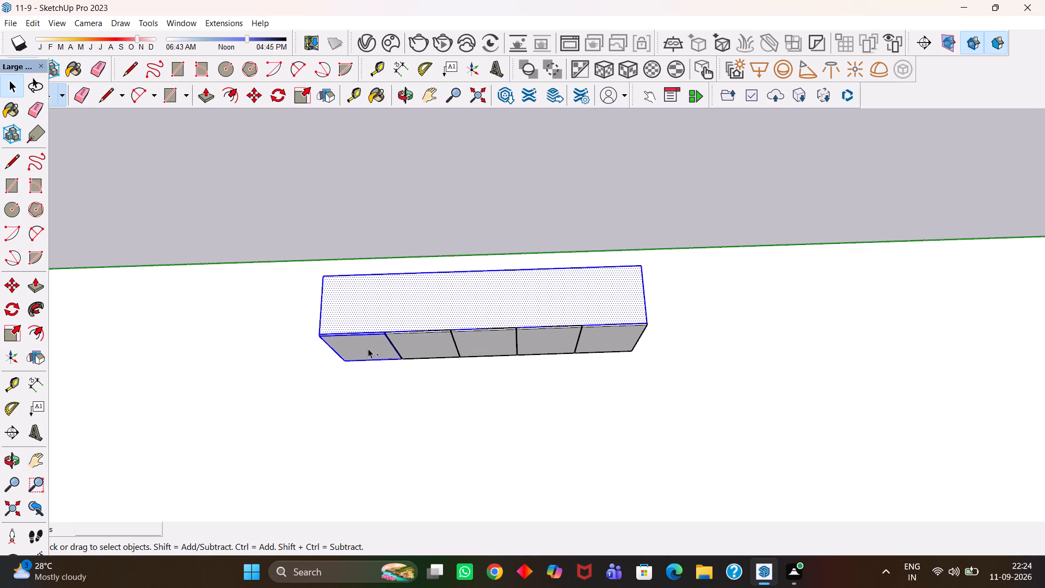
left_click(417, 346, "ctrl")
left_click(491, 342, "ctrl")
left_click(532, 339, "ctrl")
left_click(595, 334, "ctrl")
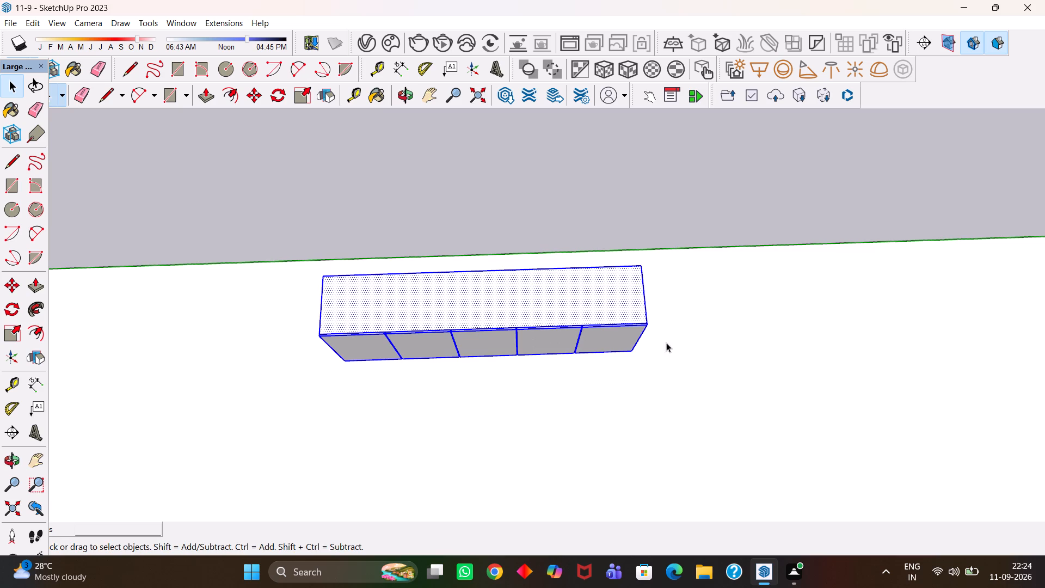
middle_click_drag(666, 342, 476, 302)
right_click(533, 321)
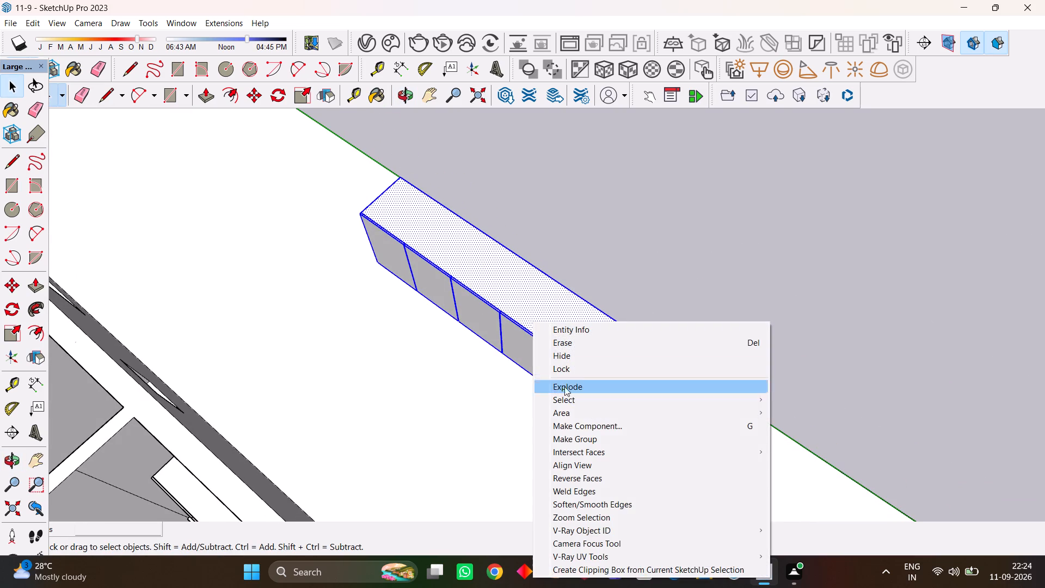
left_click(579, 439)
Move the cabinet group by its top back corner onto the kitchen's inner wall corner, above the glass-door wall units.
scroll(514, 336, "down", 4)
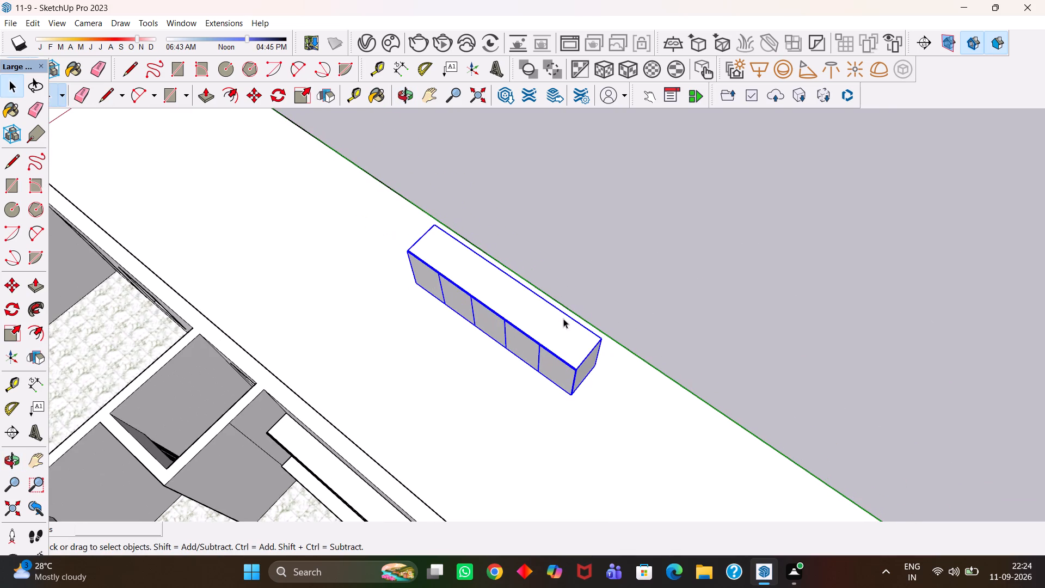
scroll(458, 305, "down", 2)
middle_click_drag(450, 320, 550, 331)
scroll(550, 331, "up", 1)
key("m")
left_click(411, 266)
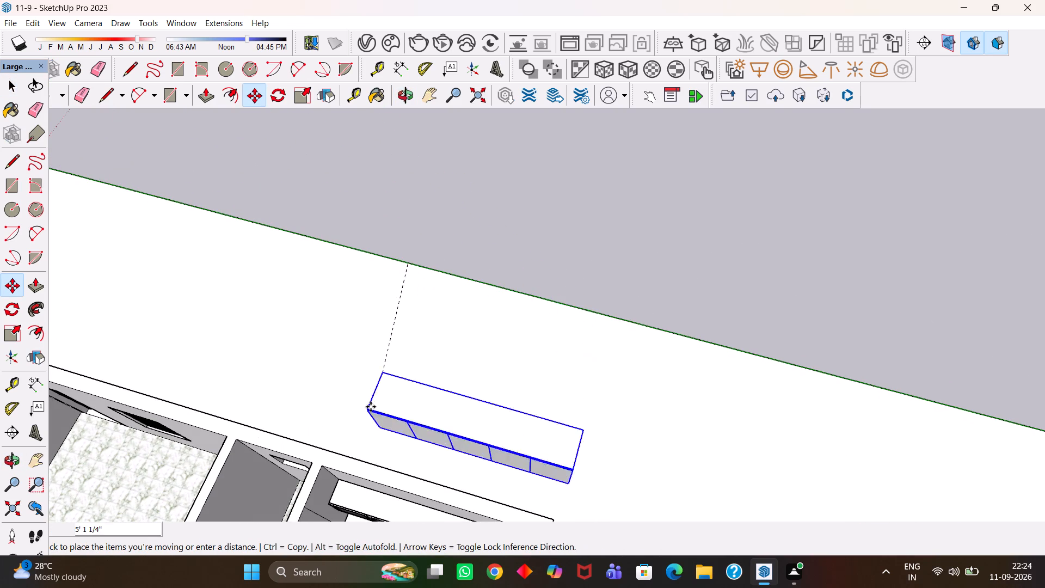
left_click(324, 468)
Examine how the placed cabinet sits above the kitchen's glass-door wall units, and clear the selection.
key("h")
scroll(384, 403, "down", 5)
middle_click_drag(382, 456, 422, 453)
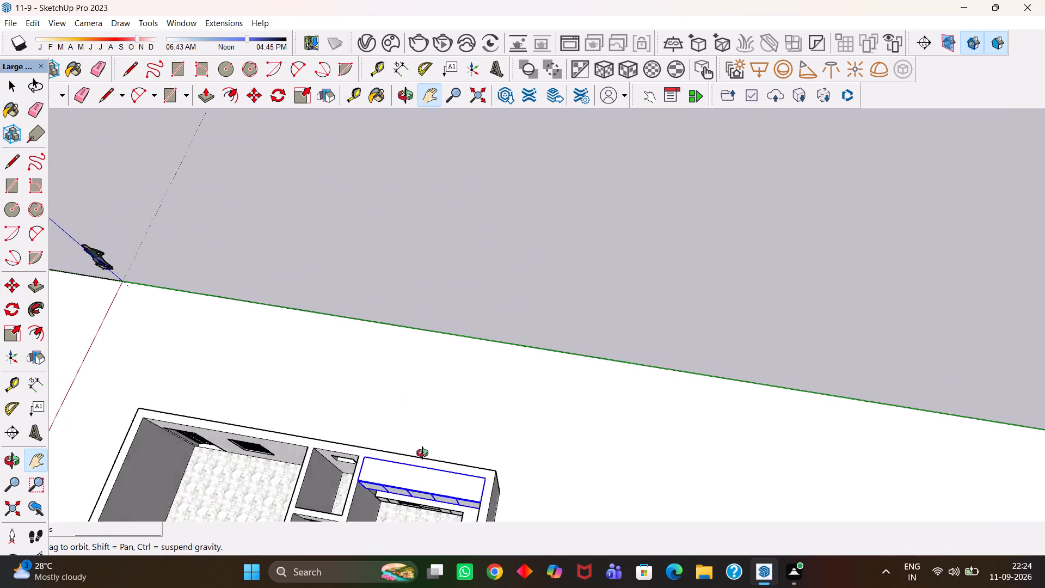
middle_click_drag(422, 453, 426, 450)
scroll(425, 450, "up", 4)
key("h")
left_click_drag(434, 465, 499, 274)
scroll(497, 271, "down", 4)
middle_click_drag(467, 316, 551, 287)
scroll(514, 314, "up", 10)
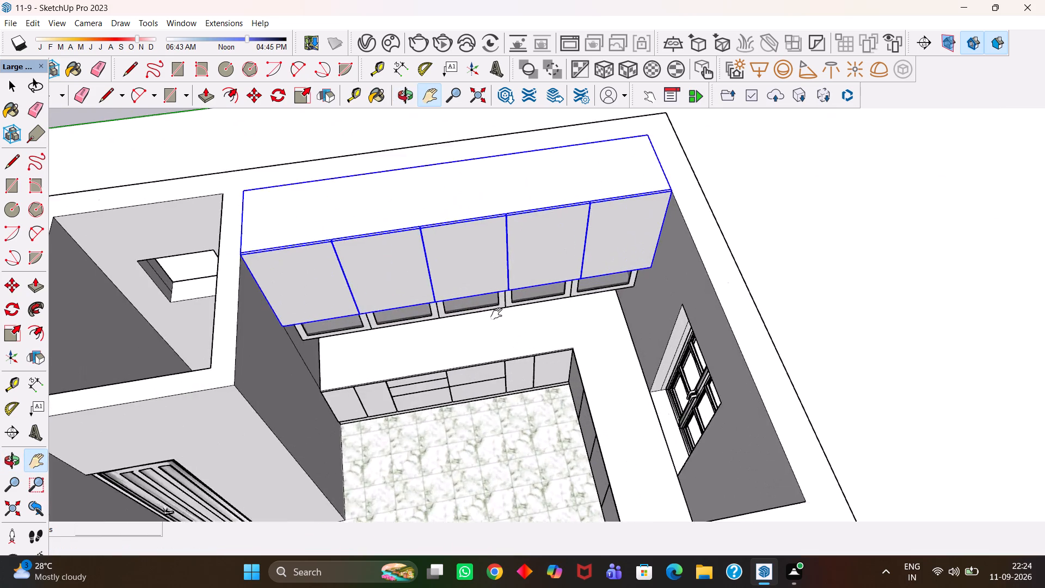
scroll(496, 314, "up", 2)
middle_click_drag(481, 332, 620, 255)
scroll(581, 202, "up", 6)
middle_click_drag(470, 300, 484, 250)
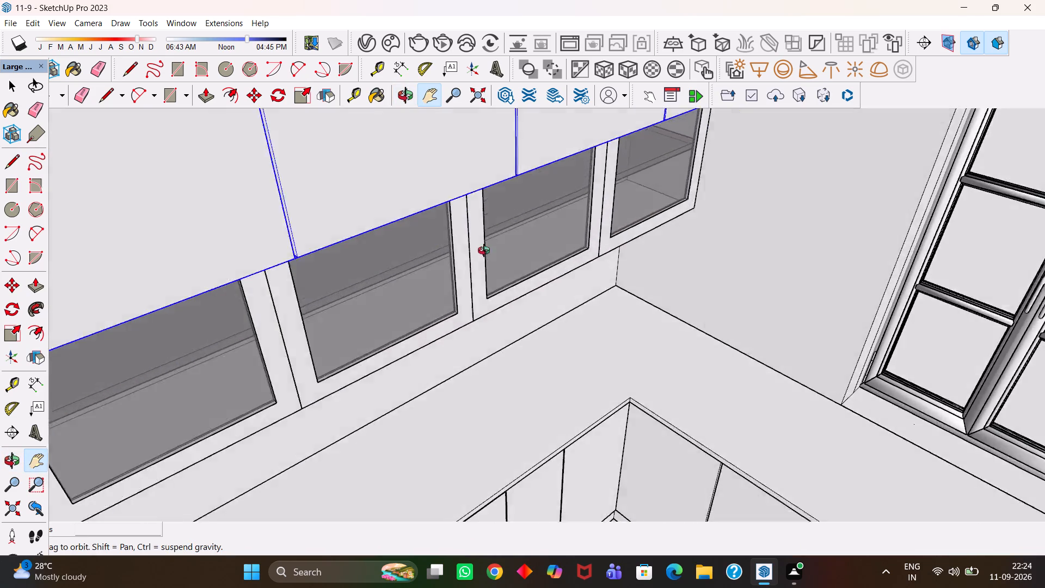
middle_click_drag(484, 250, 459, 319)
scroll(457, 327, "down", 6)
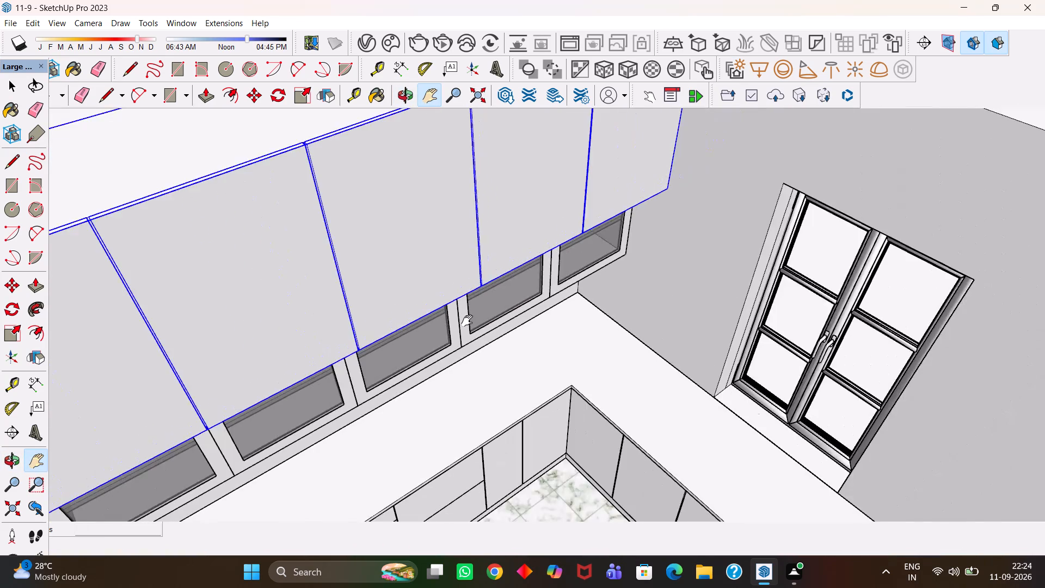
scroll(467, 321, "down", 13)
middle_click_drag(526, 317, 395, 332)
scroll(394, 335, "down", 5)
key("h")
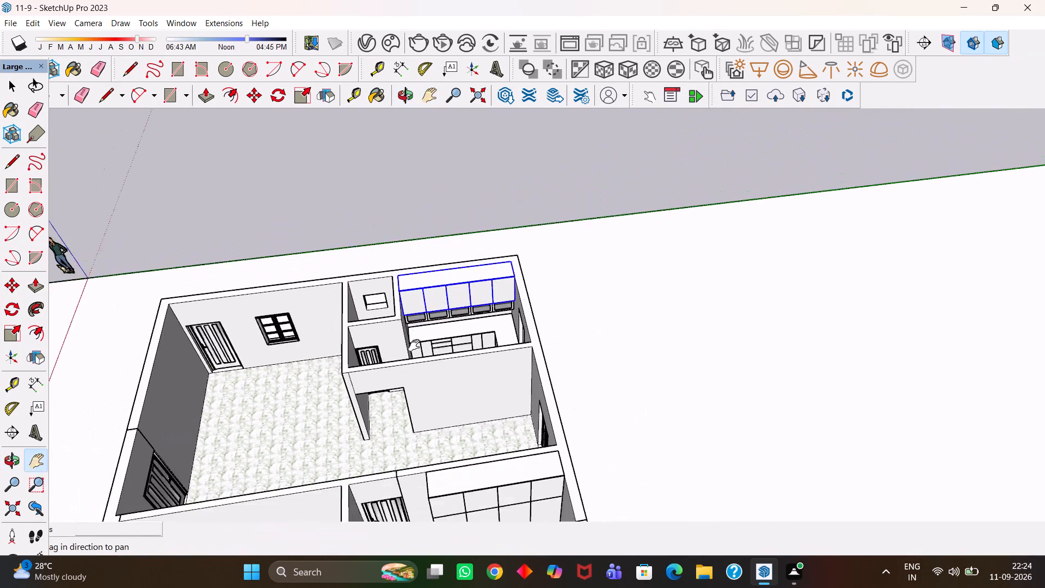
scroll(414, 345, "down", 1)
left_click_drag(411, 314, 461, 351)
scroll(466, 351, "down", 10)
middle_click_drag(473, 353, 460, 368)
scroll(461, 368, "up", 4)
key("space")
left_click(484, 223)
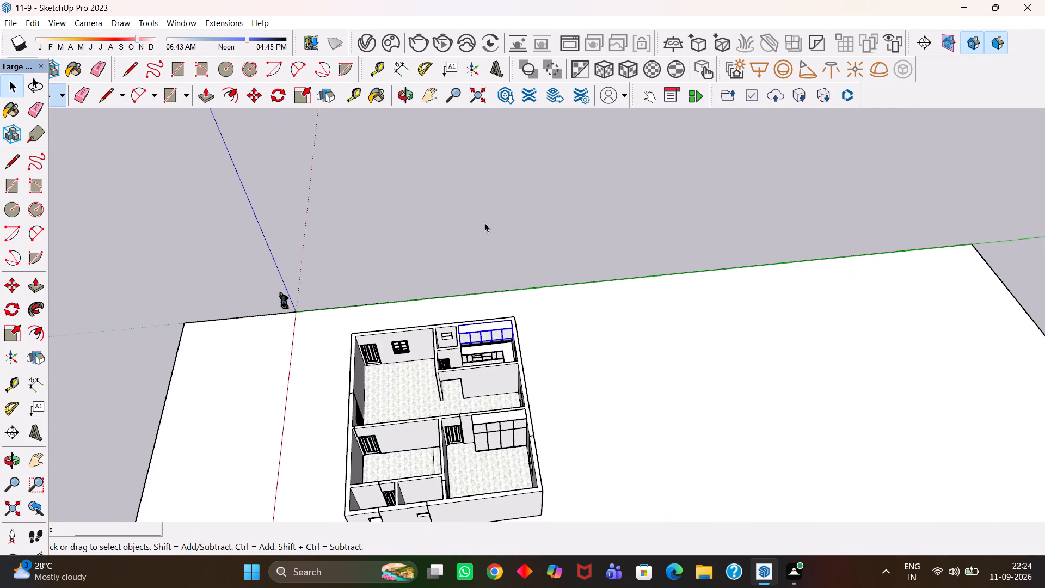
Examine the rooms of the house, ending at the room with the narrow strip marked on its floor.
scroll(502, 342, "up", 6)
key("h")
scroll(486, 358, "down", 5)
left_click_drag(483, 405, 527, 296)
scroll(531, 336, "up", 4)
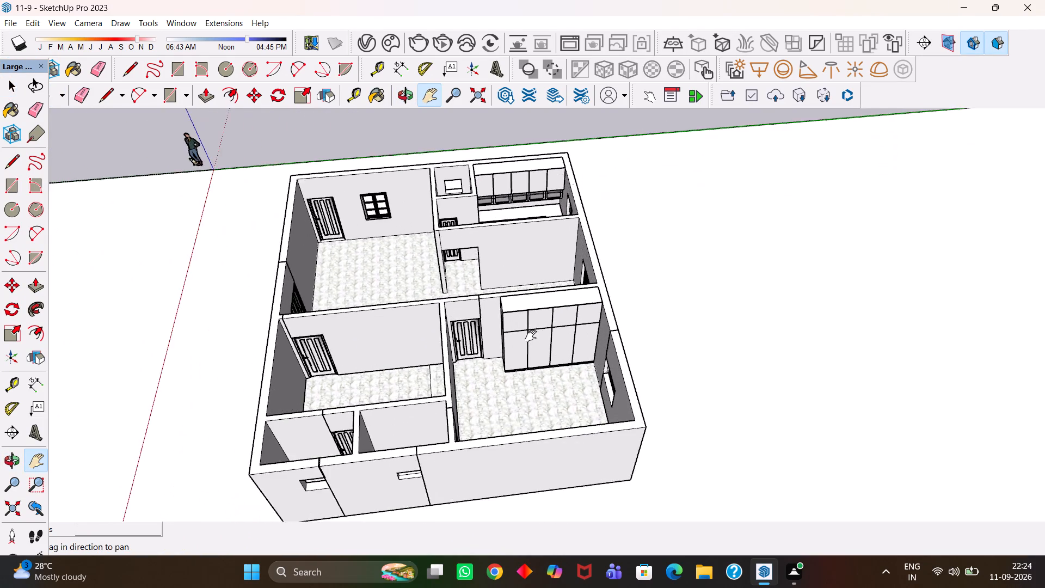
middle_click_drag(530, 341, 506, 439)
scroll(506, 439, "up", 3)
key("h")
scroll(506, 439, "down", 4)
left_click_drag(420, 413, 575, 383)
scroll(540, 379, "up", 4)
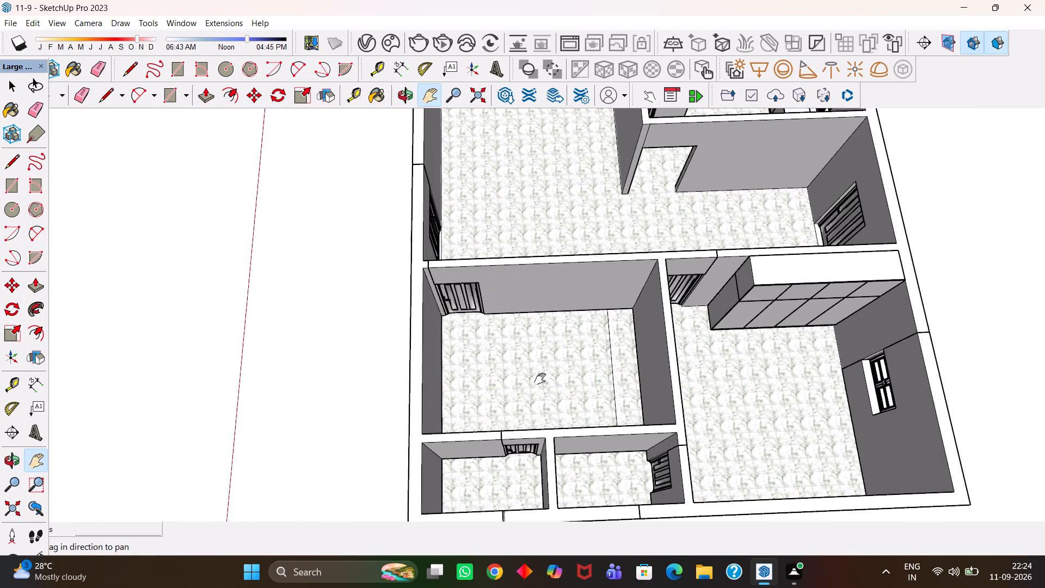
scroll(540, 379, "up", 1)
scroll(540, 379, "down", 4)
middle_click_drag(505, 379, 718, 363)
scroll(630, 403, "up", 5)
middle_click_drag(551, 294, 712, 339)
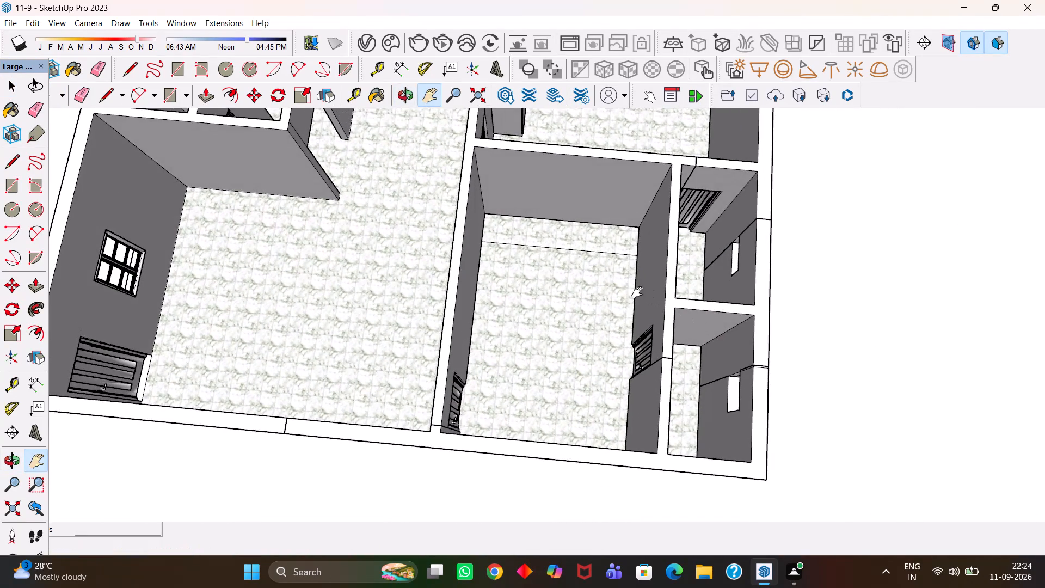
scroll(619, 289, "up", 5)
scroll(619, 289, "down", 9)
scroll(621, 308, "up", 1)
middle_click_drag(621, 308, 534, 324)
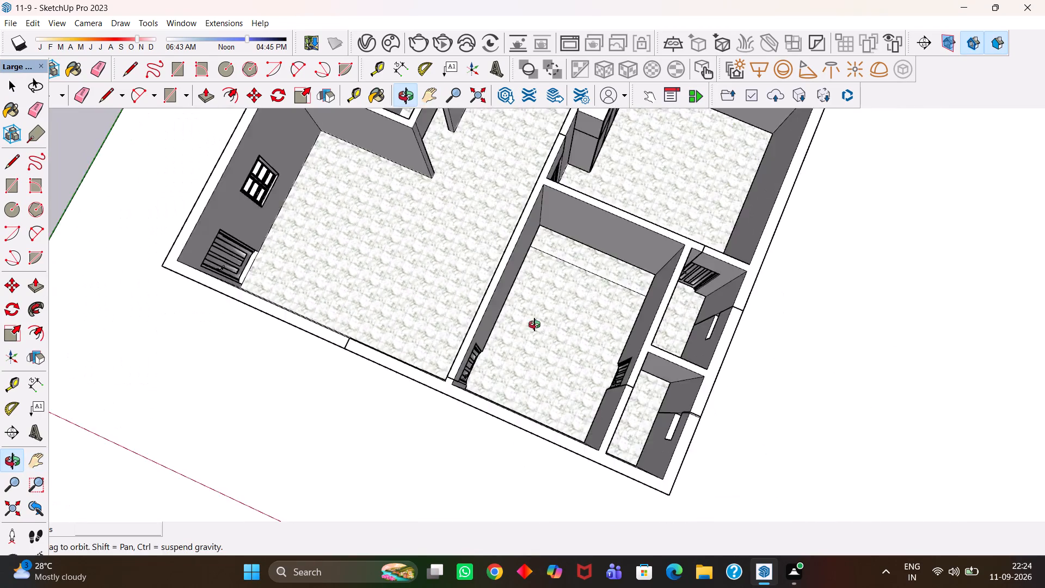
middle_click_drag(534, 324, 431, 272)
scroll(568, 305, "up", 5)
left_click_drag(618, 291, 570, 335)
scroll(520, 330, "down", 3)
middle_click_drag(513, 333, 544, 348)
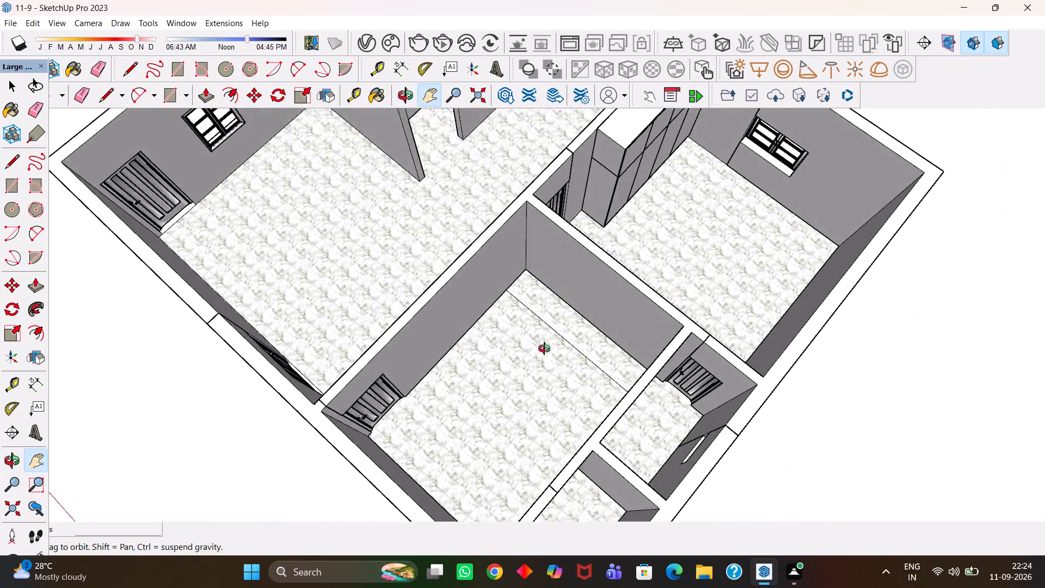
middle_click_drag(544, 348, 596, 350)
scroll(567, 353, "up", 5)
scroll(579, 316, "down", 7)
middle_click_drag(507, 330, 604, 327)
scroll(591, 331, "up", 2)
scroll(602, 319, "down", 4)
middle_click_drag(522, 323, 596, 332)
scroll(582, 333, "up", 1)
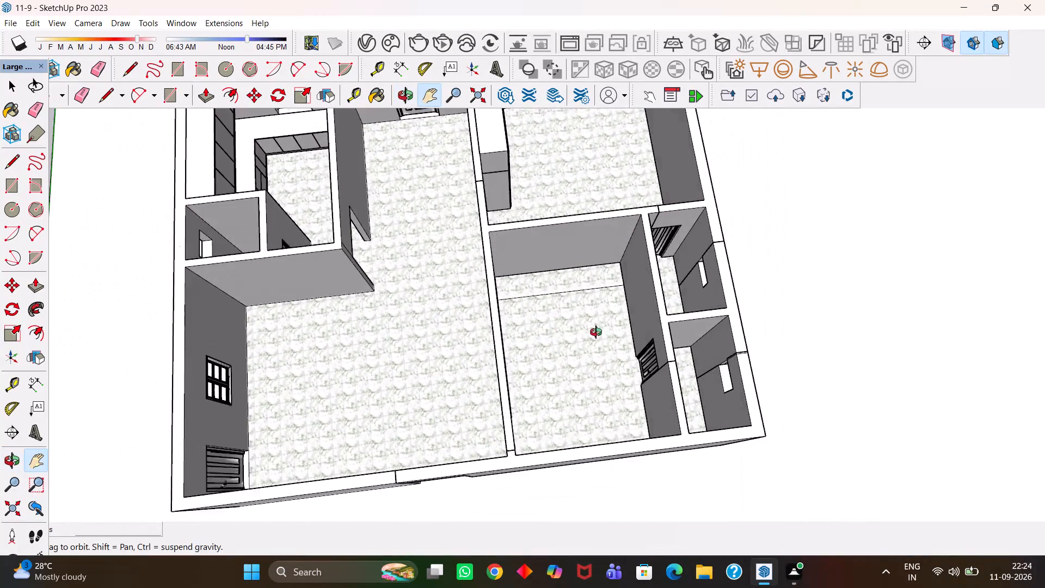
middle_click_drag(596, 332, 601, 329)
scroll(596, 332, "up", 4)
left_click_drag(591, 317, 591, 355)
scroll(591, 356, "up", 4)
middle_click_drag(592, 356, 564, 361)
scroll(564, 361, "down", 2)
Copy the narrow floor strip face from that room to the empty area outside the house.
key("space")
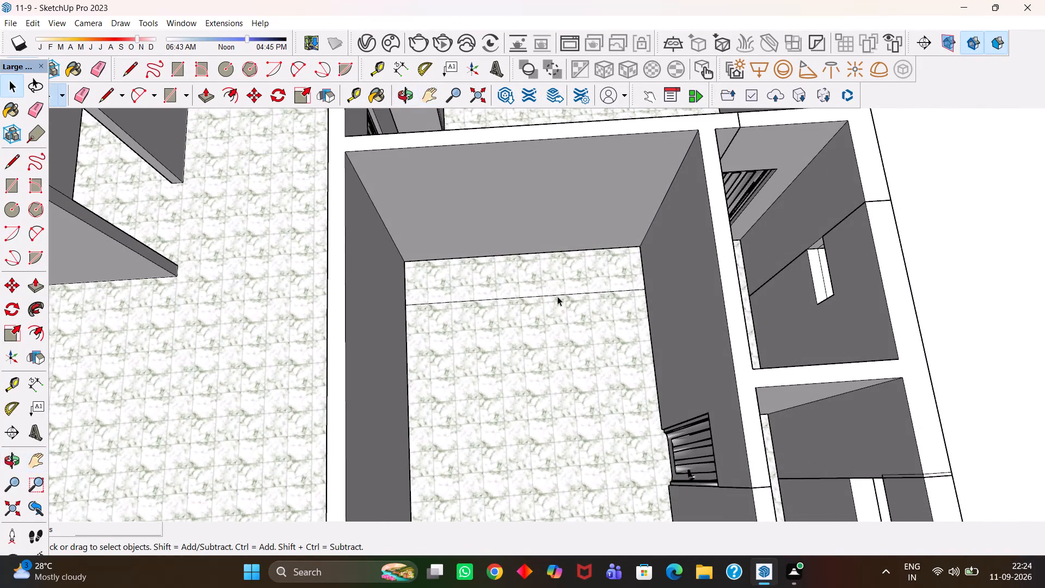
left_click(551, 278)
scroll(546, 287, "down", 7)
key("m")
left_click(549, 287)
scroll(549, 287, "down", 5)
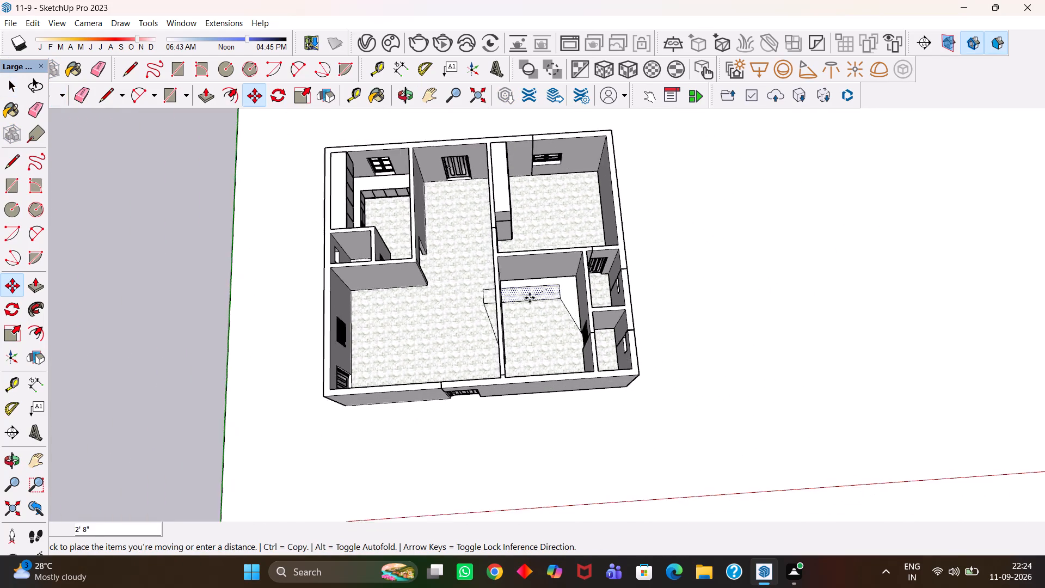
scroll(530, 298, "down", 4)
left_click(271, 333)
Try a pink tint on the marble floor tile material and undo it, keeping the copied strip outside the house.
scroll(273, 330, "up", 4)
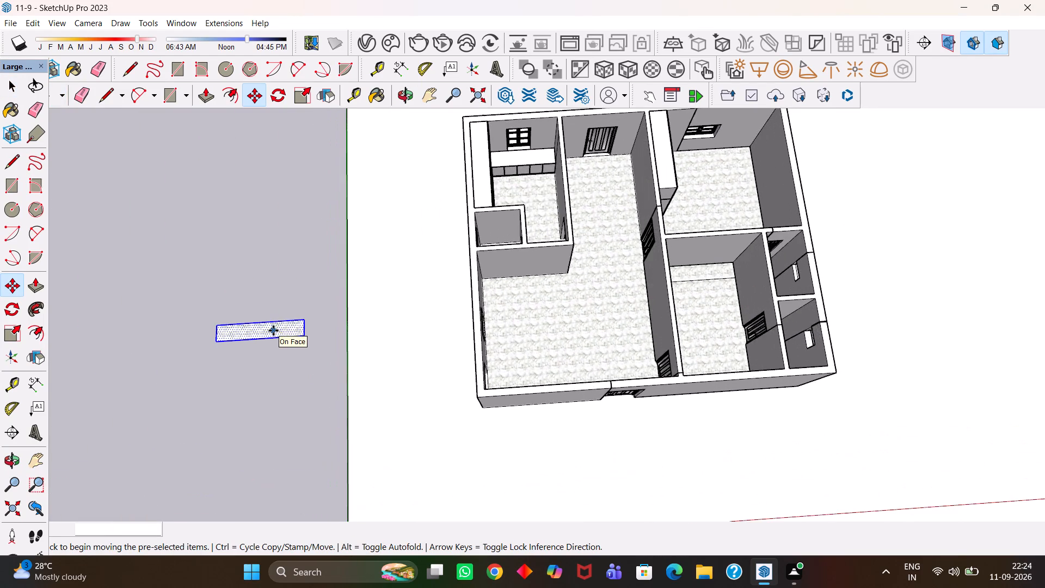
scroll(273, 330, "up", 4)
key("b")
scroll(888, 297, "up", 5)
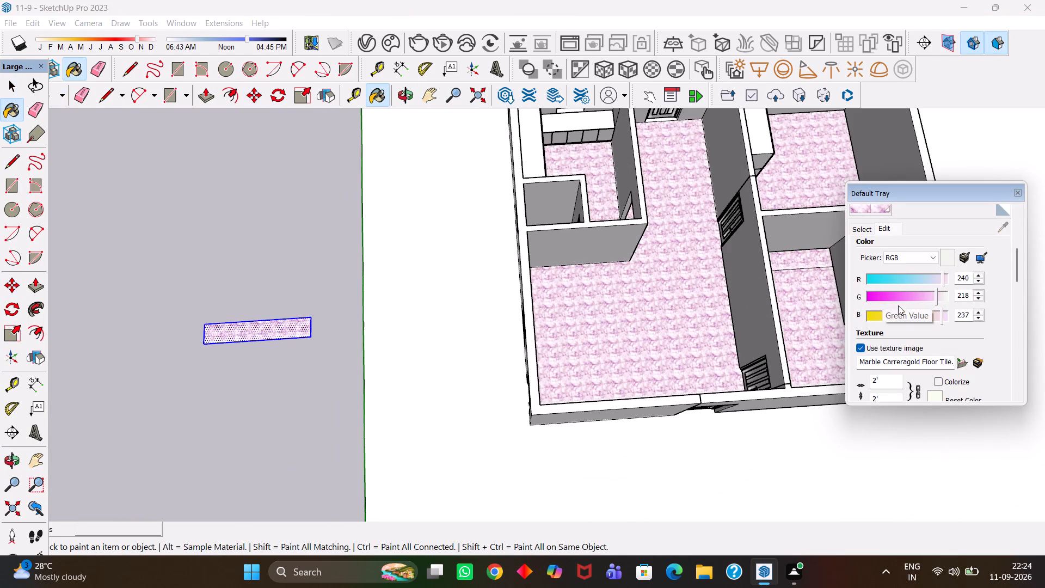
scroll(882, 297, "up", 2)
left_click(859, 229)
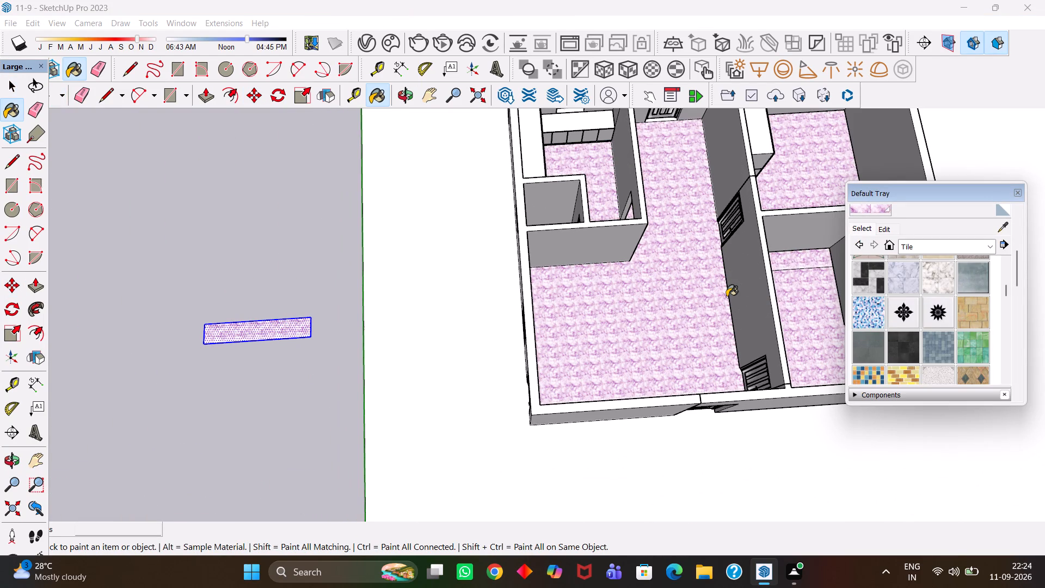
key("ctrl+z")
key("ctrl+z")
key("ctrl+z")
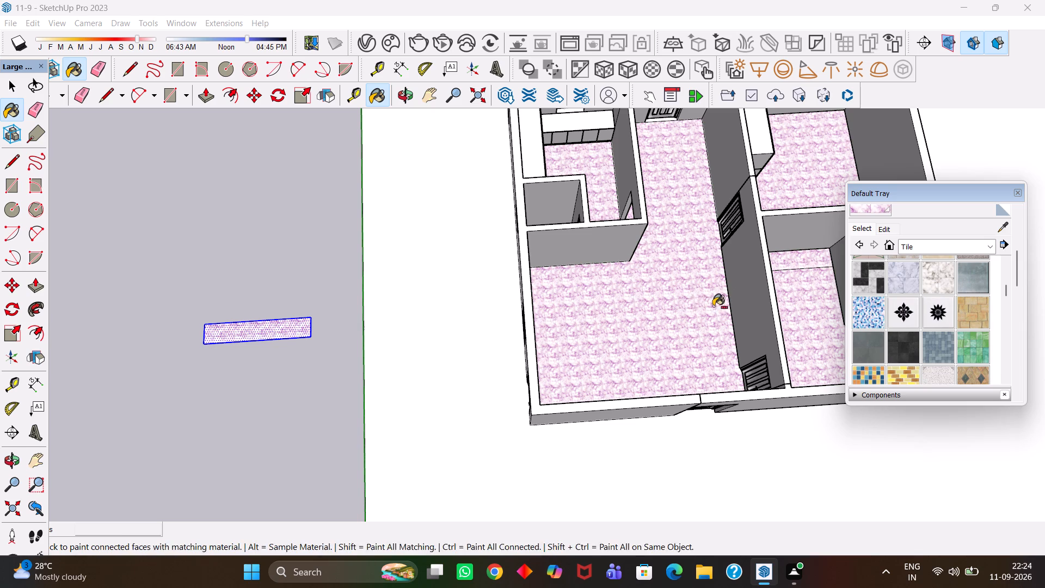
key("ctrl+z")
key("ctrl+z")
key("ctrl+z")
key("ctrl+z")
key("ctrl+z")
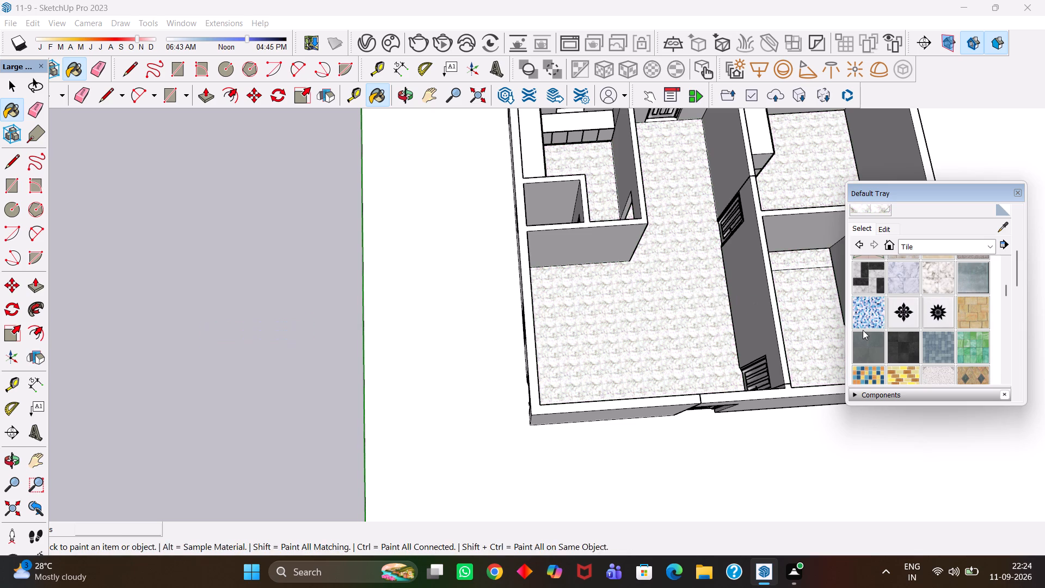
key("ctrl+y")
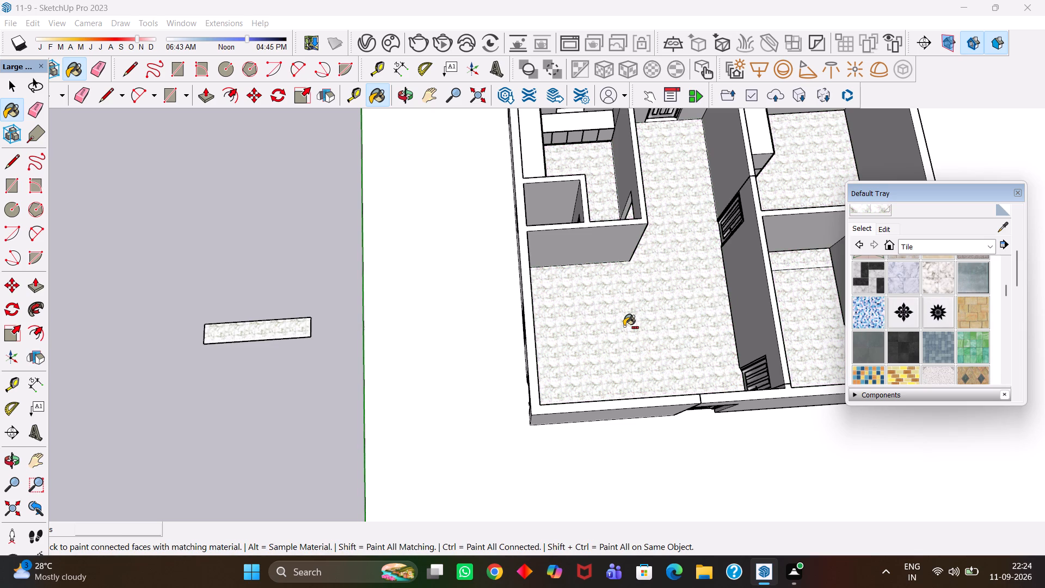
Paint the copied floor strip outside the house with plain white from the Colors material library.
left_click(860, 229)
left_click(929, 249)
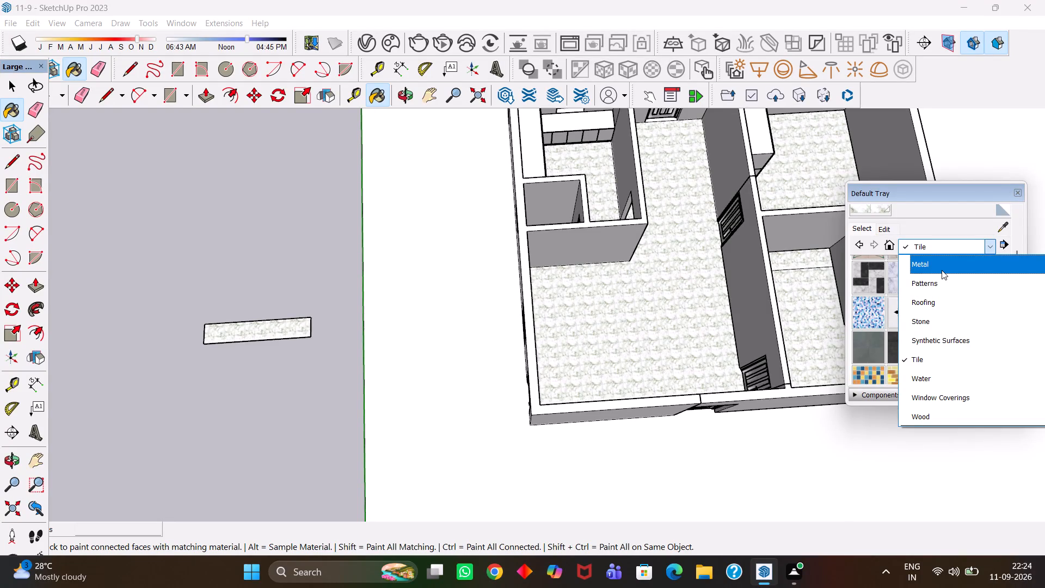
scroll(944, 378, "down", 2)
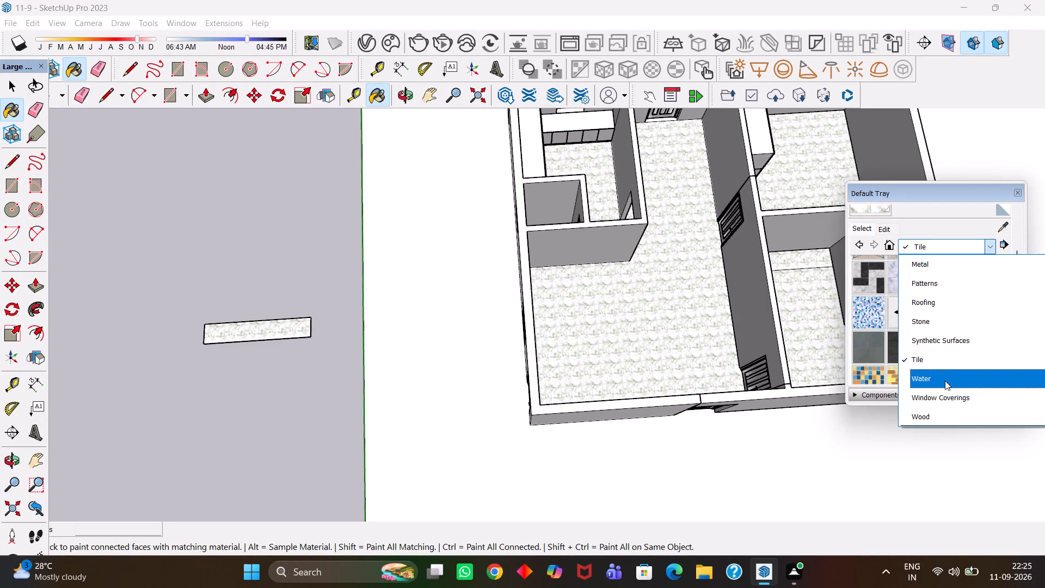
scroll(931, 385, "down", 3)
scroll(931, 394, "up", 3)
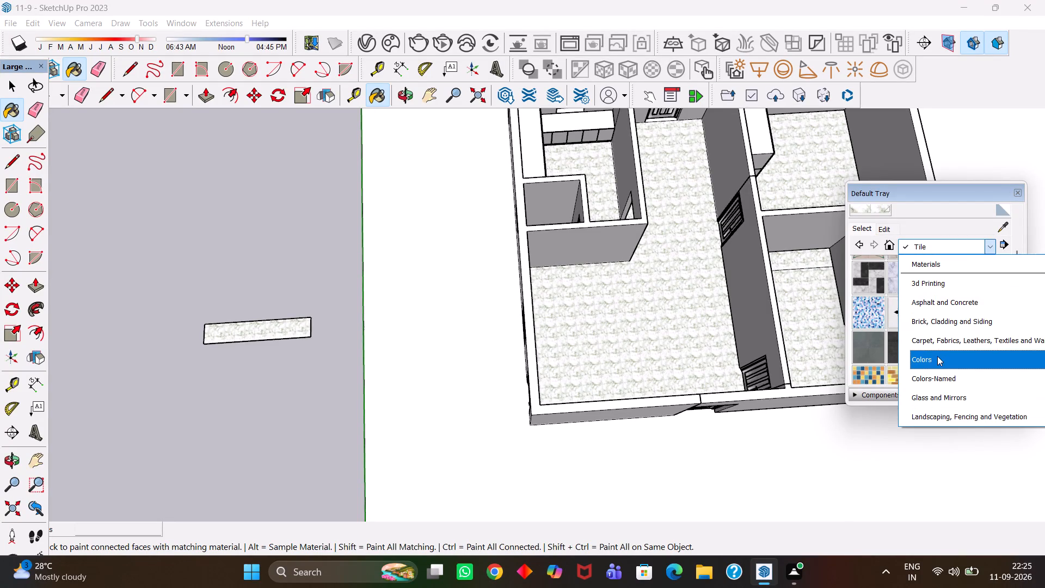
left_click(933, 359)
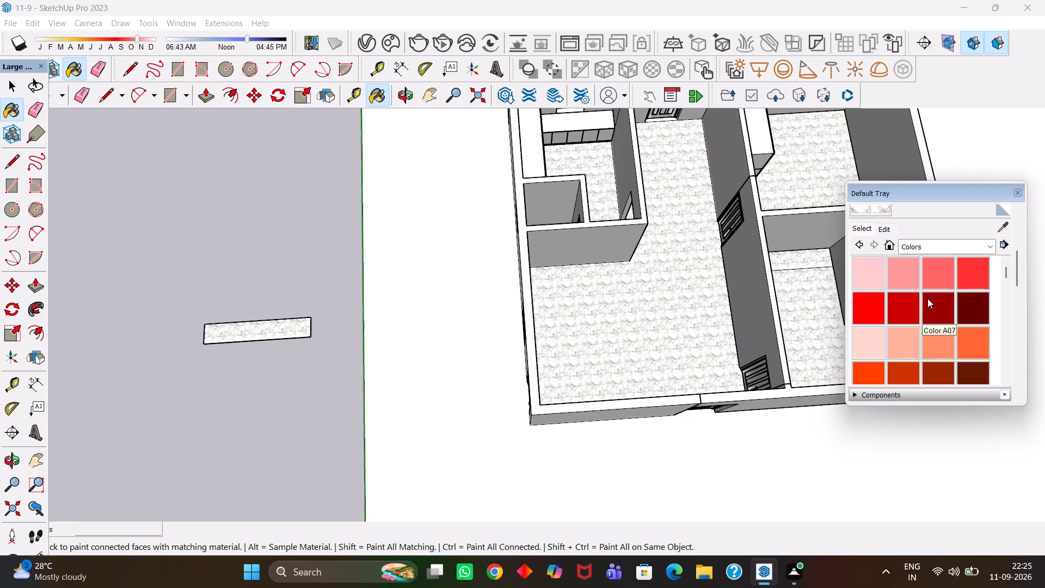
scroll(913, 324, "down", 12)
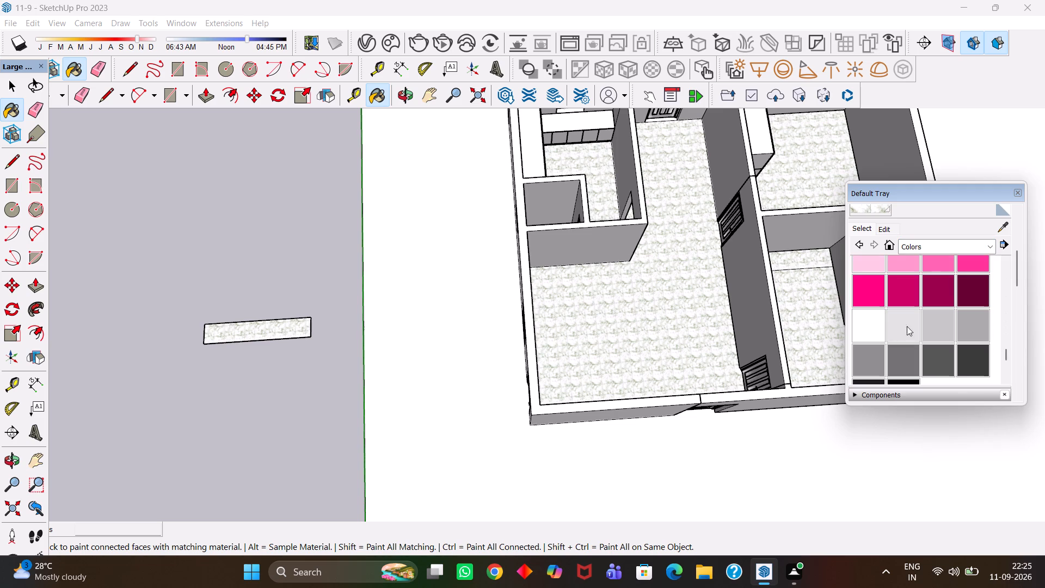
left_click(868, 328)
left_click(270, 329)
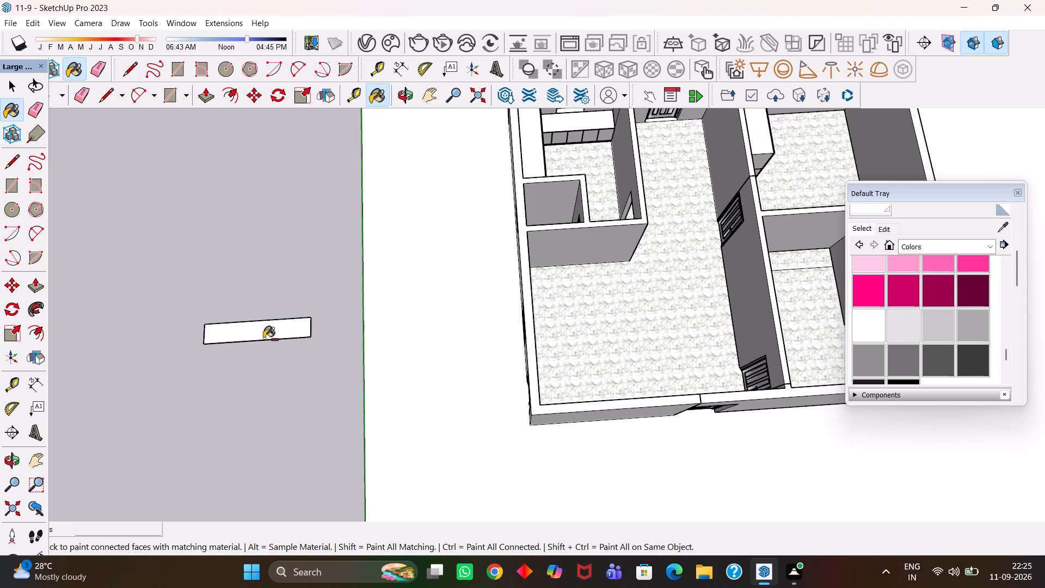
Push/Pull the white strip face 7' to form a solid block.
scroll(265, 339, "up", 7)
key("p")
left_click(281, 334)
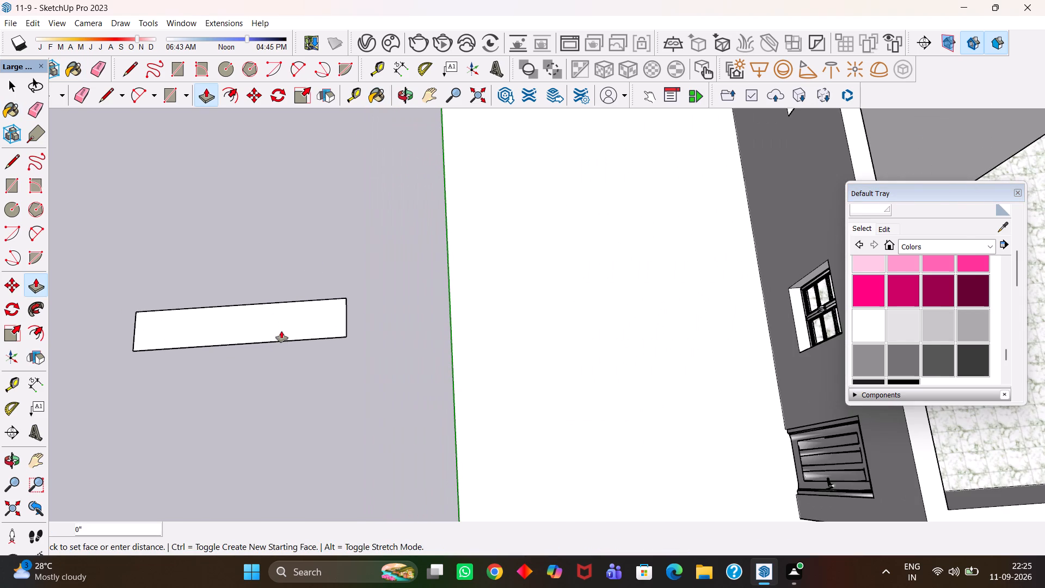
type("7'")
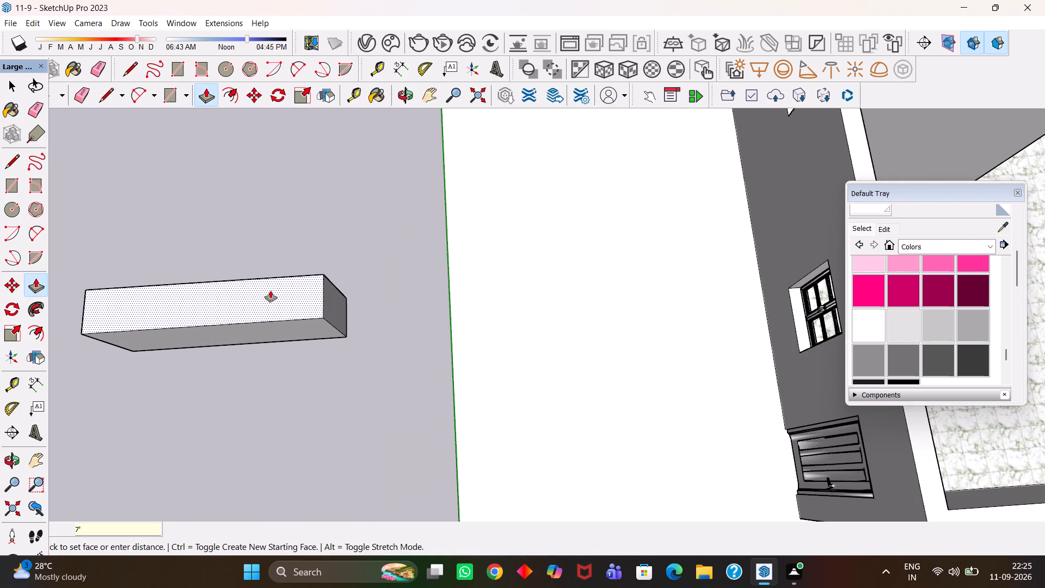
key("Return")
Copy the block's top face about 8' 5 3/4" away, to the empty area in front of the block.
key("space")
scroll(268, 291, "down", 4)
left_click(265, 291)
scroll(265, 291, "down", 2)
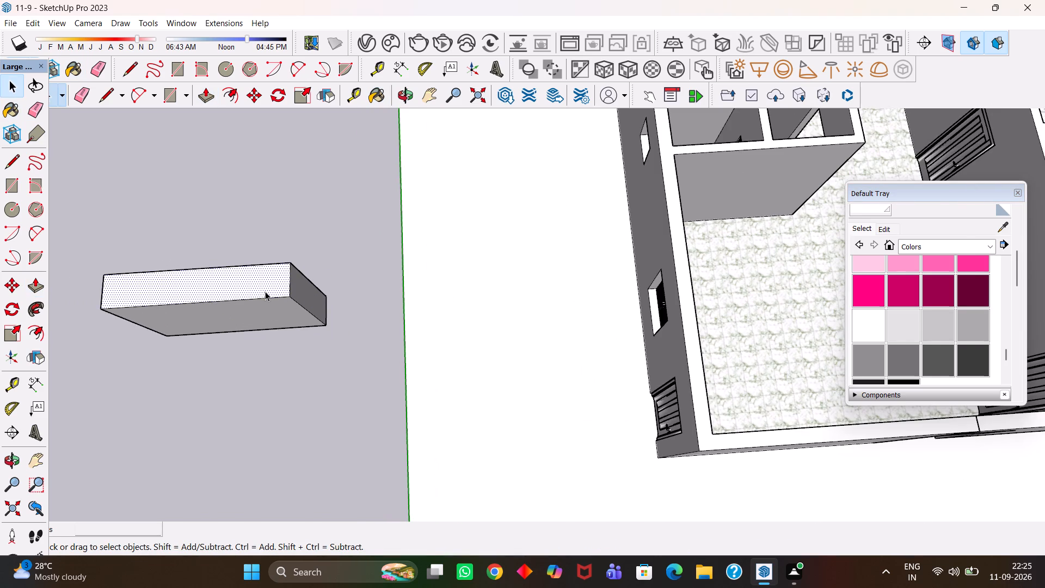
scroll(265, 291, "down", 2)
key("m")
left_click(265, 291)
left_click(280, 394)
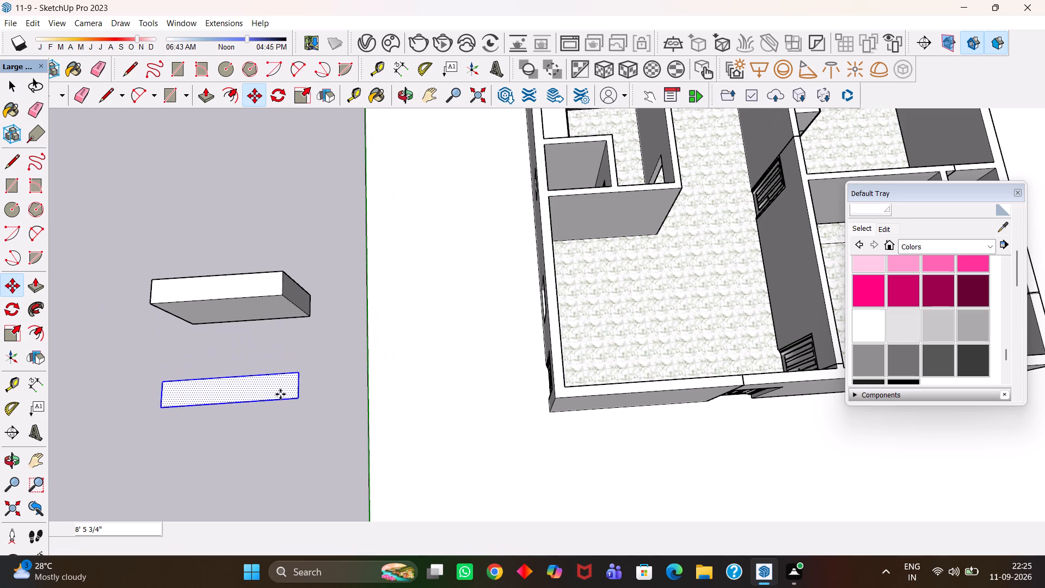
Push/Pull the copied face 3' to form a second, lower block.
scroll(280, 394, "up", 2)
key("p")
left_click(278, 394)
type("3'")
key("Return")
Divide the lower block's long front top edge into 4 equal segments.
key("h")
scroll(242, 367, "down", 4)
left_click_drag(233, 360, 464, 370)
scroll(456, 382, "up", 2)
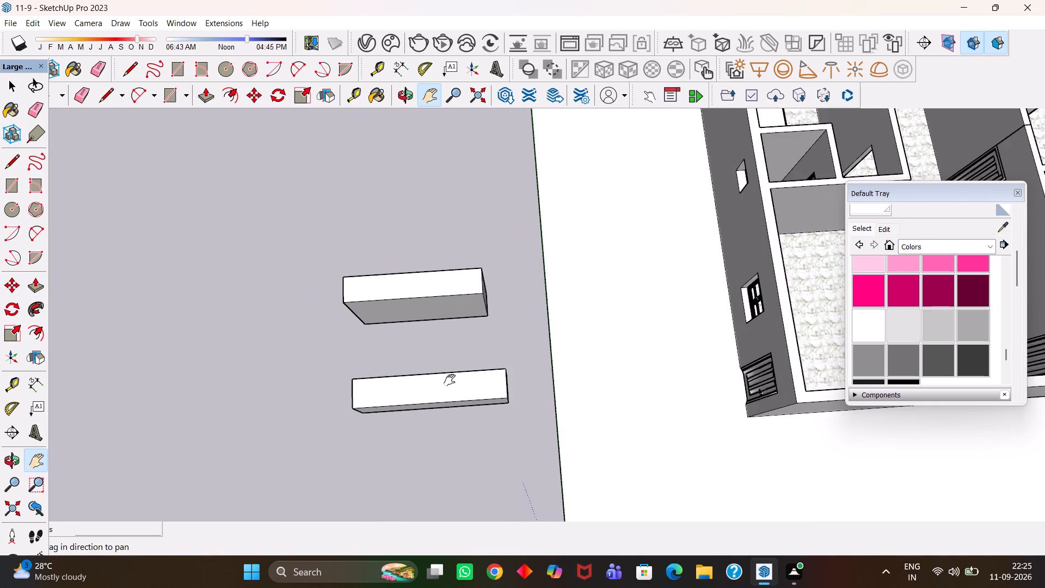
middle_click_drag(448, 391, 450, 348)
scroll(450, 348, "up", 4)
middle_click_drag(443, 406, 434, 406)
scroll(434, 406, "up", 1)
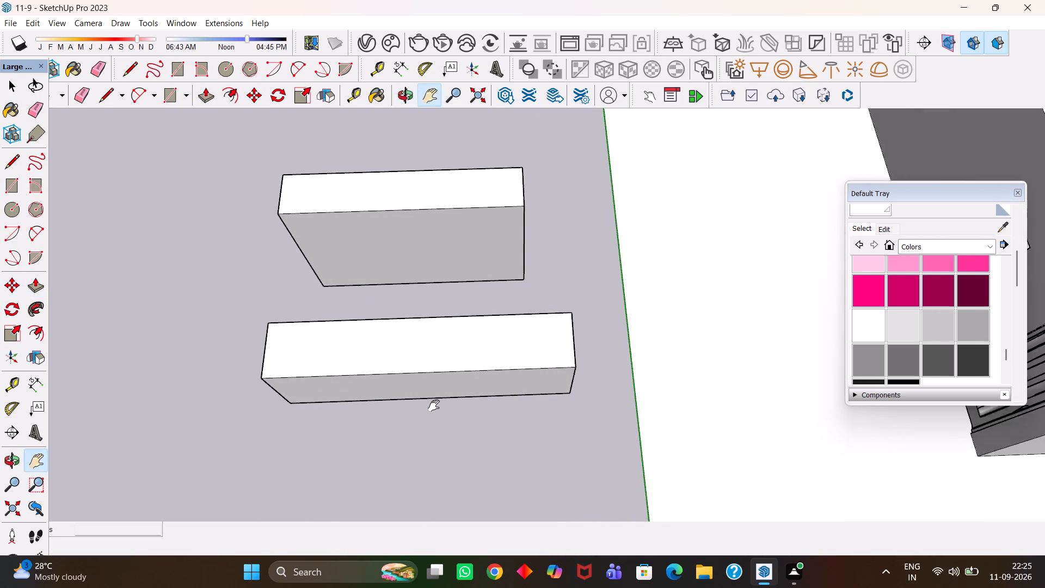
scroll(434, 406, "up", 1)
key("h")
scroll(434, 406, "down", 3)
scroll(444, 412, "up", 2)
middle_click_drag(448, 412, 456, 394)
scroll(456, 394, "up", 1)
key("space")
left_click(461, 339)
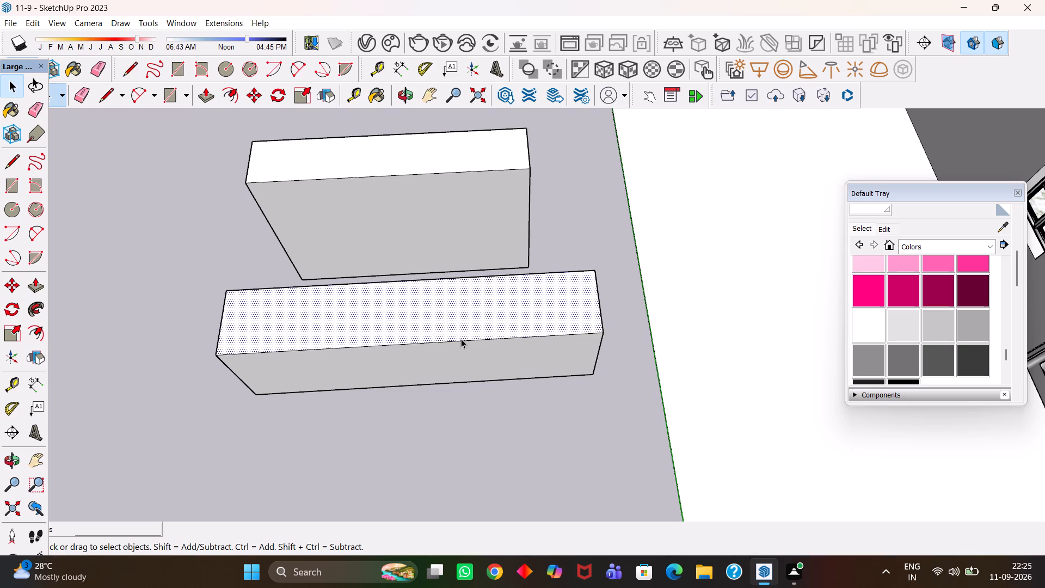
left_click(474, 340)
right_click(474, 340)
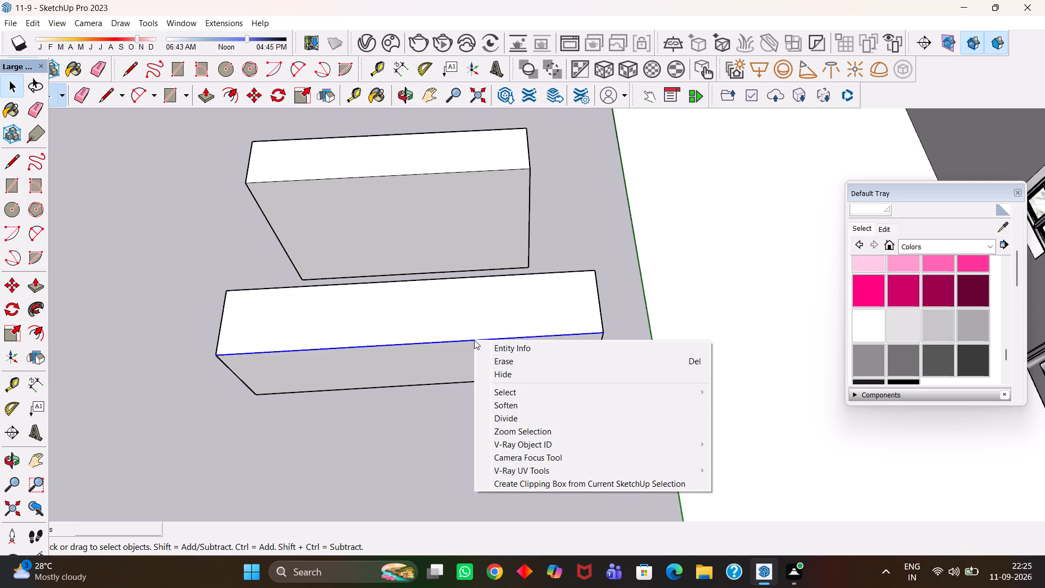
left_click(518, 419)
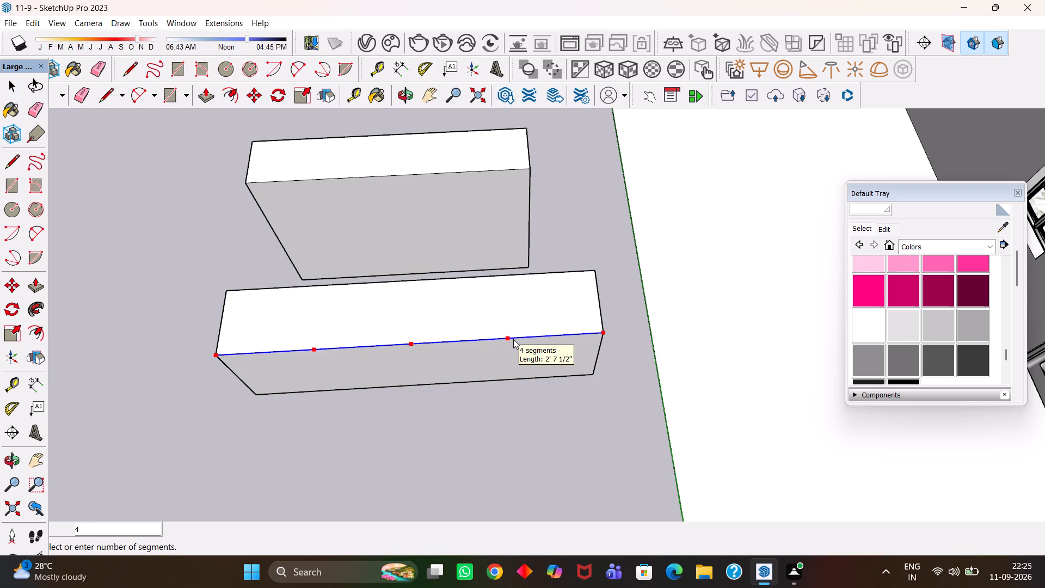
left_click(513, 339)
left_click(517, 336)
Place a vertical guide 2' 7 1/2" from the front face's side edge and draw a line down the face along it.
key("t")
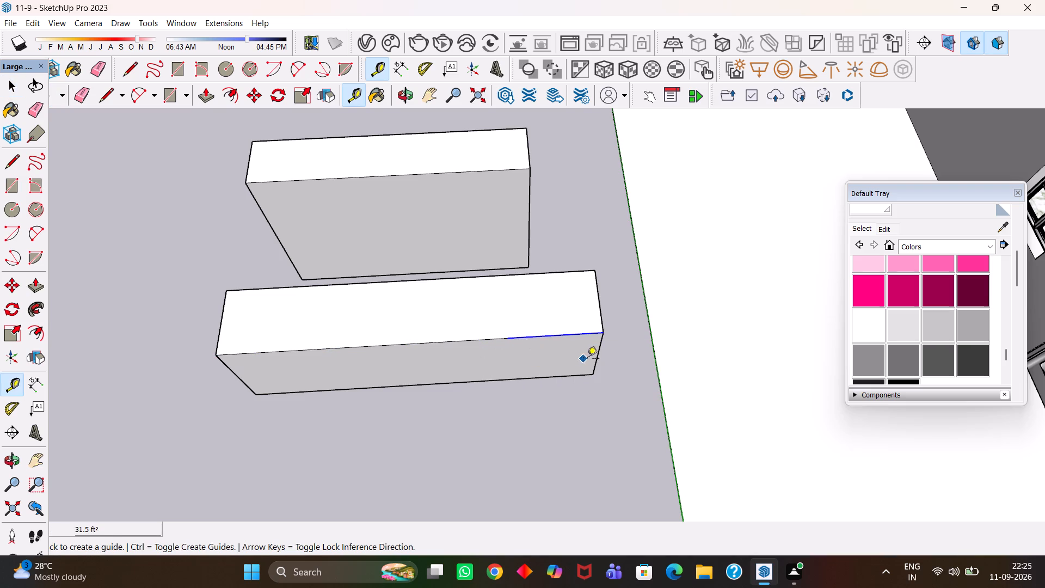
left_click(594, 359)
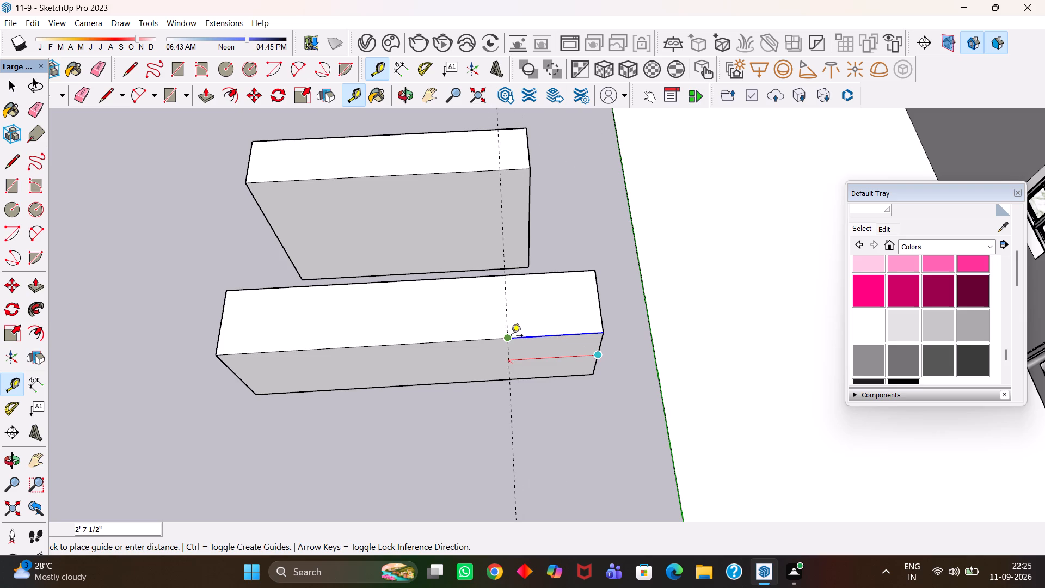
left_click(511, 336)
scroll(511, 342, "up", 3)
key("l")
left_click(508, 341)
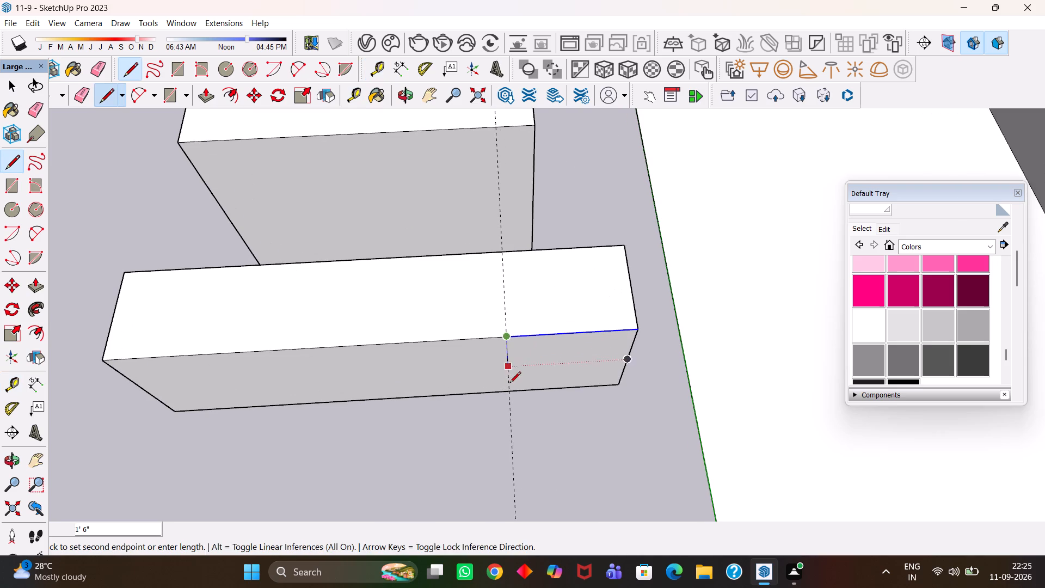
left_click(511, 394)
Copy the split-off end section of the lower block's front face to the space in front of it.
key("space")
left_click(549, 376)
key("m")
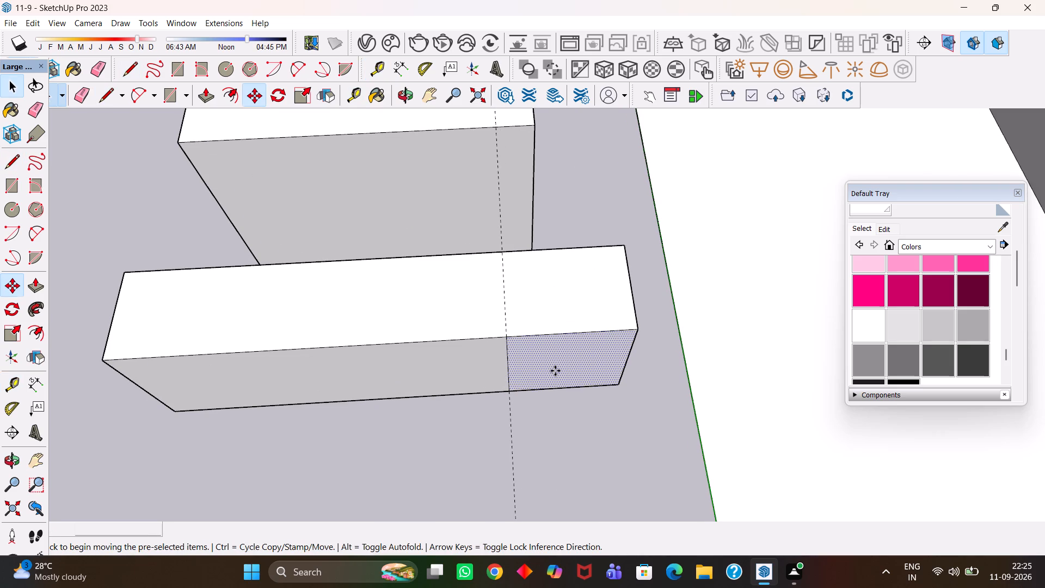
left_click(555, 371)
left_click(561, 450)
Push/Pull the copied section 18 mm into a shutter panel and make it a group.
scroll(561, 450, "up", 2)
key("p")
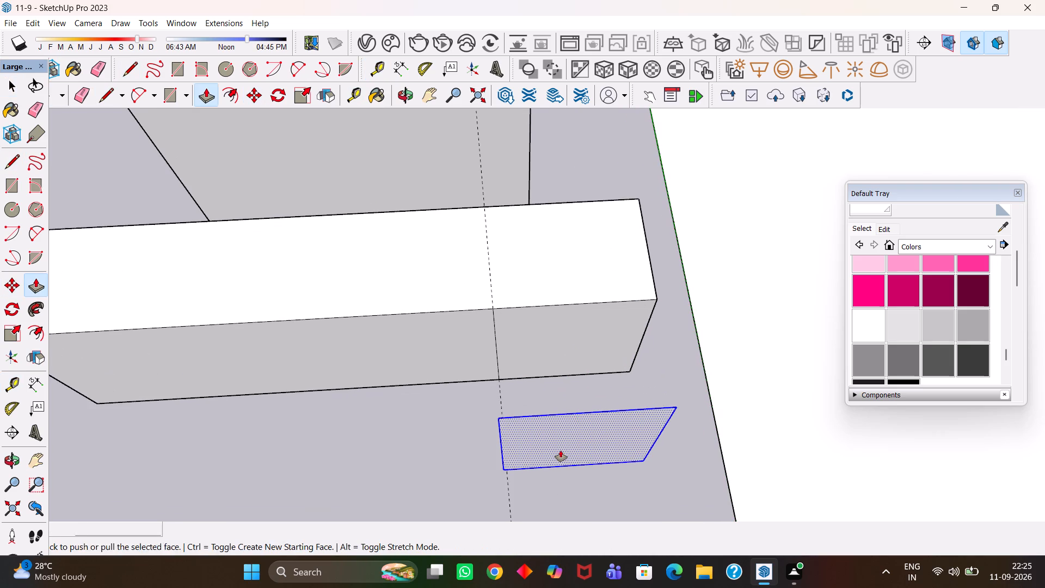
left_click(561, 450)
type("18mm")
key("Return")
key("space")
scroll(568, 462, "up", 1)
triple_click(567, 450)
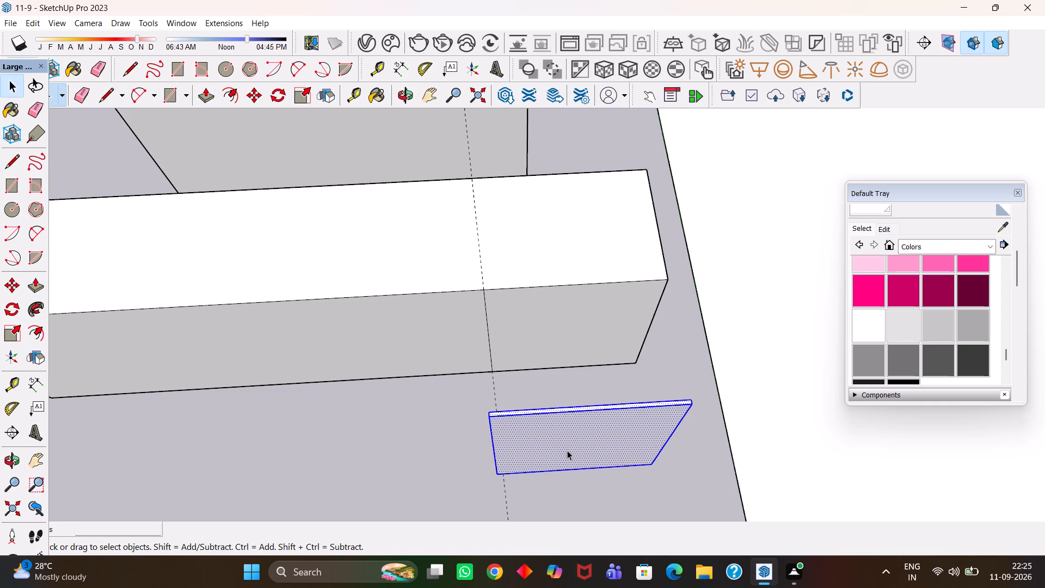
right_click(567, 450)
left_click(628, 314)
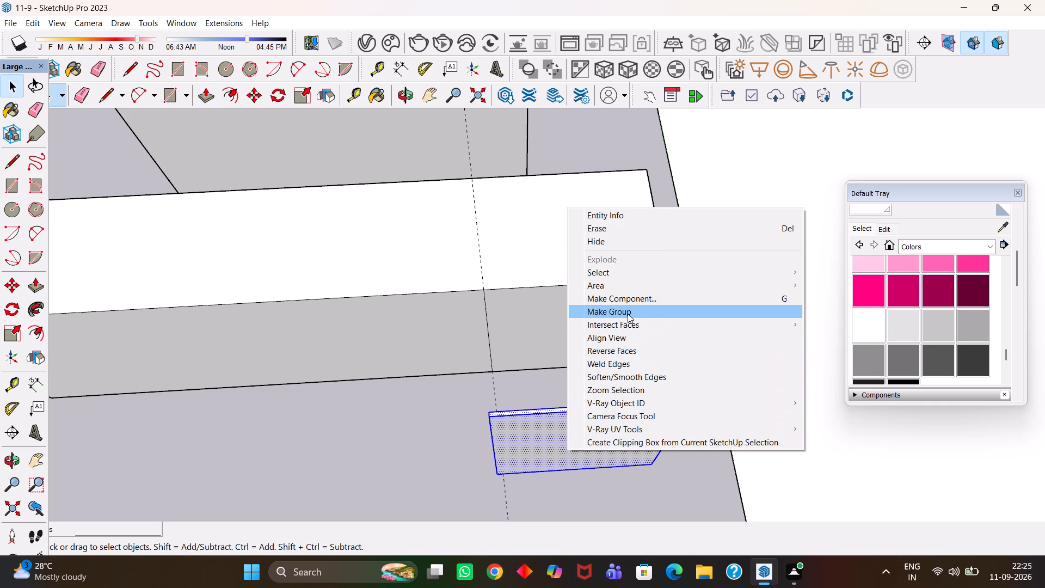
Move the panel group by its top corner onto the matching front corner of the lower block.
scroll(592, 364, "down", 2)
middle_click_drag(587, 394, 596, 414)
scroll(596, 413, "up", 2)
key("m")
left_click(685, 391)
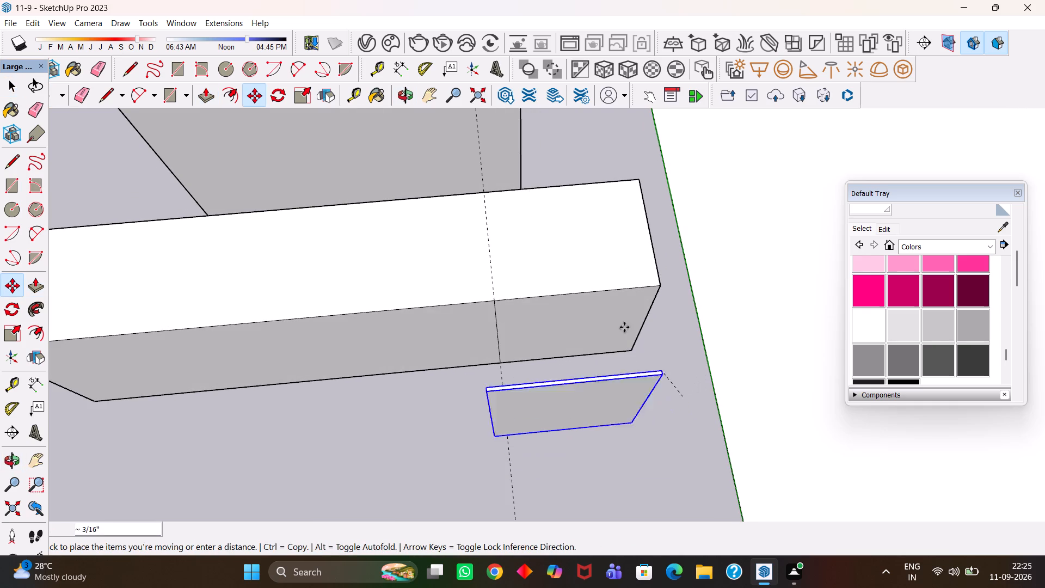
left_click(658, 285)
Inside the panel group, push the side face at the dividing line inward 5 mm, and leave the group.
scroll(481, 328, "up", 3)
middle_click_drag(477, 344, 544, 331)
scroll(507, 339, "up", 3)
key("h")
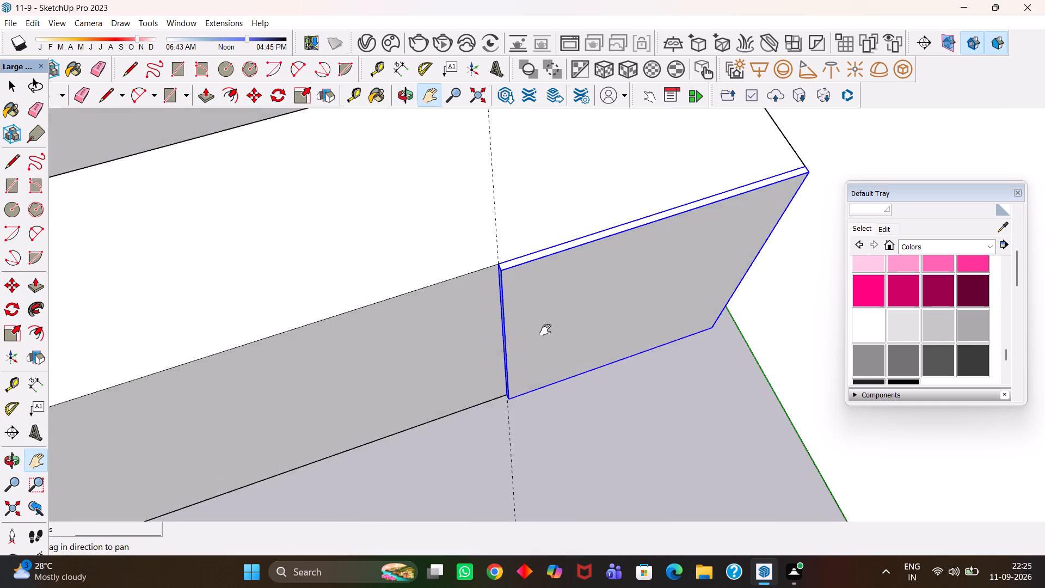
scroll(545, 330, "up", 2)
middle_click_drag(462, 335, 554, 309)
scroll(503, 325, "up", 1)
left_click_drag(534, 307, 556, 363)
scroll(542, 376, "up", 3)
key("space")
double_click(548, 372)
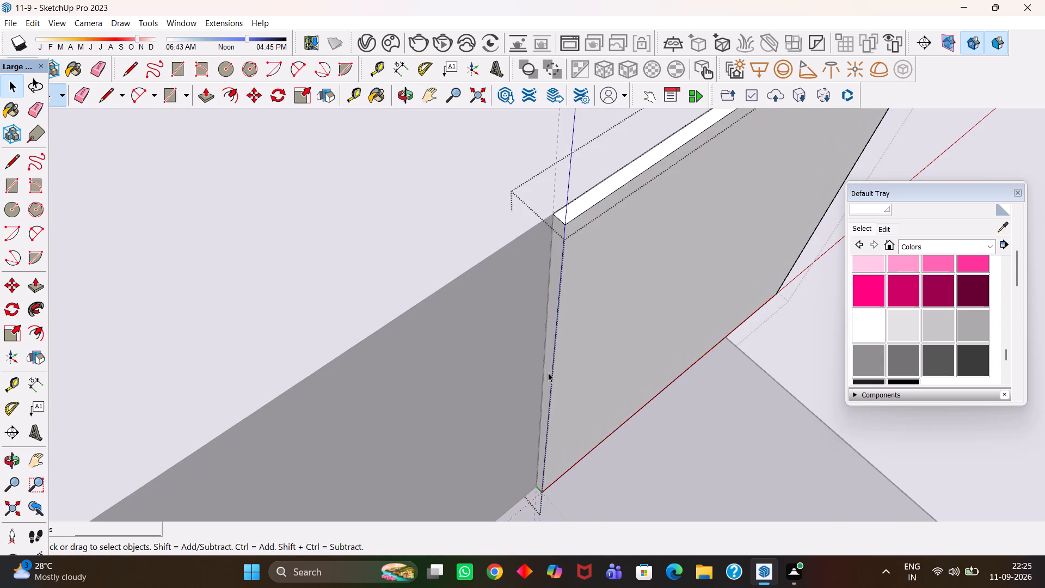
left_click(548, 367)
key("p")
left_click(548, 367)
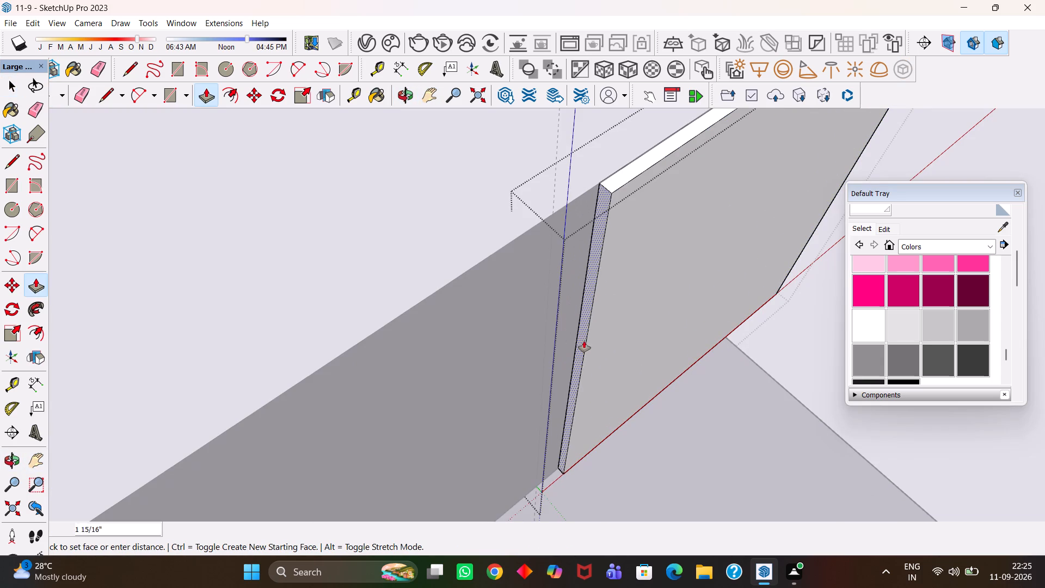
type("5mm")
key("Return")
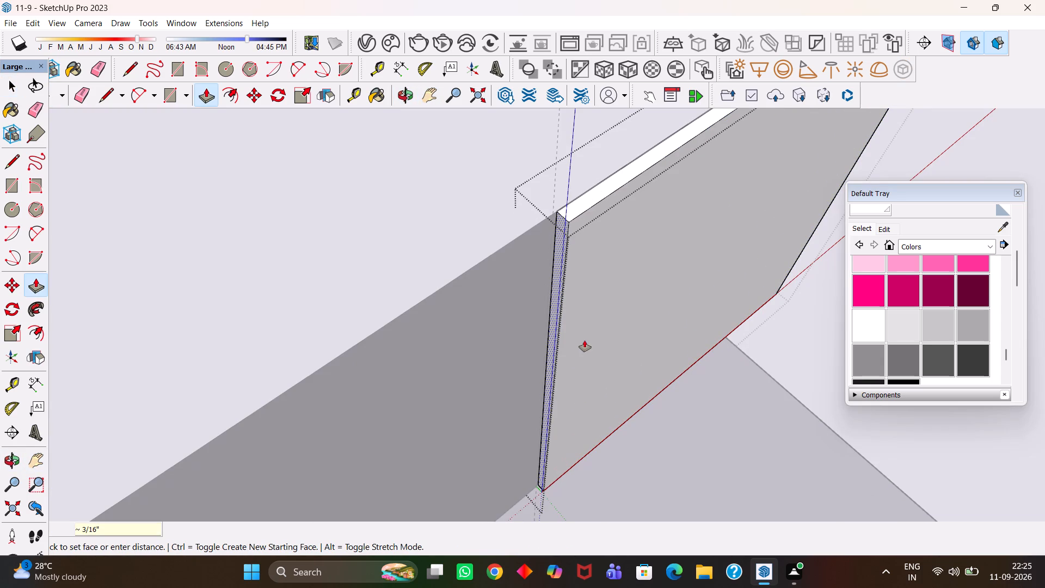
key("h")
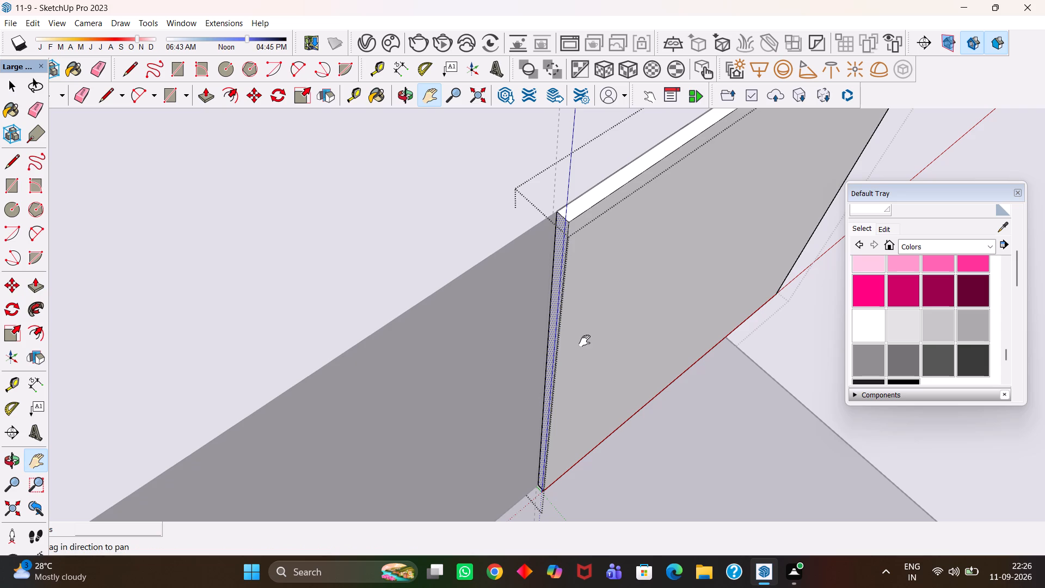
scroll(582, 359, "down", 7)
scroll(549, 397, "down", 3)
key("space")
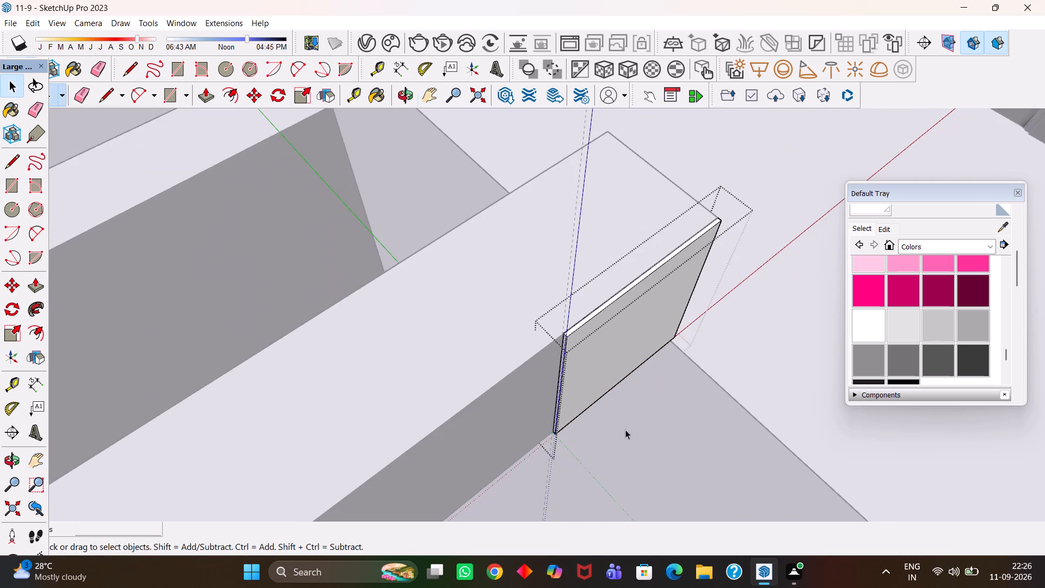
left_click(628, 430)
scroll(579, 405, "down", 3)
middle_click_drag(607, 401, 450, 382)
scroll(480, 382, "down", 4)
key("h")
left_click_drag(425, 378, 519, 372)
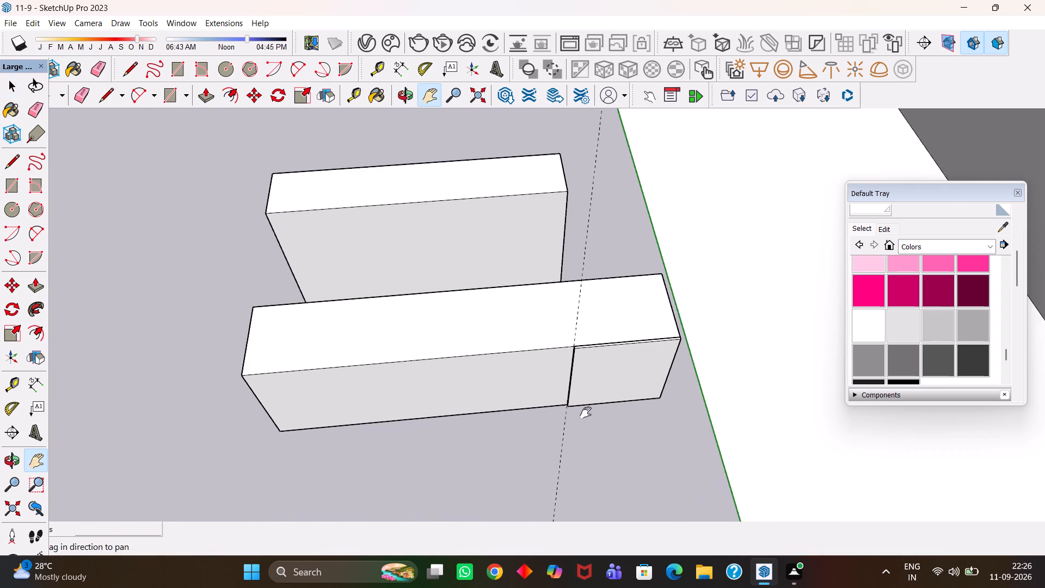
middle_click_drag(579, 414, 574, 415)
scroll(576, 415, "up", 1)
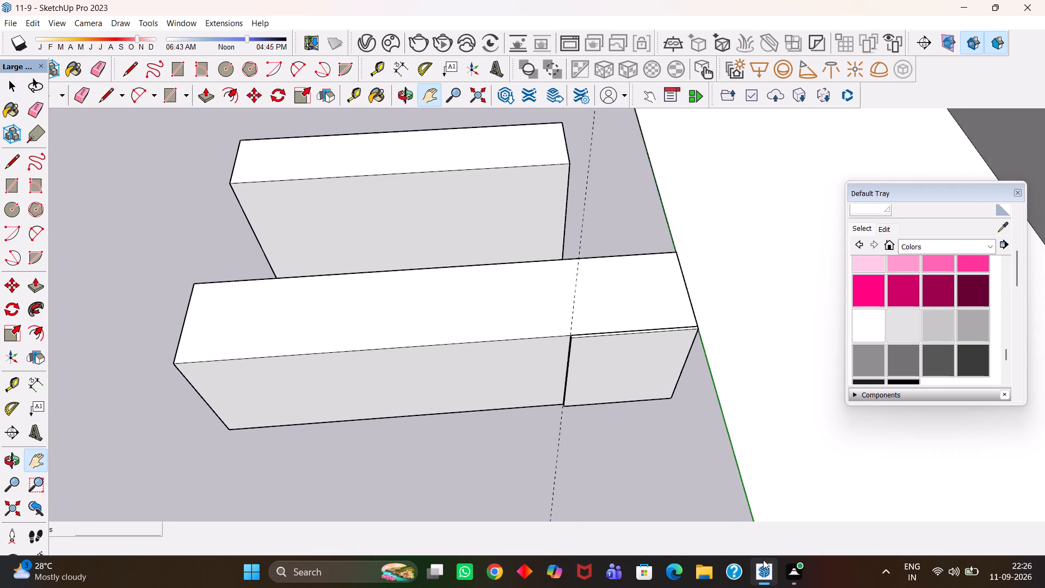
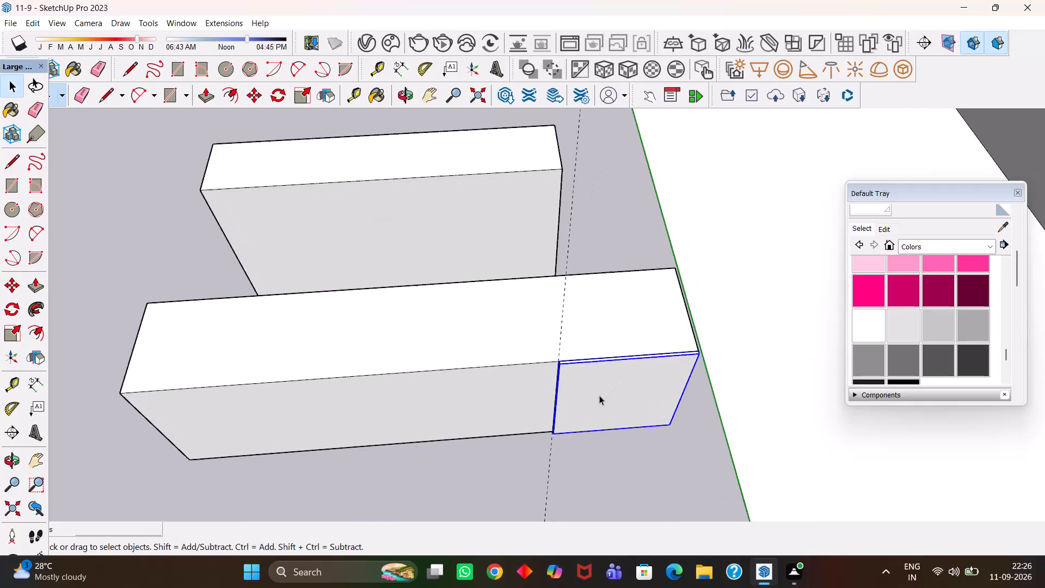
Copy the shutter panel along the lower block's front to its opposite end and divide the copies with /3.
key("m")
left_click(532, 339)
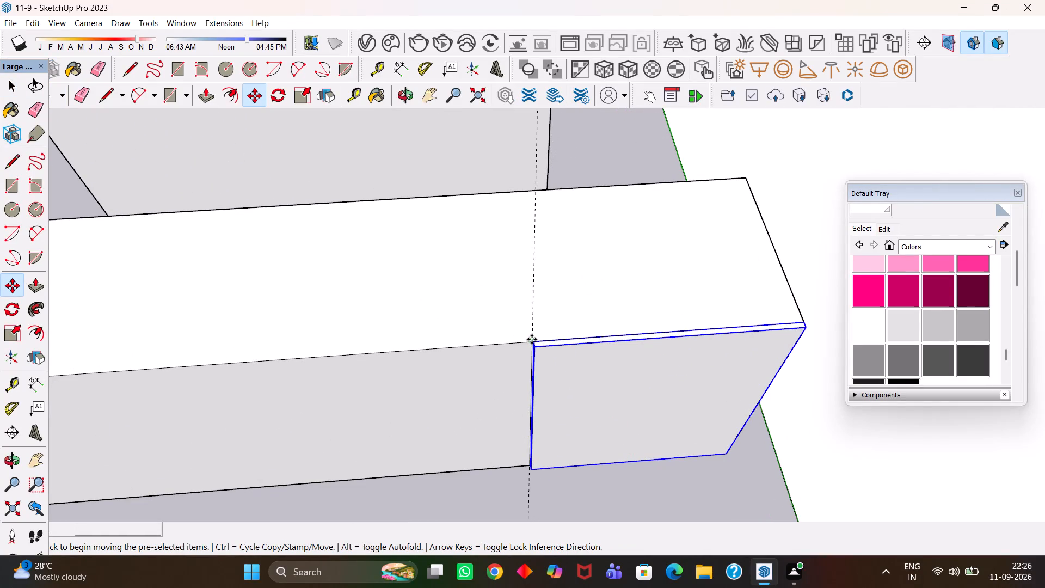
key("h")
scroll(481, 336, "down", 4)
left_click_drag(367, 332, 577, 343)
left_click_drag(365, 348, 452, 348)
left_click_drag(345, 363, 427, 342)
key("Escape")
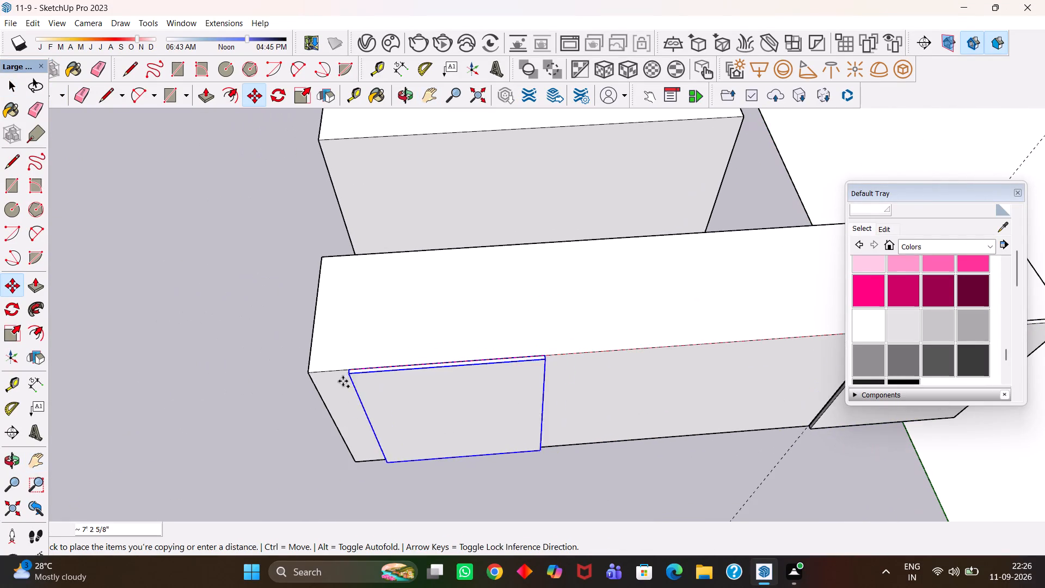
left_click(308, 378)
type("/4")
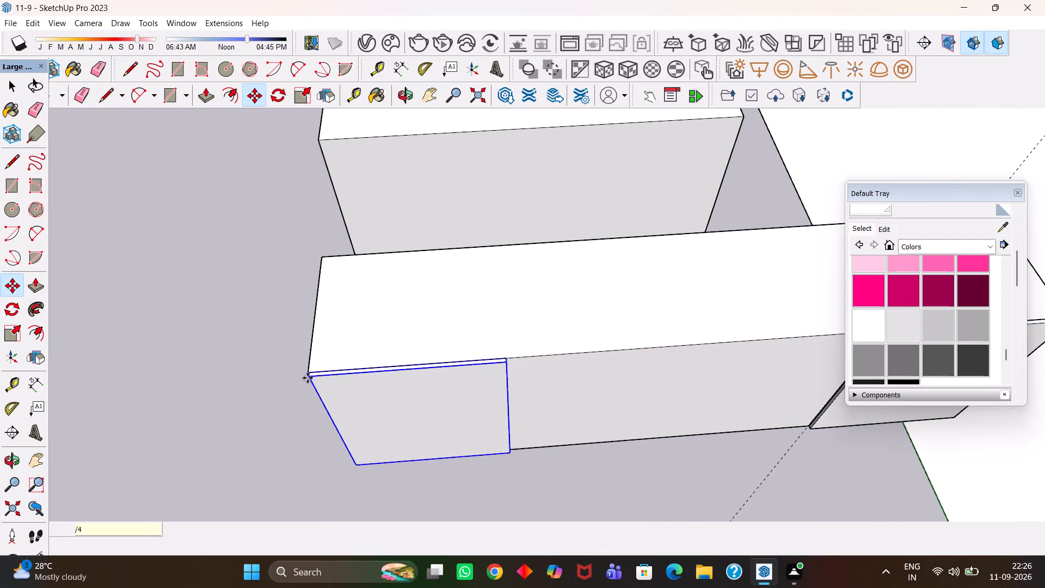
key("Return")
key("slash")
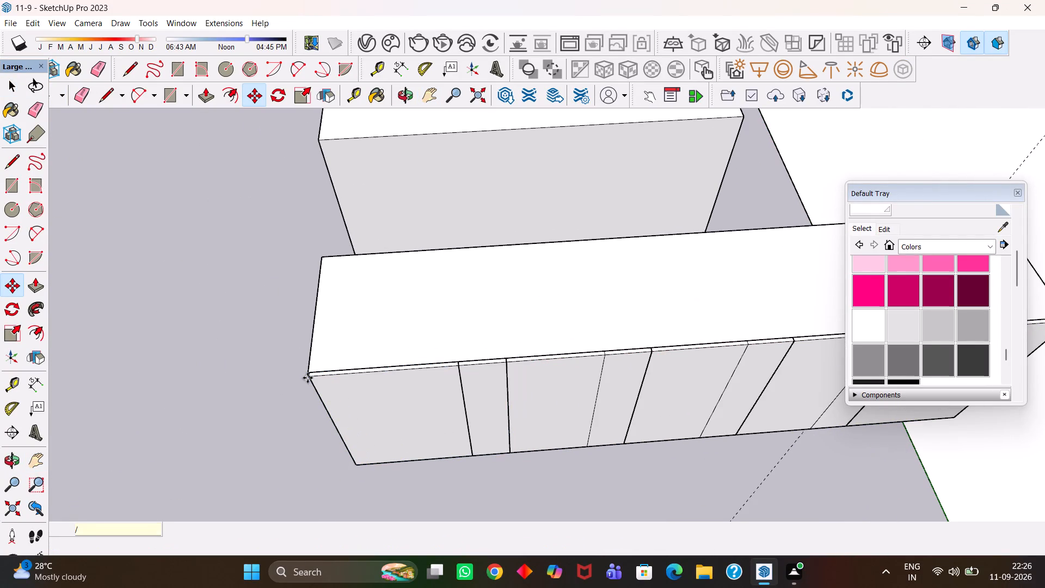
key("3")
key("Return")
Copy the end shutter panel from the lower block onto the matching top front corner of the taller block.
key("h")
scroll(318, 373, "down", 5)
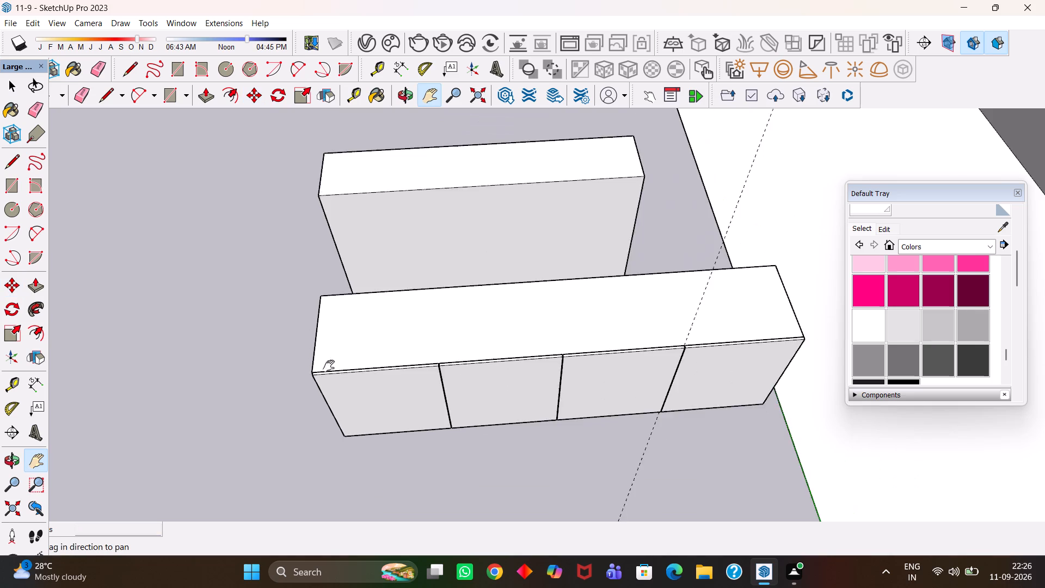
scroll(329, 366, "down", 5)
left_click_drag(462, 362, 444, 390)
middle_click_drag(375, 373, 388, 389)
scroll(388, 389, "up", 1)
key("space")
left_click(354, 443)
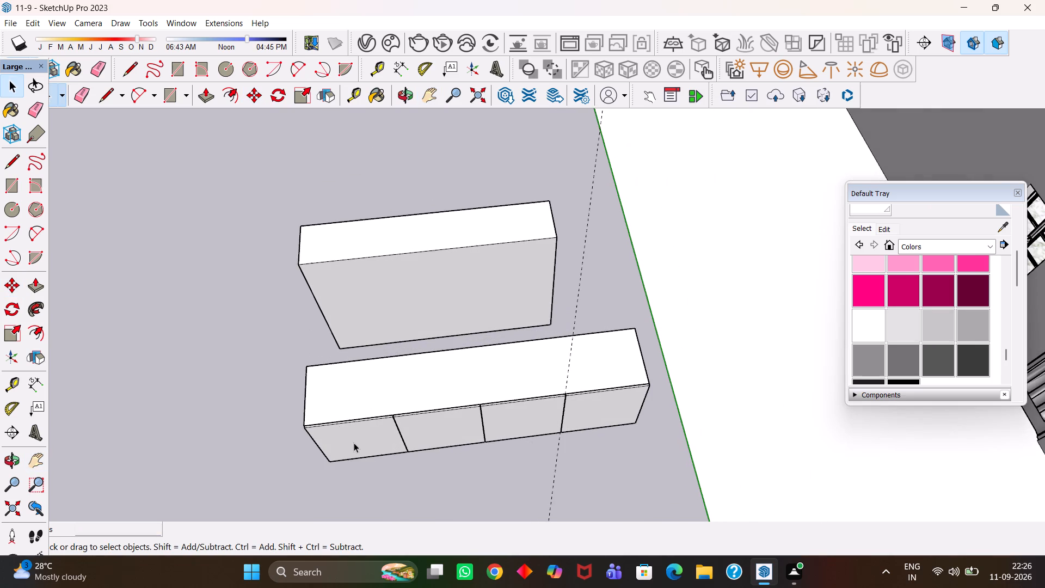
scroll(358, 436, "up", 6)
key("m")
left_click(260, 415)
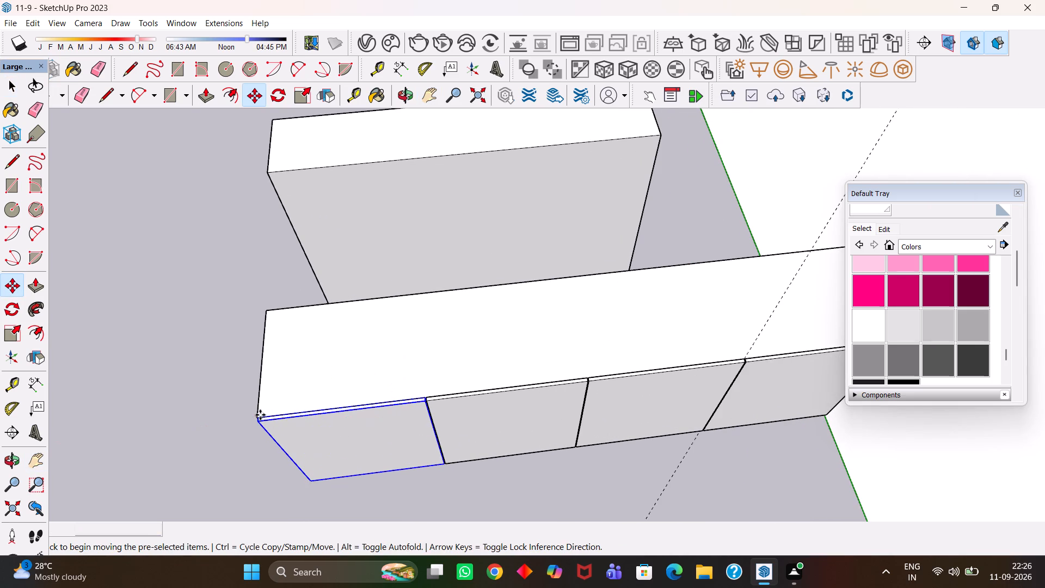
key("h")
scroll(302, 342, "down", 4)
left_click_drag(325, 290, 386, 391)
scroll(337, 343, "up", 4)
key("Escape")
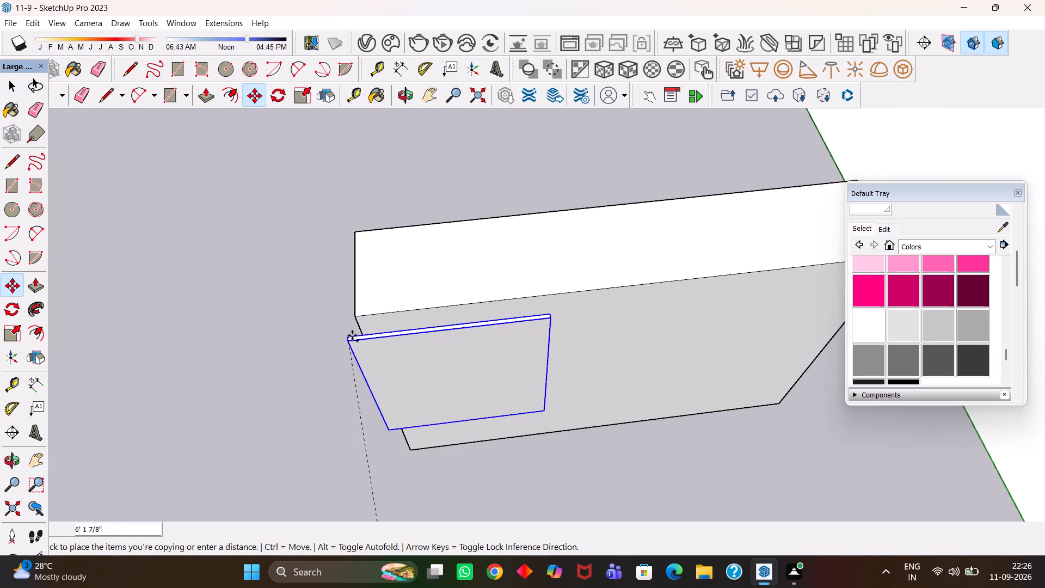
left_click(361, 316)
Place a guide 4" above the bottom edge of the taller block's front face.
scroll(356, 320, "up", 7)
middle_click_drag(417, 403, 405, 360)
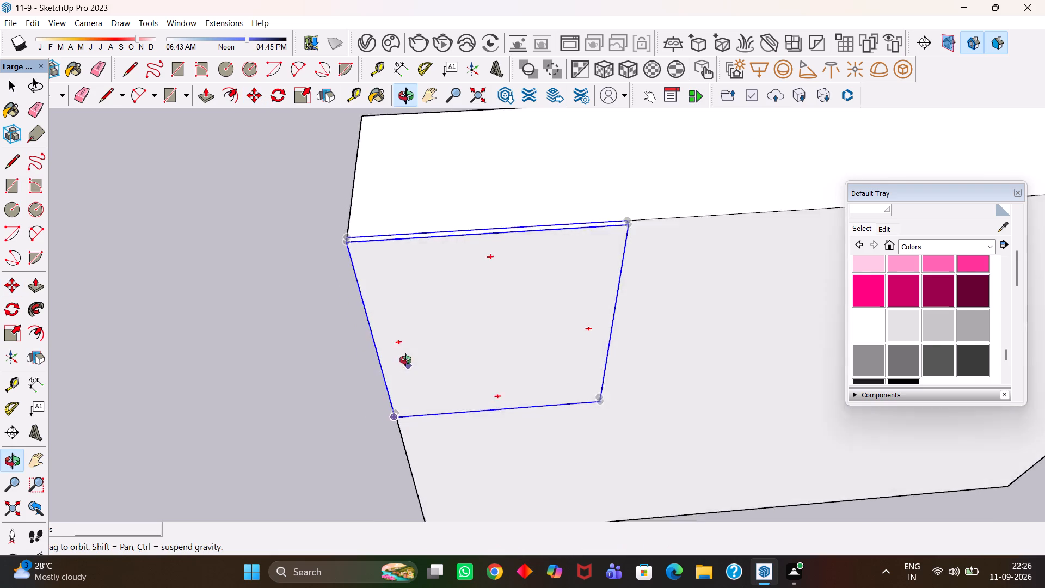
middle_click_drag(405, 360, 389, 356)
scroll(389, 356, "up", 1)
key("h")
left_click_drag(439, 401, 418, 344)
middle_click_drag(509, 402, 404, 245)
scroll(413, 273, "up", 1)
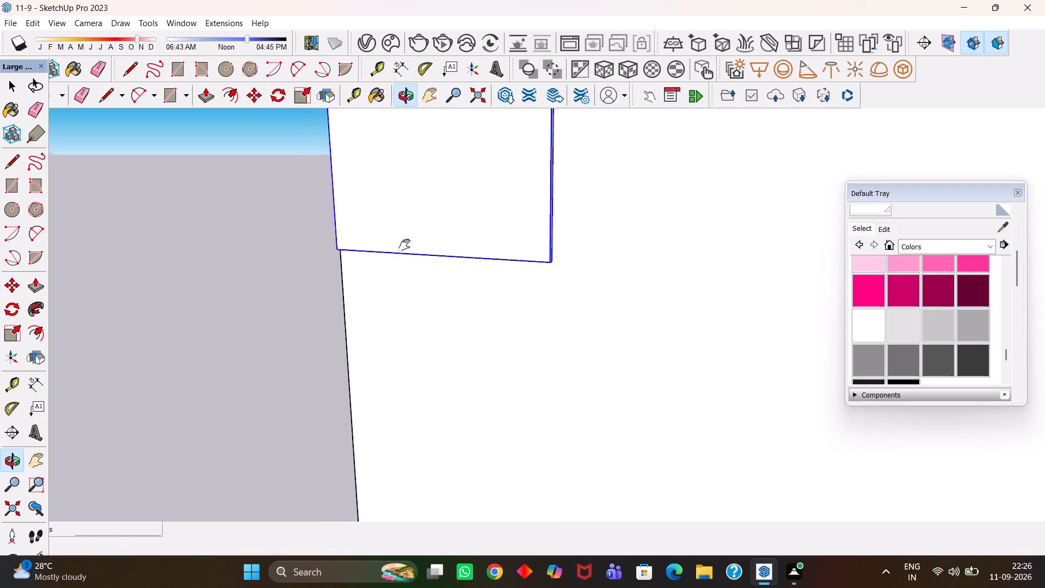
scroll(445, 274, "up", 3)
middle_click_drag(496, 310, 588, 354)
scroll(599, 373, "down", 4)
key("h")
middle_click_drag(404, 347, 518, 450)
scroll(519, 450, "down", 2)
key("h")
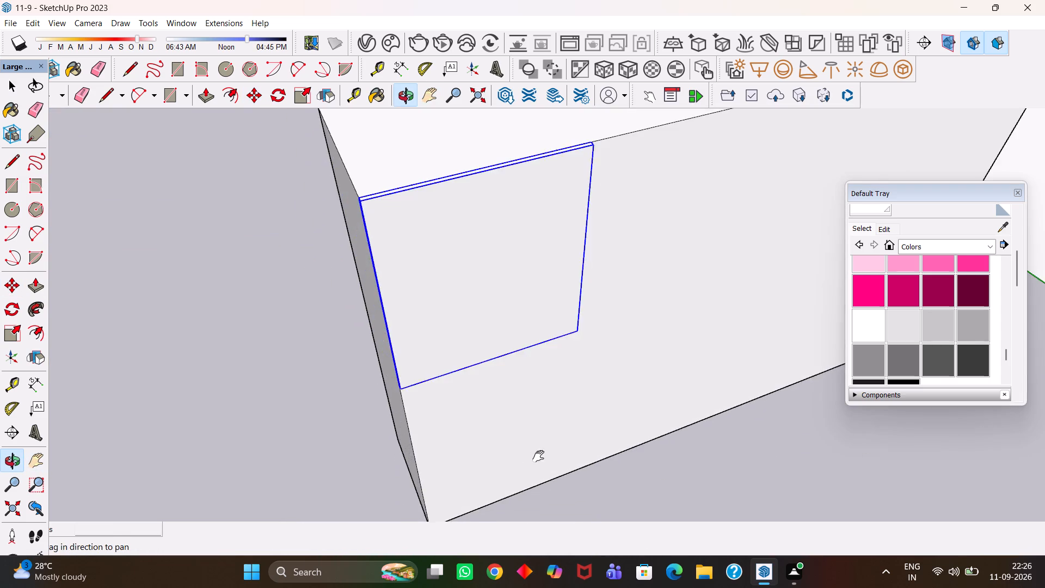
left_click_drag(550, 451, 460, 439)
middle_click_drag(499, 456, 469, 461)
scroll(469, 461, "up", 2)
key("t")
left_click(497, 452)
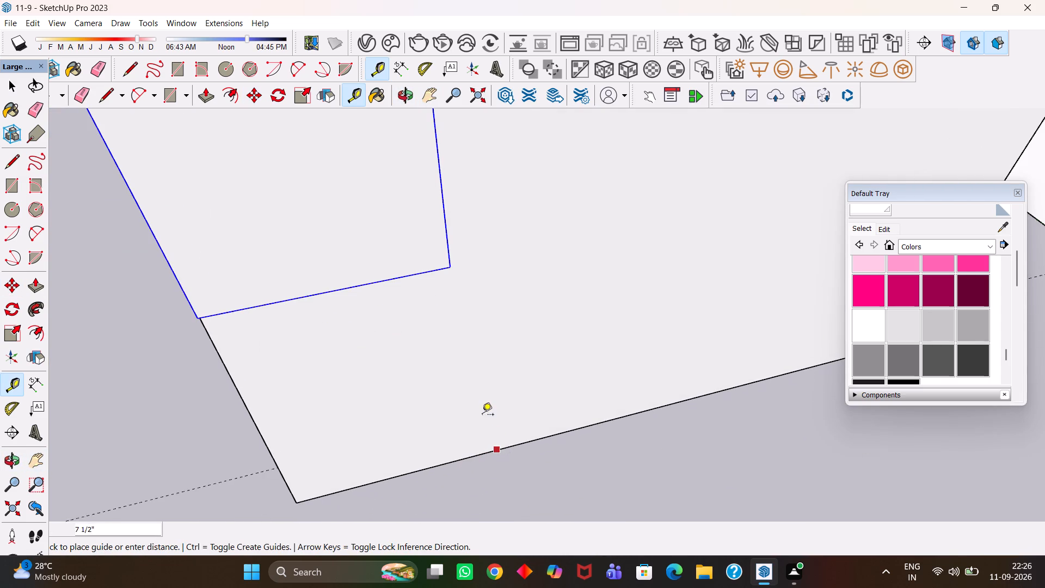
type("4\"")
key("Return")
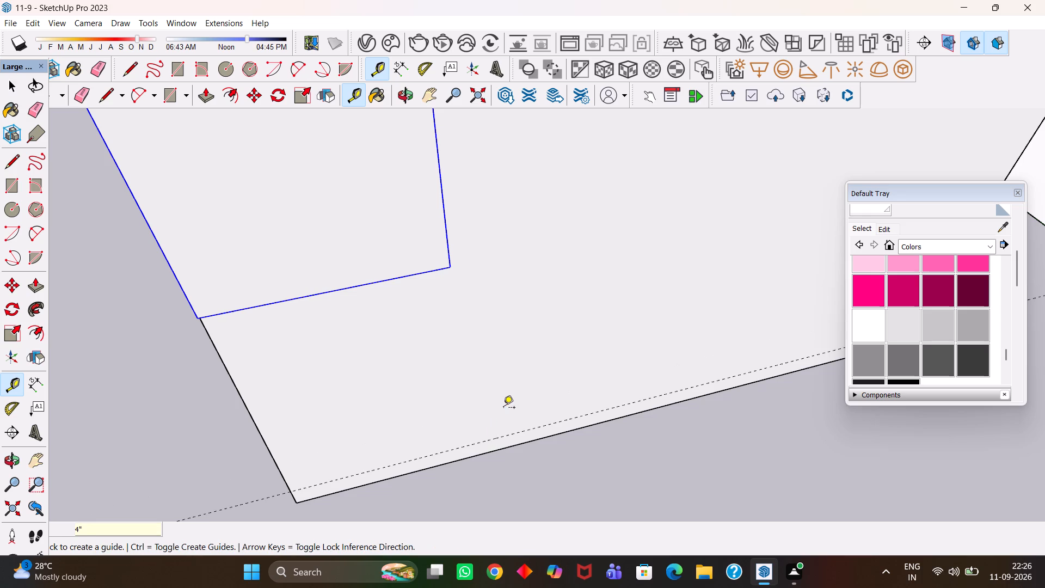
Copy the bottom edge of the taller block's front face up 4" onto the guide.
key("h")
scroll(503, 408, "up", 4)
scroll(475, 415, "down", 5)
left_click_drag(390, 413, 506, 356)
scroll(456, 443, "up", 4)
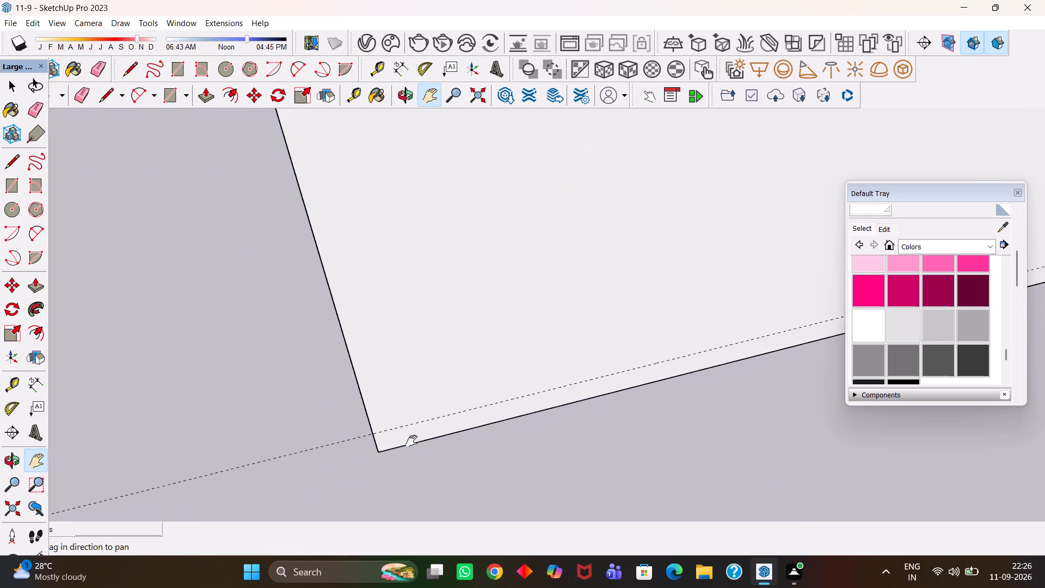
scroll(411, 441, "up", 2)
key("space")
left_click(376, 452)
scroll(376, 452, "up", 2)
key("m")
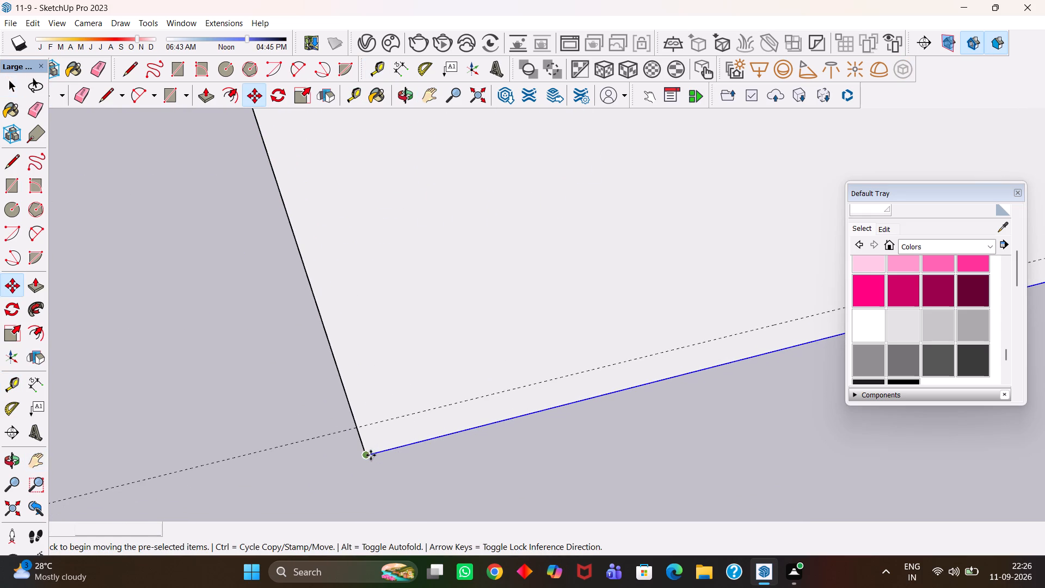
left_click(370, 456)
left_click(360, 428)
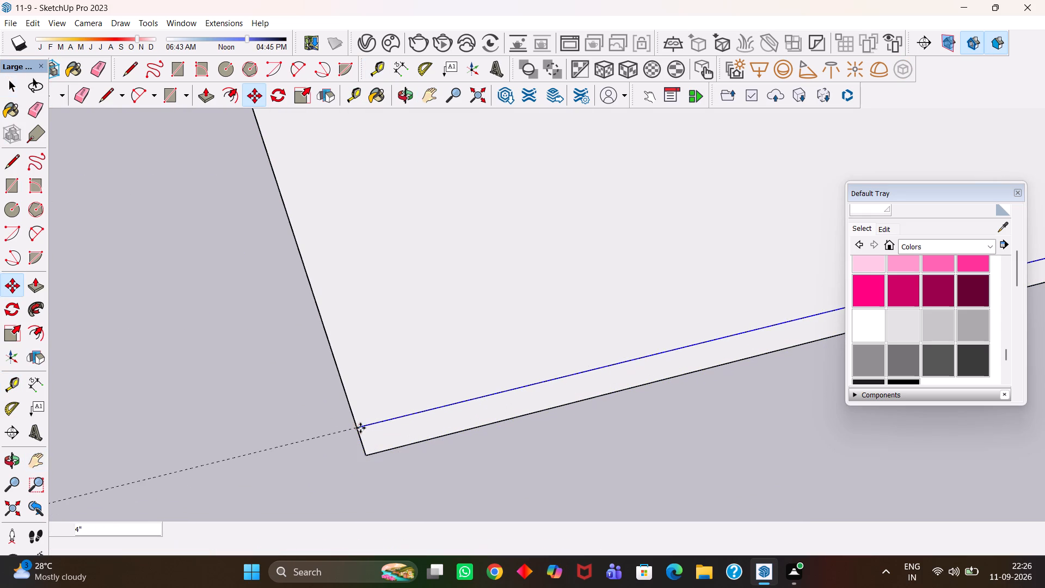
Push the bottom strip of the taller block's front face inward 20 mm to form a recessed skirting.
key("space")
left_click(376, 440)
scroll(376, 440, "up", 2)
key("p")
left_click(380, 444)
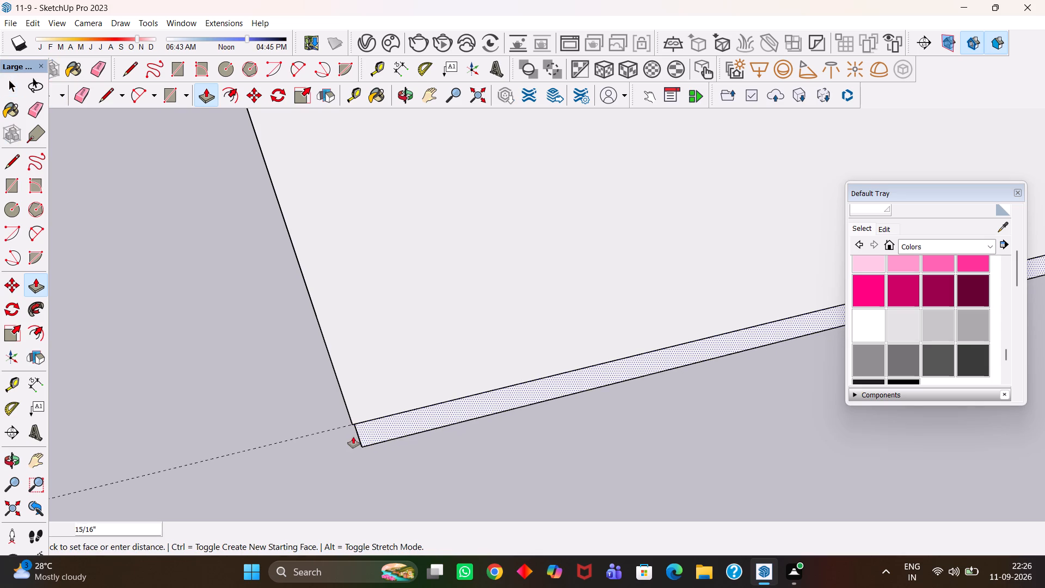
middle_click_drag(353, 437, 511, 427)
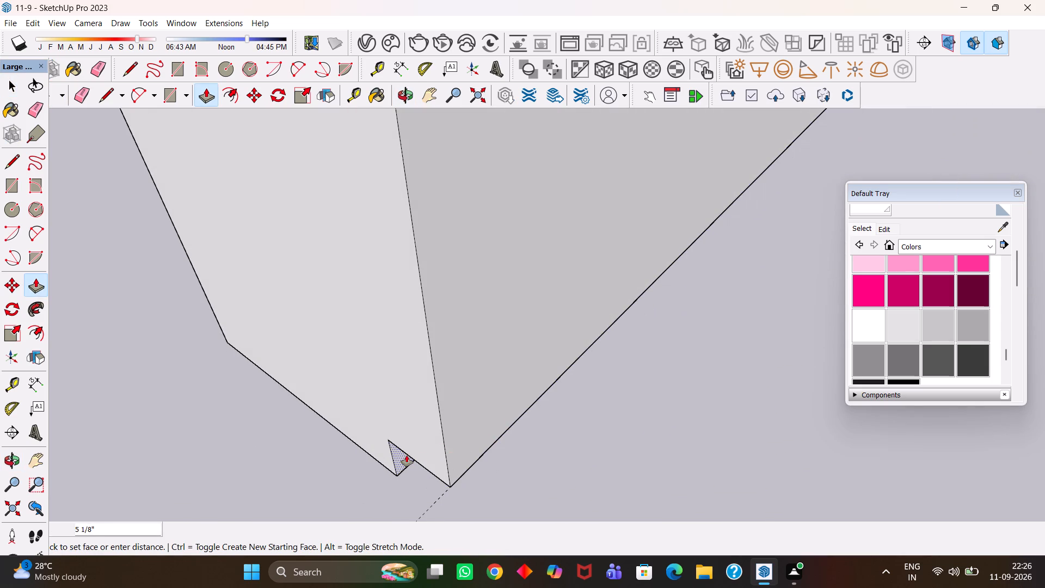
type("20mm")
key("Return")
Inside the copied panel group, pull the bottom face down 3' 8" to the skirting's upper edge, and leave the group.
key("h")
scroll(413, 450, "down", 4)
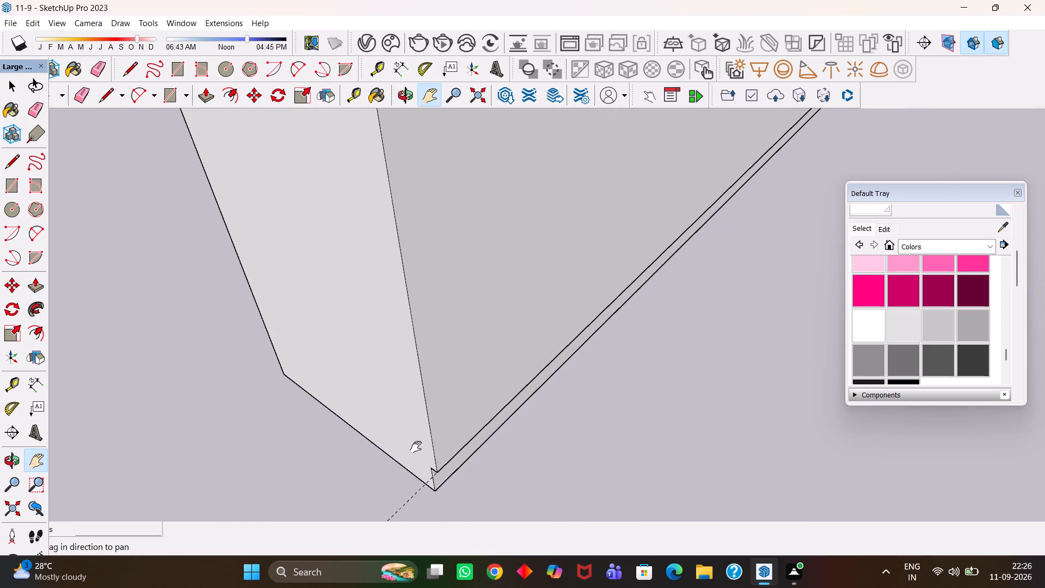
scroll(416, 447, "down", 12)
scroll(522, 429, "up", 1)
middle_click_drag(522, 429, 415, 466)
scroll(419, 465, "down", 3)
scroll(391, 357, "up", 10)
middle_click_drag(361, 349, 358, 326)
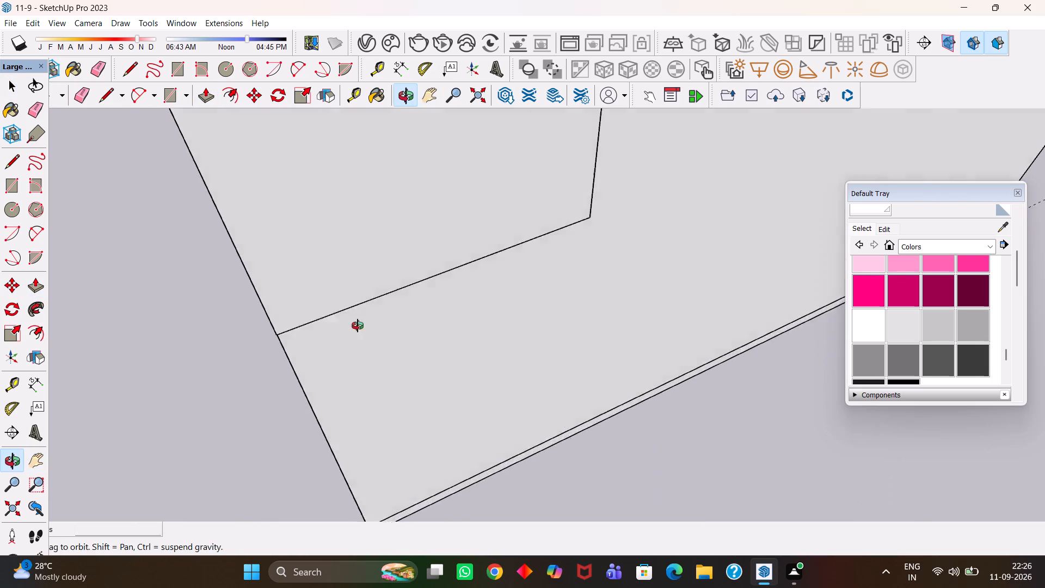
middle_click_drag(358, 326, 341, 262)
key("h")
left_click_drag(353, 242, 456, 345)
middle_click_drag(489, 385, 409, 235)
left_click_drag(396, 195, 476, 345)
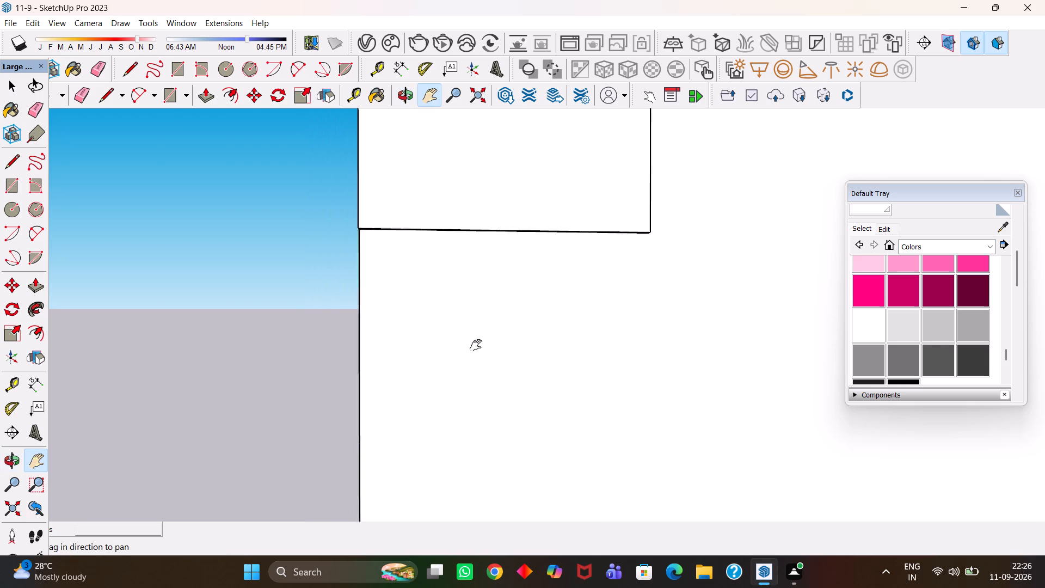
left_click_drag(476, 345, 488, 369)
scroll(456, 294, "up", 7)
middle_click_drag(469, 322, 437, 231)
middle_click_drag(485, 332, 463, 305)
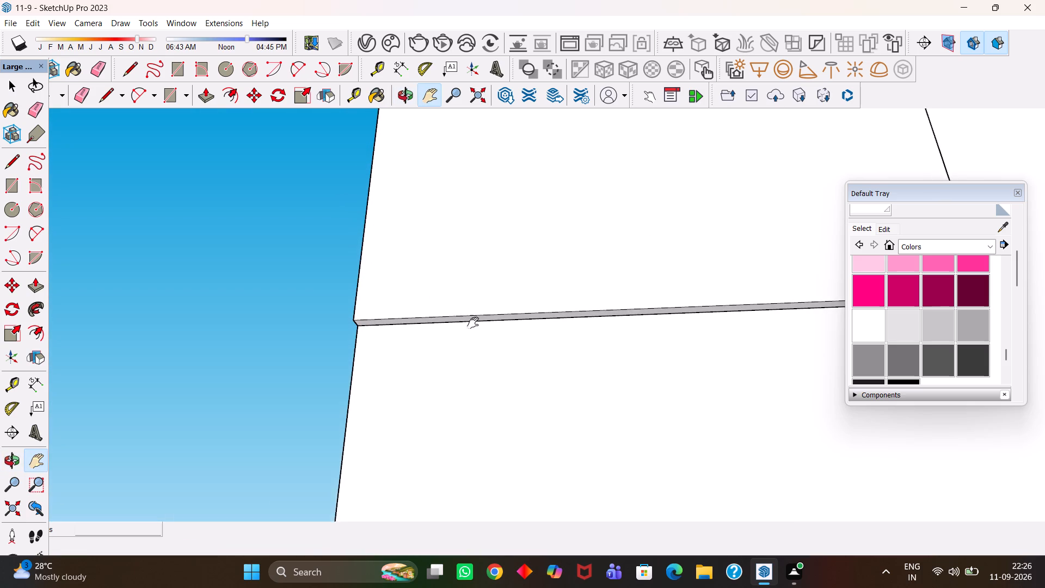
scroll(478, 329, "up", 2)
key("space")
double_click(474, 316)
left_click(468, 316)
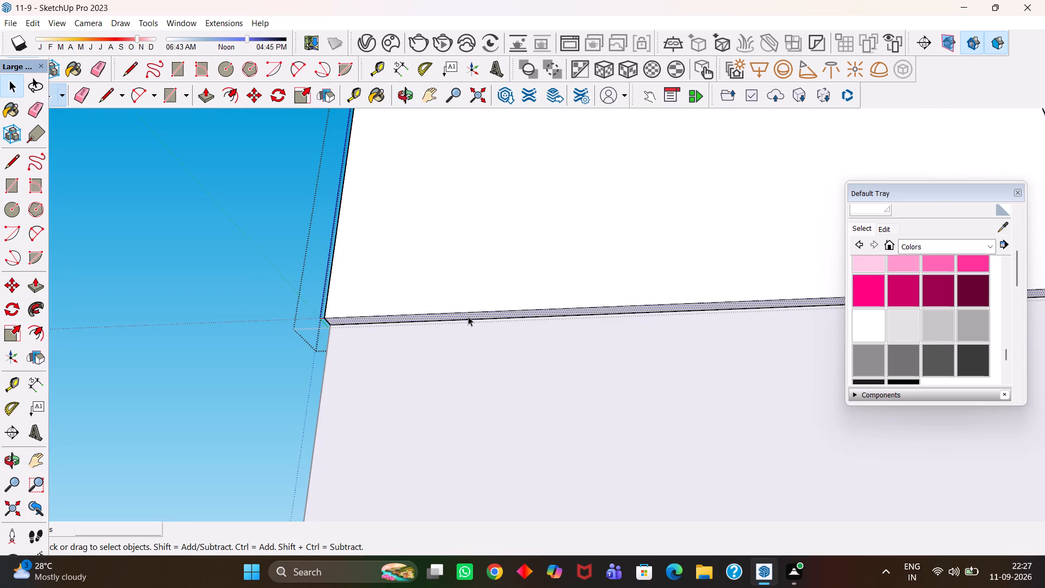
key("p")
left_click(468, 316)
scroll(440, 398, "down", 3)
middle_click_drag(423, 398, 480, 464)
scroll(480, 464, "down", 1)
key("h")
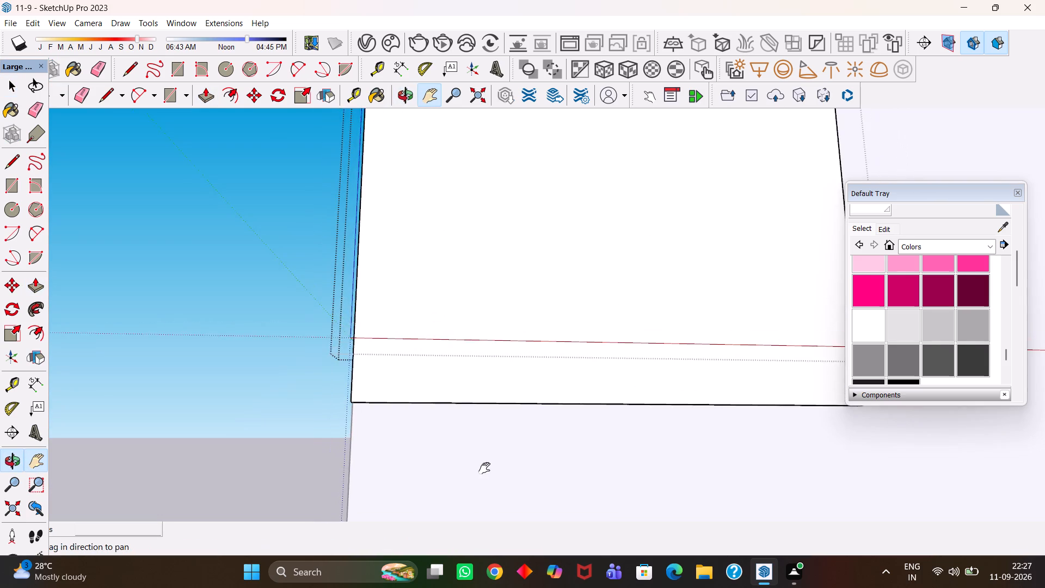
left_click_drag(484, 468, 500, 349)
scroll(491, 343, "down", 4)
middle_click_drag(453, 382, 631, 523)
scroll(632, 523, "up", 1)
left_click_drag(605, 461, 555, 378)
middle_click_drag(546, 399, 539, 456)
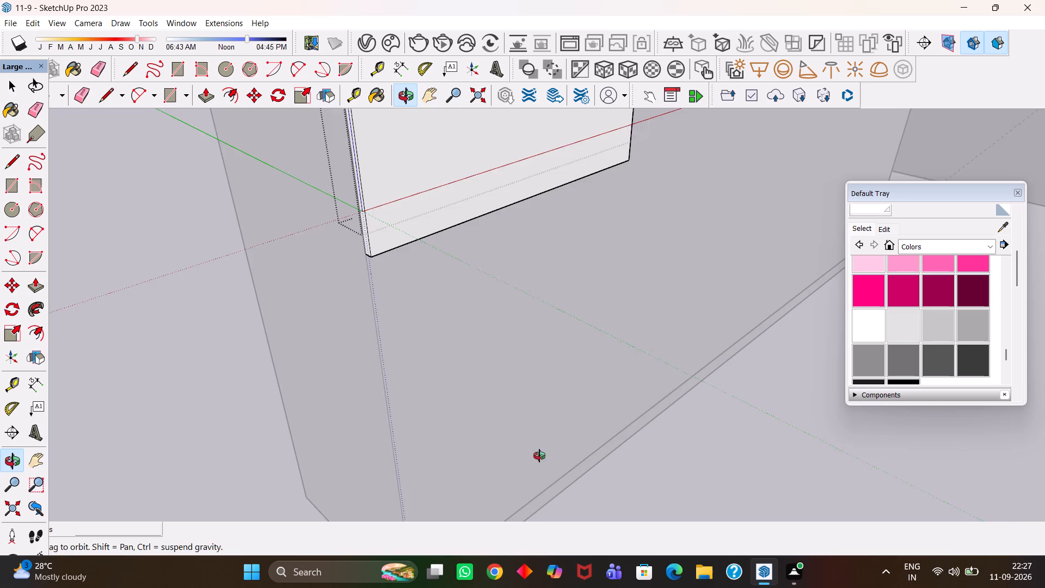
middle_click_drag(539, 456, 539, 456)
left_click_drag(546, 457, 520, 366)
scroll(548, 389, "up", 2)
key("Escape")
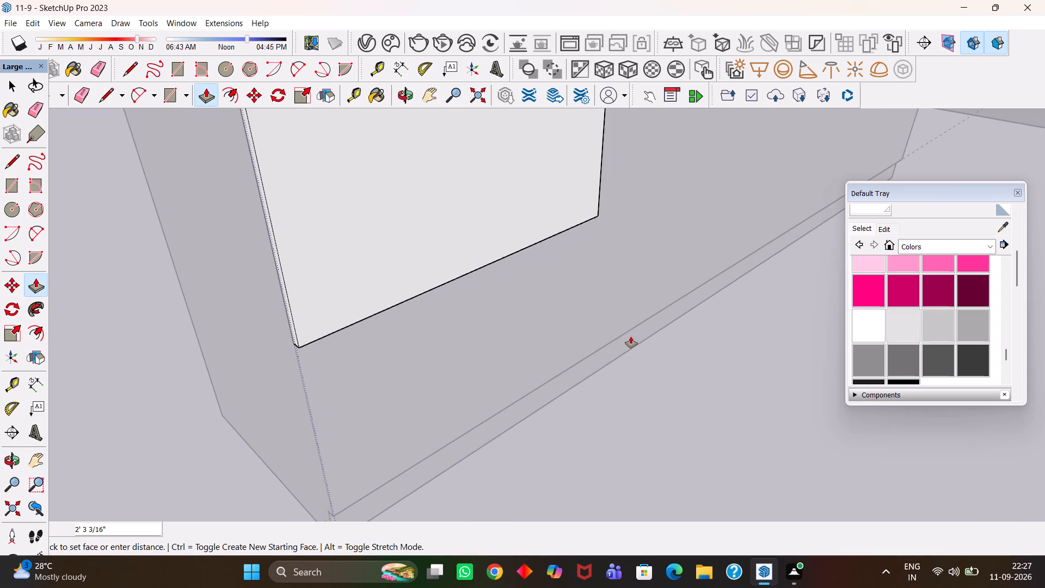
left_click(630, 330)
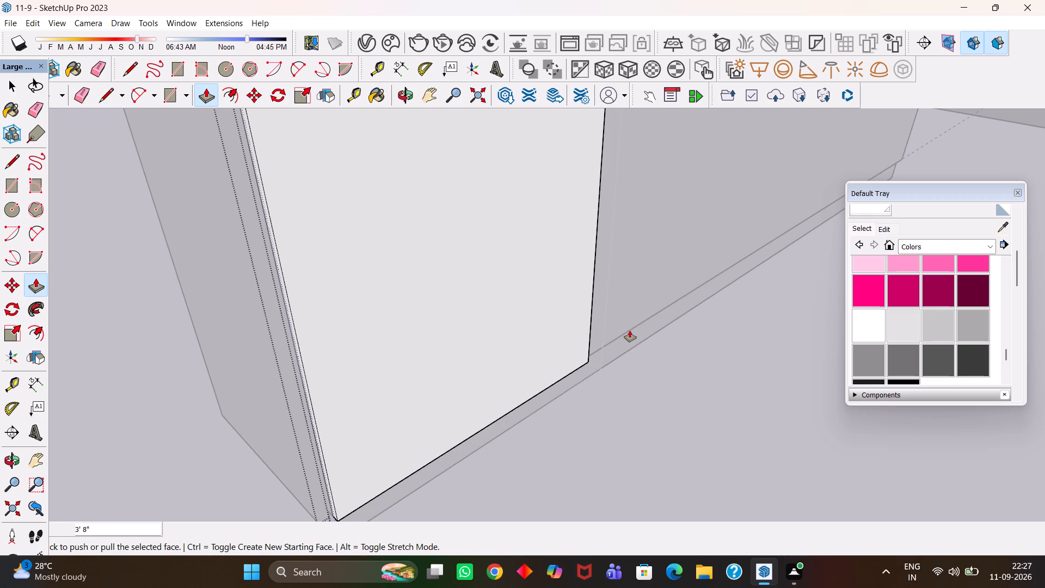
scroll(630, 330, "up", 5)
key("h")
scroll(630, 330, "down", 14)
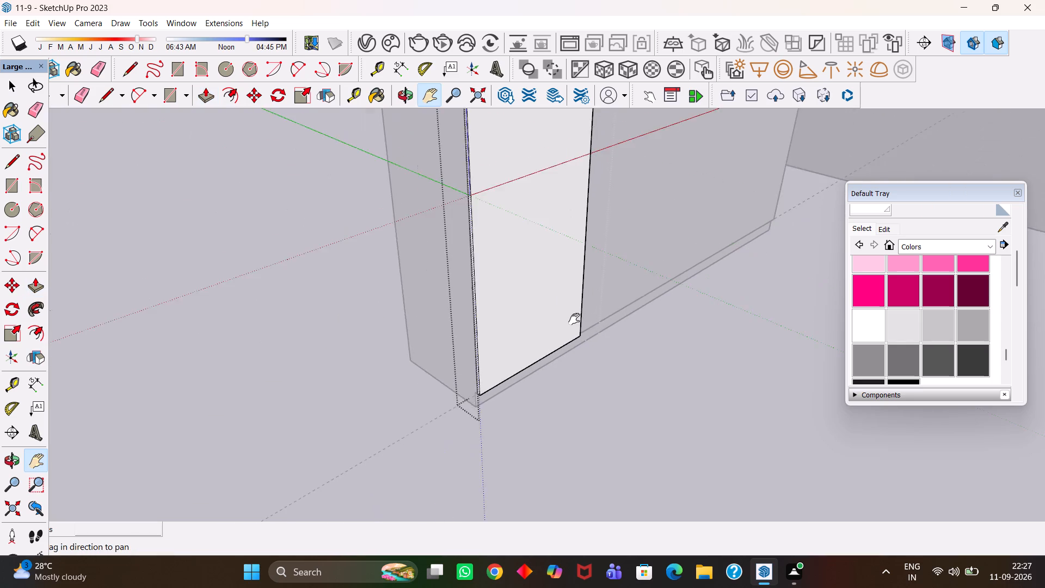
scroll(574, 319, "down", 5)
middle_click_drag(626, 270, 553, 320)
scroll(552, 324, "down", 6)
middle_click_drag(543, 327, 532, 355)
key("space")
left_click(372, 275)
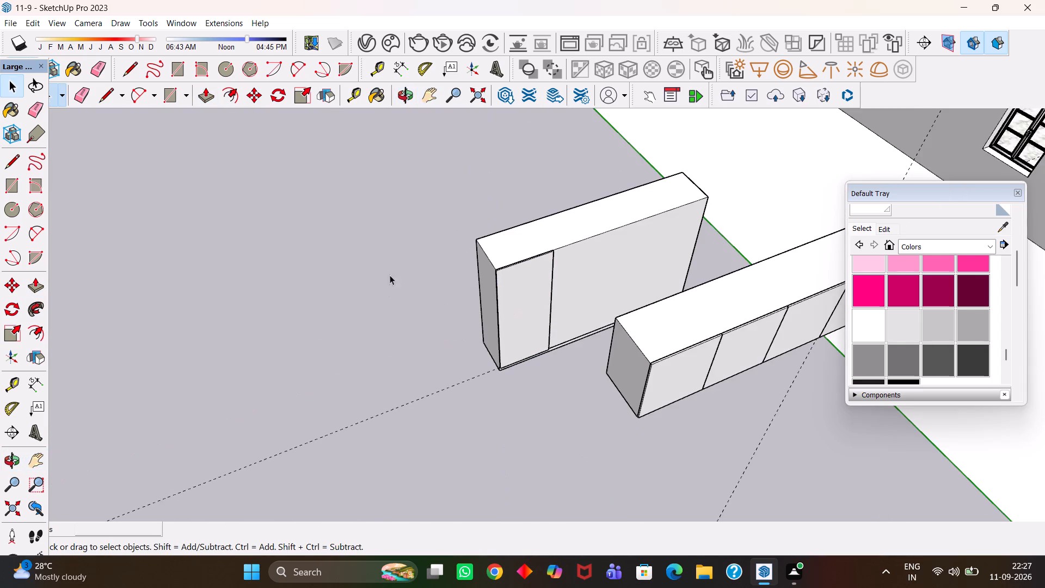
Copy the tall shutter panel along the taller block's front to its opposite end and divide the copies with /3.
scroll(589, 299, "up", 2)
left_click(511, 275)
middle_click_drag(540, 261, 485, 289)
scroll(485, 289, "up", 2)
key("m")
scroll(599, 230, "up", 3)
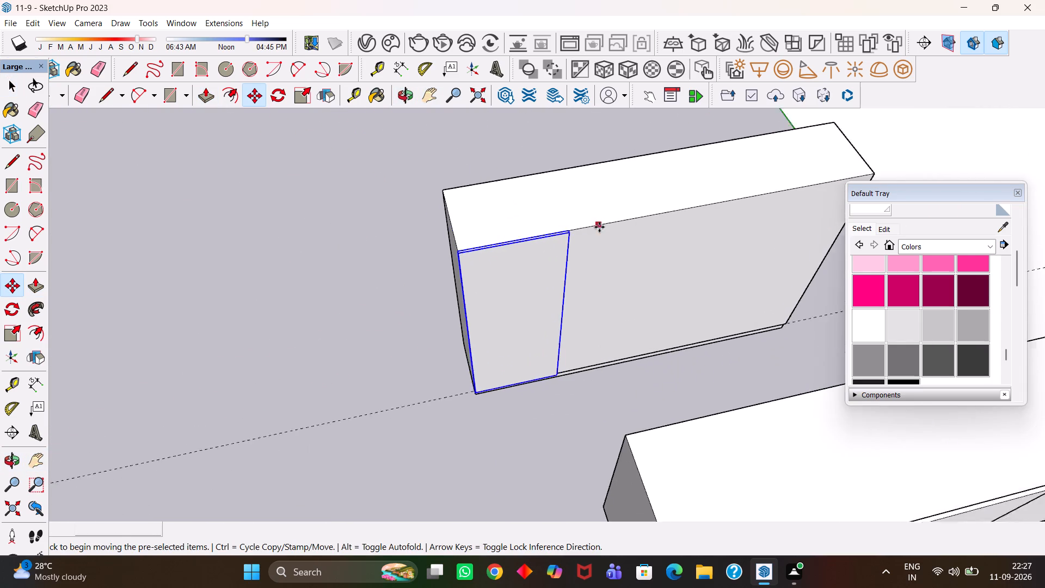
scroll(565, 227, "up", 3)
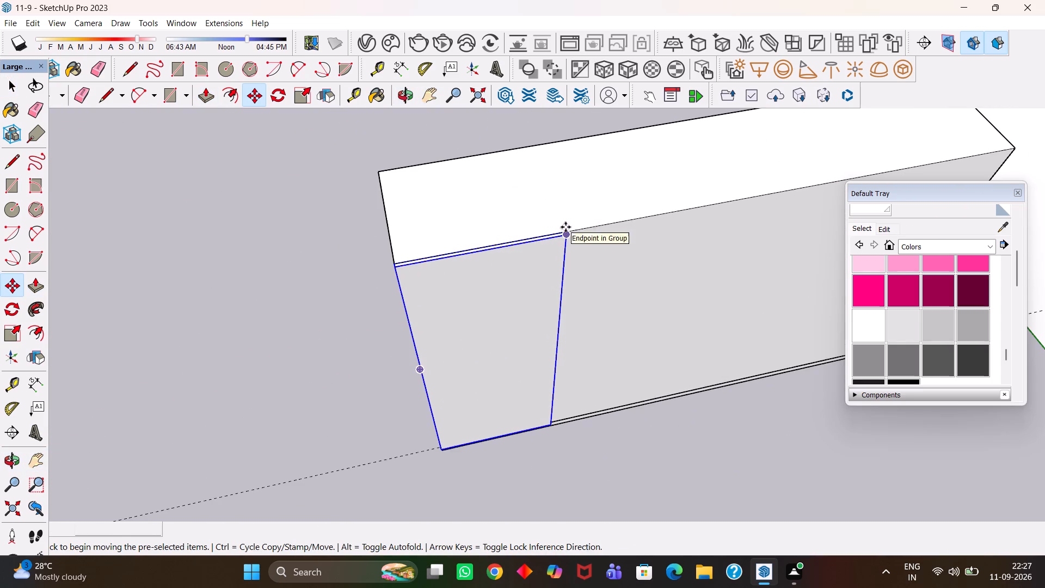
left_click(565, 227)
scroll(630, 235, "down", 4)
key("h")
left_click_drag(737, 244, 565, 248)
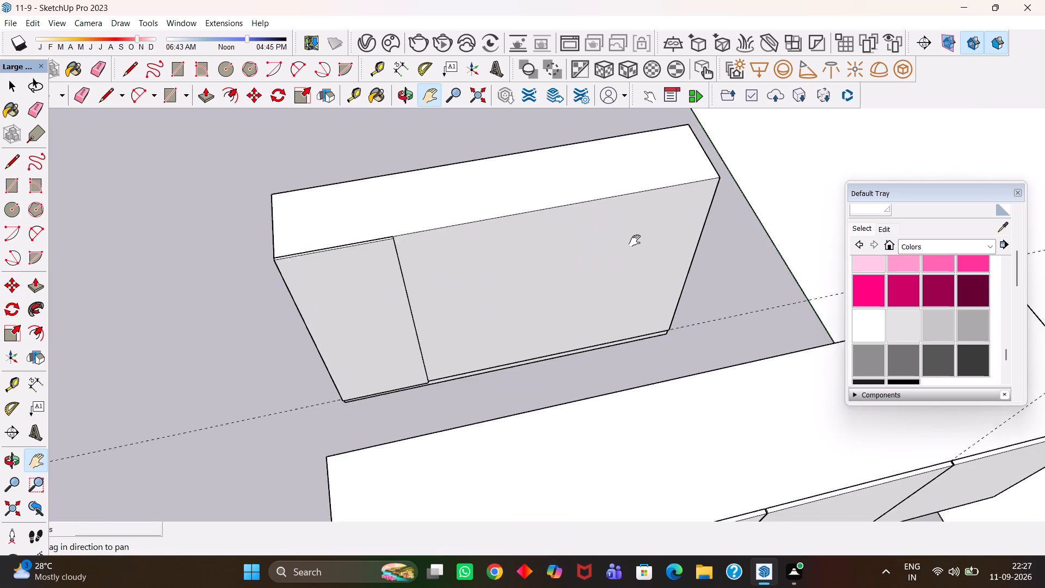
scroll(607, 247, "down", 1)
middle_click_drag(565, 258, 545, 265)
left_click_drag(603, 237, 576, 280)
middle_click_drag(682, 252, 607, 265)
key("Escape")
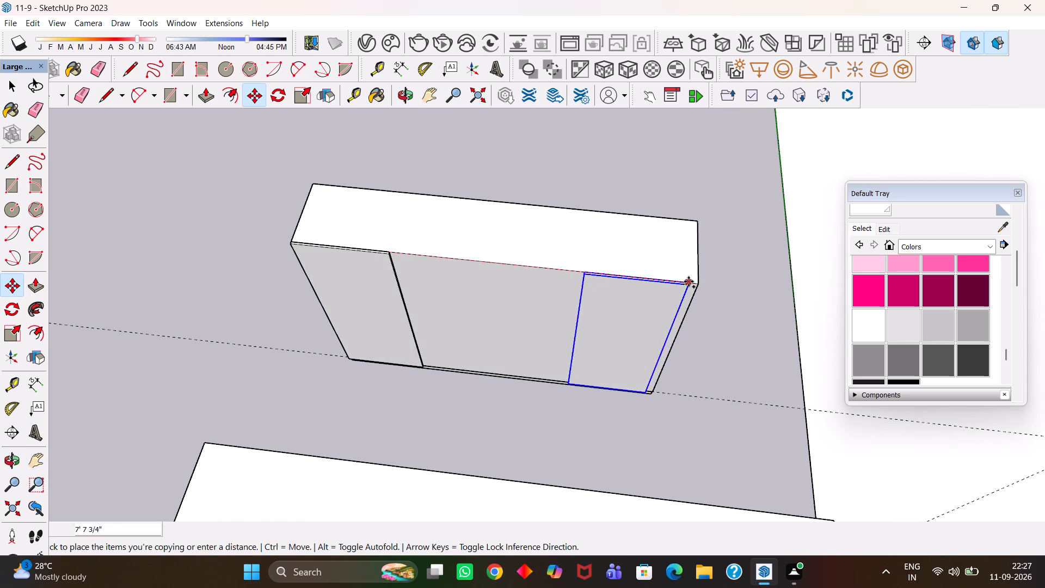
scroll(696, 284, "up", 2)
left_click(700, 284)
type("/3")
key("Return")
Erase the guide line running along the base of the taller block.
key("h")
scroll(677, 286, "down", 10)
scroll(520, 281, "up", 1)
middle_click_drag(473, 286, 492, 303)
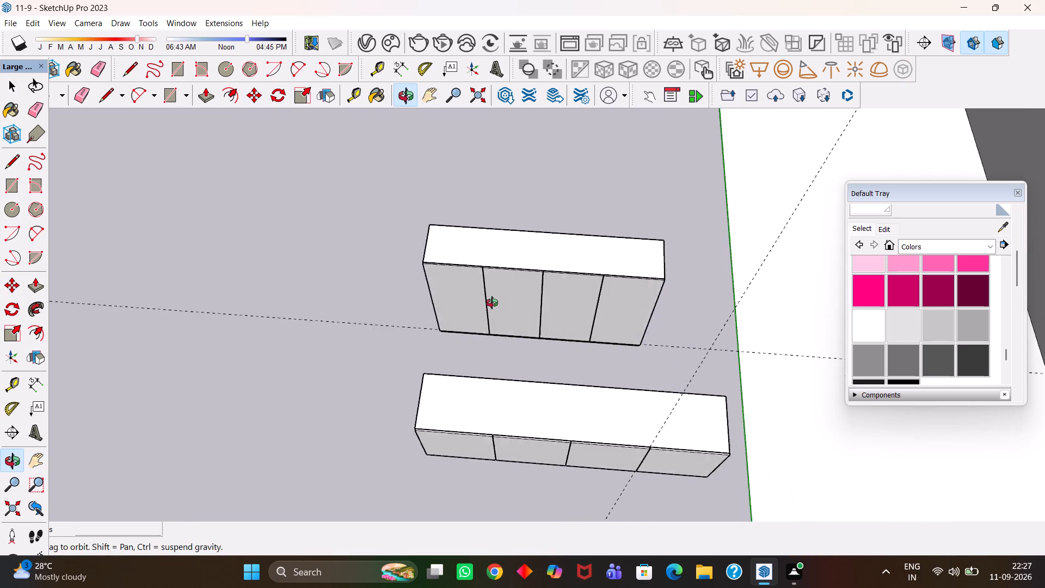
middle_click_drag(492, 303, 512, 304)
scroll(501, 304, "up", 1)
key("e")
left_click_drag(388, 296, 385, 370)
scroll(510, 341, "up", 3)
scroll(511, 341, "down", 4)
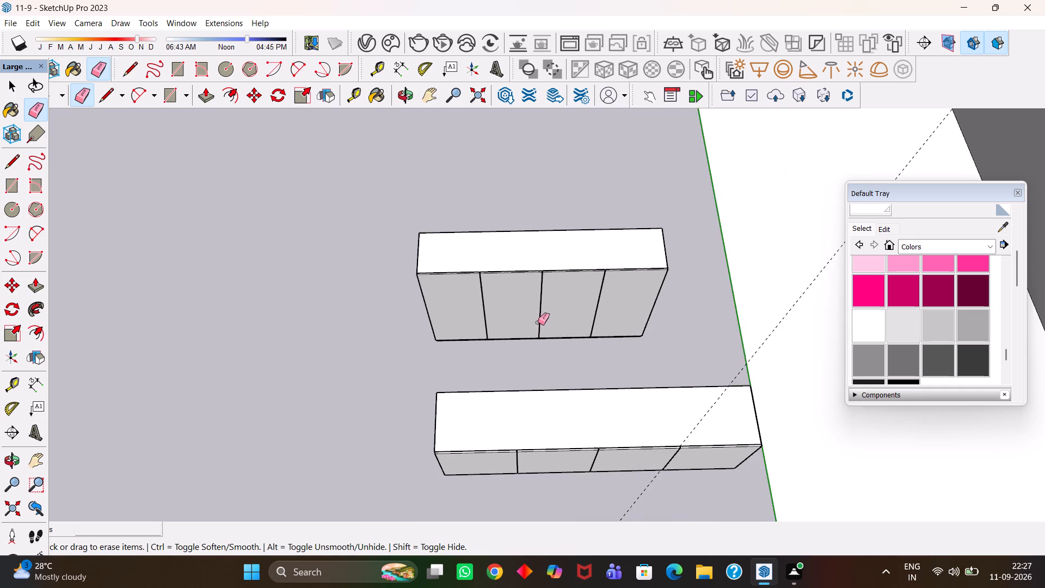
Group the taller block together with its four shutter panels.
middle_click_drag(538, 322, 544, 360)
scroll(544, 358, "up", 3)
key("h")
left_click_drag(599, 299, 583, 353)
middle_click_drag(564, 360, 556, 360)
scroll(560, 360, "up", 1)
key("space")
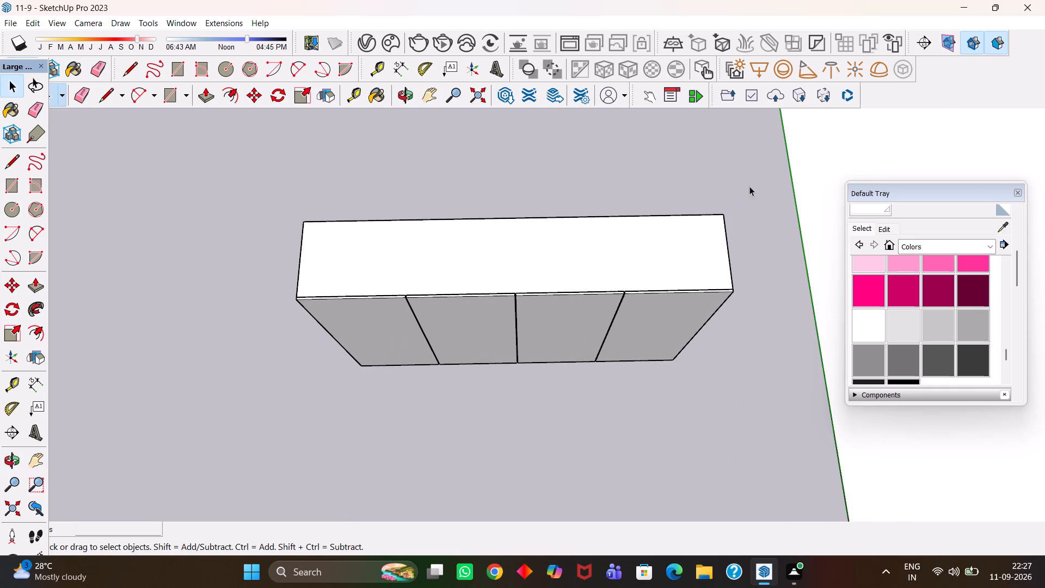
left_click_drag(749, 186, 201, 435)
right_click(355, 366)
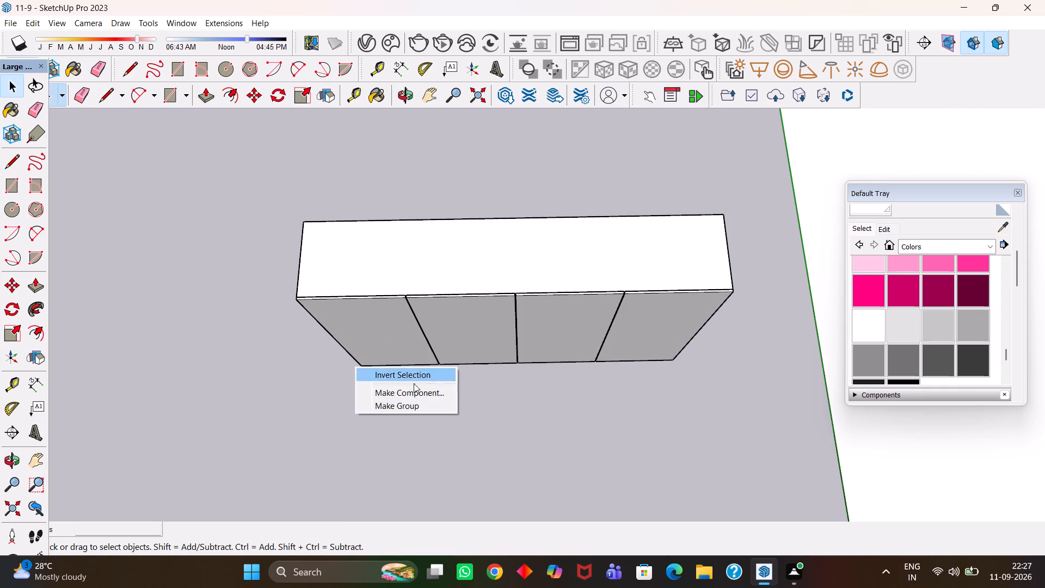
key("space")
left_click_drag(759, 176, 206, 424)
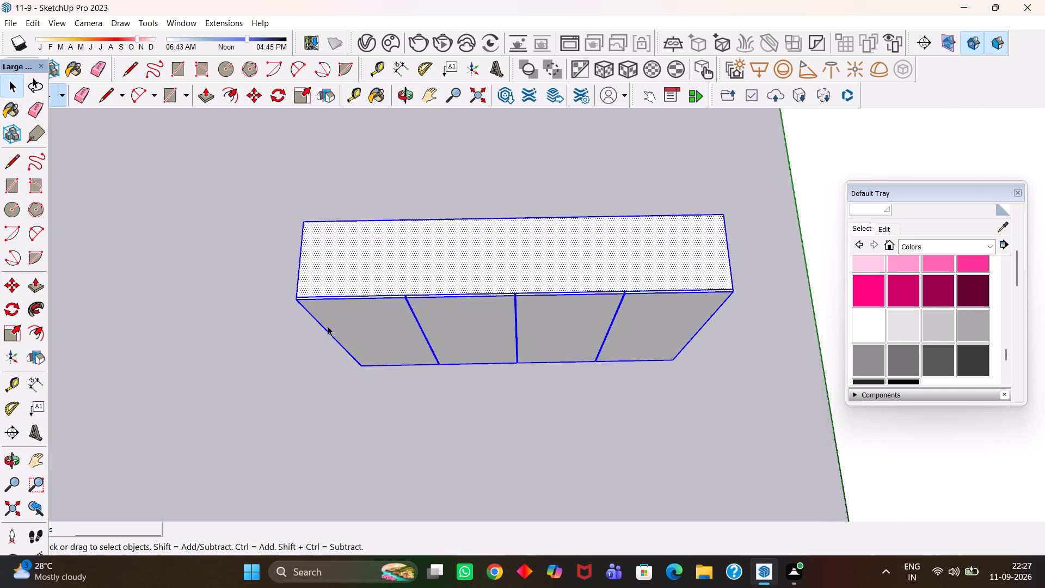
right_click(373, 279)
left_click(417, 399)
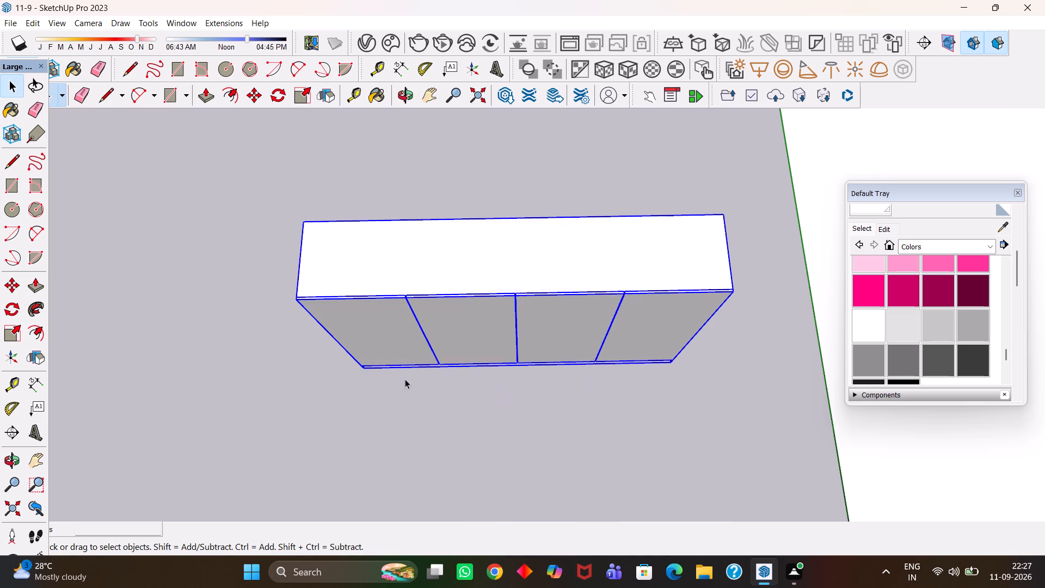
Move the taller unit's group into the room beside the two small toilets, fitting it into the corner along the wall shared with the neighbouring bedroom.
scroll(368, 328, "down", 5)
middle_click_drag(324, 343, 519, 305)
scroll(517, 306, "up", 1)
scroll(519, 305, "down", 3)
middle_click_drag(391, 387, 463, 367)
scroll(463, 367, "up", 2)
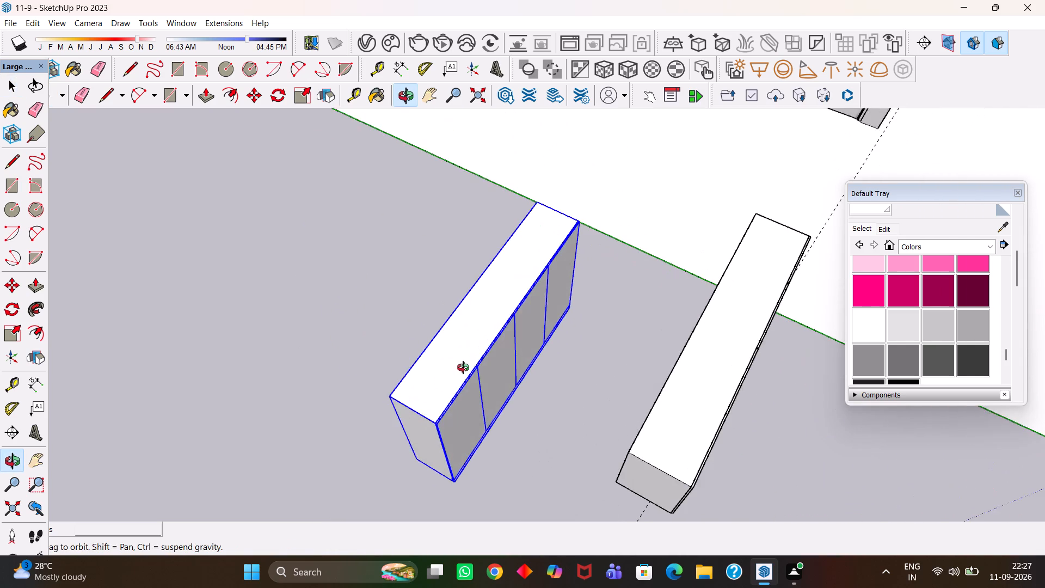
middle_click_drag(463, 367, 470, 368)
key("m")
scroll(477, 355, "down", 4)
scroll(409, 439, "up", 1)
left_click(442, 434)
key("h")
scroll(497, 382, "down", 4)
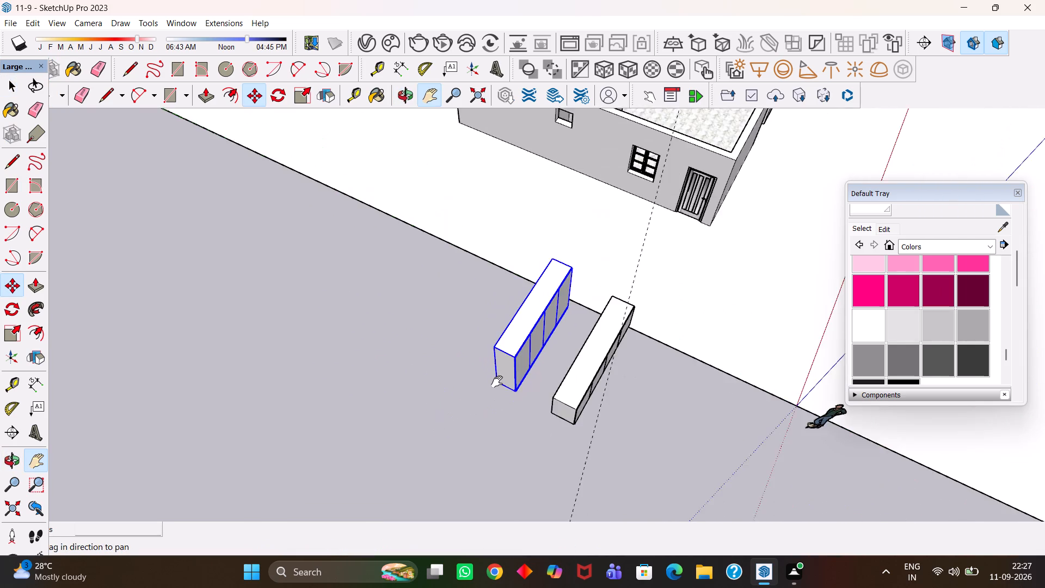
scroll(497, 382, "down", 5)
left_click_drag(656, 318, 546, 431)
scroll(470, 304, "up", 7)
middle_click_drag(572, 304, 494, 362)
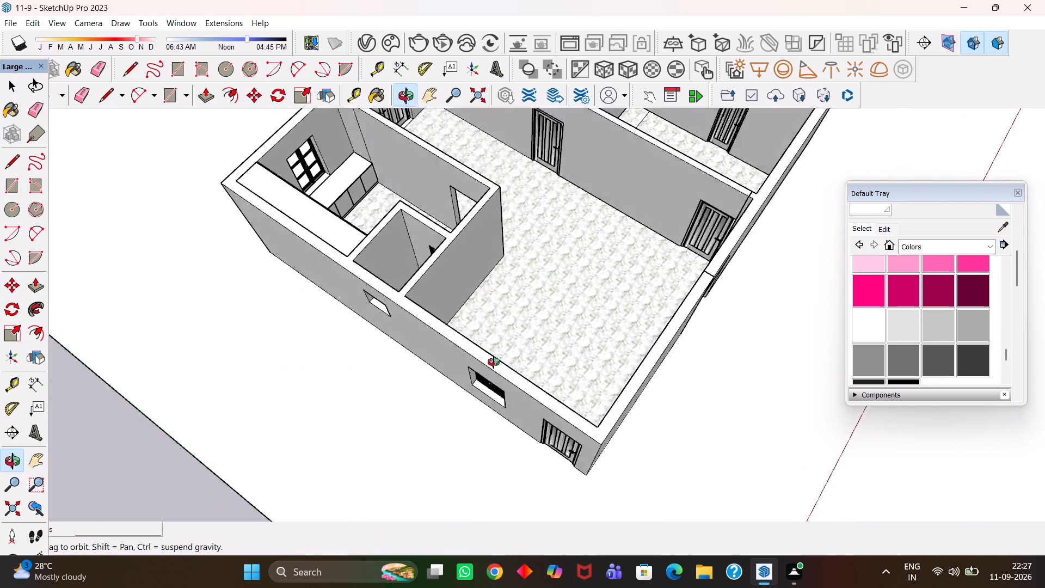
middle_click_drag(494, 362, 407, 363)
scroll(410, 357, "up", 1)
left_click_drag(514, 307, 508, 389)
middle_click_drag(525, 389, 428, 389)
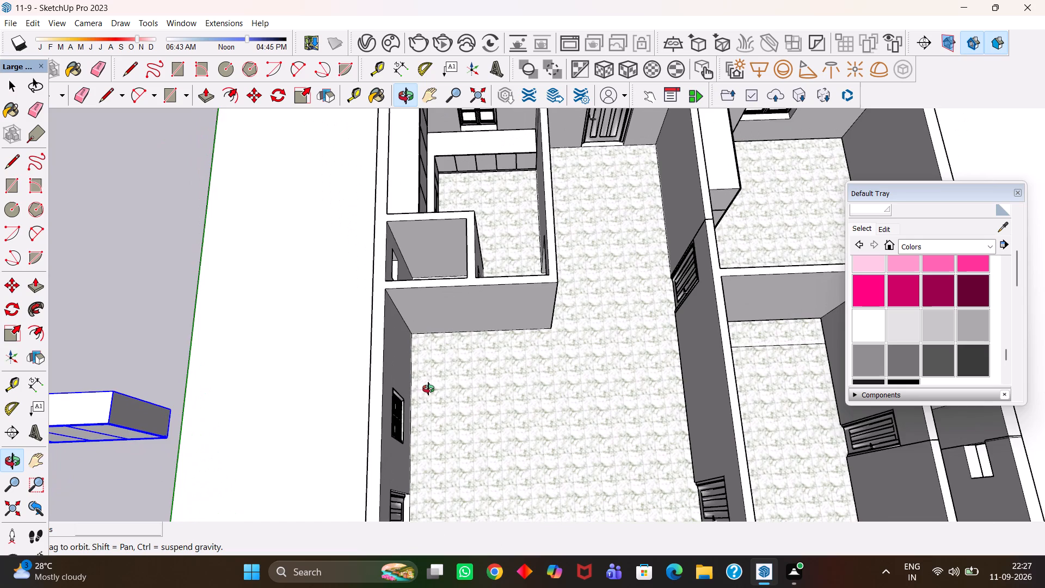
middle_click_drag(428, 389, 446, 382)
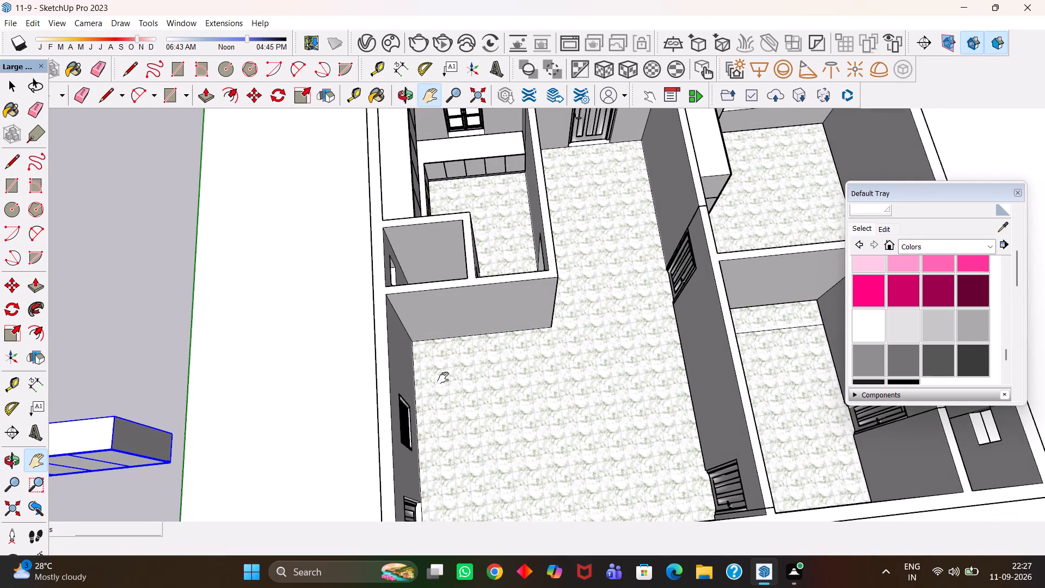
scroll(443, 378, "down", 8)
scroll(577, 380, "up", 9)
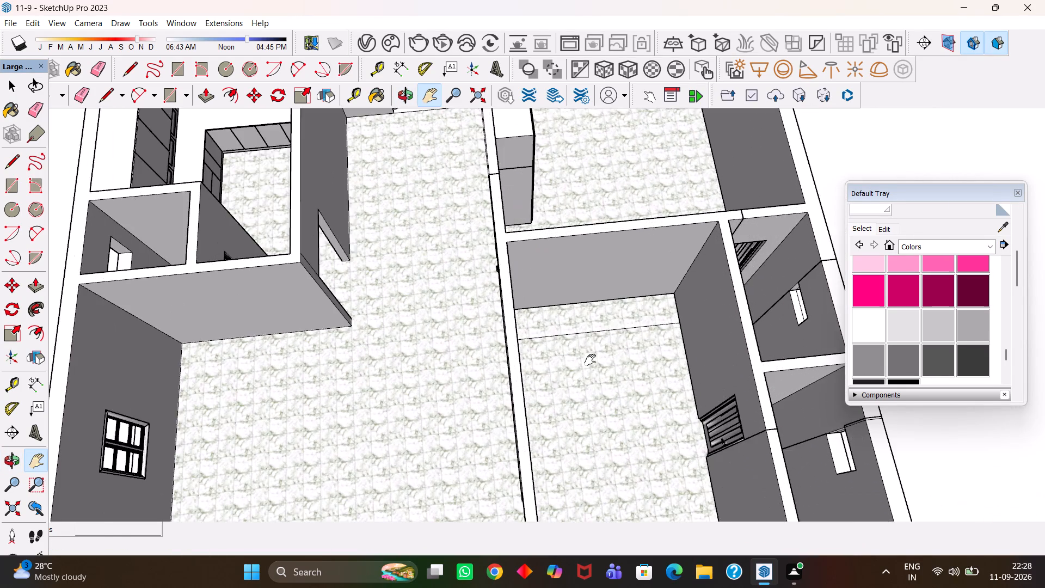
scroll(590, 360, "up", 6)
key("Escape")
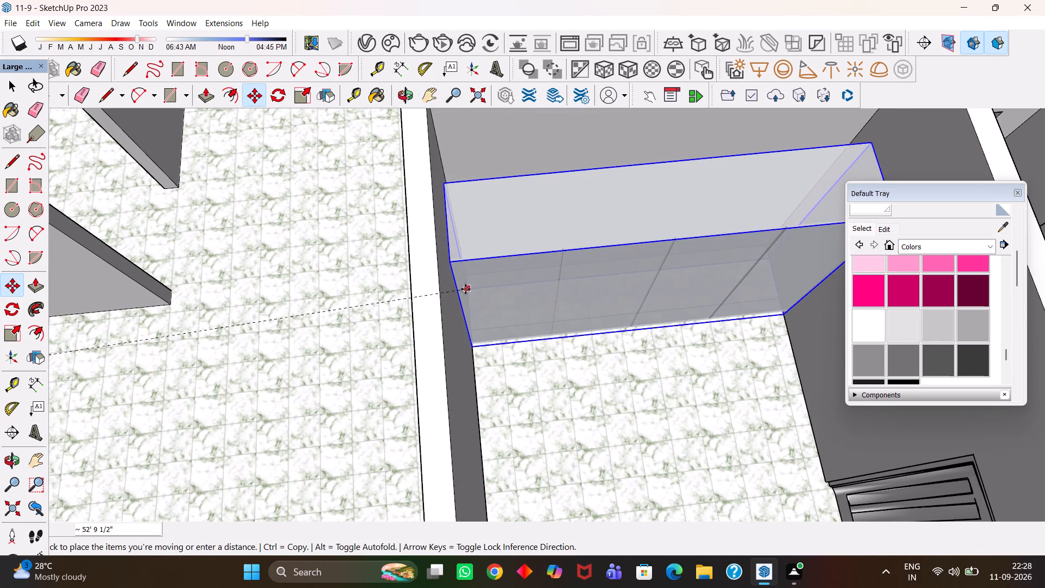
left_click(464, 278)
scroll(470, 338, "down", 11)
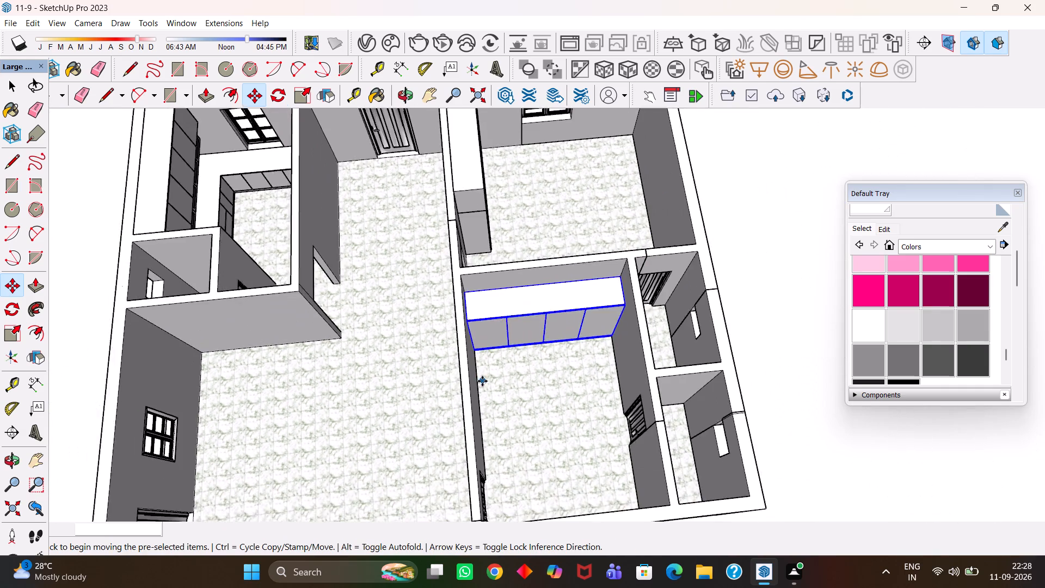
Erase the long diagonal guide line that crosses the remaining lower block outside the house.
scroll(482, 381, "down", 5)
key("h")
left_click_drag(392, 425, 432, 387)
scroll(431, 387, "down", 10)
scroll(305, 429, "up", 8)
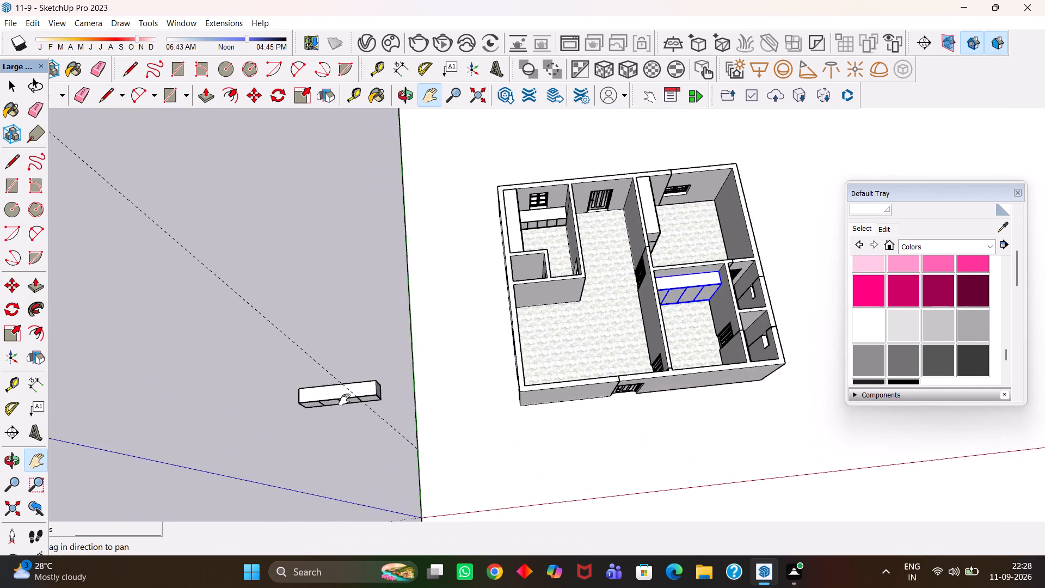
scroll(345, 400, "up", 4)
middle_click_drag(345, 400, 325, 401)
scroll(345, 400, "up", 3)
key("e")
left_click_drag(314, 334, 293, 327)
Group the lower block together with its four shutter panels.
scroll(302, 347, "down", 3)
scroll(320, 389, "up", 2)
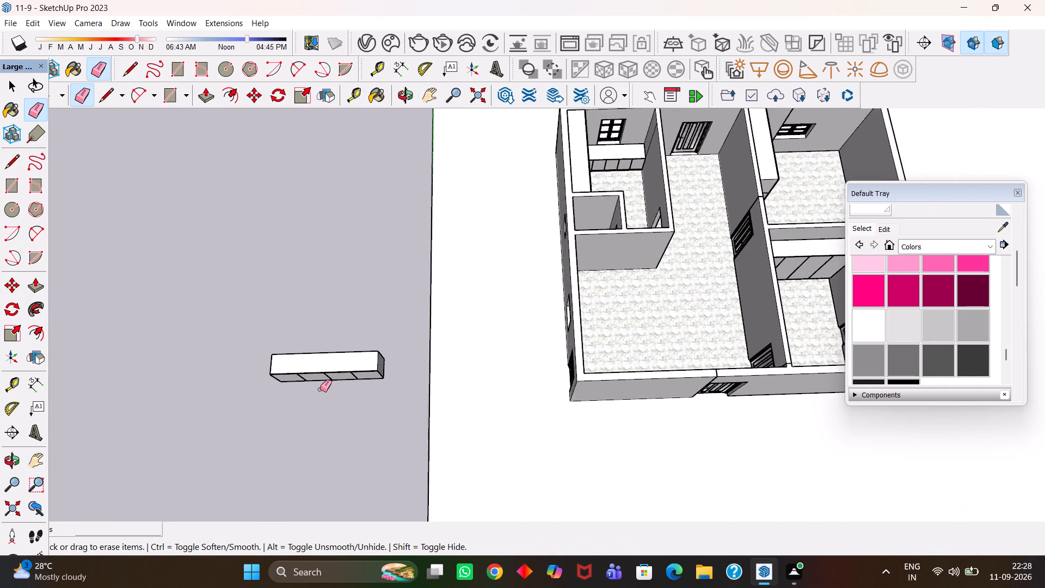
scroll(320, 389, "up", 5)
key("h")
middle_click_drag(311, 394, 327, 394)
scroll(349, 399, "up", 3)
scroll(349, 399, "down", 3)
middle_click_drag(351, 402, 347, 402)
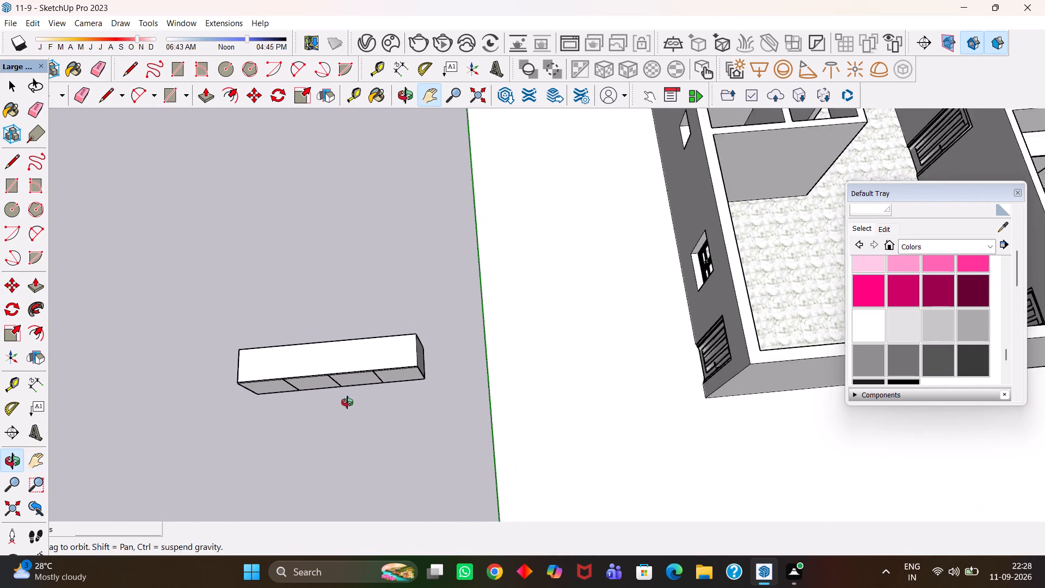
middle_click_drag(347, 402, 342, 402)
scroll(342, 402, "up", 2)
key("space")
scroll(342, 402, "down", 3)
key("h")
left_click_drag(401, 382, 440, 384)
left_click_drag(364, 363, 438, 378)
scroll(445, 382, "up", 2)
key("space")
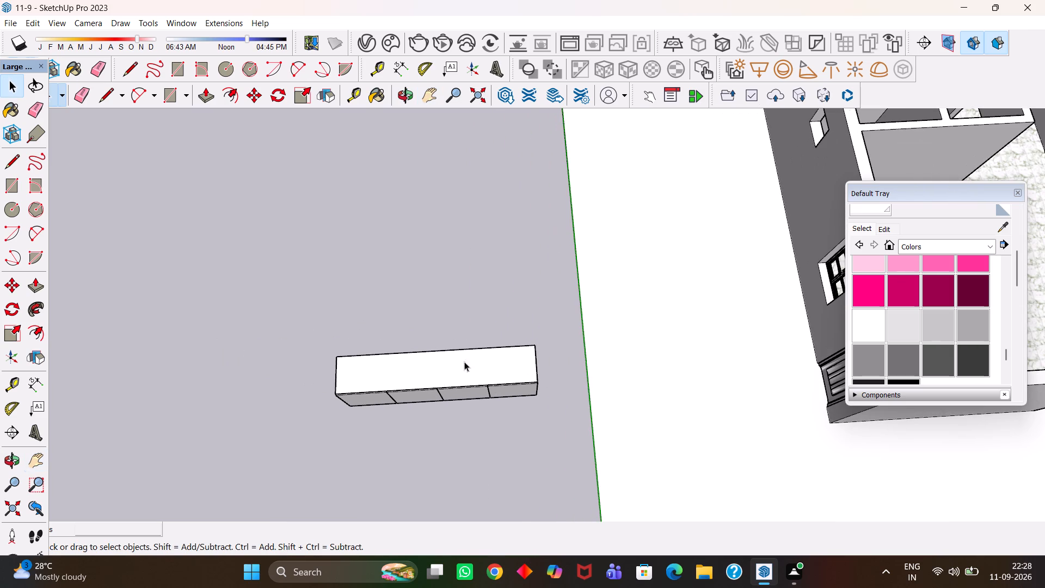
left_click_drag(536, 321, 290, 459)
scroll(395, 424, "up", 3)
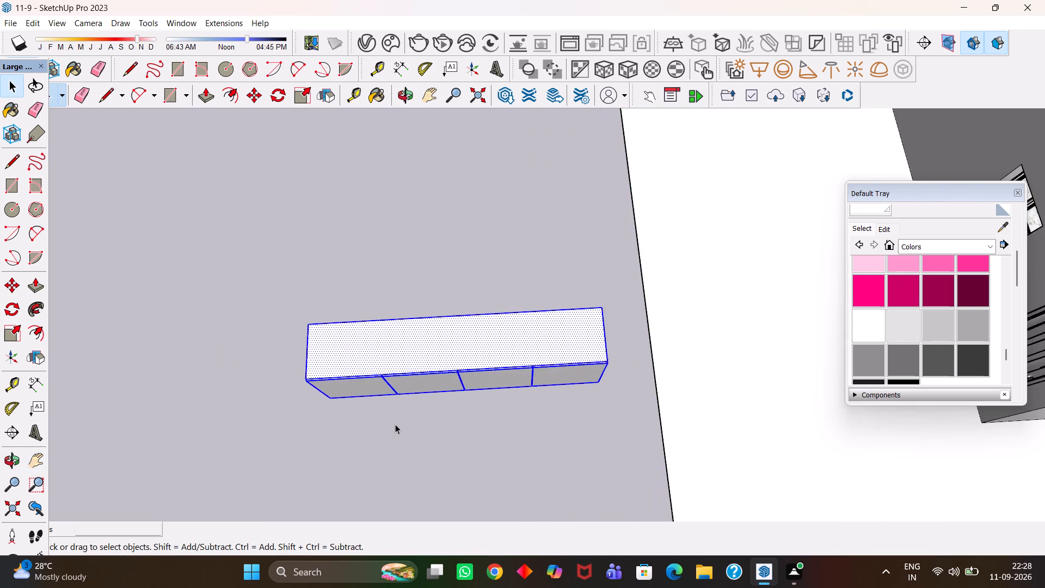
scroll(395, 424, "down", 3)
middle_click_drag(353, 437, 341, 437)
scroll(341, 437, "up", 3)
key("h")
scroll(398, 407, "up", 2)
left_click_drag(376, 366, 420, 418)
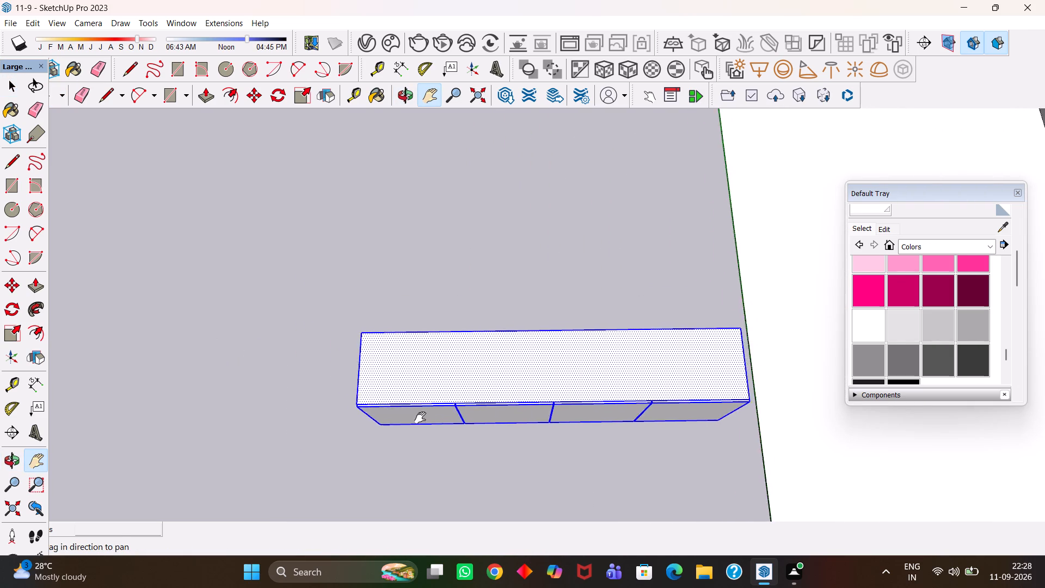
left_click_drag(420, 418, 265, 382)
scroll(325, 380, "up", 4)
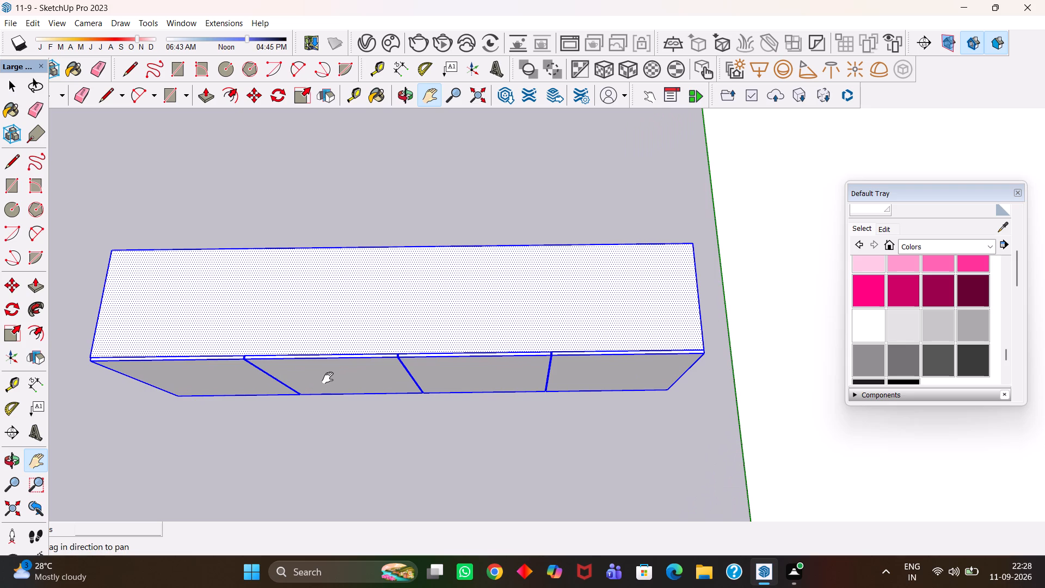
scroll(328, 378, "down", 3)
middle_click(367, 365)
scroll(364, 367, "down", 1)
middle_click_drag(364, 368, 374, 375)
scroll(374, 375, "down", 2)
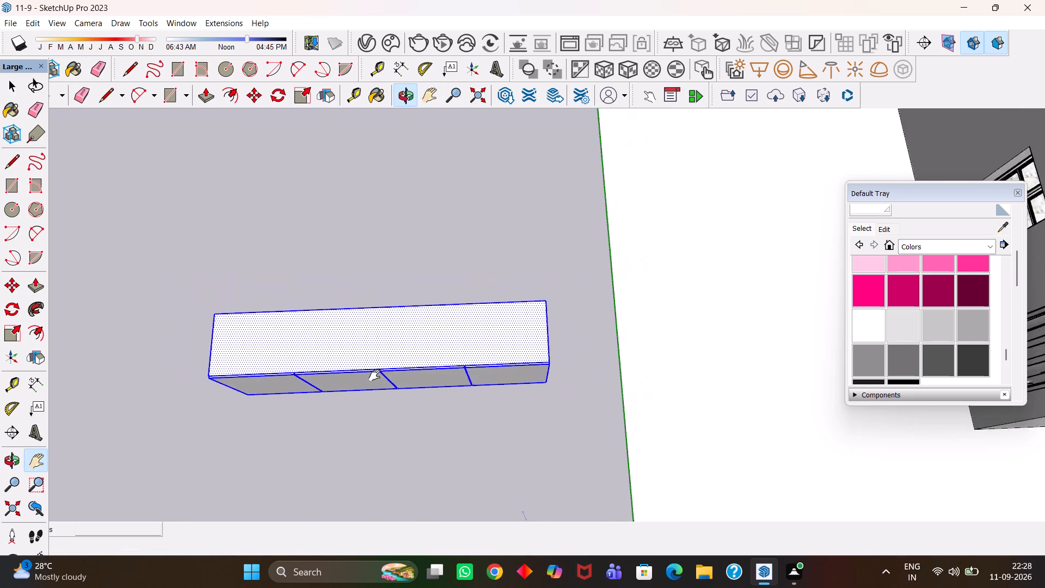
scroll(374, 375, "down", 1)
key("space")
left_click_drag(539, 283, 195, 479)
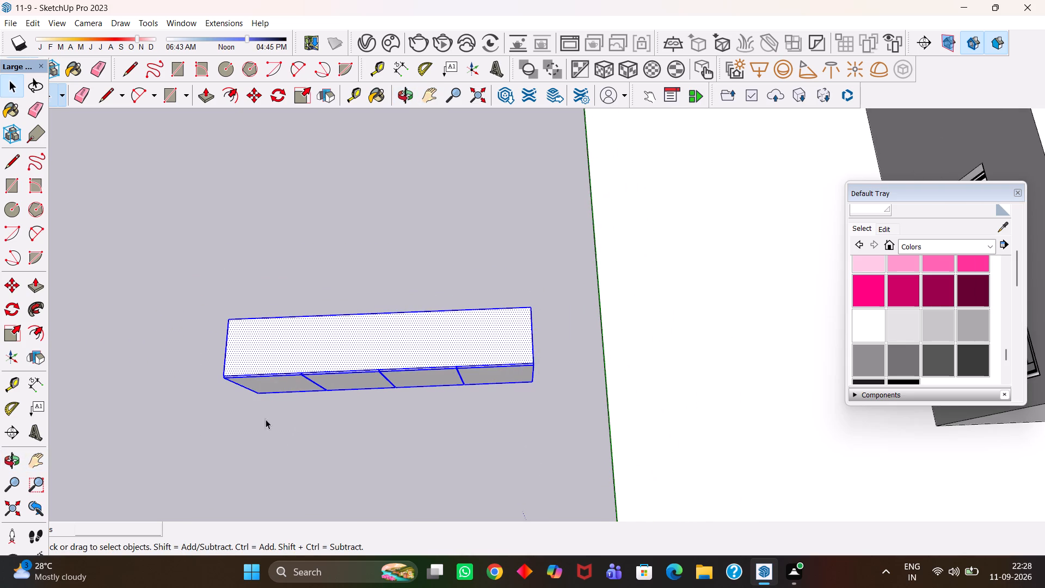
right_click(348, 358)
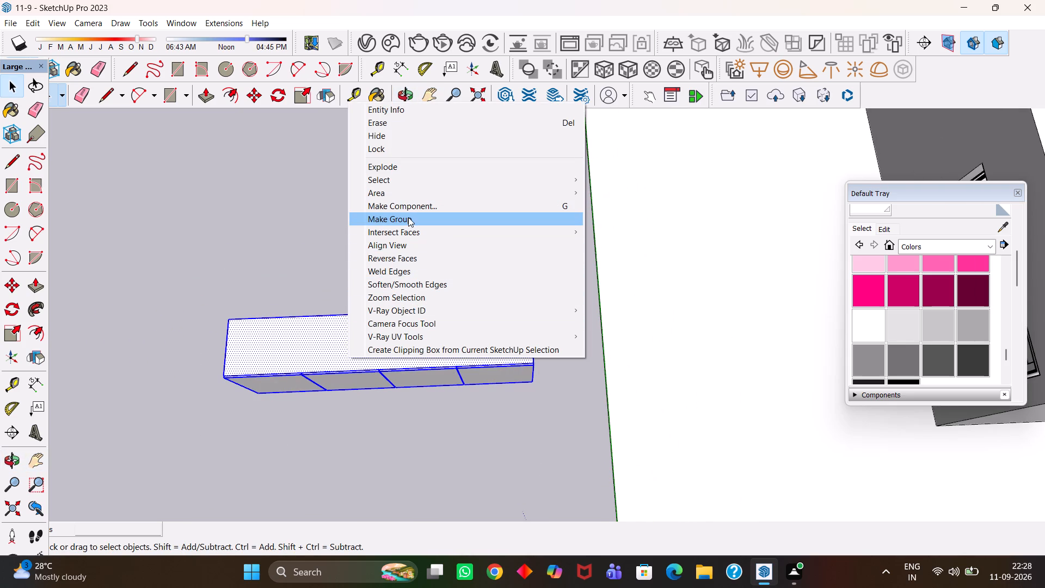
left_click(409, 220)
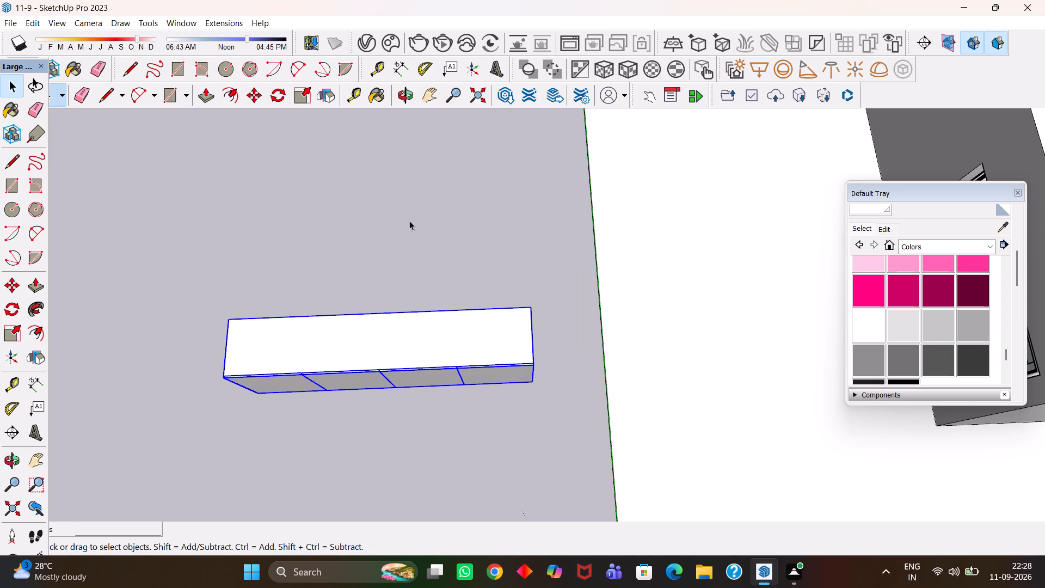
Move the lower block's group into the house and stack it on top of the taller unit, aligned at the back corner.
scroll(405, 234, "down", 4)
key("m")
left_click(298, 286)
key("h")
scroll(424, 286, "down", 9)
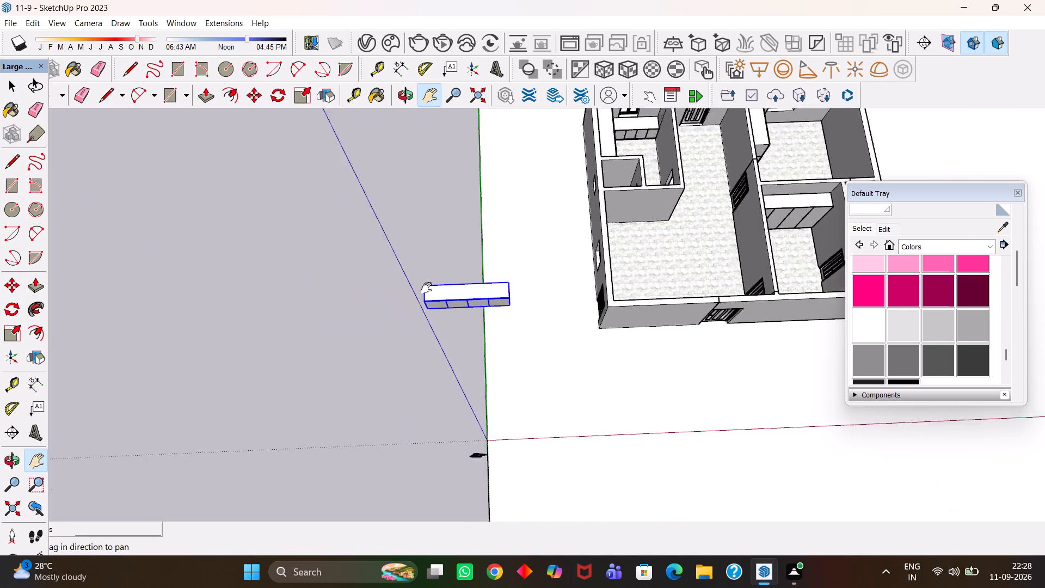
scroll(426, 288, "down", 1)
left_click_drag(571, 255, 470, 367)
scroll(501, 252, "up", 5)
scroll(502, 249, "down", 4)
left_click_drag(650, 333, 482, 313)
scroll(465, 313, "up", 1)
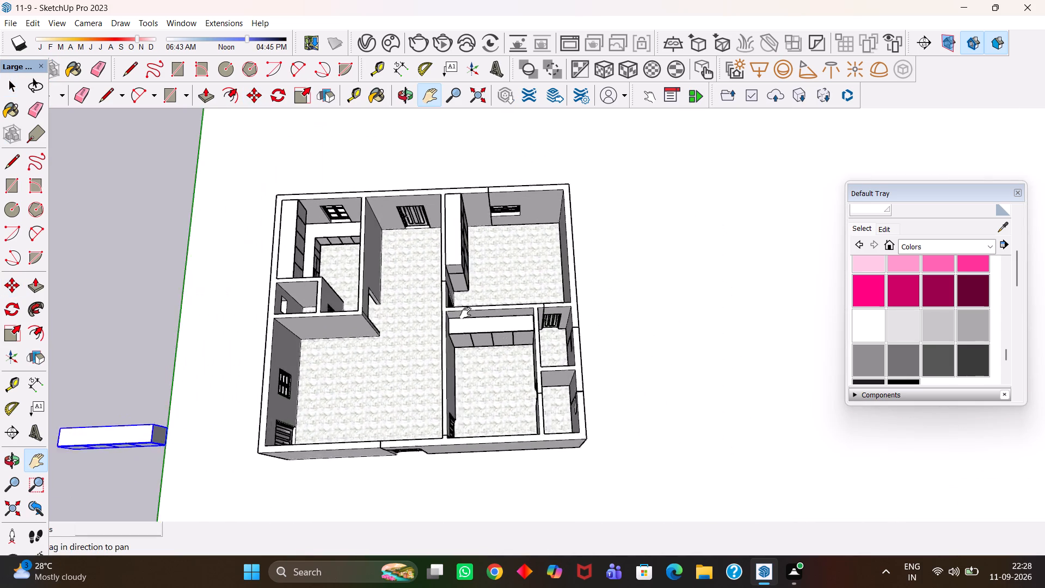
scroll(465, 313, "up", 10)
key("Escape")
left_click(427, 301)
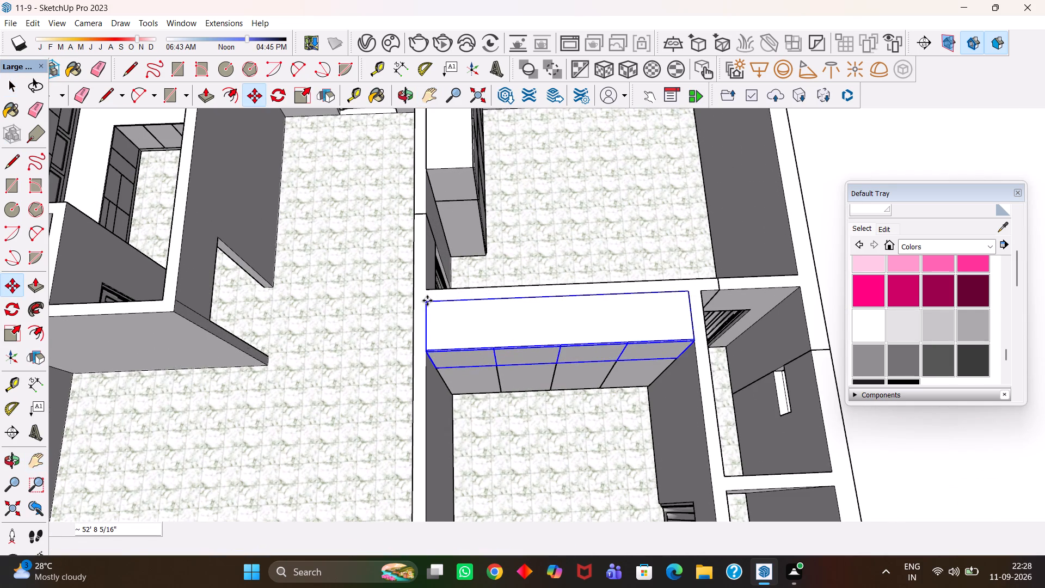
Deselect the stacked storage unit and examine its placement and the whole house layout from above.
scroll(427, 301, "up", 4)
scroll(427, 301, "down", 14)
key("h")
left_click_drag(355, 324, 466, 320)
scroll(466, 323, "down", 3)
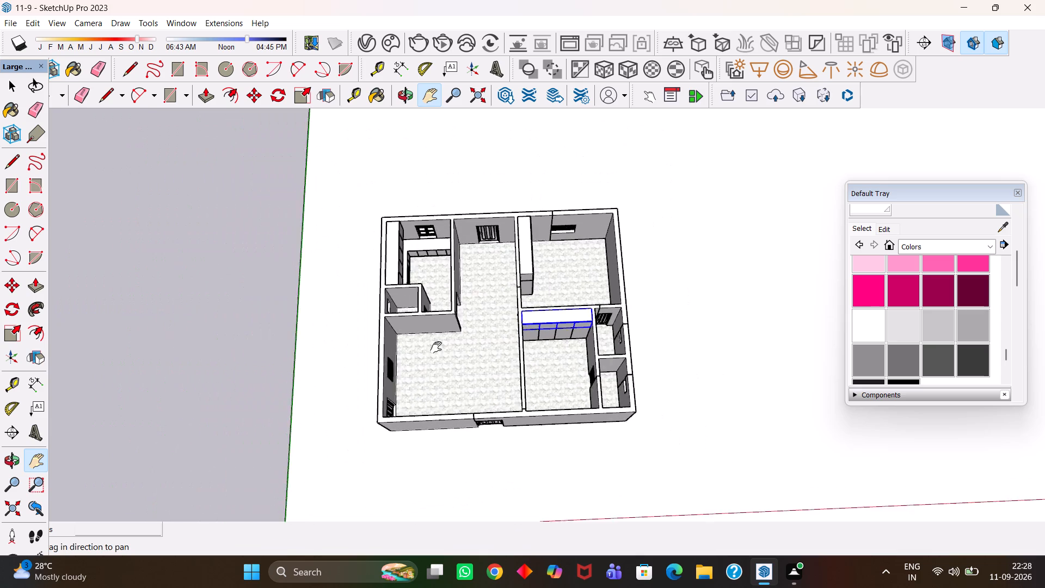
scroll(436, 347, "down", 2)
key("space")
left_click(228, 305)
scroll(515, 341, "up", 12)
scroll(552, 352, "down", 5)
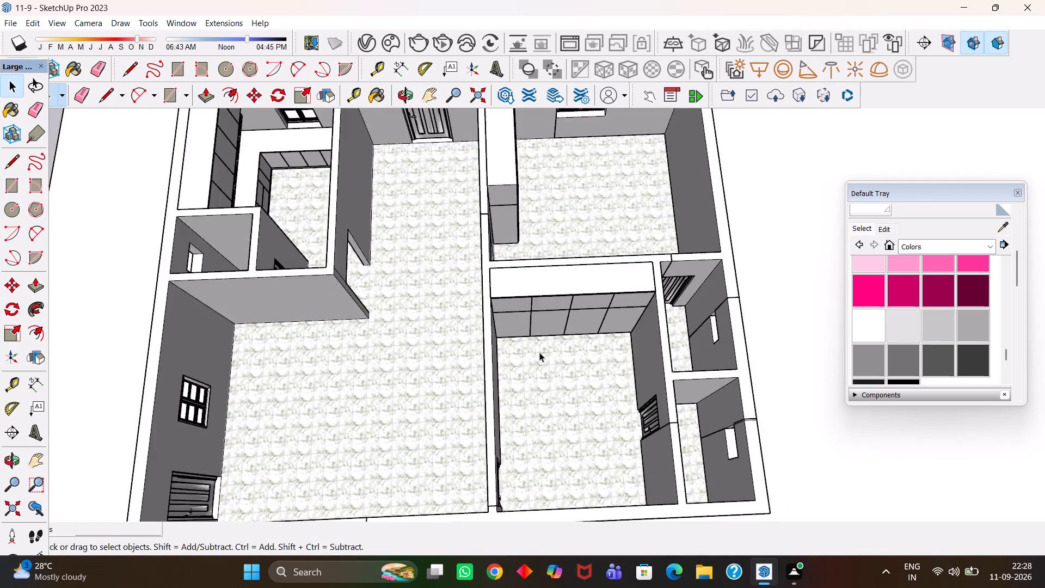
scroll(539, 352, "down", 7)
middle_click_drag(549, 356, 544, 360)
scroll(544, 360, "up", 4)
key("h")
scroll(544, 360, "down", 4)
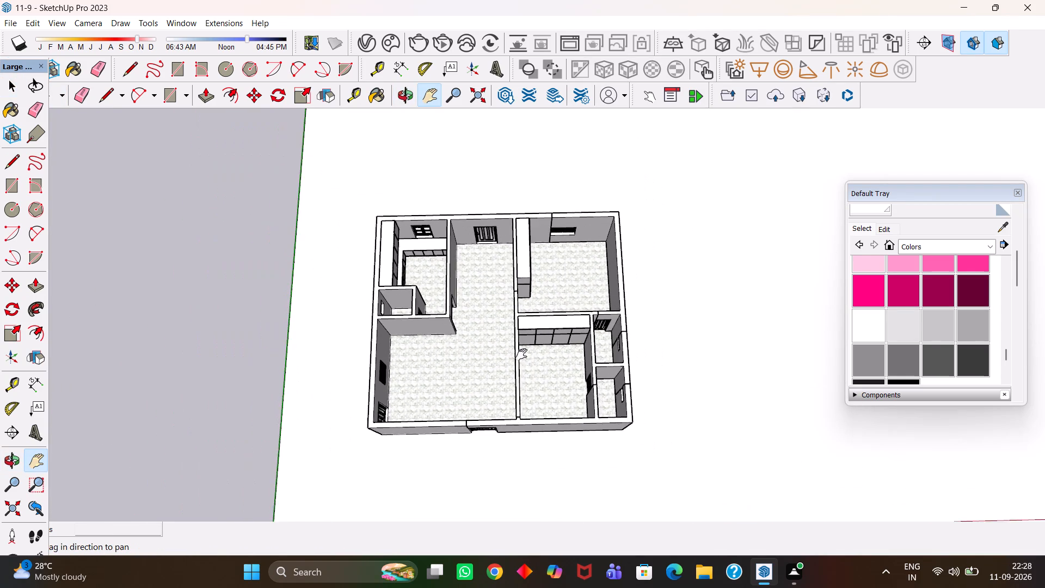
scroll(535, 363, "up", 1)
middle_click(537, 364)
scroll(539, 366, "up", 2)
key("h")
middle_click_drag(499, 329, 497, 358)
scroll(497, 358, "up", 2)
key("h")
scroll(497, 358, "down", 2)
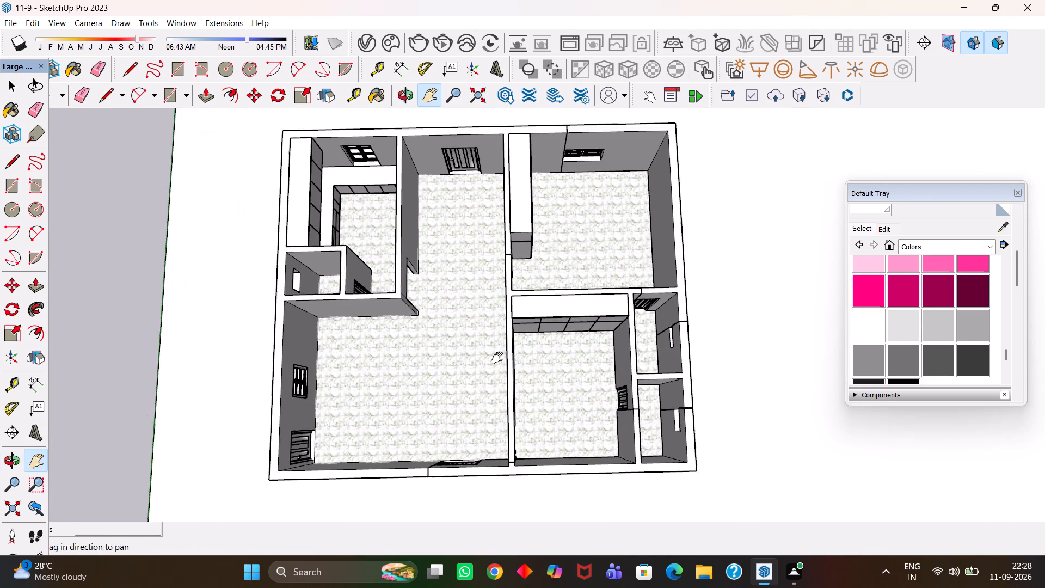
scroll(497, 358, "down", 1)
left_click_drag(477, 335, 480, 352)
scroll(480, 352, "up", 2)
scroll(480, 352, "down", 3)
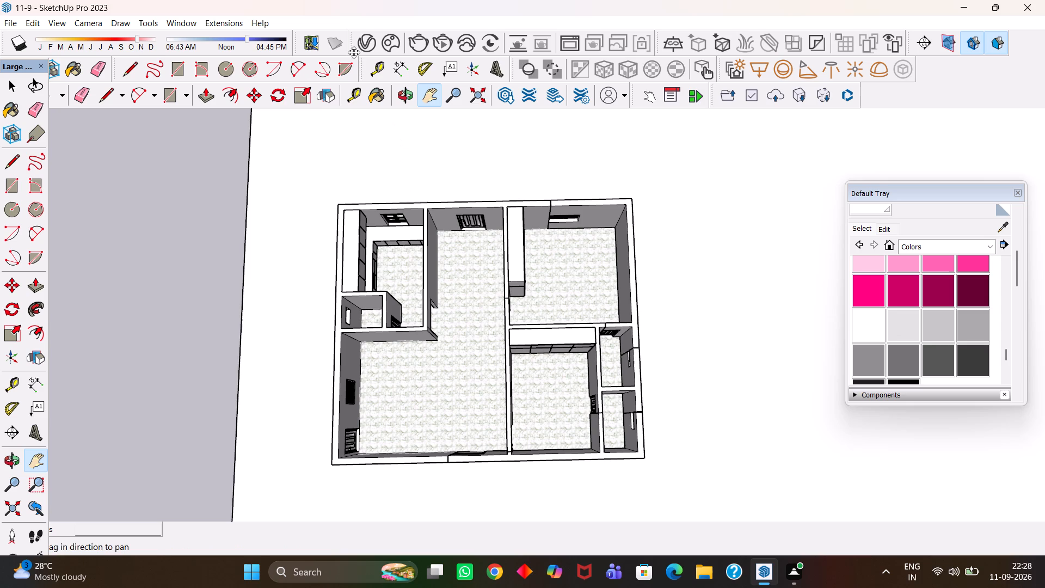
Open the Chaos Cosmos Browser and replace the previous search with "bed" to look for bed models.
left_click(396, 48)
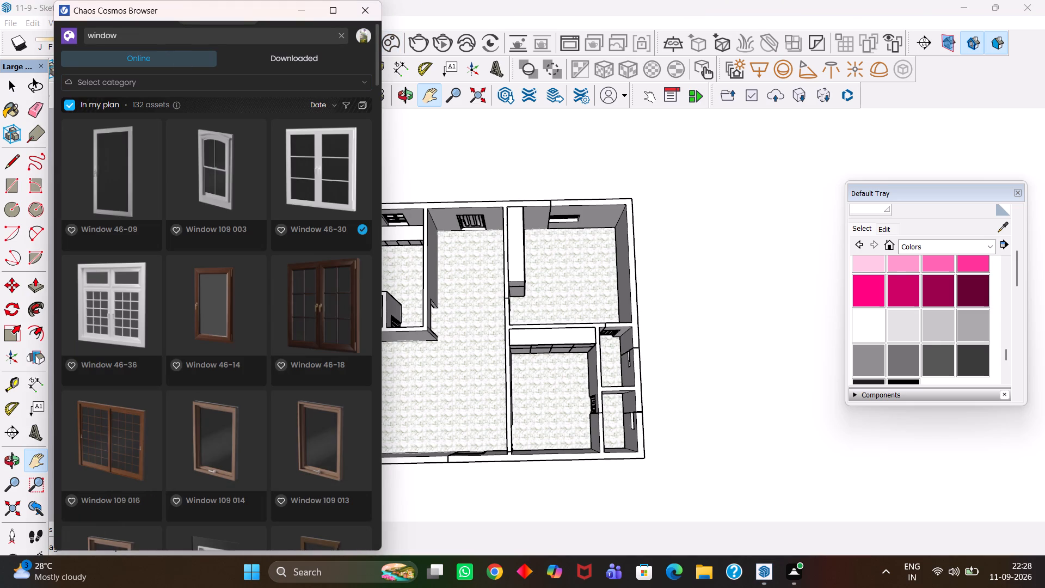
left_click(127, 38)
key("BackSpace")
key("BackSpace")
key("BackSpace")
key("BackSpace")
key("BackSpace")
key("BackSpace")
key("BackSpace")
key("BackSpace")
key("BackSpace")
key("BackSpace")
key("BackSpace")
key("BackSpace")
key("BackSpace")
key("BackSpace")
key("BackSpace")
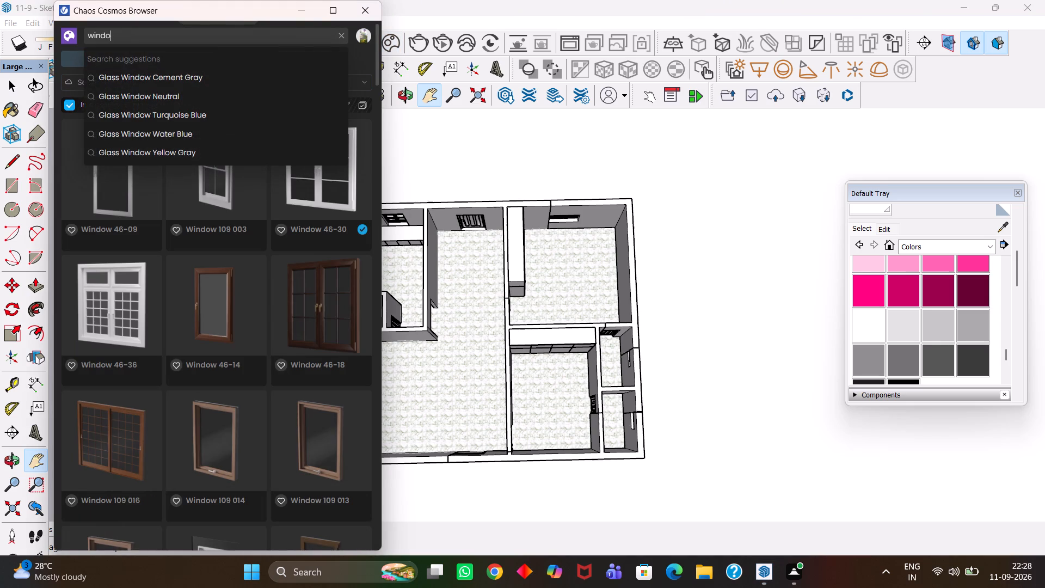
type("bed")
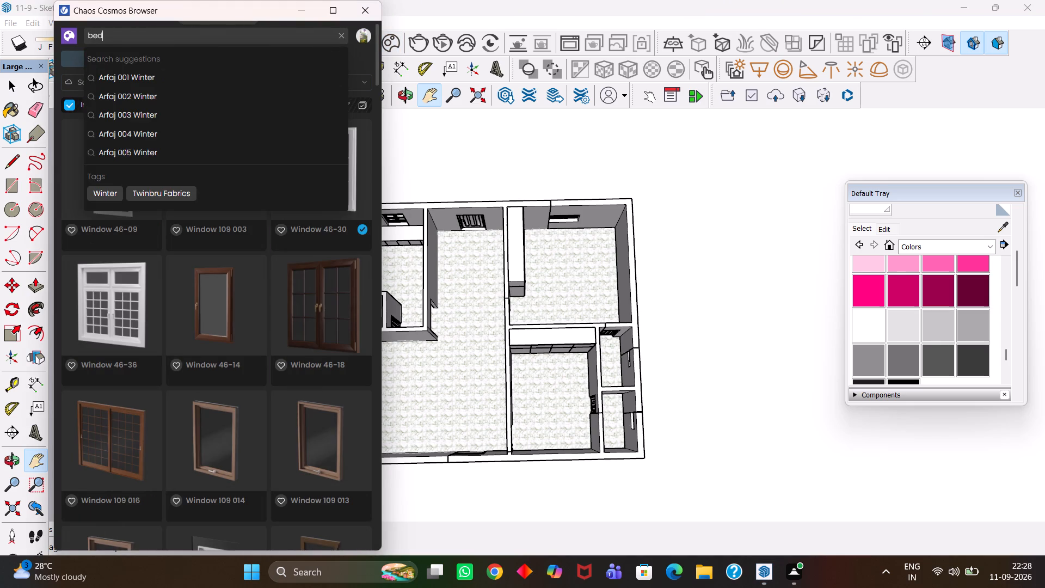
key("Return")
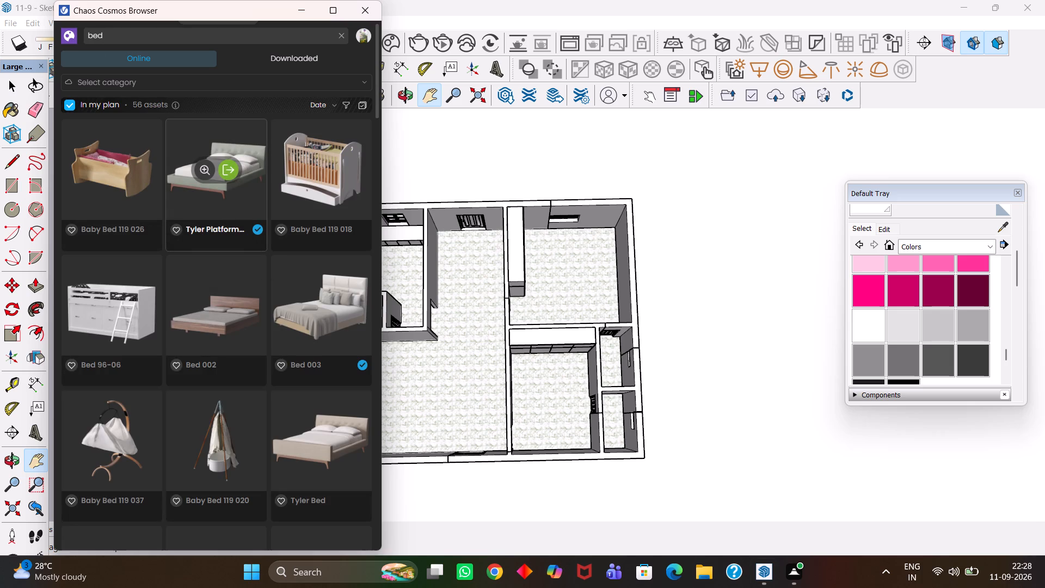
Import the Tyler Platform bed from Chaos Cosmos and place one in the large hall and one in the bedroom with the eight-panel storage.
double_click(228, 166)
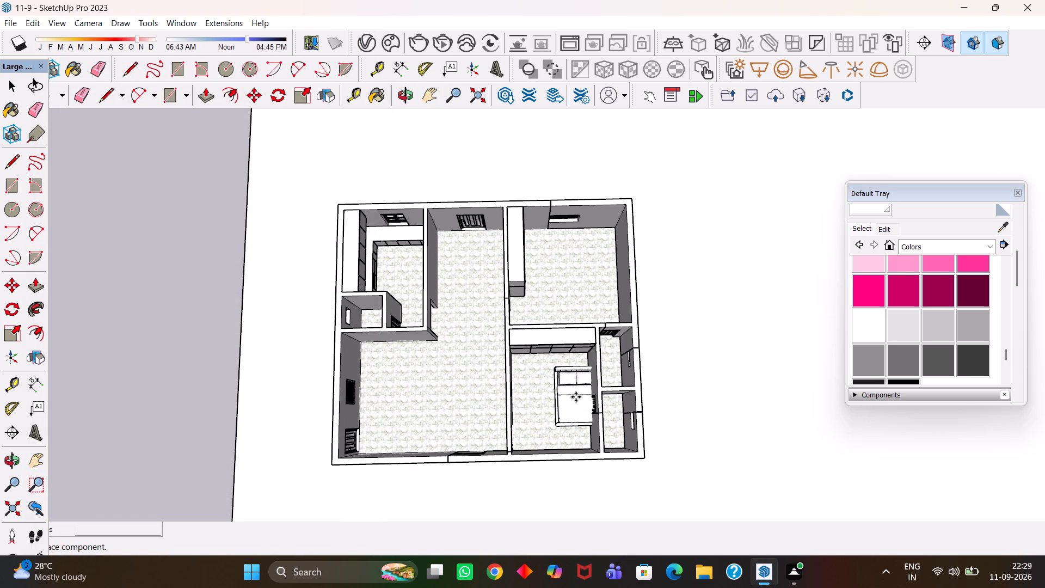
scroll(568, 400, "up", 4)
left_click(393, 388)
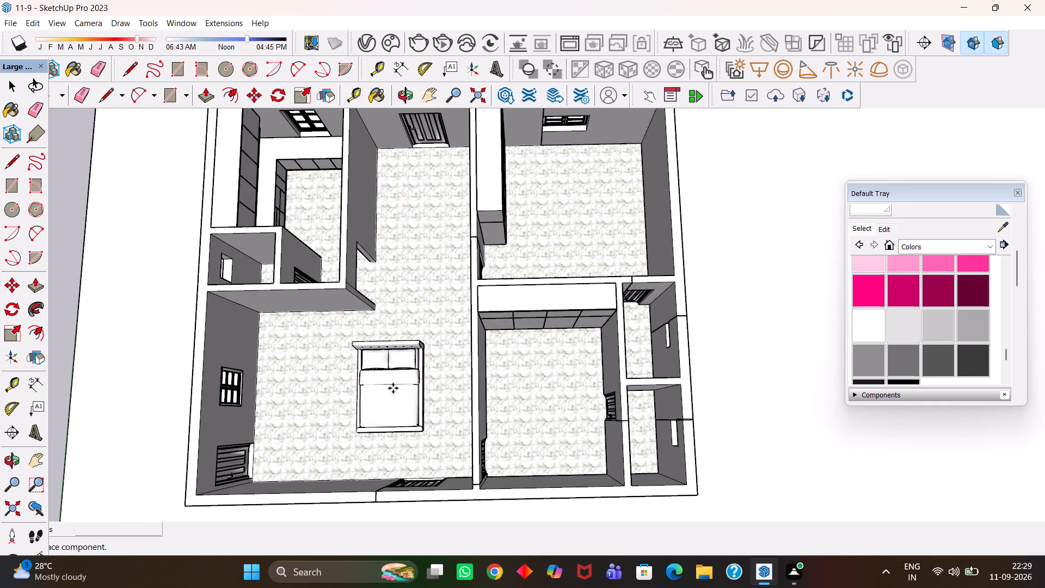
scroll(505, 368, "down", 3)
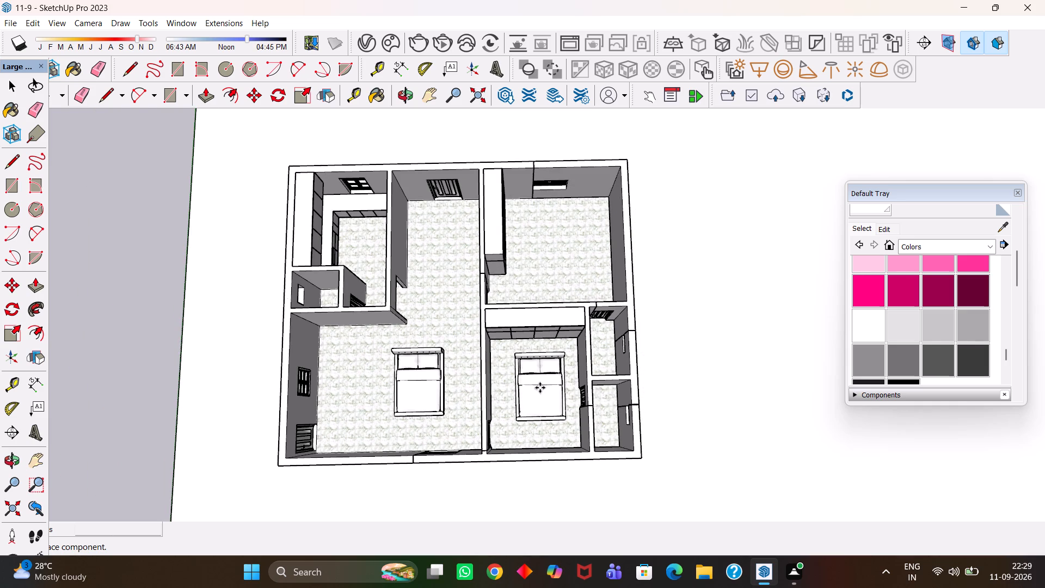
left_click(540, 388)
Rotate the bed in the eight-panel storage bedroom a quarter turn about its foot corner so the headboard faces the side wall.
key("h")
scroll(535, 401, "up", 7)
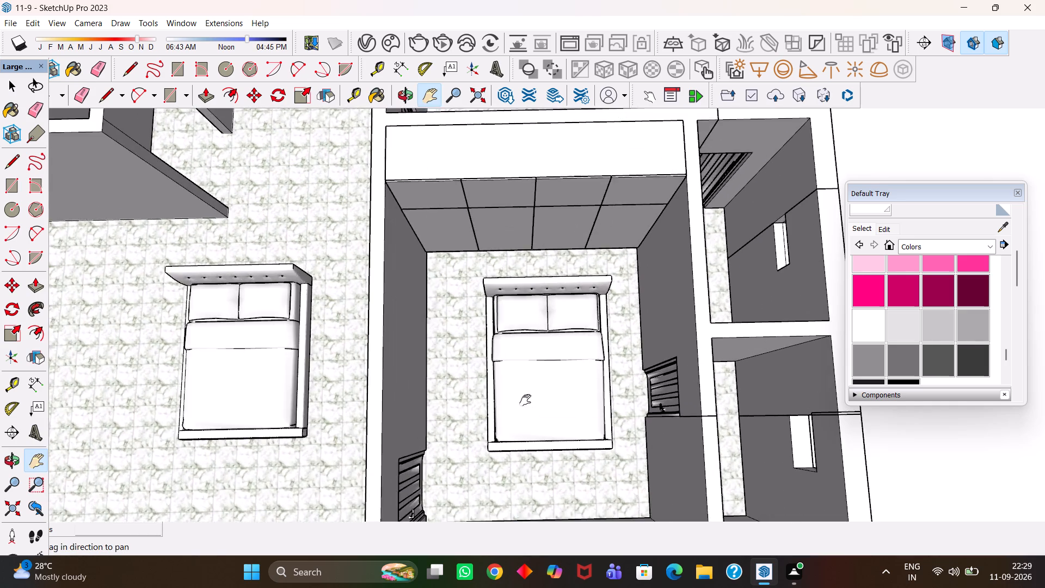
scroll(525, 400, "up", 4)
middle_click_drag(518, 400, 537, 345)
scroll(541, 345, "up", 1)
key("h")
left_click_drag(533, 378, 531, 310)
middle_click_drag(518, 342, 519, 366)
scroll(519, 366, "up", 3)
key("space")
left_click(520, 360)
scroll(521, 367, "up", 1)
middle_click_drag(526, 392, 513, 381)
scroll(513, 381, "up", 3)
key("h")
left_click_drag(524, 408, 531, 386)
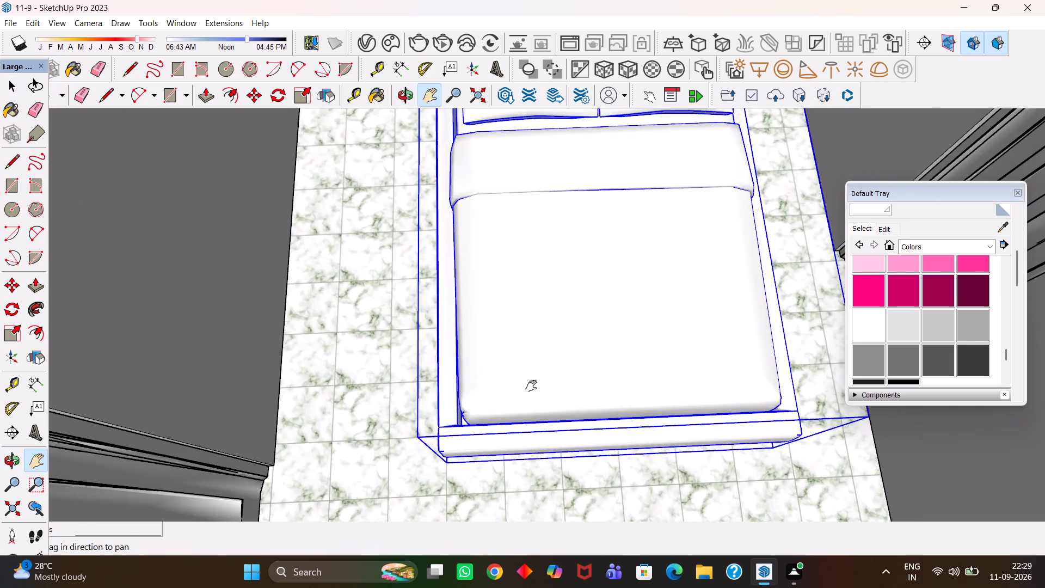
left_click_drag(531, 386, 532, 315)
middle_click_drag(486, 384, 503, 363)
scroll(494, 360, "up", 2)
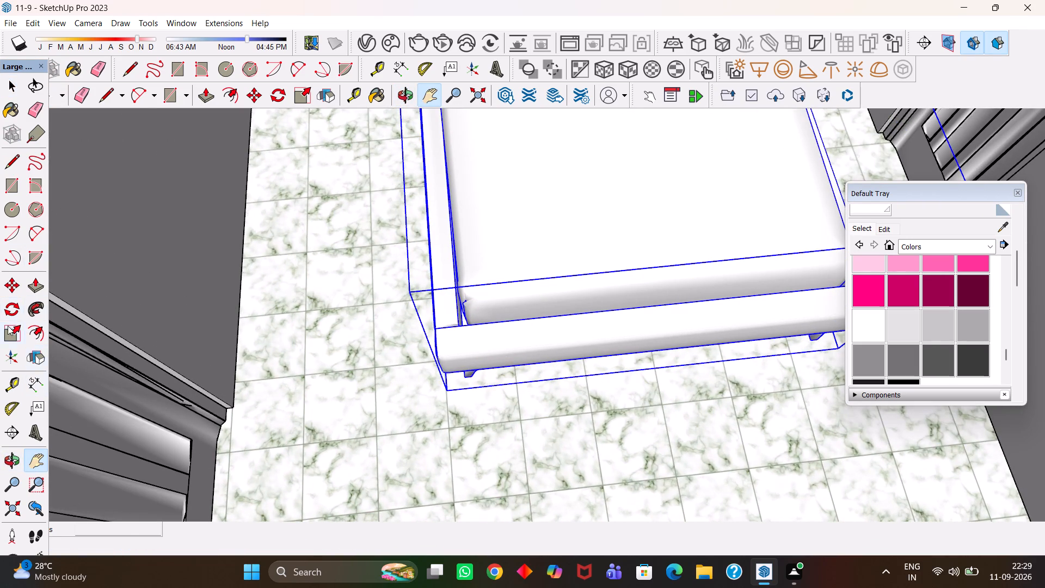
left_click(15, 308)
left_click(444, 394)
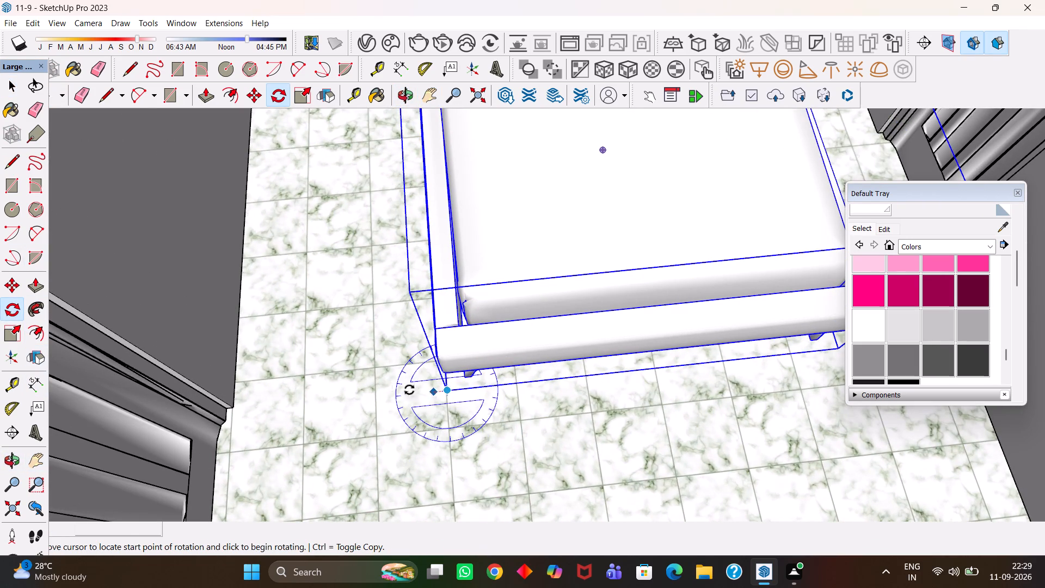
left_click(365, 403)
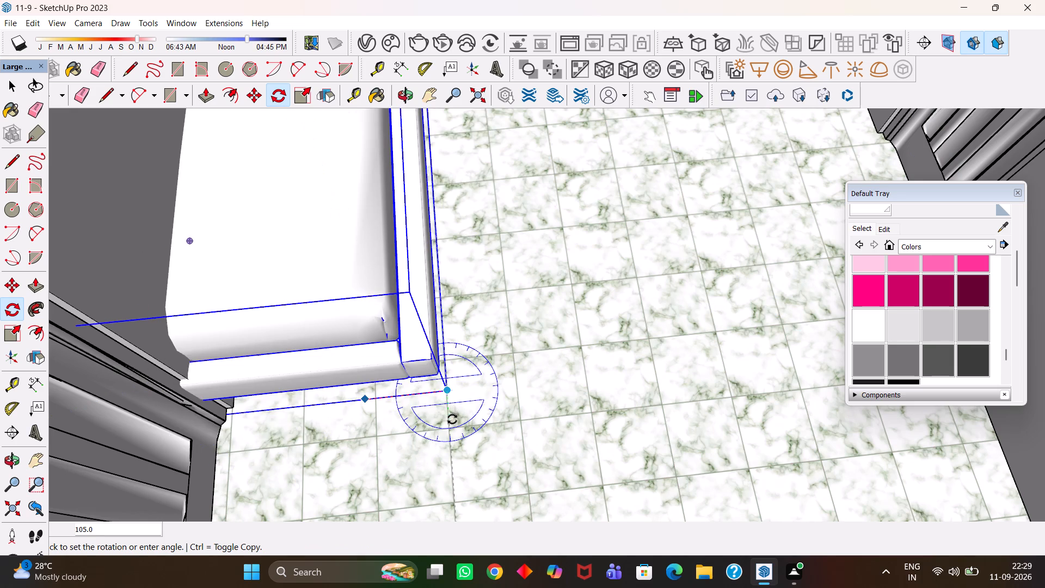
left_click(450, 421)
Move the rotated bed back inside the bedroom so its headboard stands by the side wall.
key("m")
left_click(448, 392)
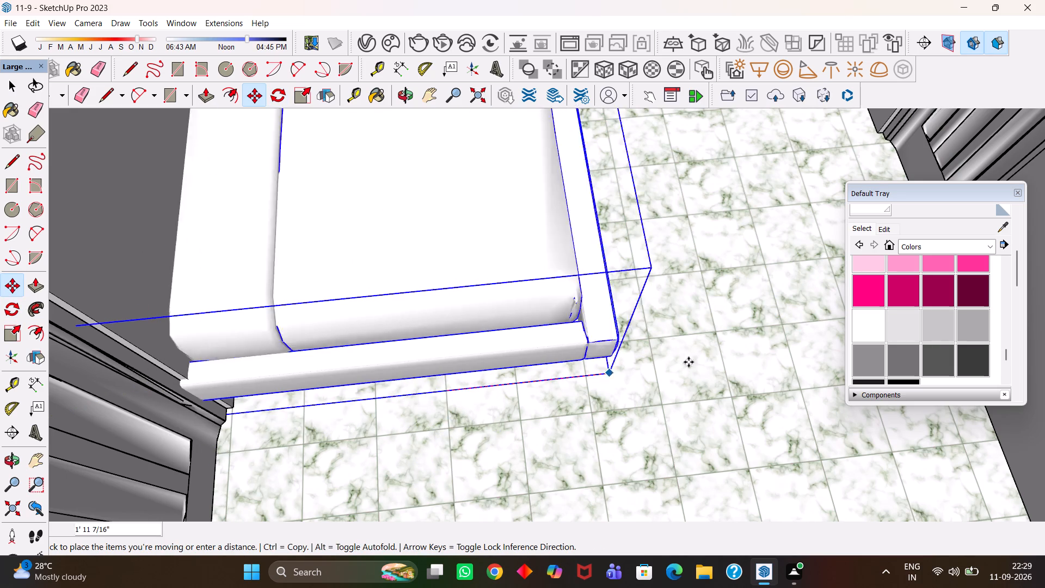
left_click(827, 353)
Move the rotated bed about 1' 10" along the green axis toward the storage unit.
key("h")
scroll(587, 377, "down", 4)
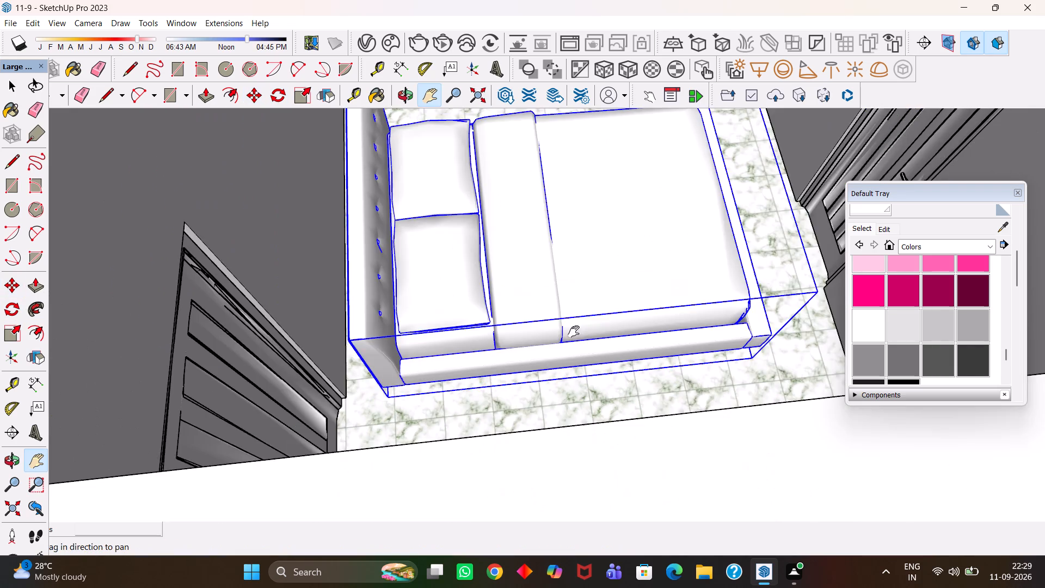
left_click_drag(556, 279, 536, 422)
middle_click_drag(492, 347, 481, 418)
scroll(380, 245, "up", 3)
middle_click_drag(379, 232, 376, 346)
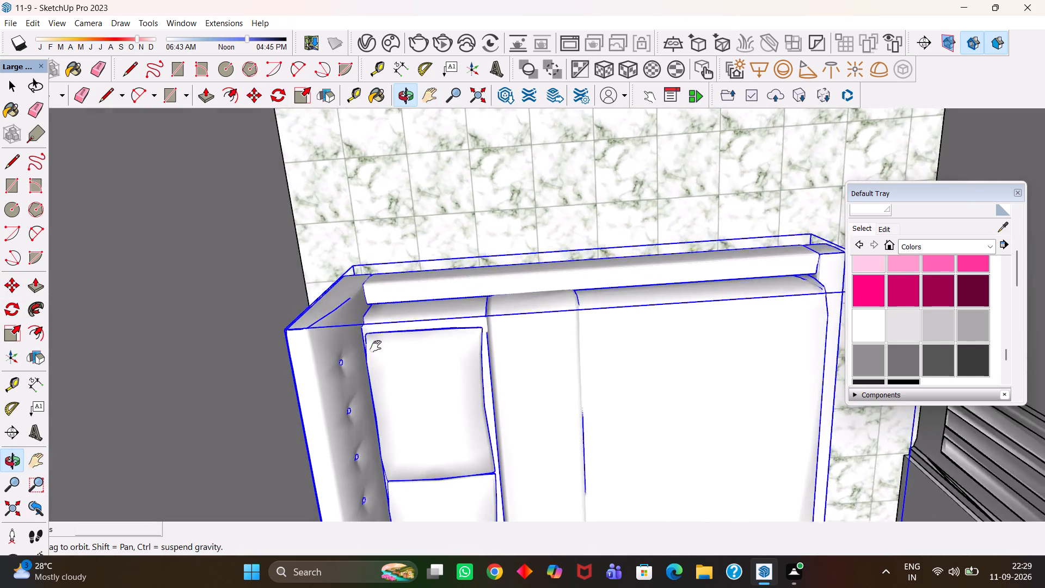
scroll(376, 346, "down", 3)
key("h")
left_click_drag(388, 252, 438, 365)
middle_click_drag(442, 365, 419, 284)
left_click_drag(442, 407, 445, 274)
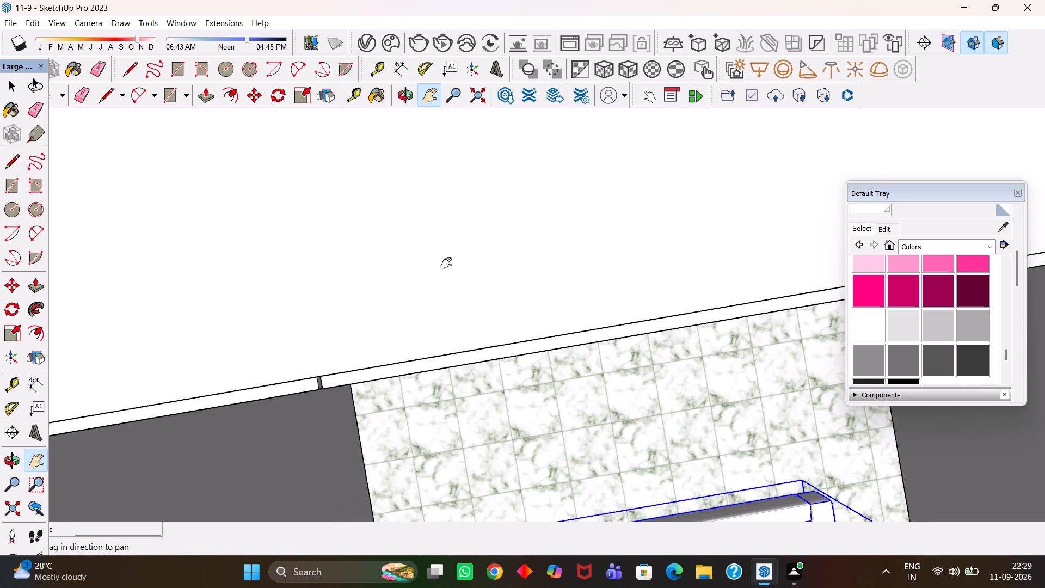
left_click_drag(460, 390, 445, 255)
middle_click_drag(438, 342, 449, 356)
key("m")
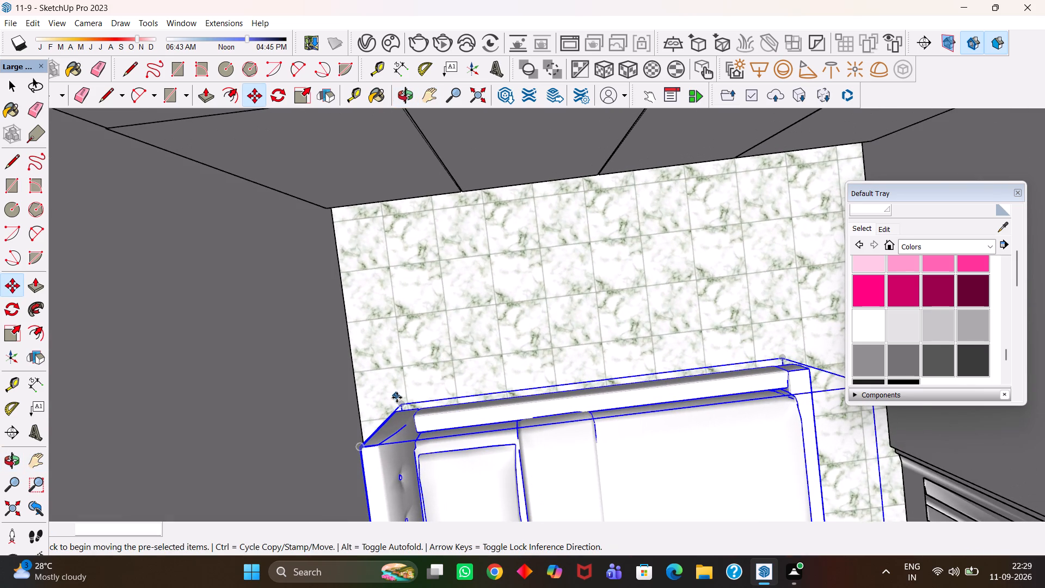
left_click(402, 401)
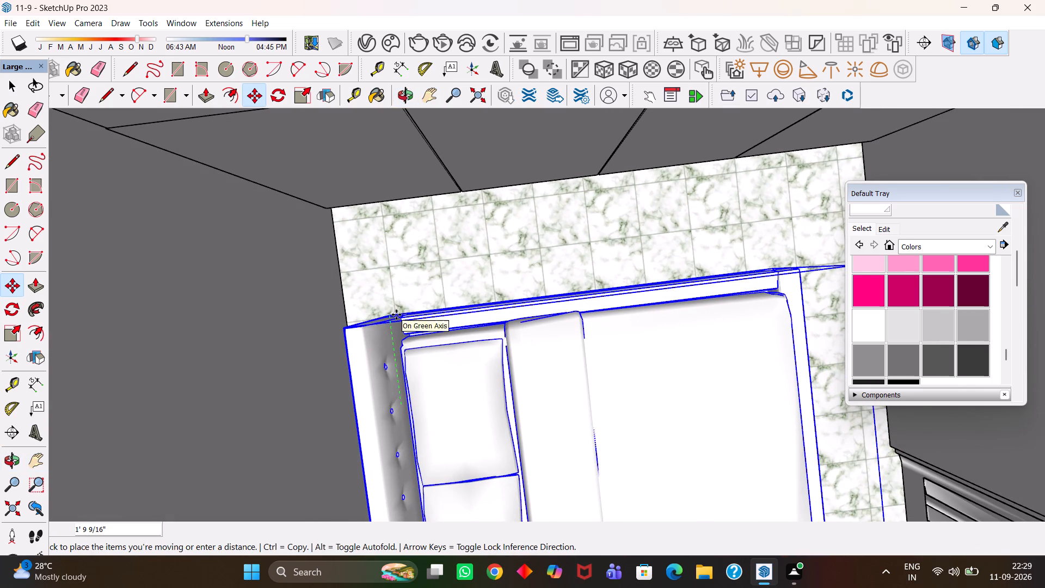
left_click(396, 315)
Shift the bed about 6 5/8" back away from the storage unit to adjust the space around it.
scroll(396, 315, "down", 8)
middle_click_drag(458, 350, 417, 247)
scroll(417, 247, "down", 4)
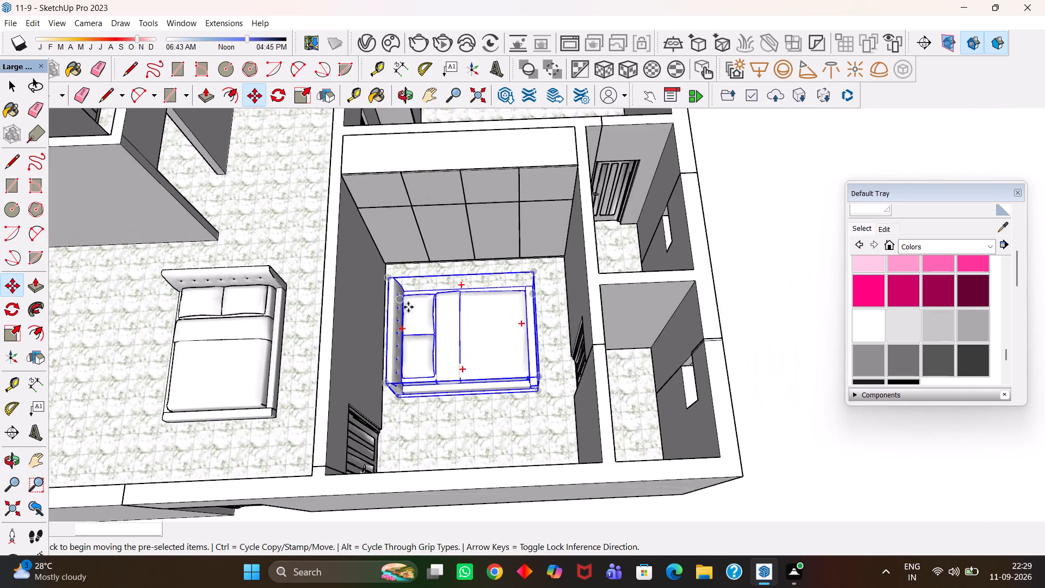
scroll(435, 371, "up", 9)
left_click(374, 408)
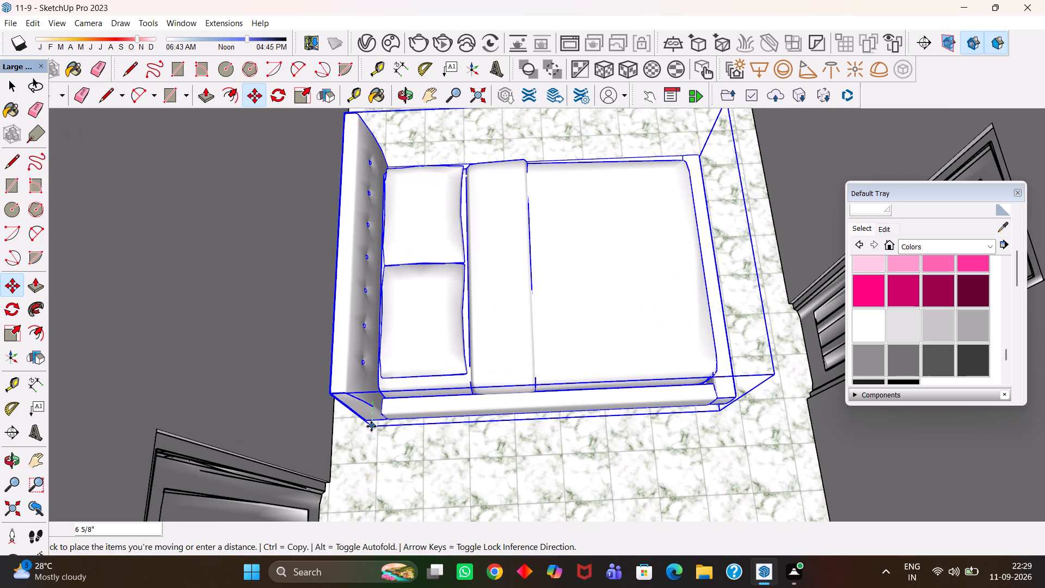
left_click(371, 426)
Copy the hall bed about 23' 11" into the other bedroom, beside the tall storage unit and below the window.
key("h")
scroll(407, 421, "down", 19)
key("h")
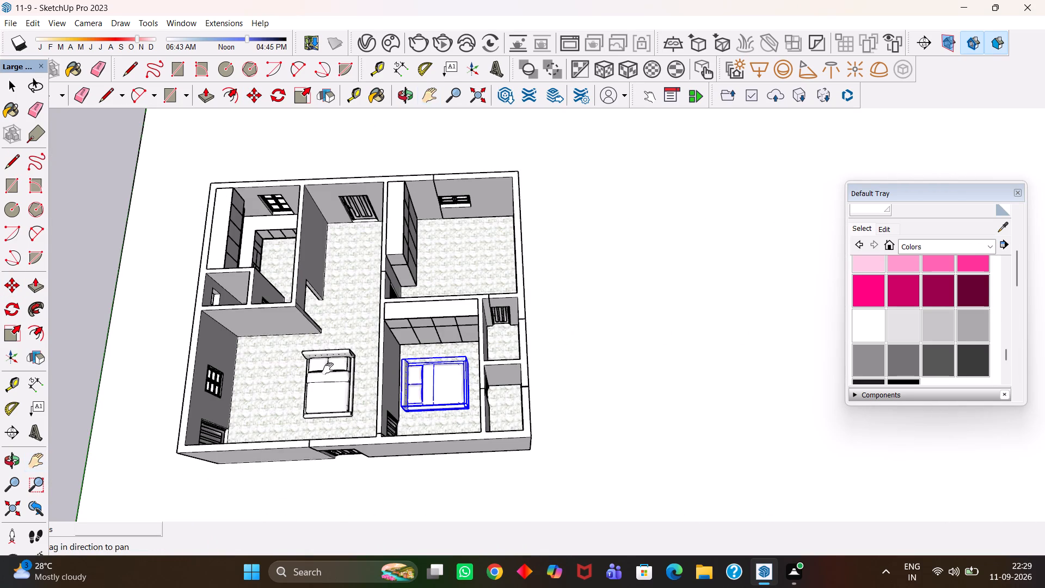
scroll(328, 369, "up", 5)
left_click_drag(314, 347, 378, 382)
key("space")
left_click(405, 425)
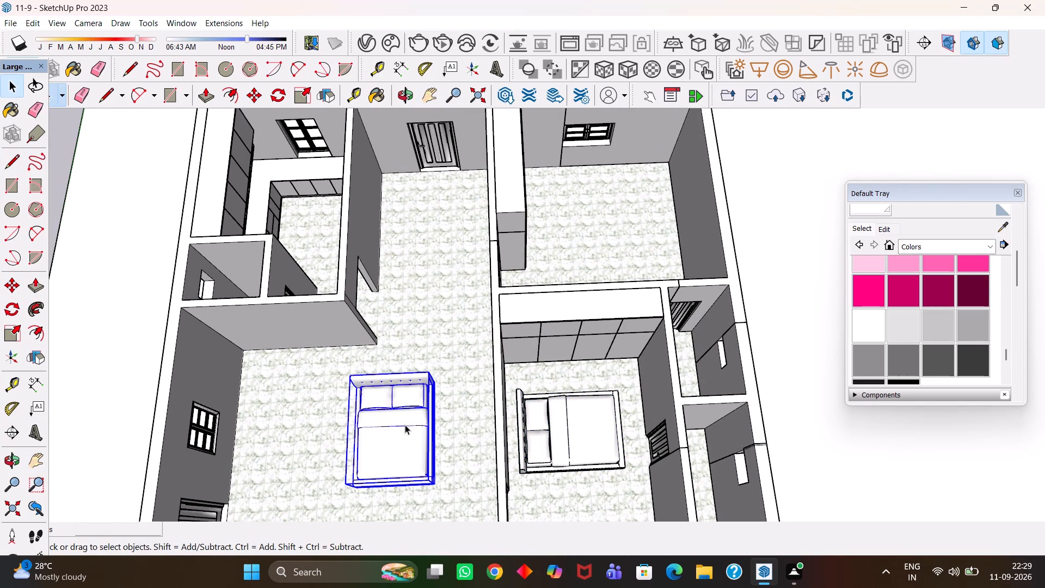
scroll(405, 425, "up", 5)
key("h")
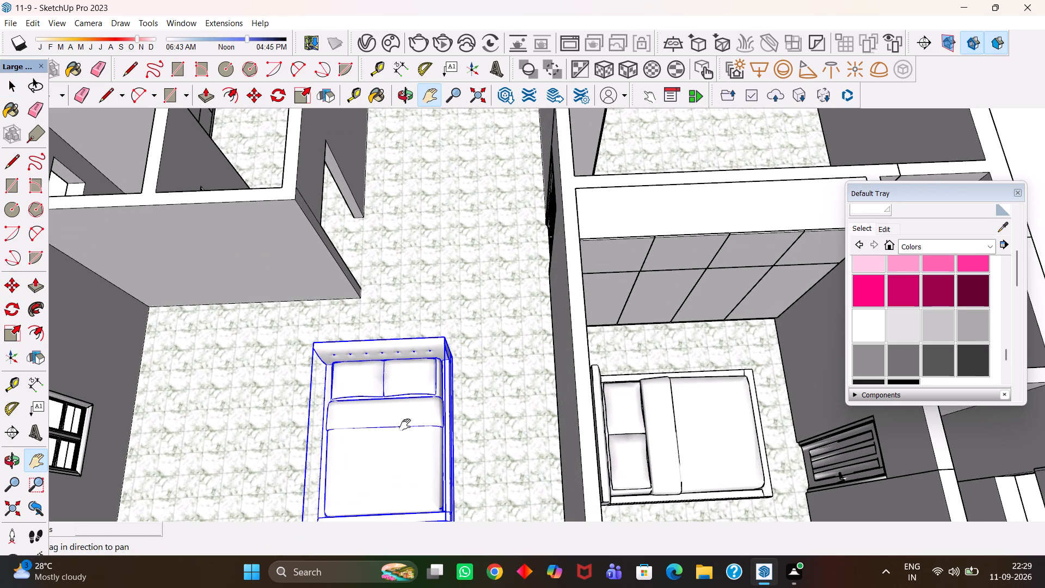
key("h")
scroll(409, 416, "down", 8)
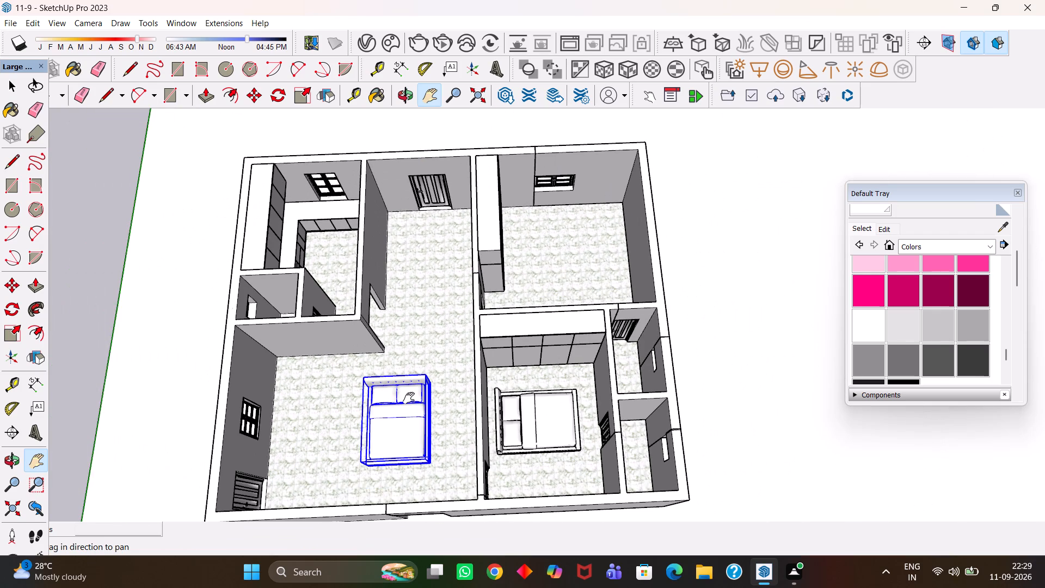
key("h")
scroll(412, 406, "up", 3)
key("m")
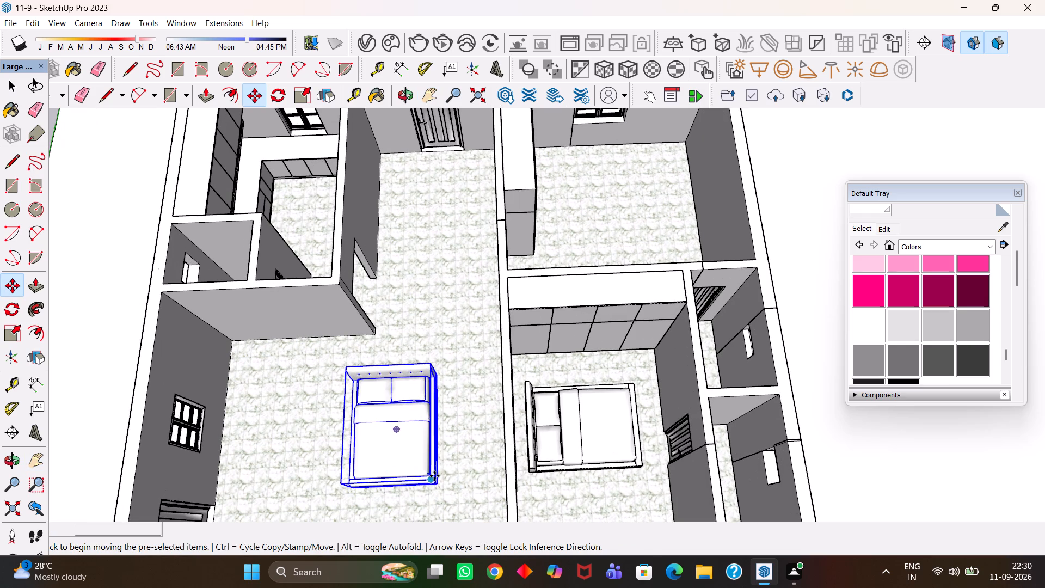
left_click(436, 483)
key("h")
scroll(444, 442, "down", 5)
left_click_drag(474, 373, 474, 440)
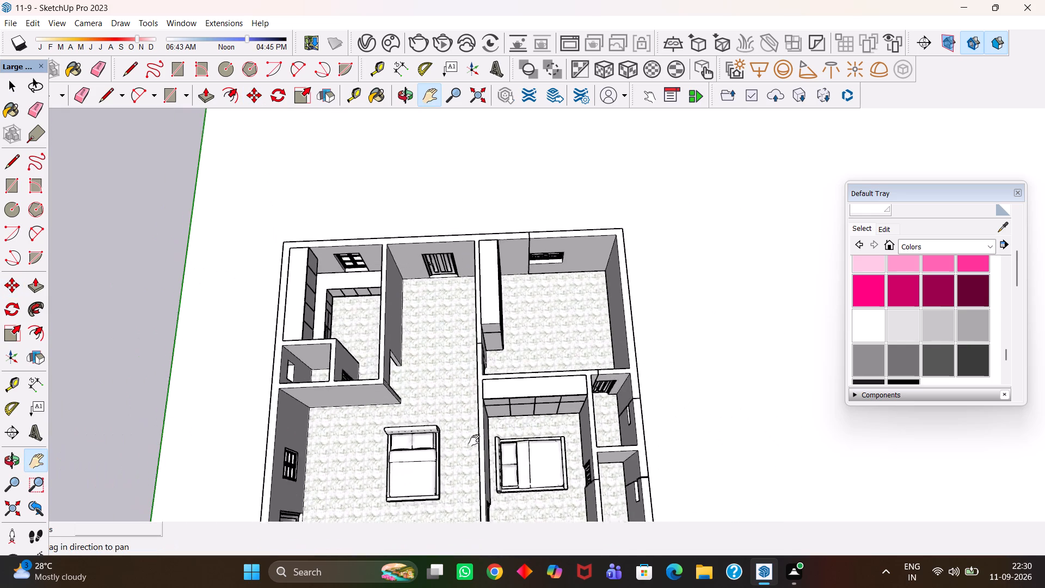
left_click_drag(474, 440, 473, 446)
scroll(519, 397, "up", 6)
left_click_drag(572, 376, 572, 378)
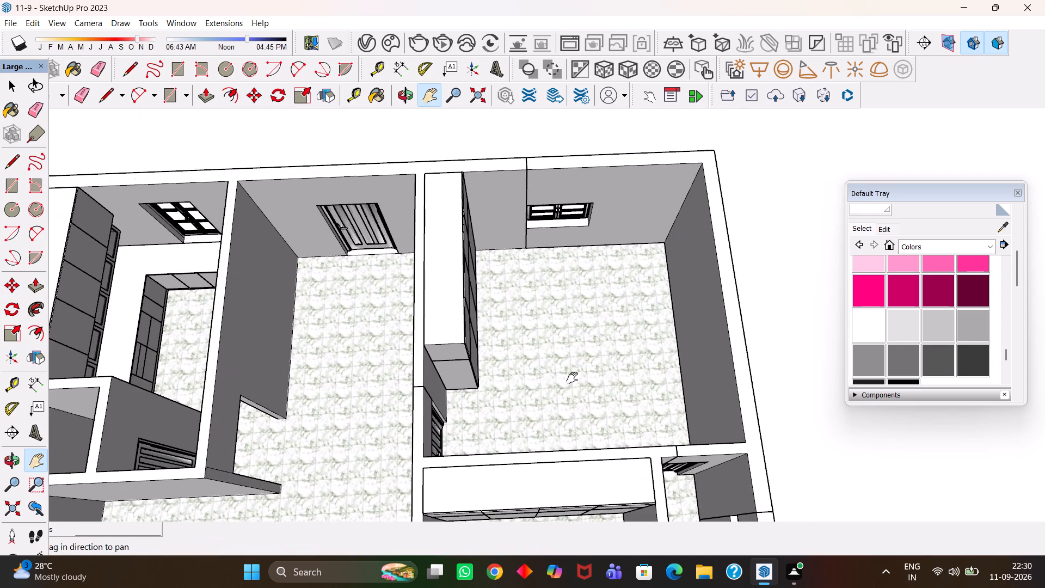
left_click_drag(572, 378, 527, 405)
scroll(520, 387, "up", 2)
scroll(520, 387, "down", 3)
left_click_drag(519, 389, 458, 407)
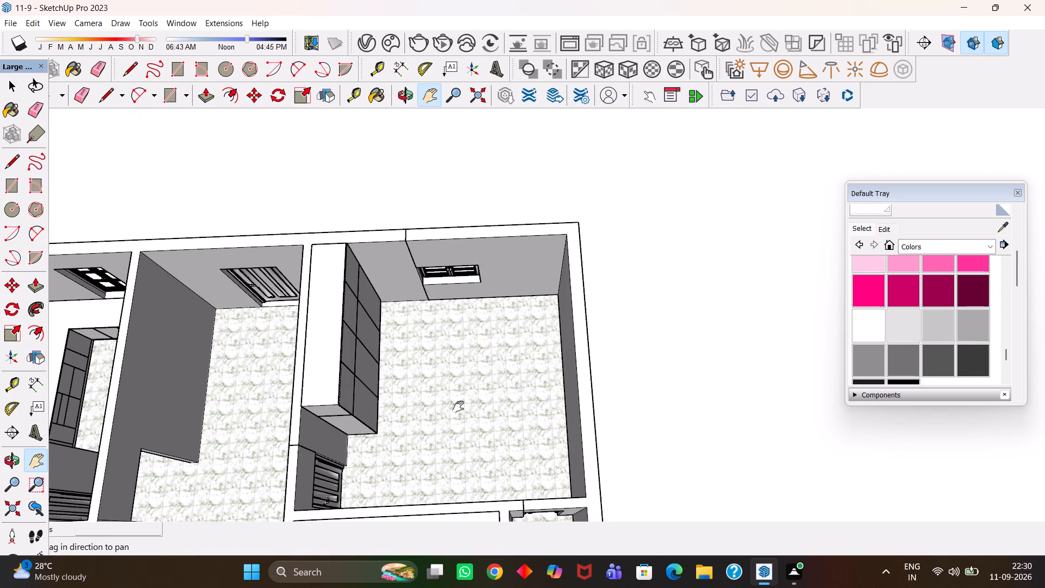
key("Escape")
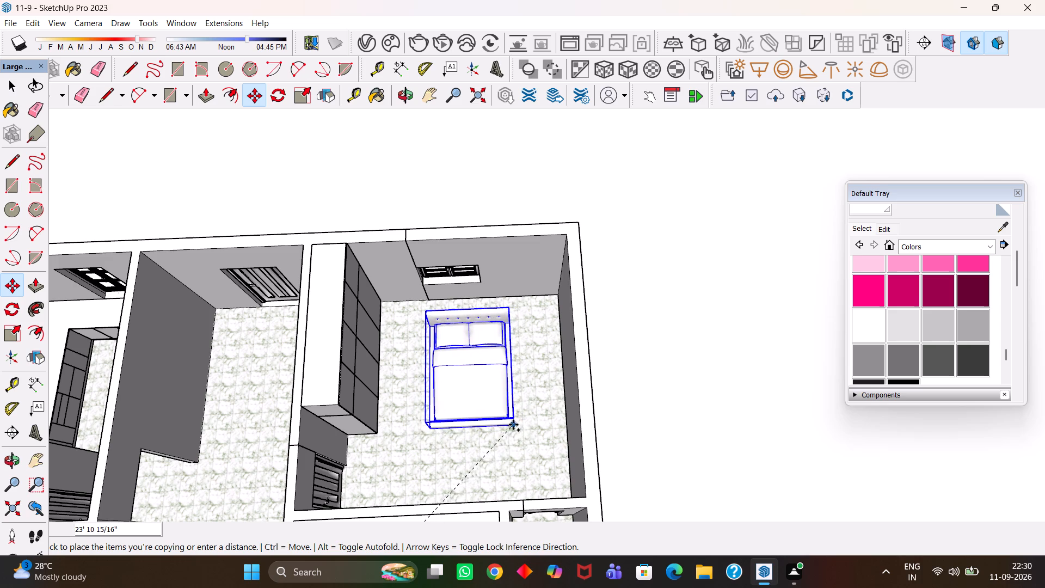
left_click(513, 422)
key("h")
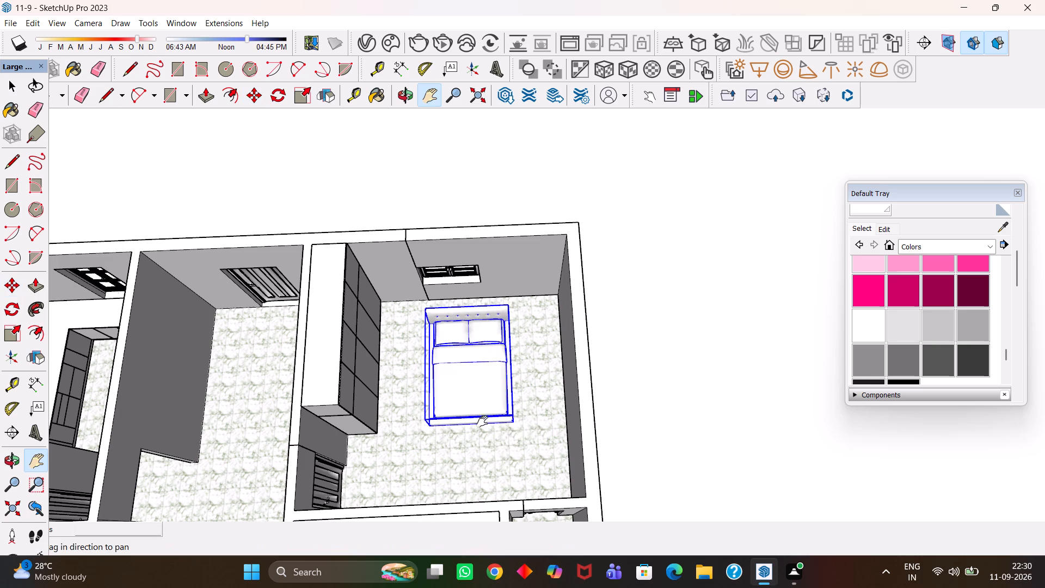
Examine the copied bed's position in the bedroom relative to the walls, window and storage unit.
left_click_drag(407, 418, 524, 358)
scroll(498, 372, "down", 4)
left_click_drag(416, 409, 465, 340)
scroll(460, 340, "down", 4)
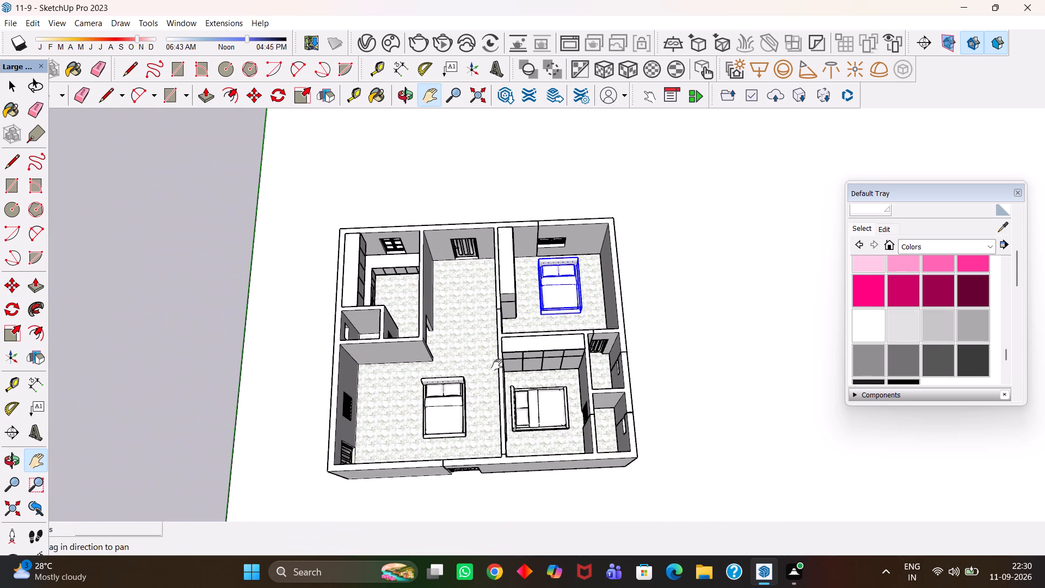
scroll(564, 293, "up", 7)
scroll(537, 258, "up", 2)
middle_click_drag(537, 258, 540, 285)
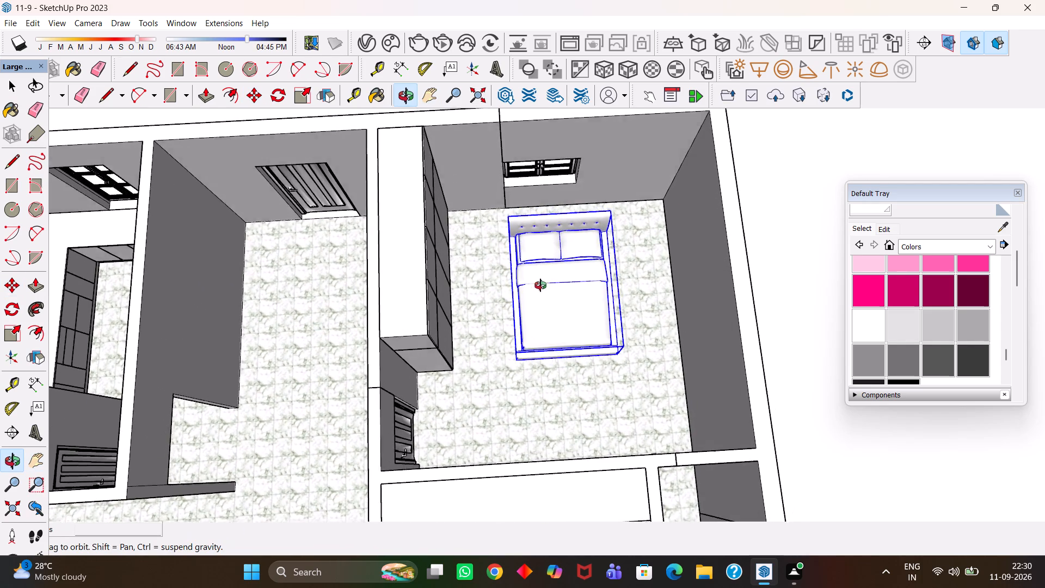
middle_click_drag(540, 285, 537, 290)
scroll(537, 290, "up", 2)
key("h")
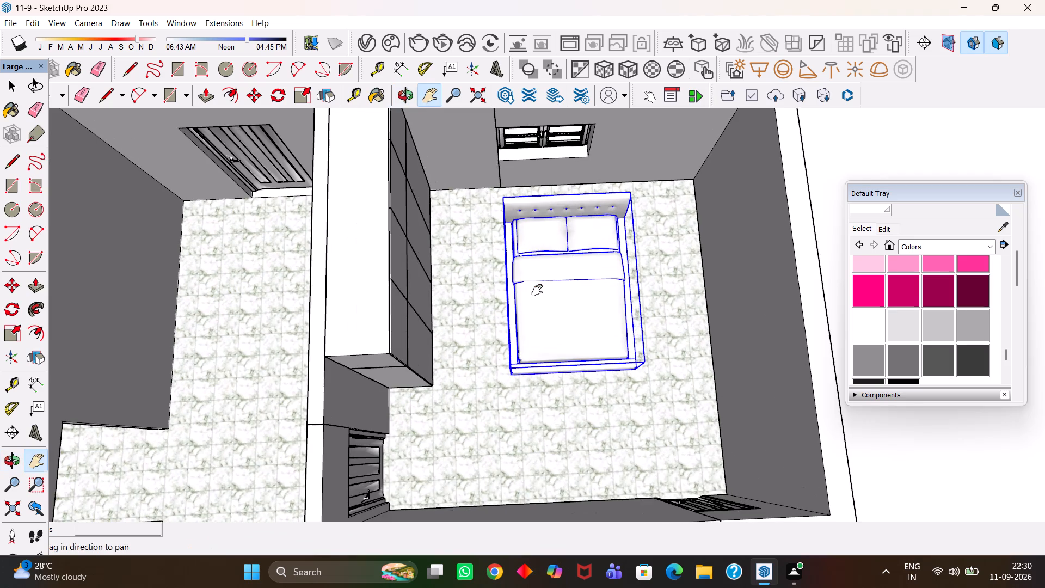
scroll(537, 290, "up", 2)
scroll(537, 290, "down", 3)
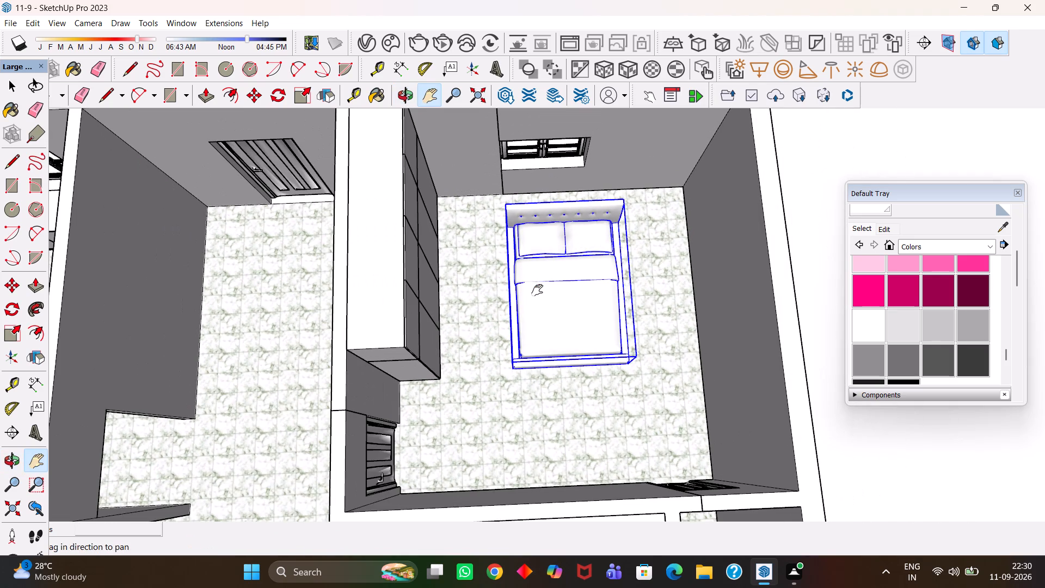
scroll(537, 290, "up", 3)
scroll(537, 290, "down", 5)
middle_click_drag(499, 229, 498, 241)
scroll(508, 252, "up", 3)
scroll(508, 252, "down", 3)
scroll(521, 254, "up", 2)
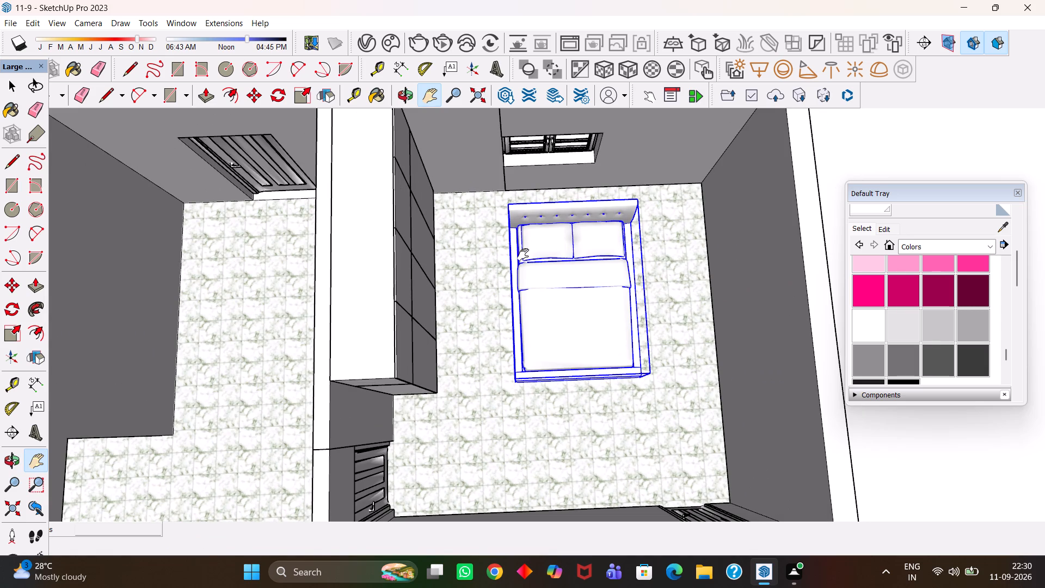
key("m")
scroll(523, 254, "up", 3)
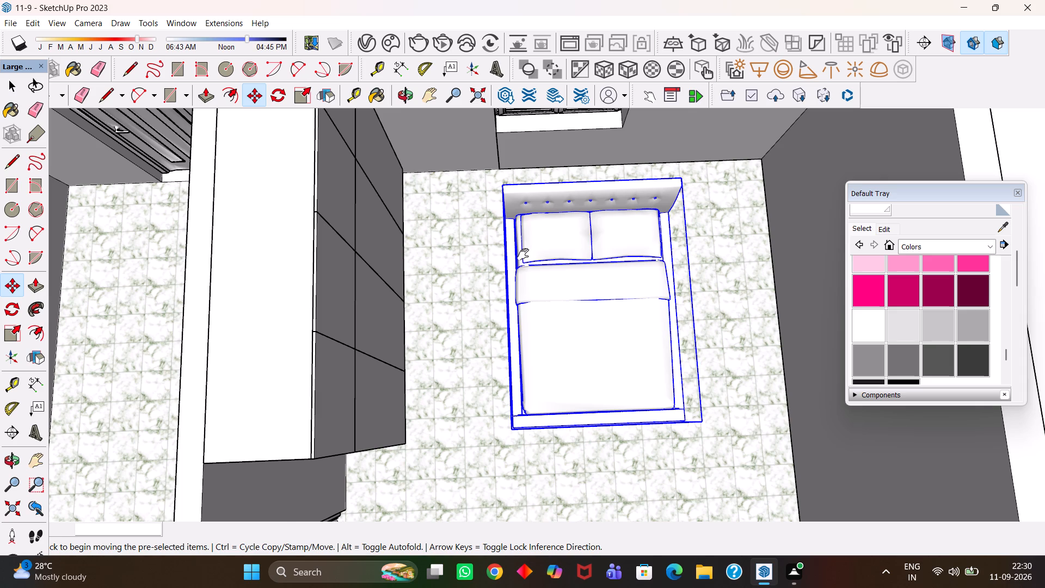
scroll(523, 254, "down", 2)
key("h")
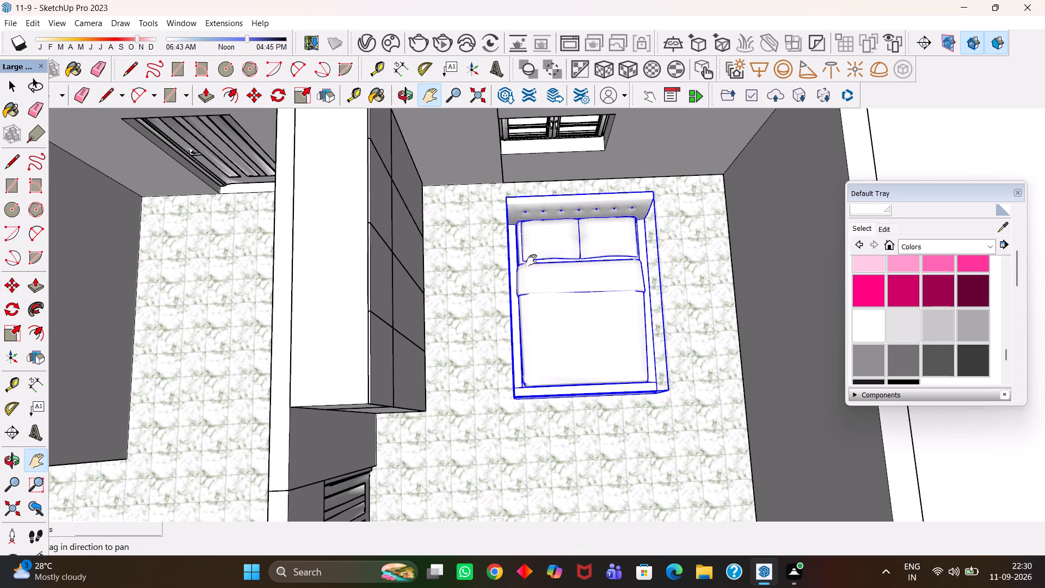
Nudge the copied bed slightly away from the window wall, using its headboard corner as the move point.
scroll(531, 260, "up", 3)
key("h")
middle_click_drag(529, 215, 530, 269)
scroll(526, 265, "up", 1)
scroll(530, 269, "down", 2)
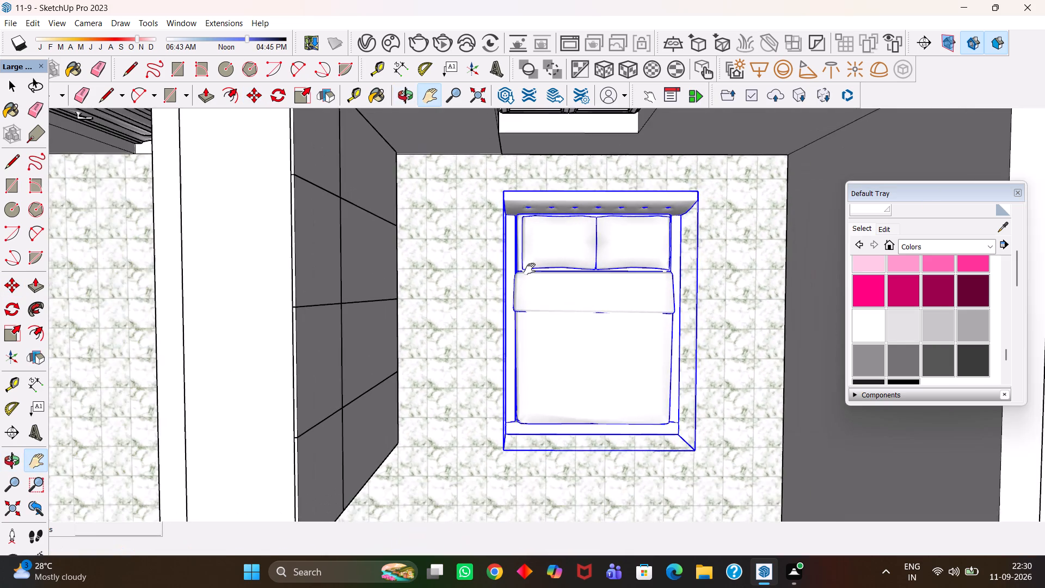
left_click_drag(524, 231, 531, 323)
scroll(531, 304, "up", 4)
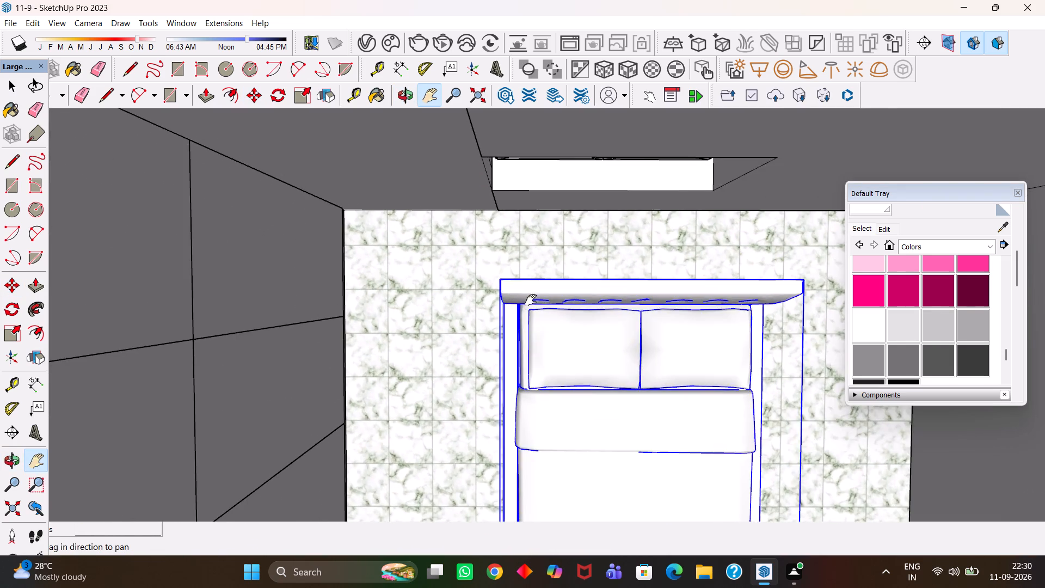
scroll(511, 272, "up", 2)
middle_click_drag(500, 254, 517, 278)
scroll(519, 282, "up", 1)
key("m")
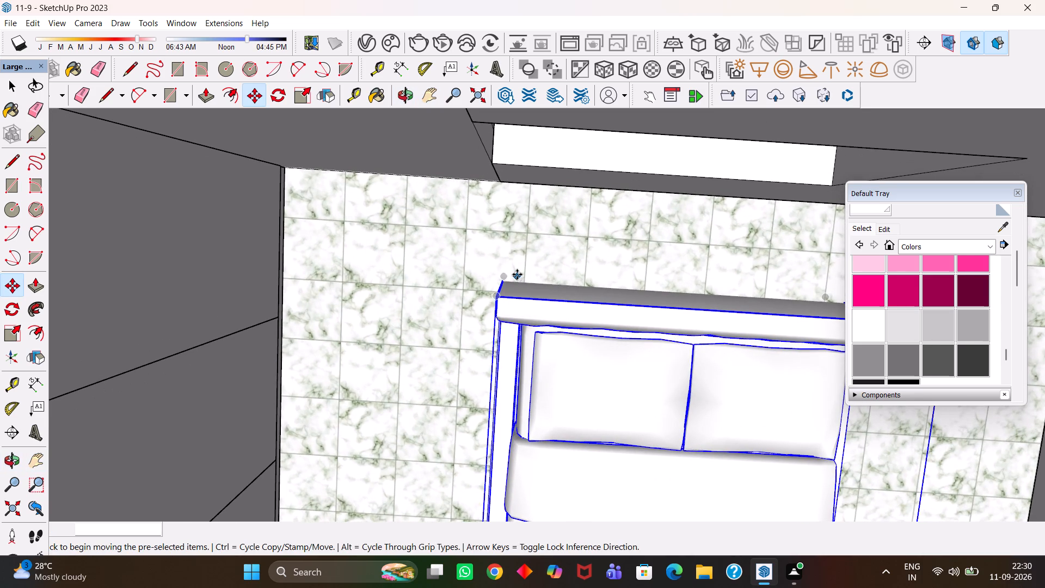
left_click(505, 273)
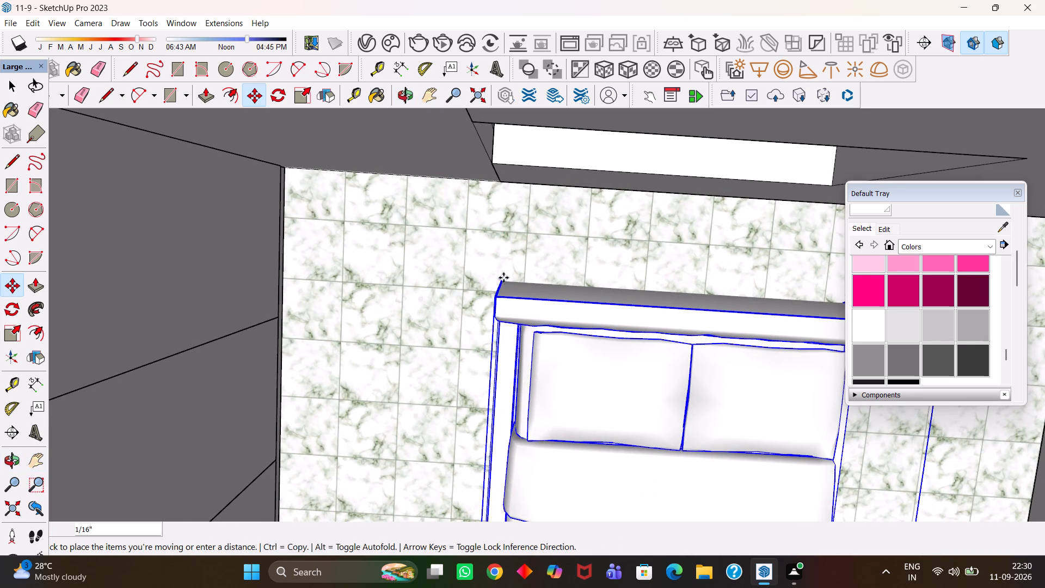
left_click(507, 287)
Examine the adjusted bed's placement in the bedroom relative to the storage unit, window and surrounding rooms.
scroll(485, 266, "down", 6)
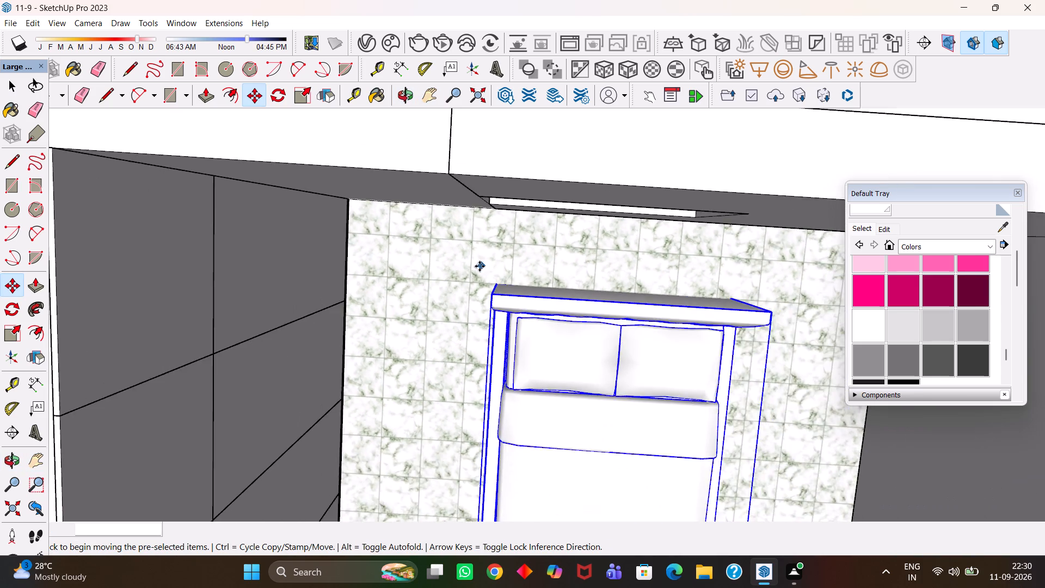
scroll(480, 266, "down", 3)
middle_click_drag(499, 323, 528, 256)
scroll(500, 323, "up", 1)
scroll(528, 256, "down", 10)
key("h")
scroll(481, 349, "up", 1)
middle_click_drag(492, 348, 561, 311)
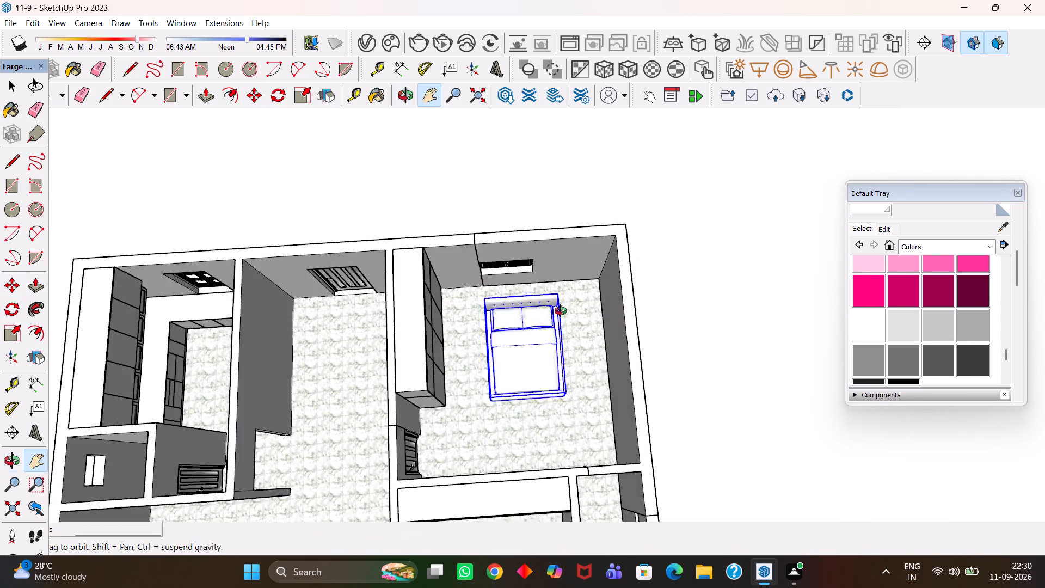
scroll(557, 308, "up", 3)
middle_click_drag(561, 311, 538, 299)
key("h")
scroll(528, 304, "down", 4)
left_click_drag(520, 353, 610, 266)
scroll(610, 266, "up", 1)
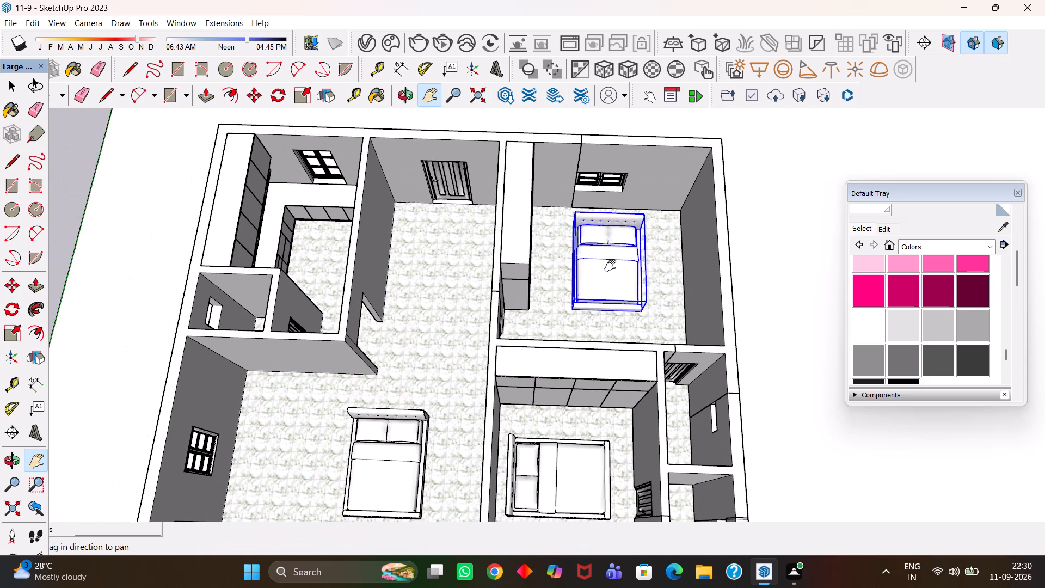
scroll(610, 266, "up", 6)
scroll(582, 347, "down", 7)
key("h")
scroll(562, 323, "up", 1)
middle_click_drag(562, 324, 558, 365)
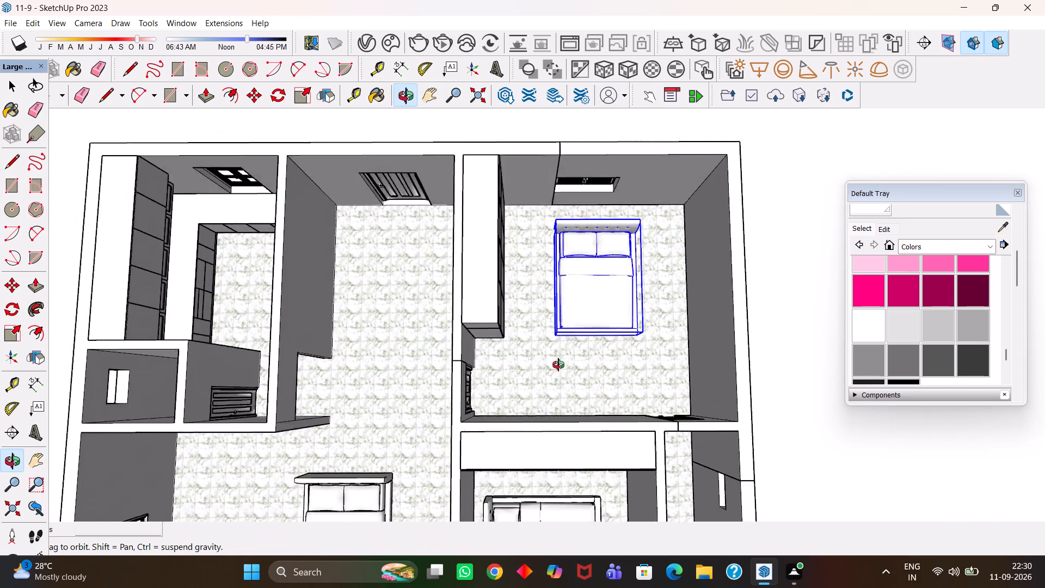
middle_click_drag(558, 365, 557, 358)
scroll(557, 358, "down", 2)
left_click_drag(533, 366, 604, 225)
scroll(599, 237, "down", 4)
middle_click_drag(579, 340, 587, 271)
scroll(587, 271, "up", 2)
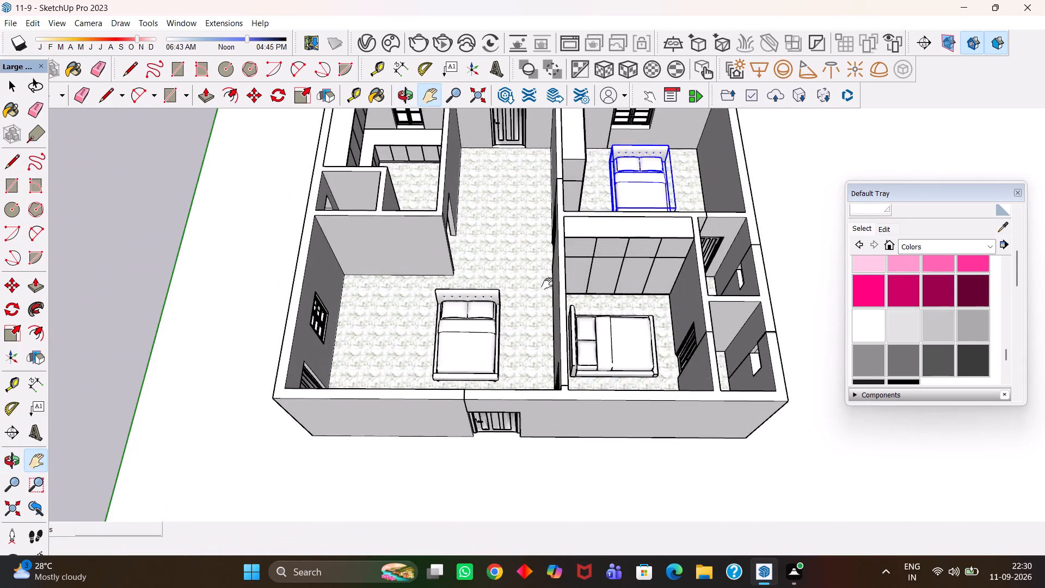
Examine the placement of the hall bed and the bed in the adjacent bedroom, and clear the bed selection.
scroll(528, 289, "up", 4)
scroll(528, 289, "down", 4)
scroll(465, 317, "up", 1)
middle_click_drag(466, 317, 476, 319)
scroll(476, 319, "up", 1)
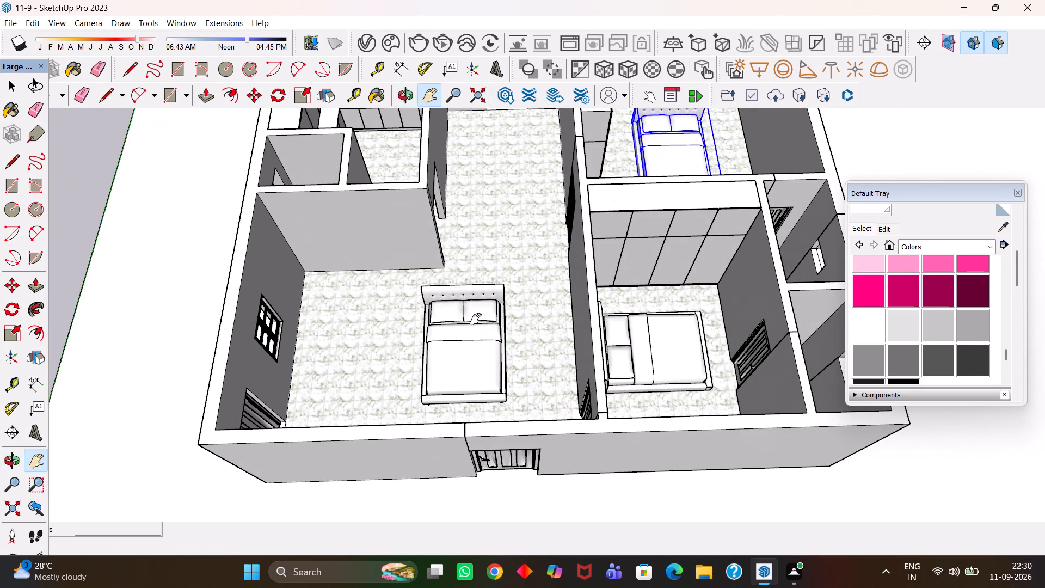
scroll(476, 319, "up", 1)
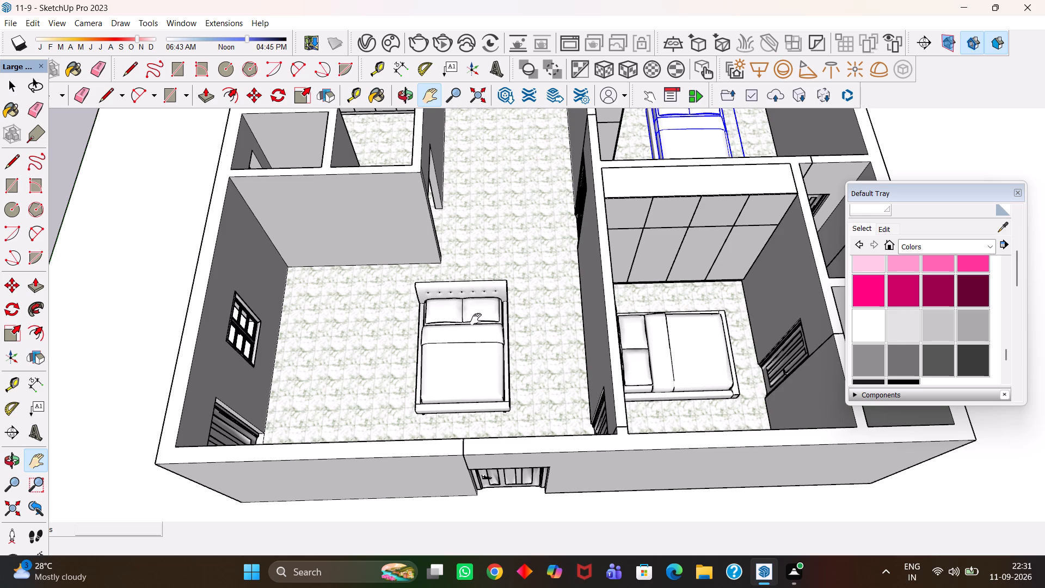
scroll(476, 319, "up", 3)
scroll(463, 330, "down", 7)
middle_click_drag(458, 341, 460, 373)
scroll(460, 373, "up", 1)
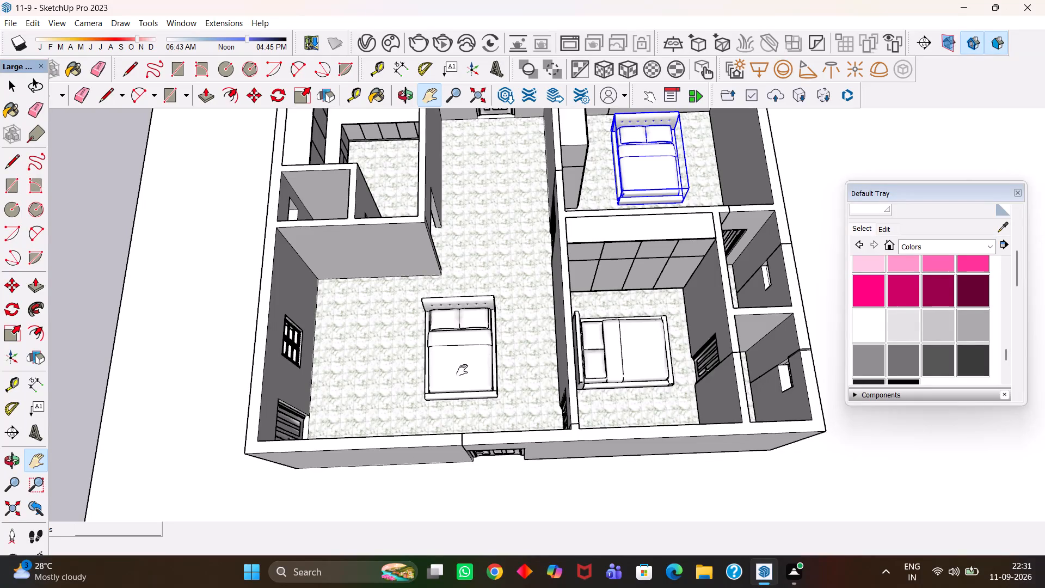
scroll(462, 370, "up", 1)
scroll(462, 370, "down", 7)
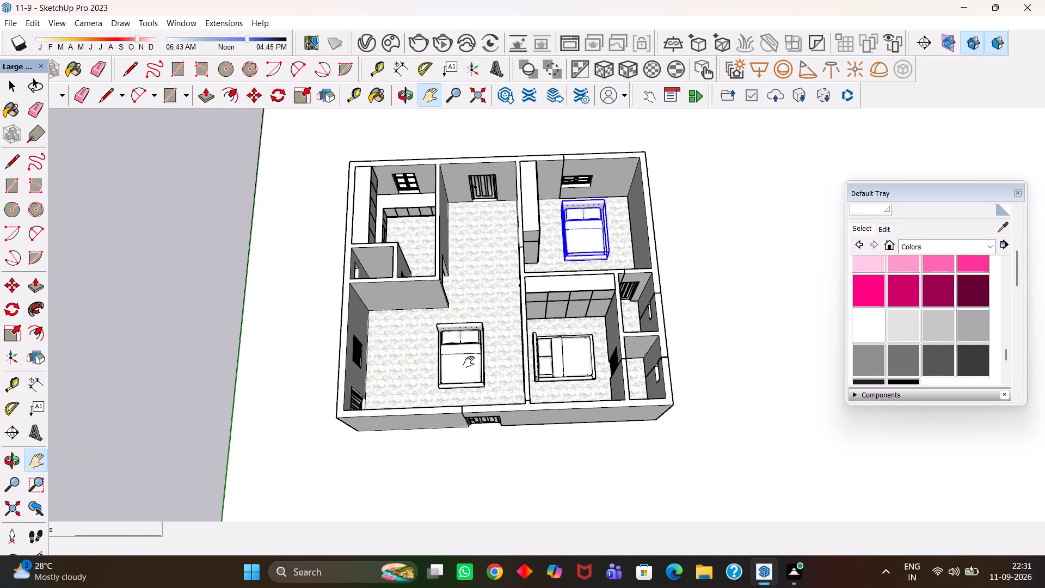
scroll(469, 362, "down", 2)
scroll(527, 321, "up", 5)
left_click_drag(470, 296, 475, 269)
scroll(467, 273, "down", 4)
middle_click_drag(458, 266, 475, 298)
scroll(475, 298, "up", 1)
key("space")
left_click(165, 281)
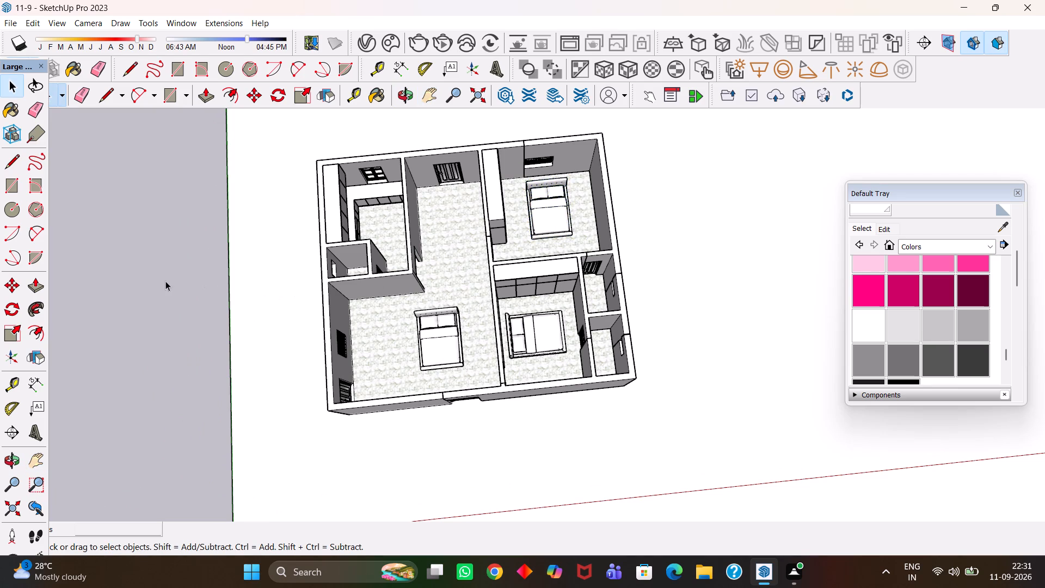
Examine the whole floor layout from above, focusing on the hall and the bed standing in it.
scroll(444, 355, "up", 6)
scroll(450, 348, "down", 4)
middle_click_drag(451, 349, 423, 353)
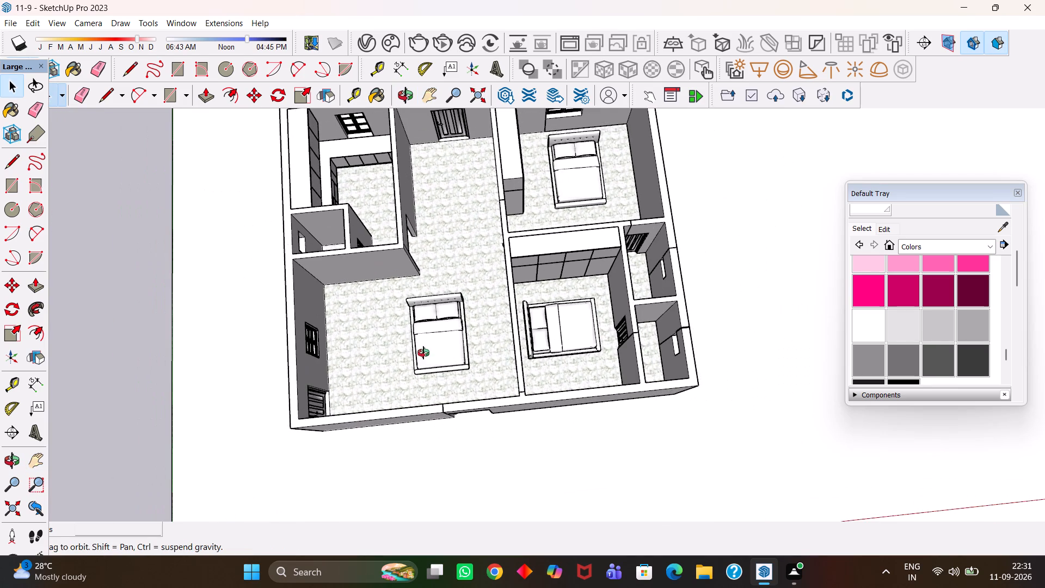
middle_click_drag(423, 353, 426, 356)
left_click(32, 460)
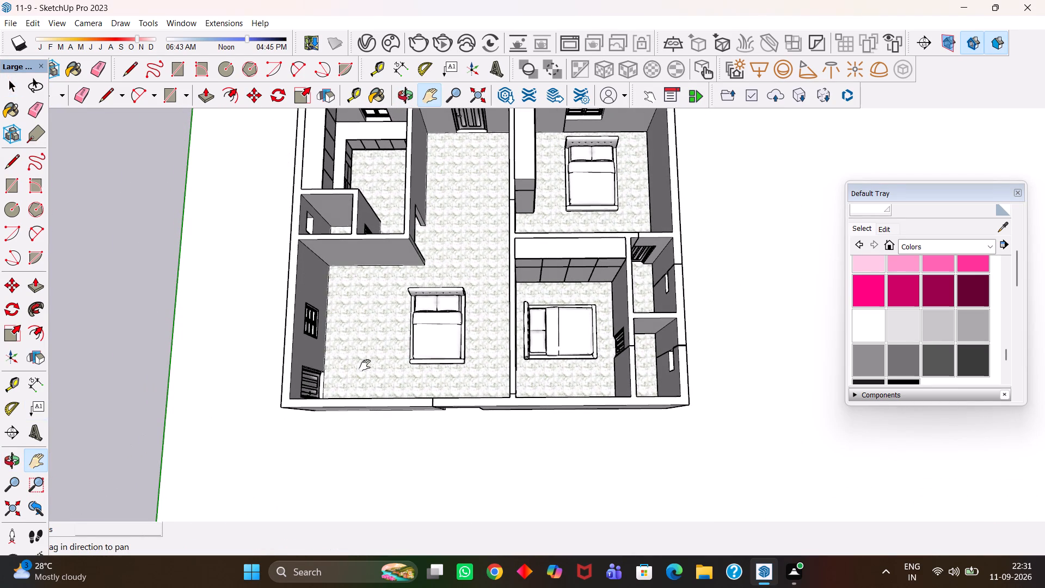
left_click_drag(365, 365, 370, 426)
scroll(359, 428, "down", 3)
middle_click(388, 420)
scroll(404, 424, "up", 2)
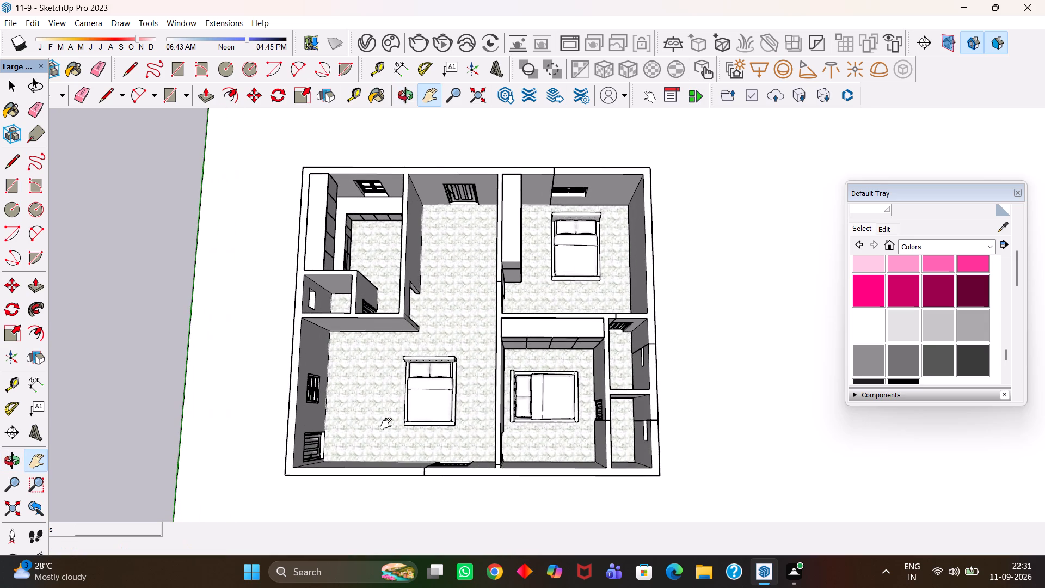
scroll(386, 423, "up", 2)
scroll(401, 419, "down", 1)
middle_click(401, 419)
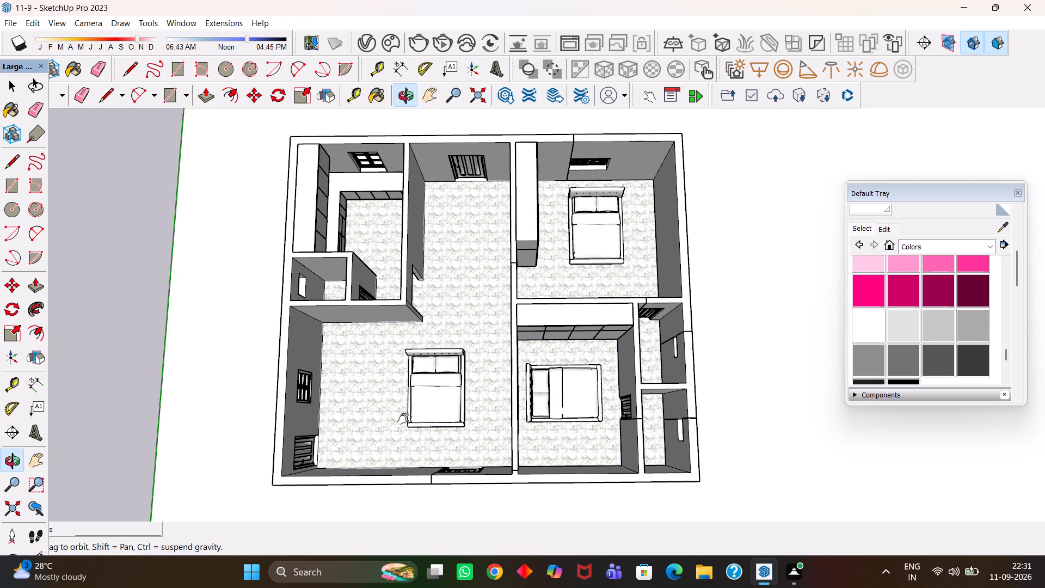
scroll(404, 419, "down", 1)
scroll(404, 419, "up", 1)
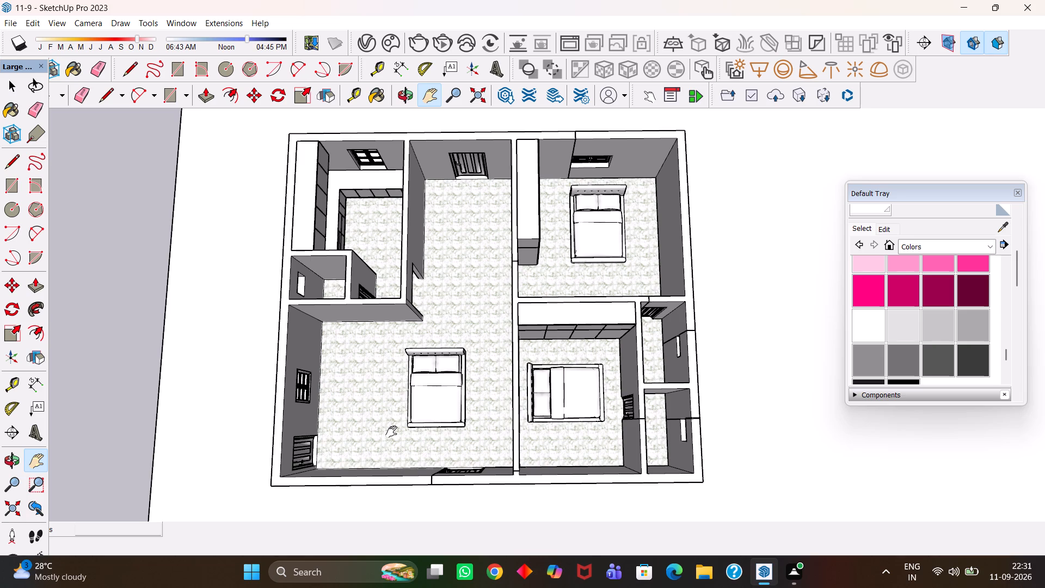
key("h")
scroll(420, 432, "up", 2)
scroll(462, 400, "up", 4)
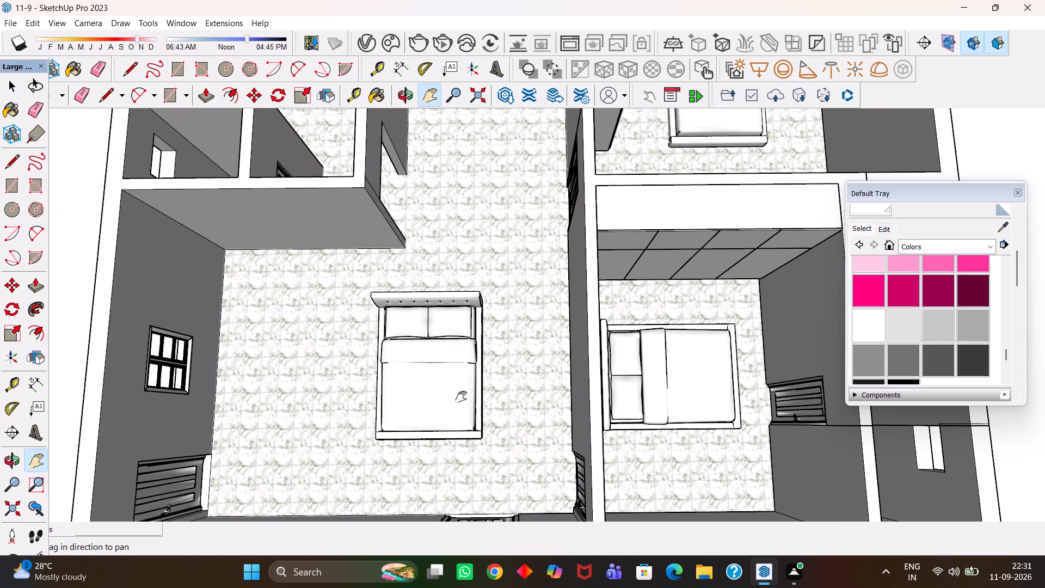
key("h")
key("h")
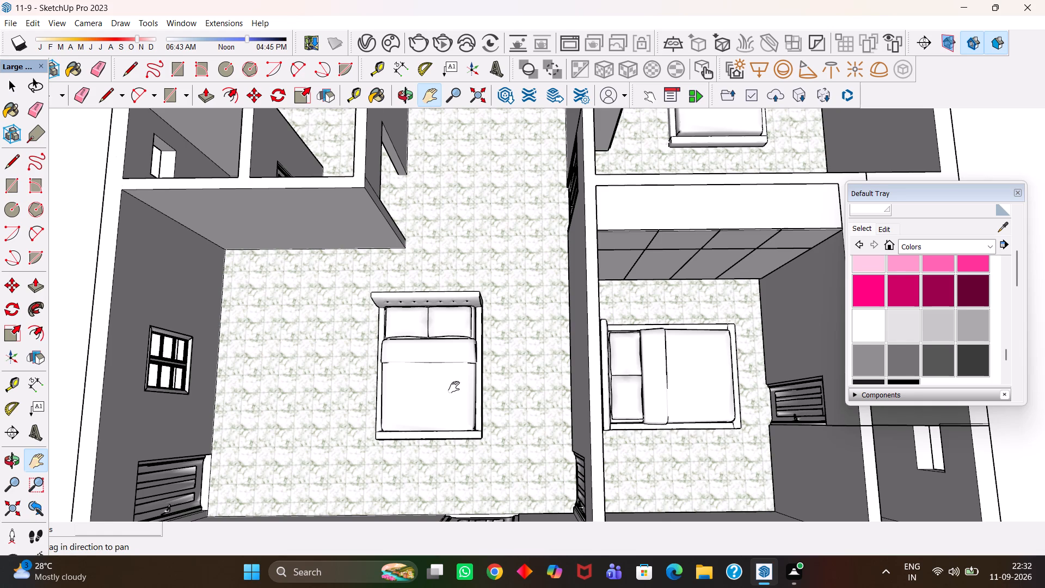
scroll(454, 387, "down", 12)
middle_click_drag(446, 395, 464, 317)
scroll(464, 317, "up", 3)
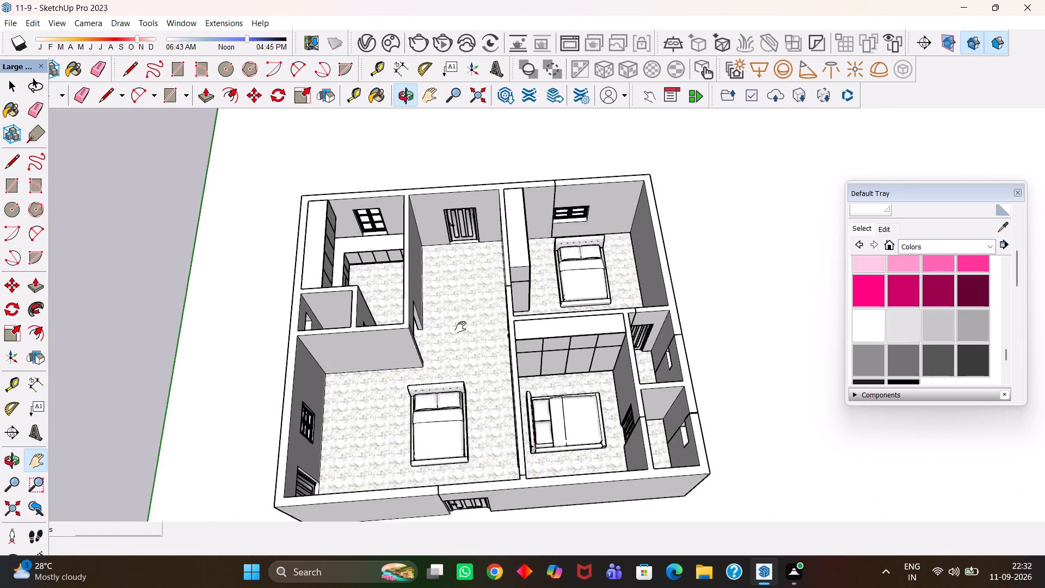
scroll(460, 327, "up", 3)
scroll(459, 356, "down", 3)
Delete the original bed standing in the hall.
key("h")
left_click_drag(439, 371, 463, 335)
middle_click_drag(472, 378, 463, 382)
scroll(463, 382, "up", 1)
key("space")
left_click(466, 385)
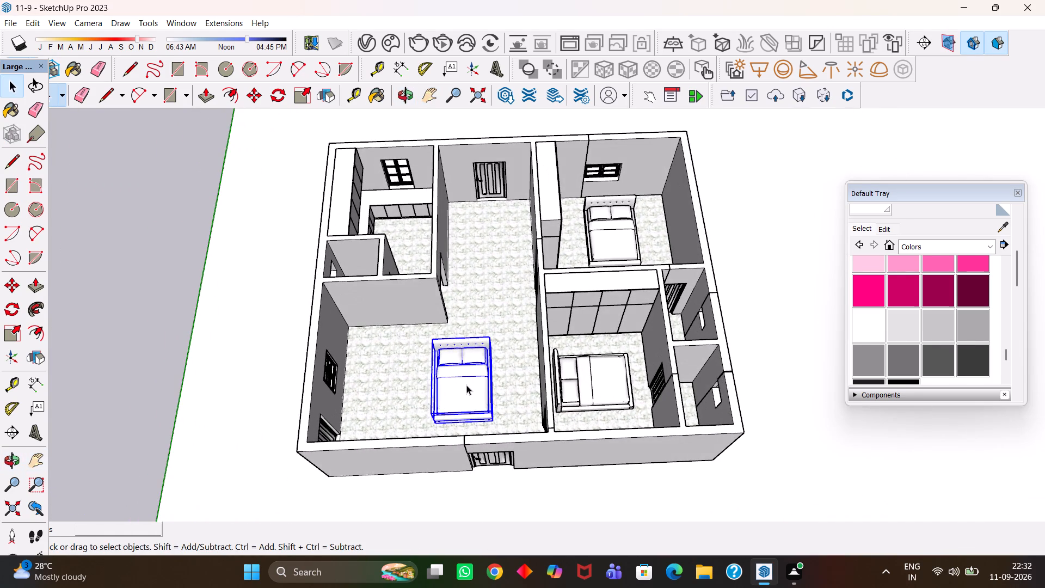
middle_click_drag(468, 376, 469, 409)
key("Delete")
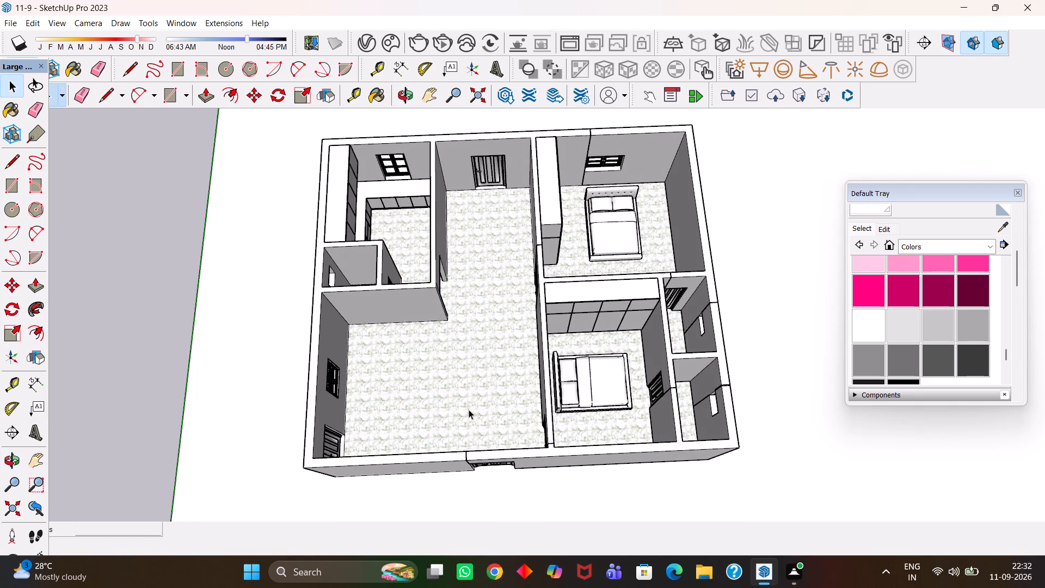
Search the Chaos Cosmos online library for "sofa".
middle_click_drag(484, 326, 485, 344)
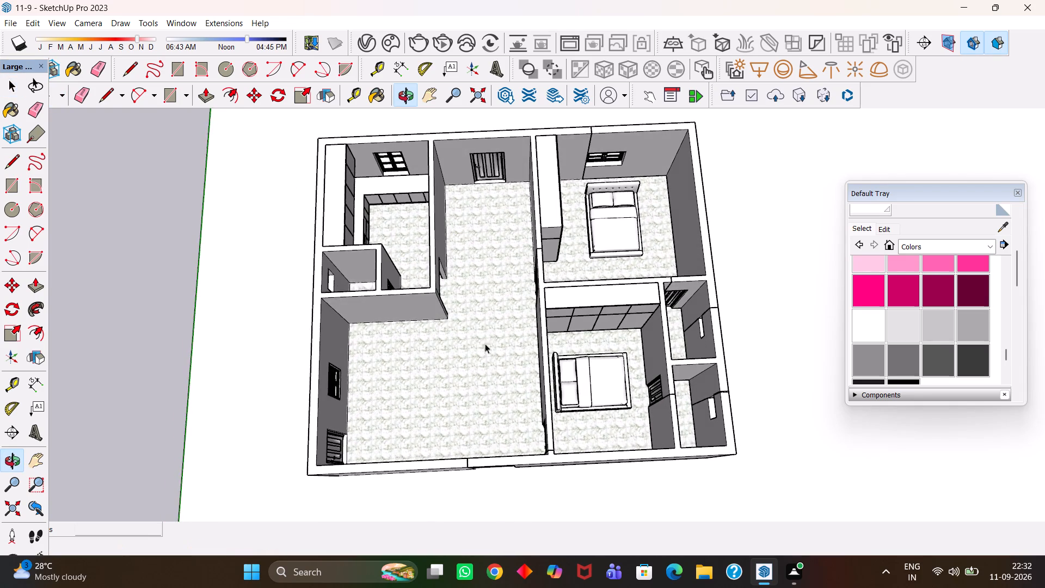
scroll(485, 344, "down", 1)
key("h")
left_click(388, 45)
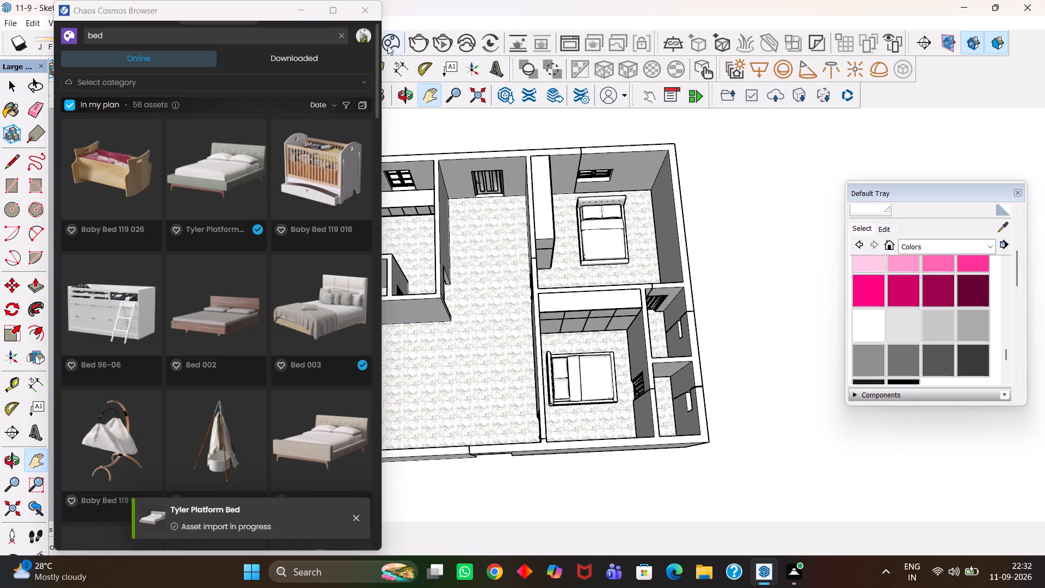
left_click(223, 34)
key("BackSpace")
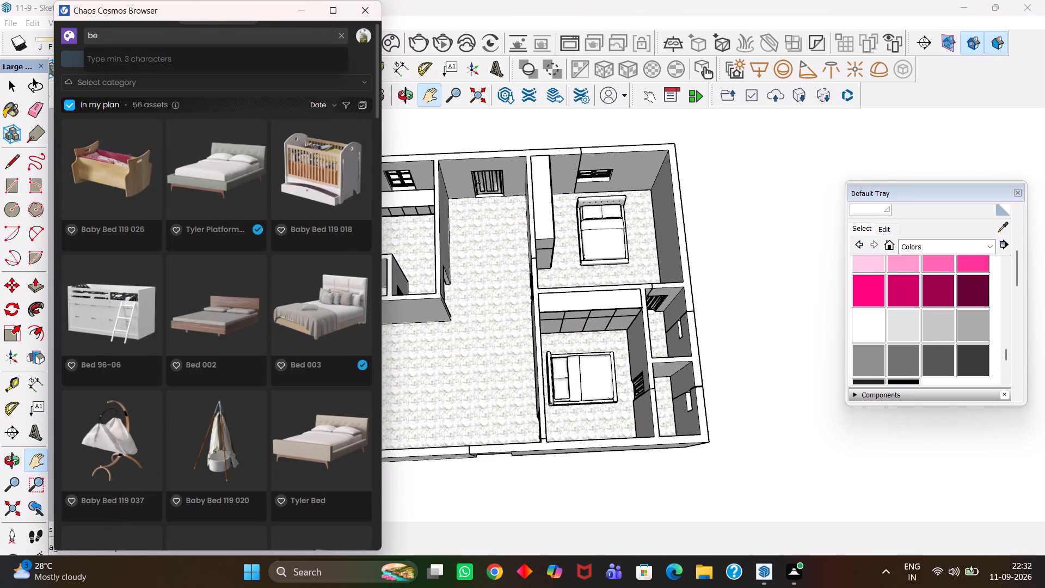
key("BackSpace")
key("BackSpace")
key("BackSpace")
type("sofa")
key("Return")
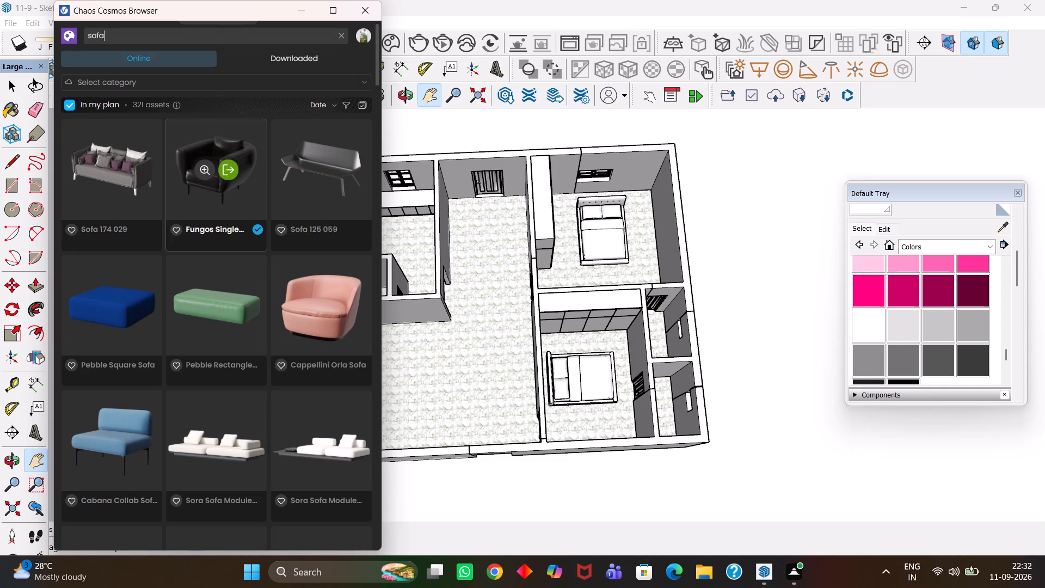
Examine the online sofa models in the search results to choose one for the hall.
scroll(219, 339, "down", 3)
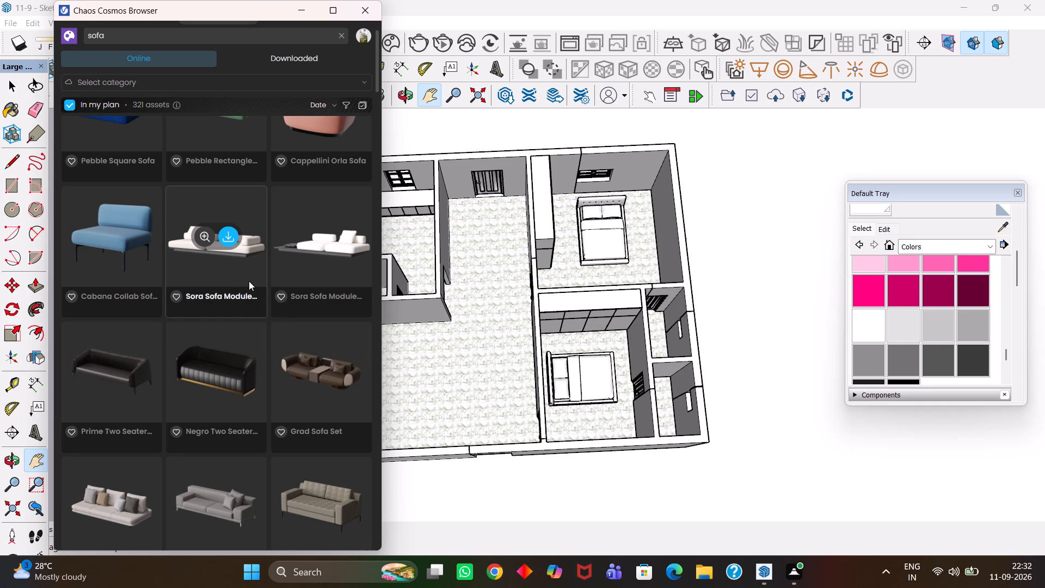
scroll(249, 281, "down", 3)
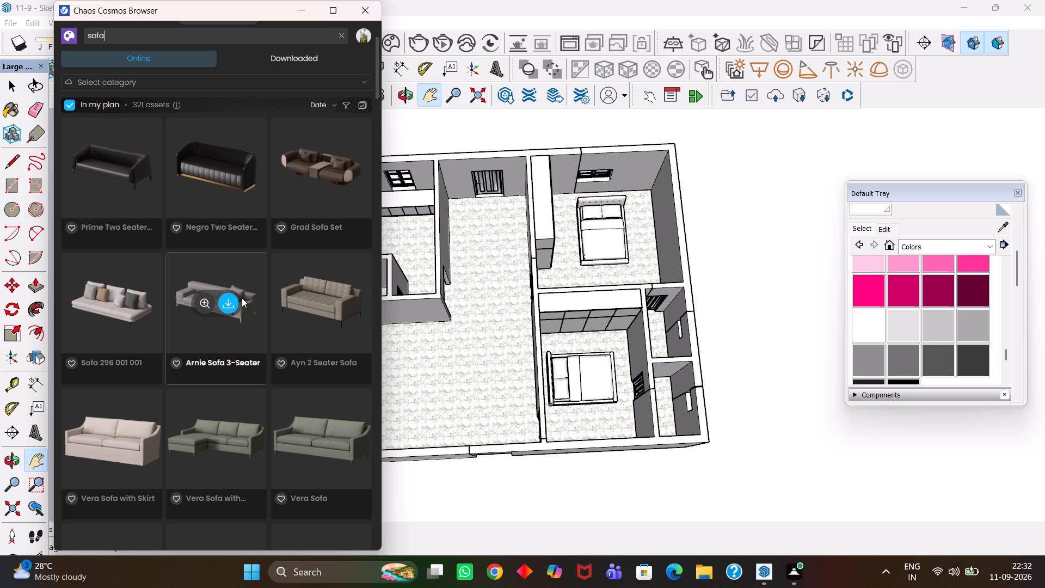
scroll(242, 298, "down", 3)
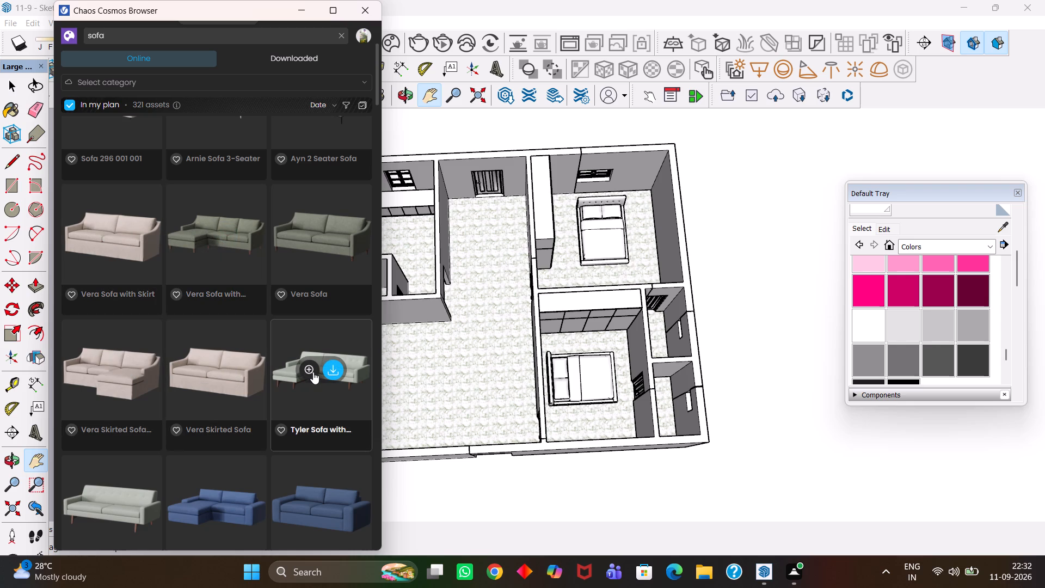
scroll(337, 378, "up", 6)
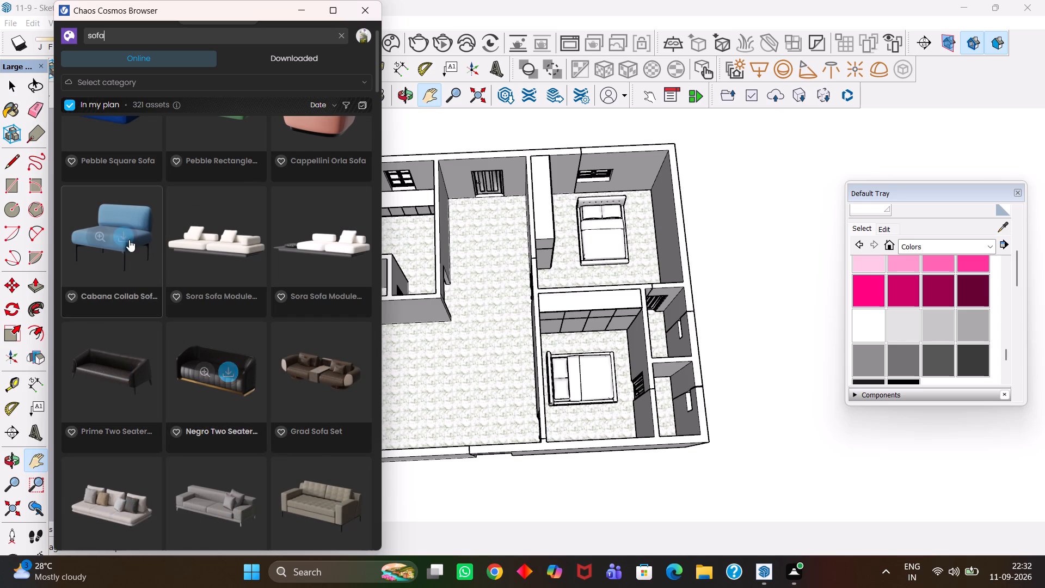
scroll(275, 262, "up", 2)
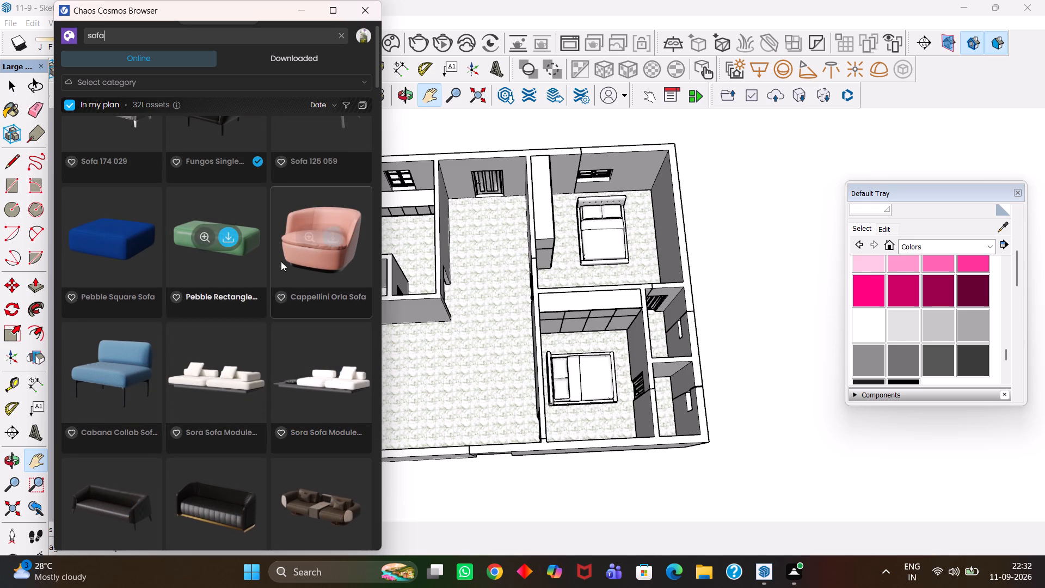
scroll(281, 261, "up", 2)
scroll(324, 253, "up", 5)
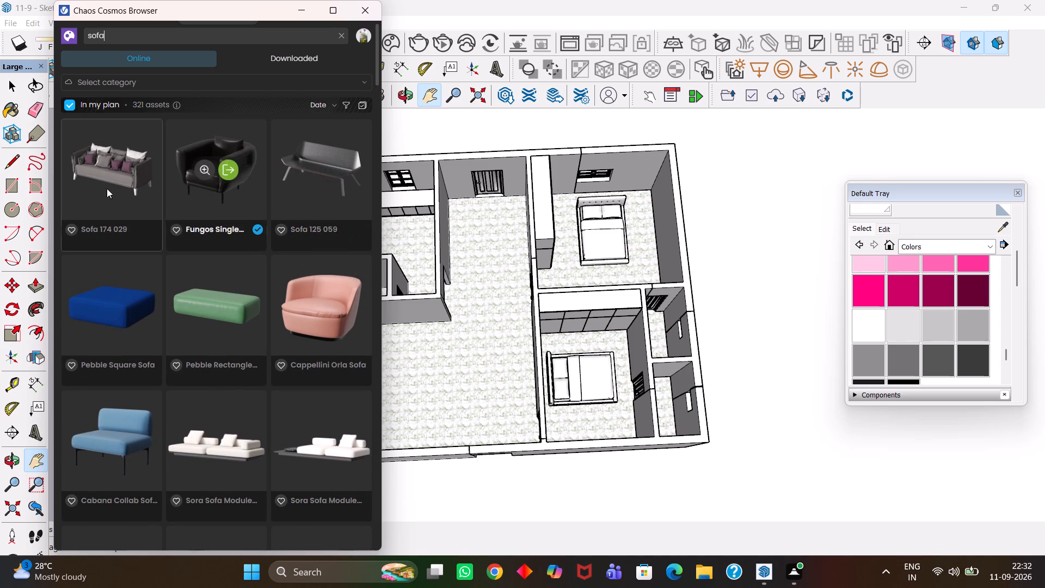
scroll(106, 189, "down", 6)
scroll(135, 228, "down", 7)
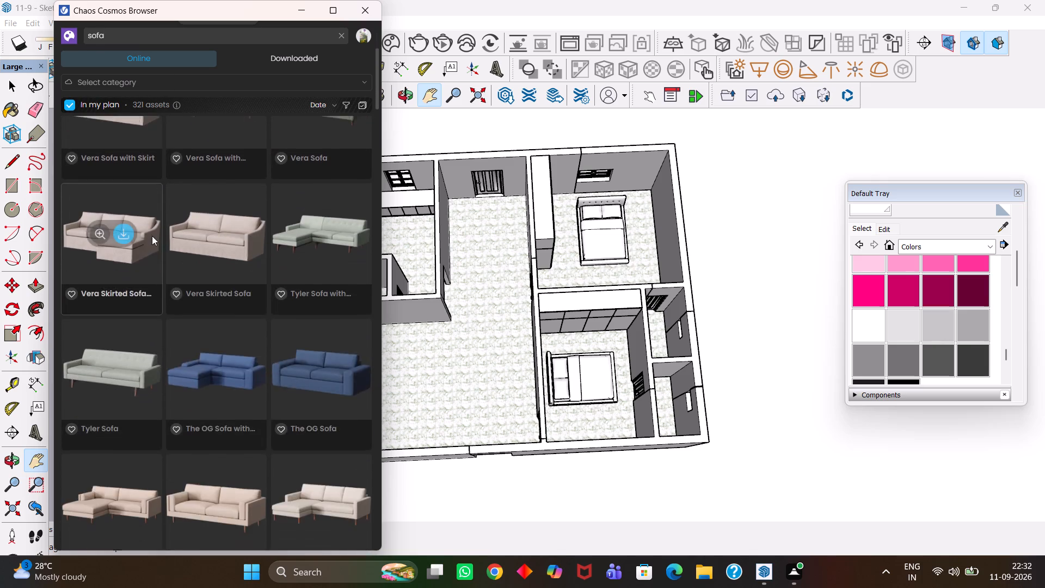
scroll(152, 236, "down", 1)
scroll(139, 329, "down", 1)
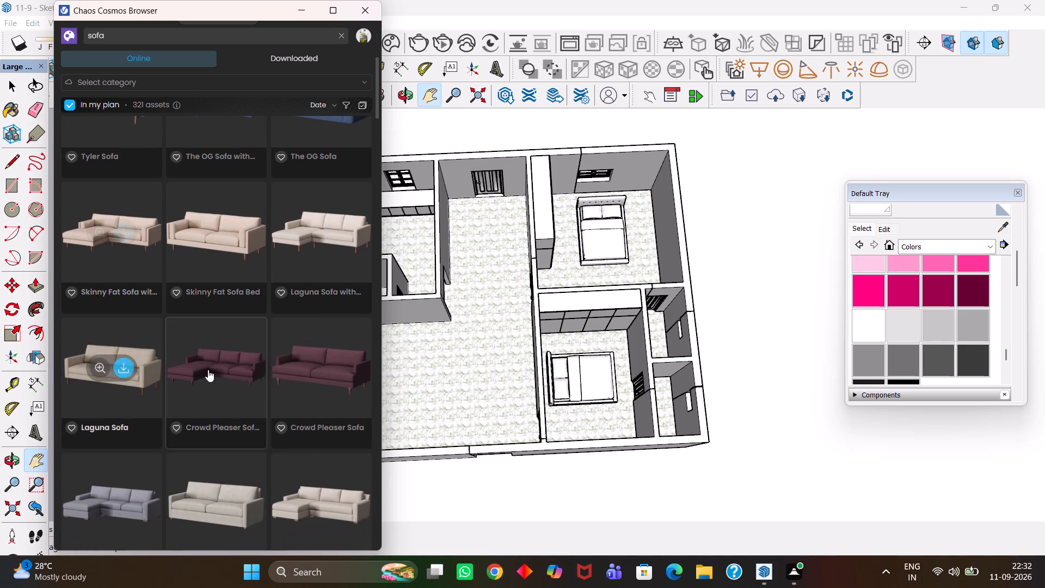
scroll(293, 379, "down", 2)
scroll(111, 381, "down", 3)
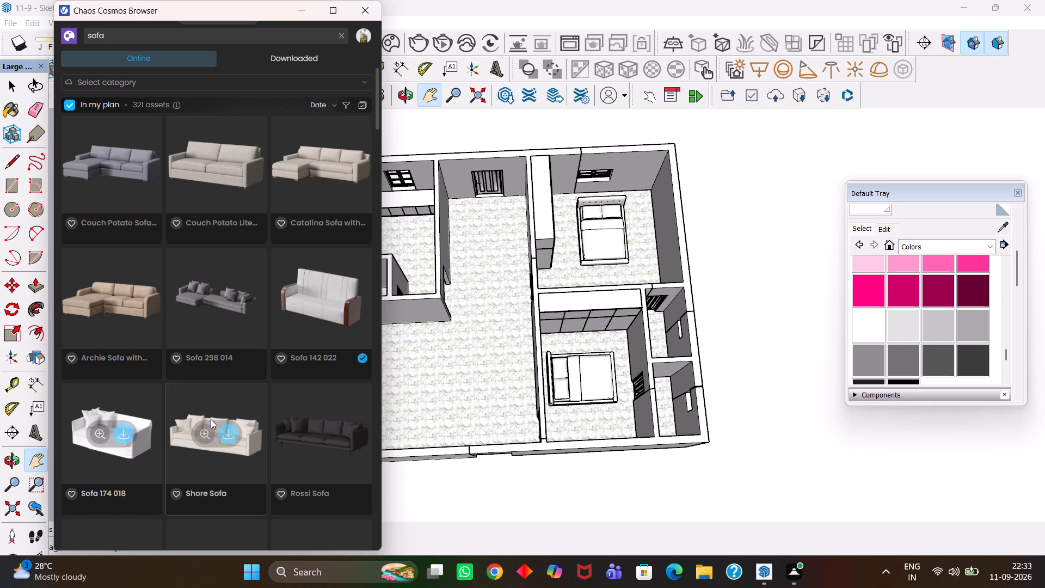
Import the Sofa 142 022 model and place it in the hall, along the partition wall near the window.
double_click(334, 297)
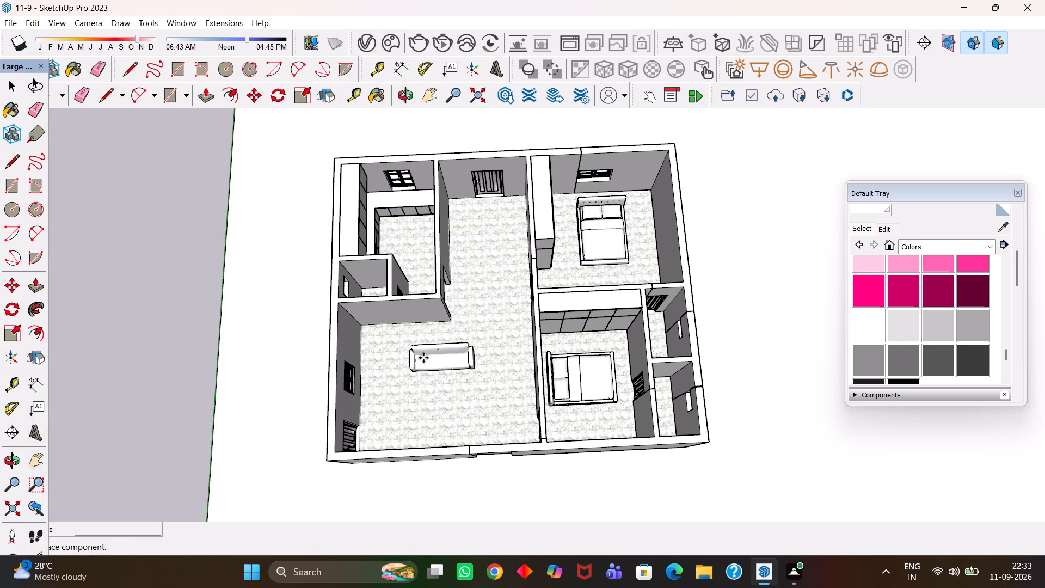
scroll(419, 357, "up", 7)
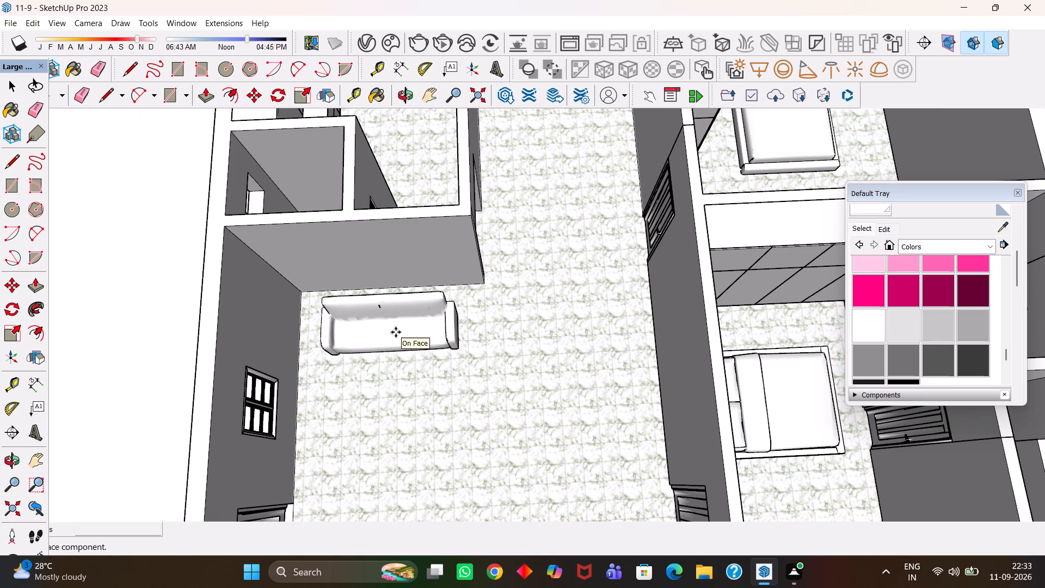
left_click(396, 332)
Move the sofa about 1' 3" along the partition wall, away from the window wall.
key("h")
scroll(396, 332, "down", 6)
left_click_drag(351, 370, 391, 321)
scroll(425, 313, "up", 7)
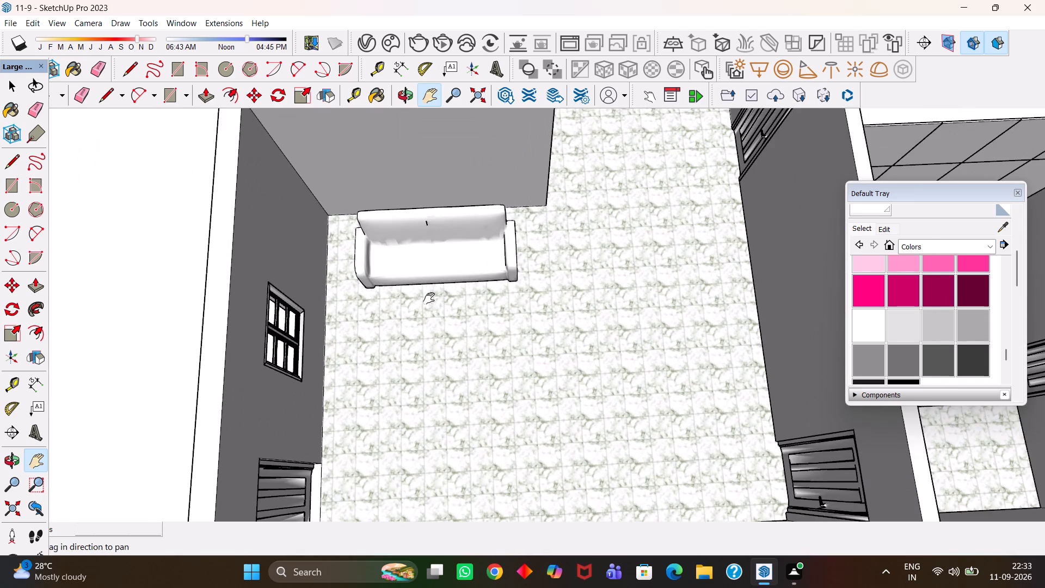
scroll(429, 298, "up", 4)
key("m")
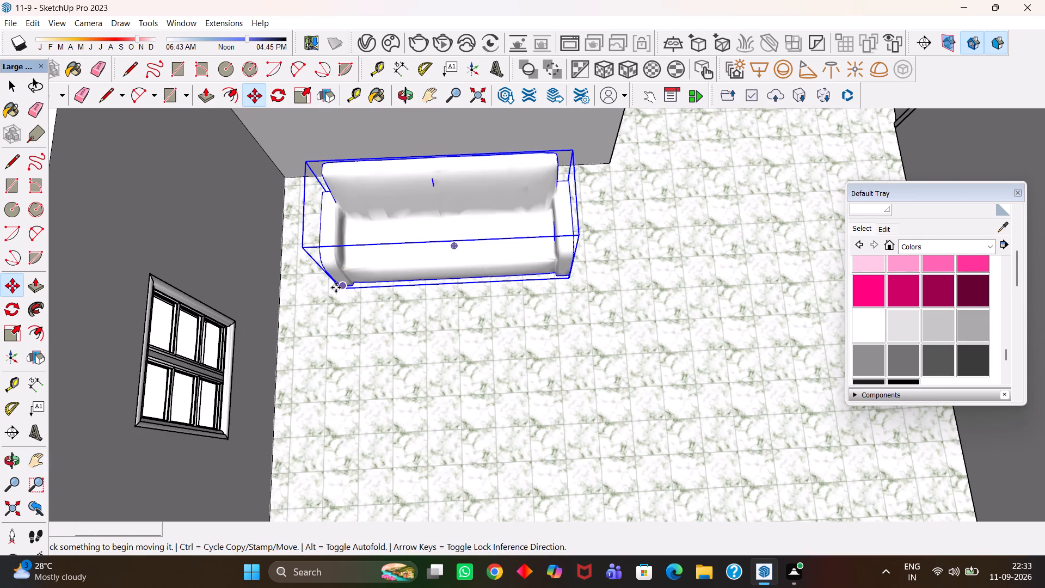
left_click(336, 287)
left_click(384, 291)
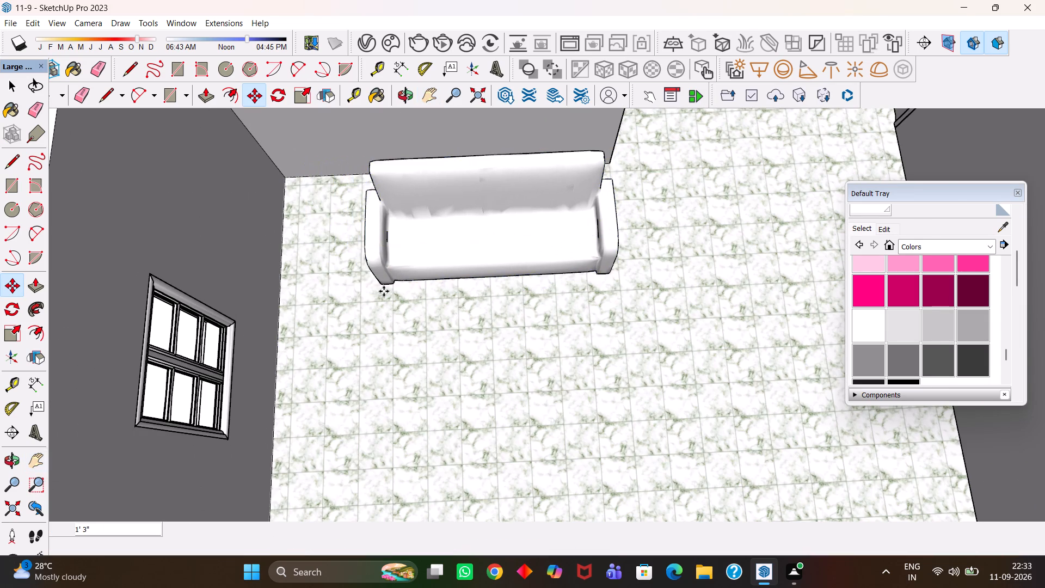
Create a copy of the sofa rotated 90 degrees about its front corner nearest the window wall.
middle_click_drag(446, 299, 371, 289)
scroll(371, 292, "down", 6)
key("h")
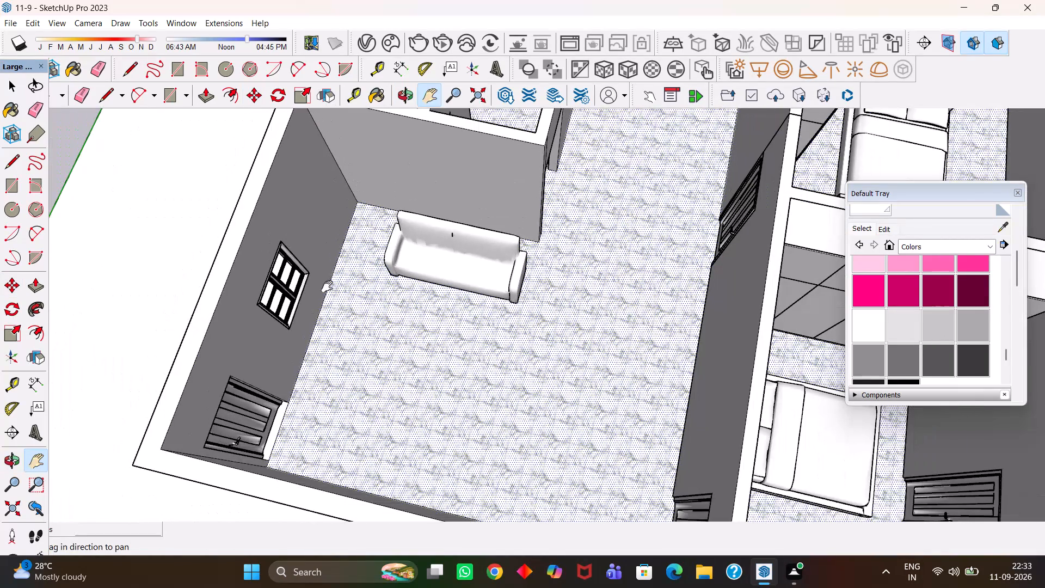
key("h")
scroll(371, 224, "down", 4)
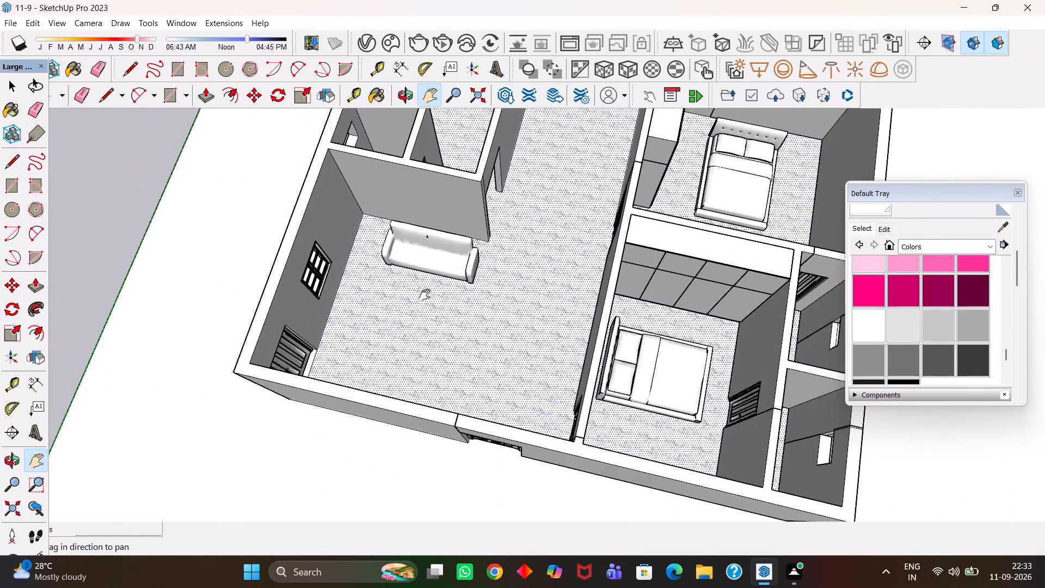
scroll(436, 302, "up", 1)
middle_click_drag(421, 300, 385, 267)
key("h")
left_click_drag(402, 253, 489, 321)
middle_click_drag(503, 333, 473, 333)
scroll(475, 329, "up", 1)
key("space")
left_click(511, 321)
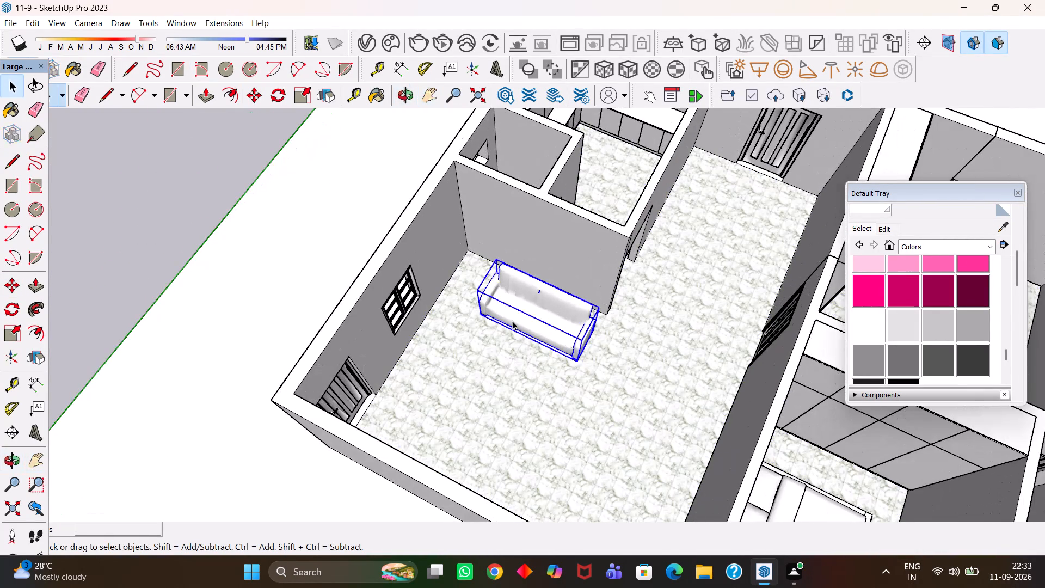
left_click(9, 313)
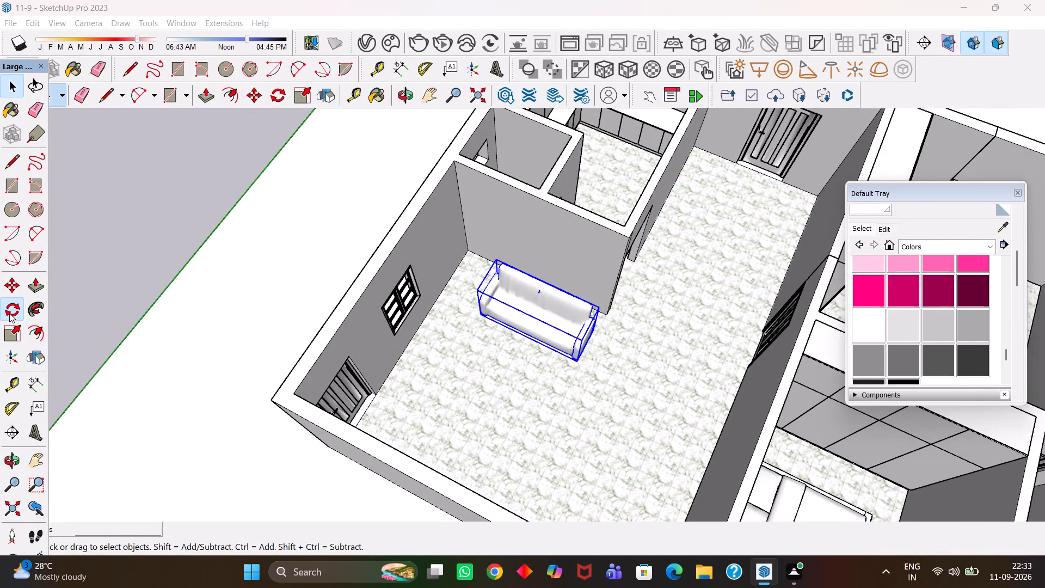
scroll(384, 379, "up", 2)
left_click(497, 305)
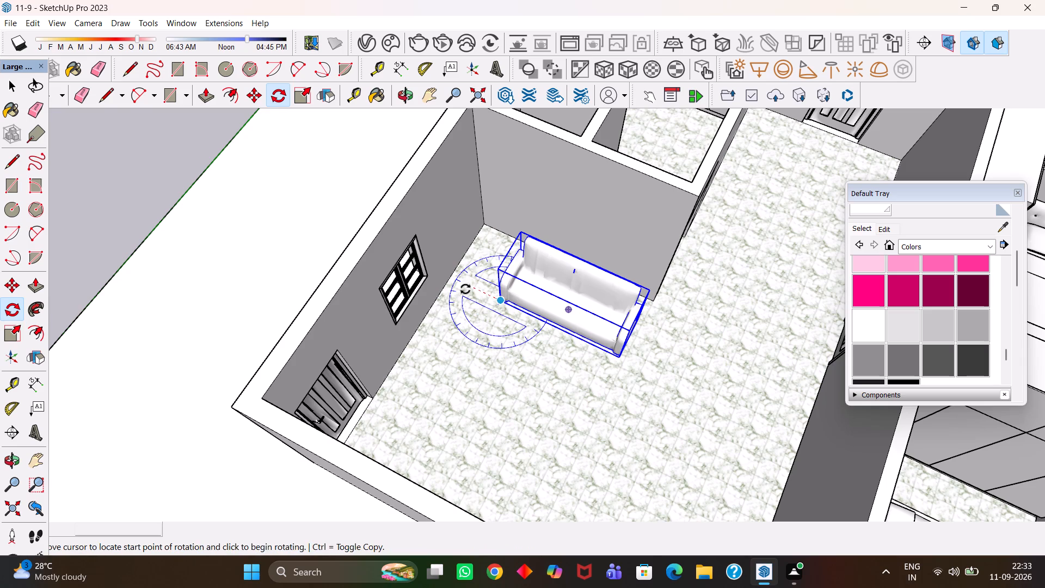
left_click(465, 289)
left_click(463, 354)
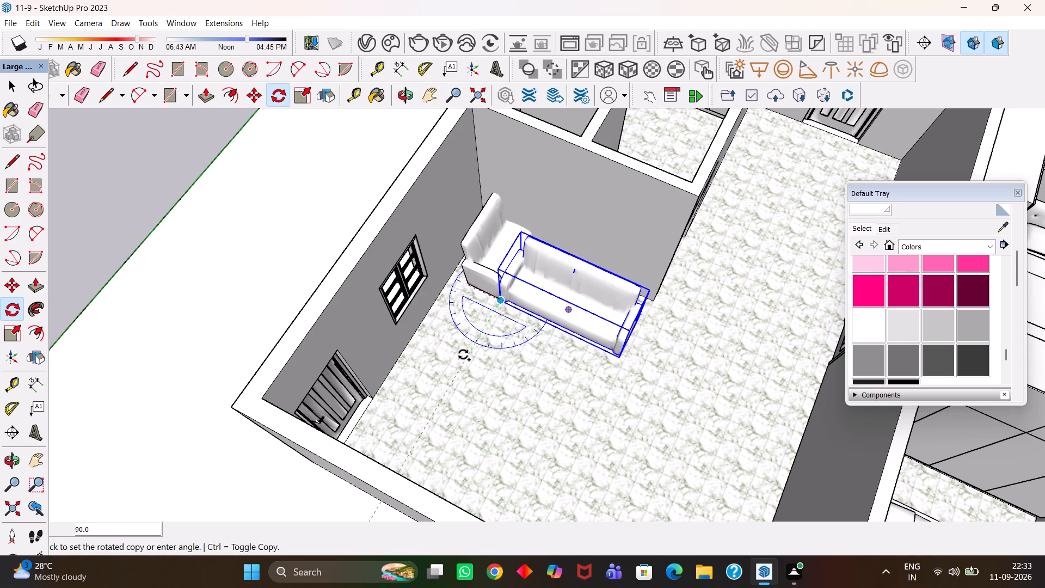
Move the rotated sofa copy about 7' 4 3/4" so it stands along the window wall beside the door.
key("m")
left_click(497, 303)
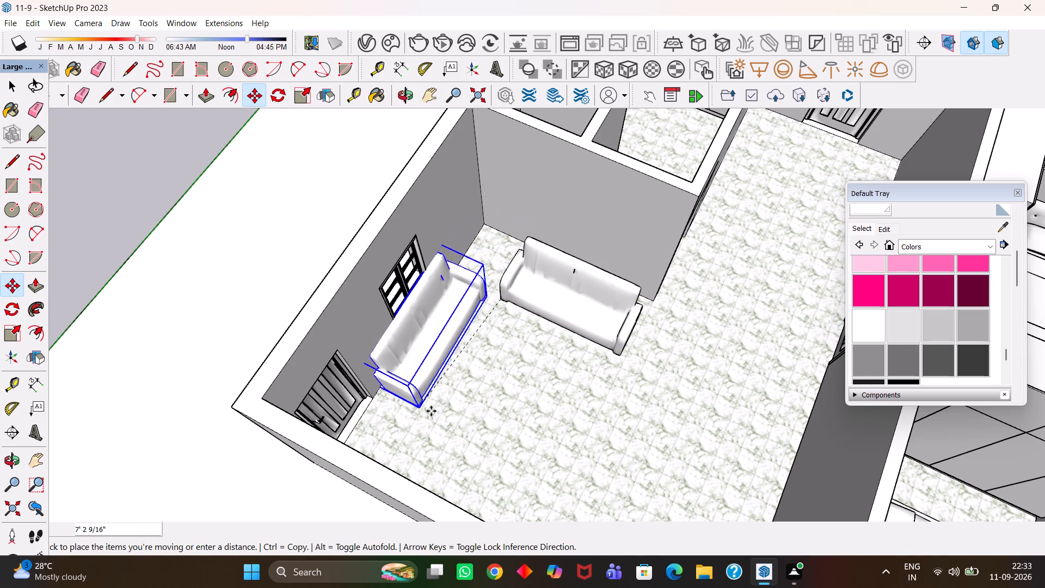
left_click(429, 416)
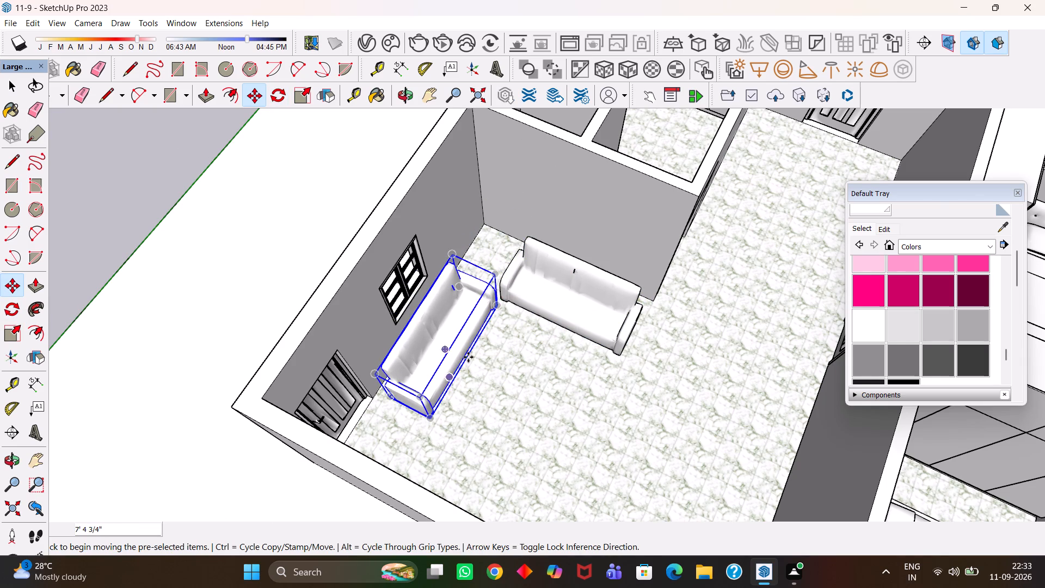
Nudge the sofa by the window slightly closer to the corner of the other sofa.
scroll(484, 322, "up", 10)
middle_click_drag(515, 308, 416, 238)
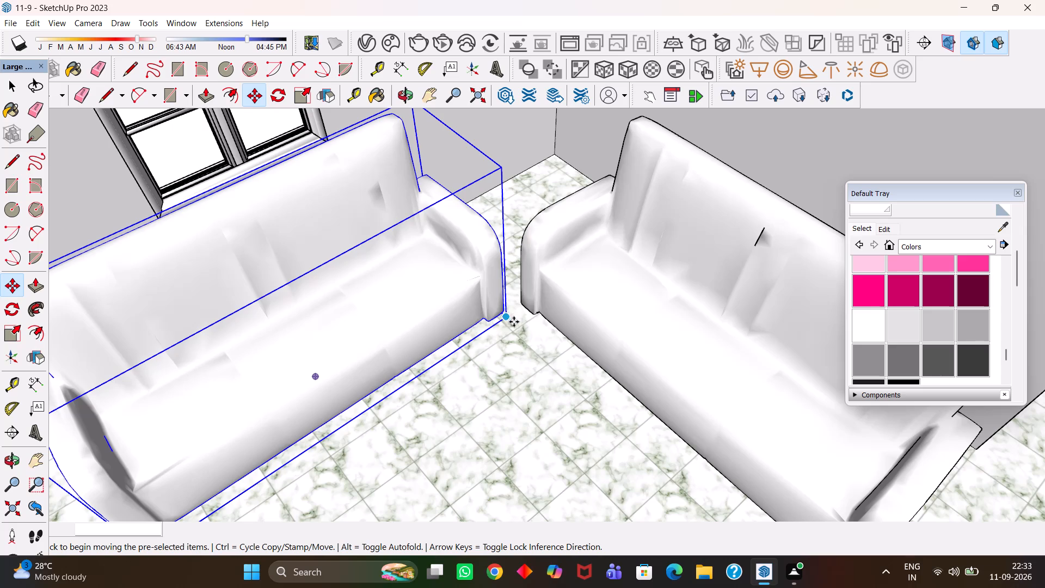
left_click(503, 321)
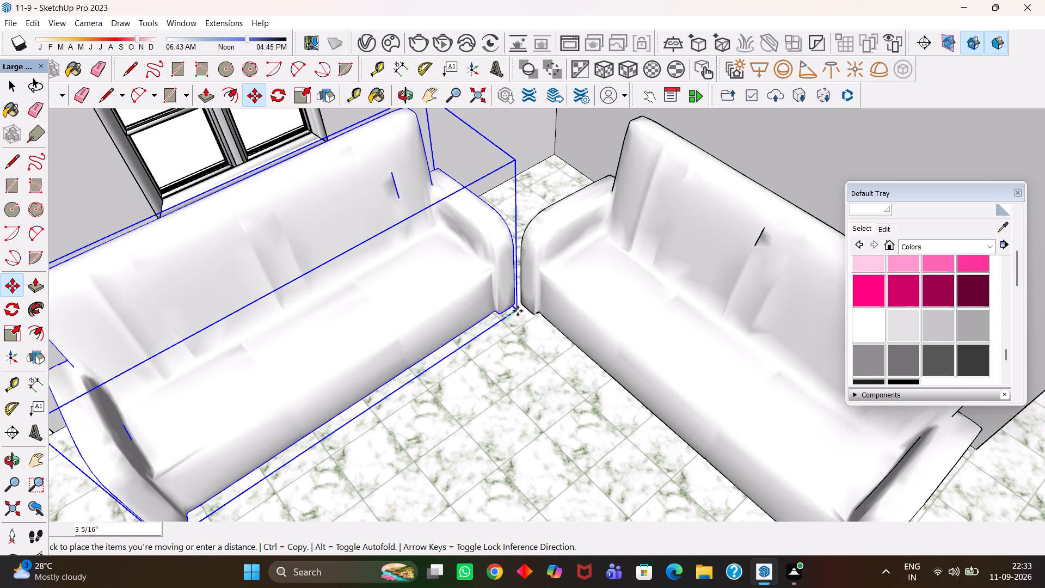
left_click(511, 311)
Examine the placement of the two hall sofas up close and from above, and clear the sofa selection.
scroll(507, 316, "down", 7)
key("h")
scroll(279, 259, "down", 2)
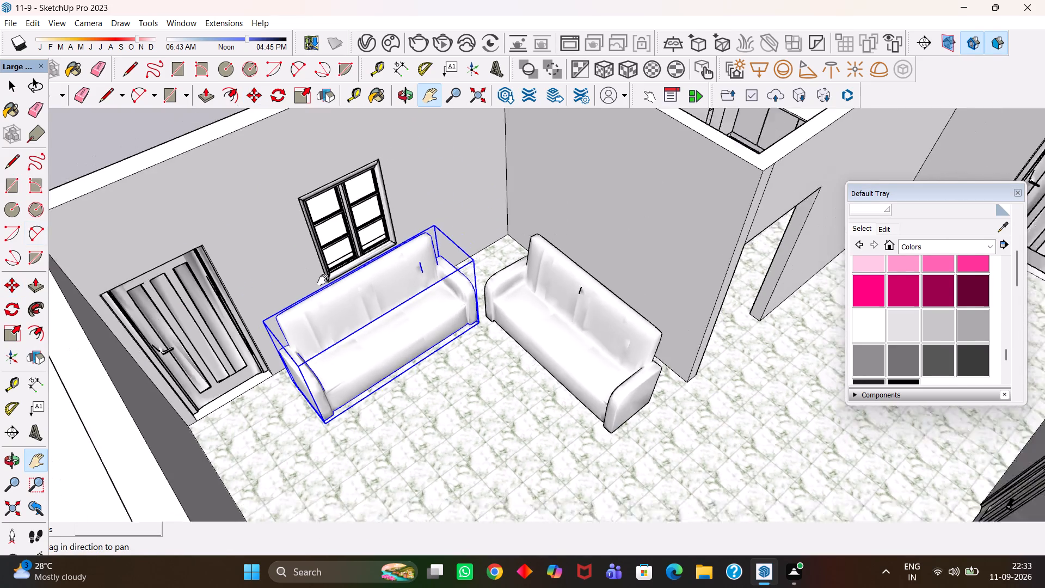
scroll(323, 280, "down", 6)
key("h")
scroll(381, 302, "up", 1)
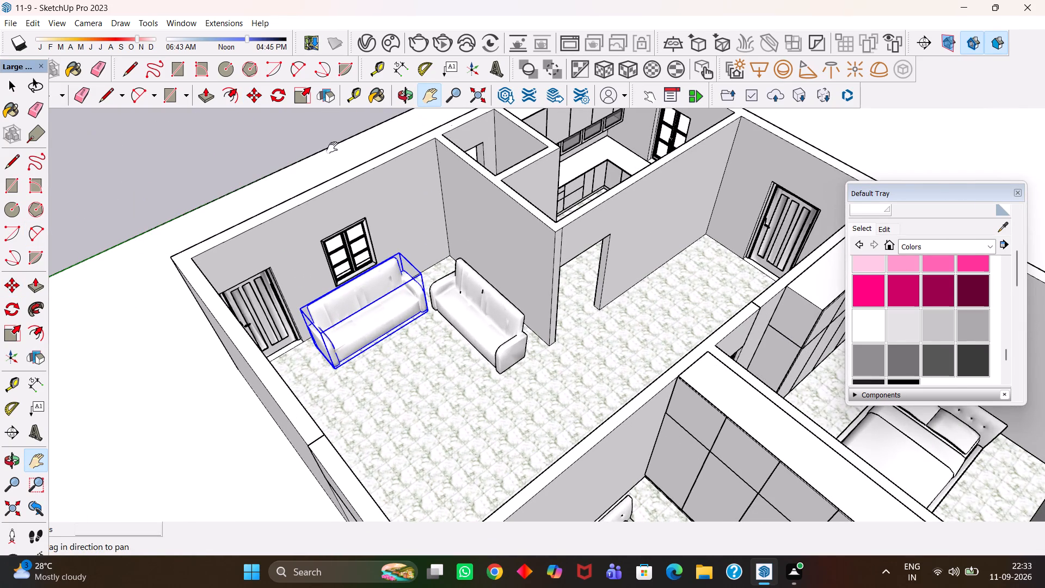
key("h")
scroll(408, 327, "up", 3)
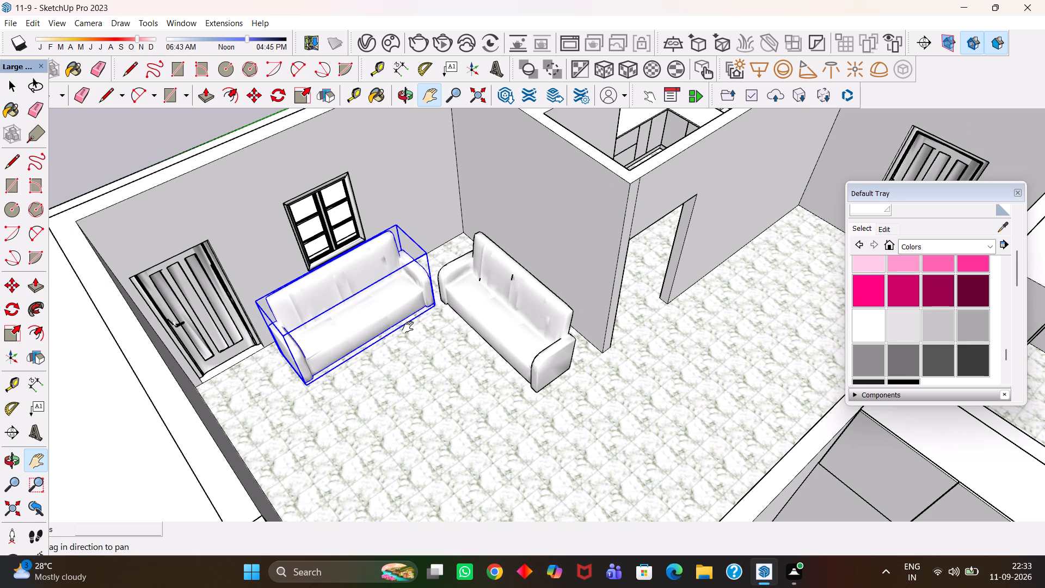
key("h")
scroll(408, 327, "up", 2)
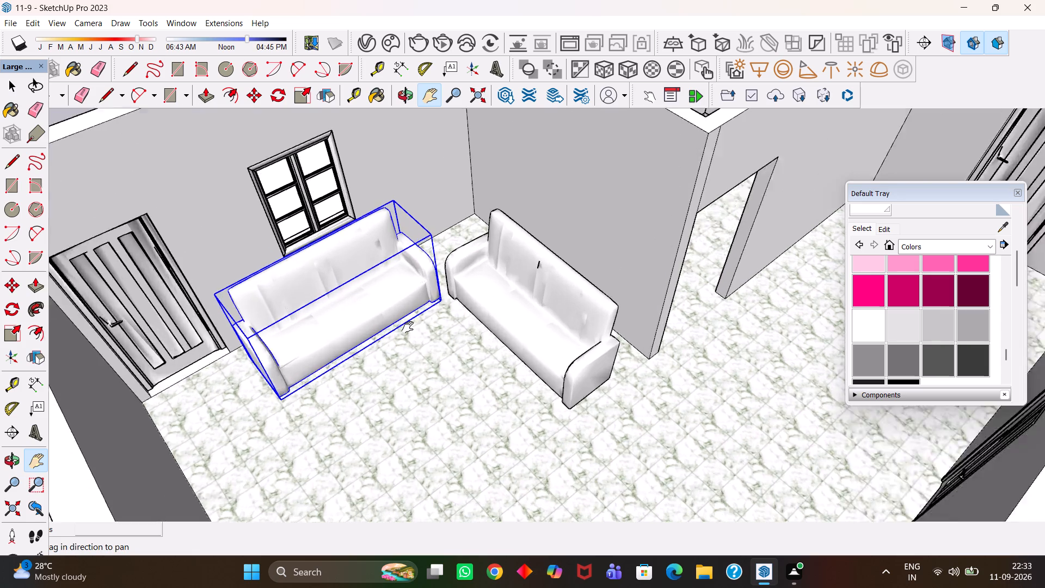
scroll(408, 327, "up", 3)
scroll(394, 328, "down", 1)
scroll(394, 328, "up", 3)
key("h")
scroll(394, 328, "up", 3)
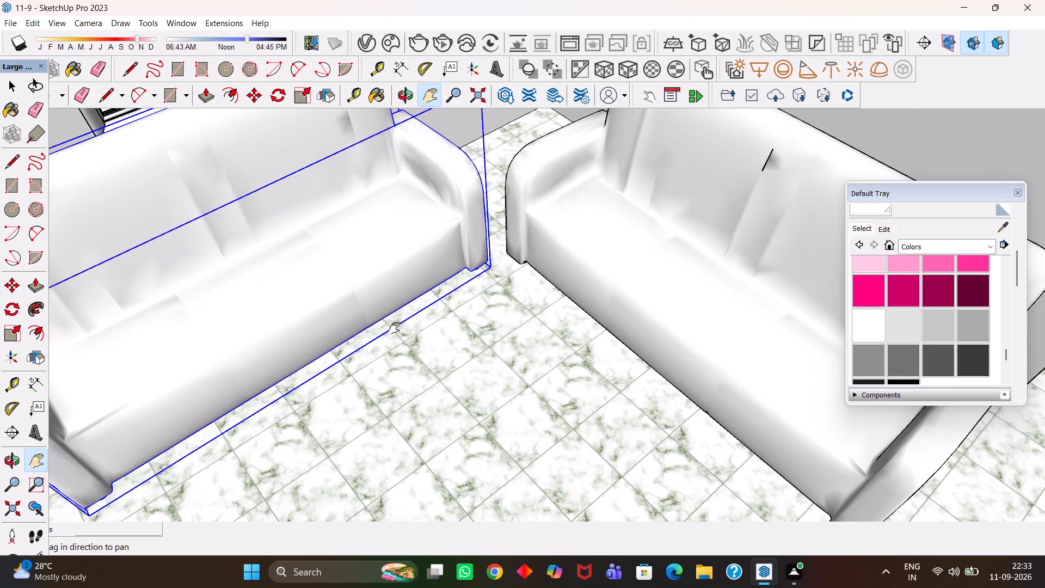
scroll(394, 328, "down", 15)
middle_click_drag(348, 357, 338, 357)
scroll(337, 358, "down", 6)
key("h")
scroll(360, 354, "up", 5)
middle_click_drag(396, 334, 303, 373)
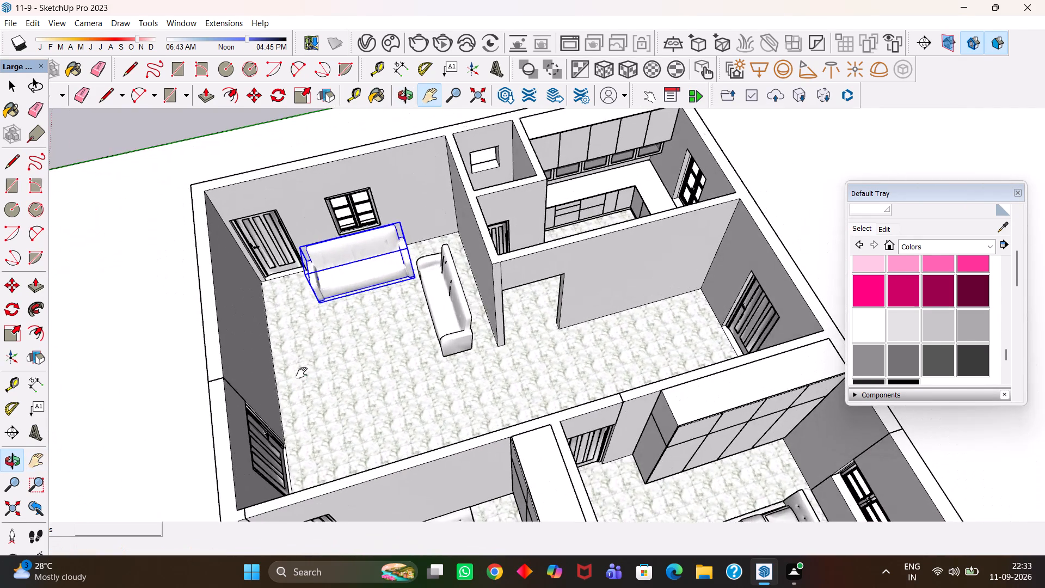
scroll(302, 373, "down", 4)
left_click_drag(350, 309, 417, 373)
middle_click_drag(462, 399, 407, 407)
scroll(407, 407, "down", 2)
key("space")
left_click(395, 187)
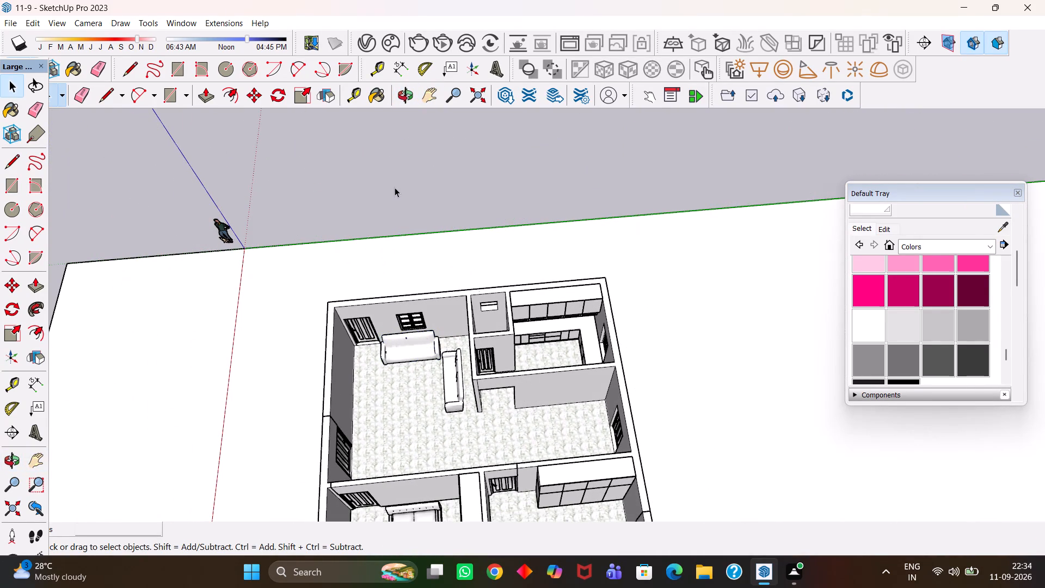
Examine the furnished floor layout from several angles, focusing on the hall sofas and the space around them.
key("h")
scroll(395, 187, "up", 5)
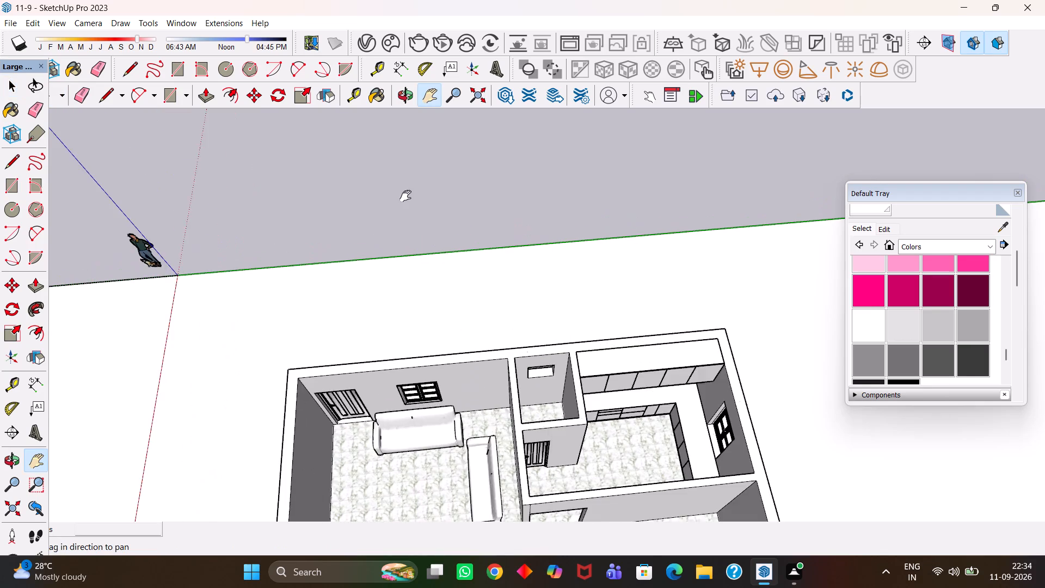
scroll(405, 196, "up", 3)
key("h")
scroll(411, 199, "down", 5)
key("h")
left_click_drag(500, 352, 475, 233)
scroll(471, 237, "down", 4)
middle_click_drag(421, 285, 544, 311)
scroll(466, 310, "up", 4)
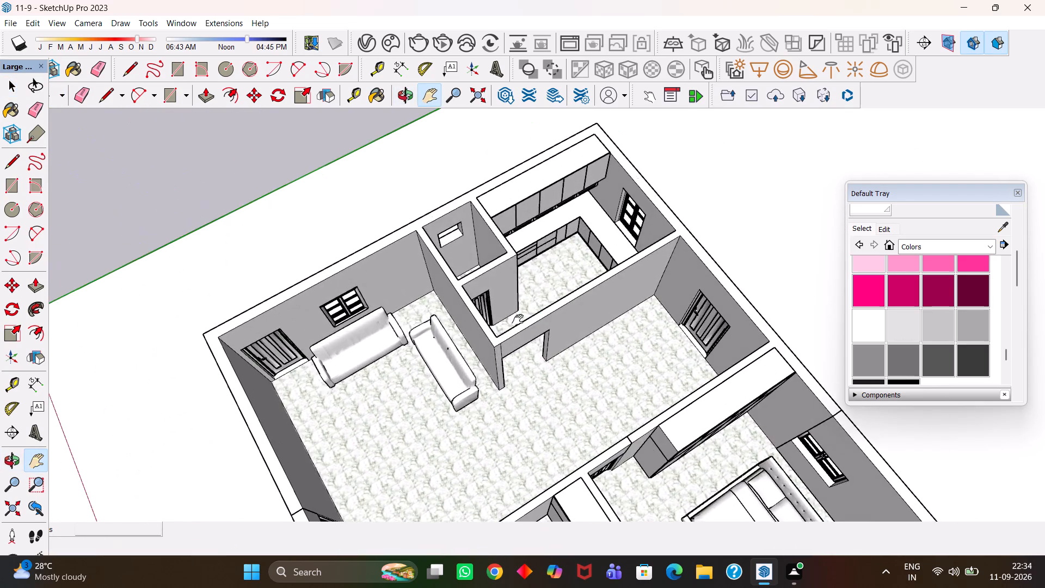
middle_click_drag(382, 331, 534, 307)
scroll(491, 317, "up", 1)
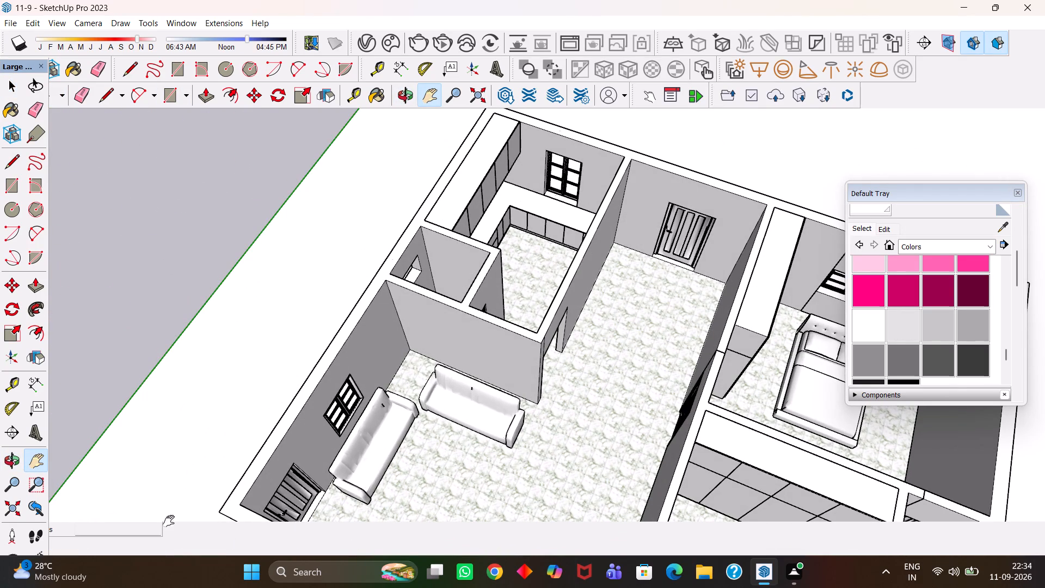
scroll(549, 406, "down", 8)
middle_click_drag(396, 426, 472, 434)
scroll(472, 434, "up", 3)
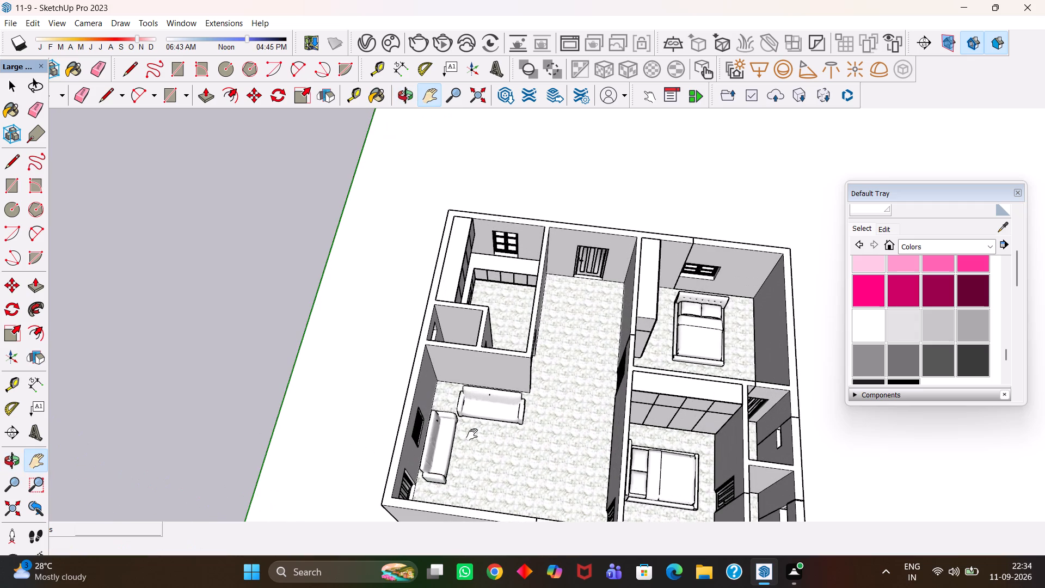
Save the model.
key("ctrl+s")
Examine the furnished house from above and at an angle, checking the hall sofas and both bedrooms.
scroll(472, 429, "up", 4)
scroll(472, 429, "down", 5)
middle_click_drag(472, 429, 515, 437)
scroll(514, 435, "up", 3)
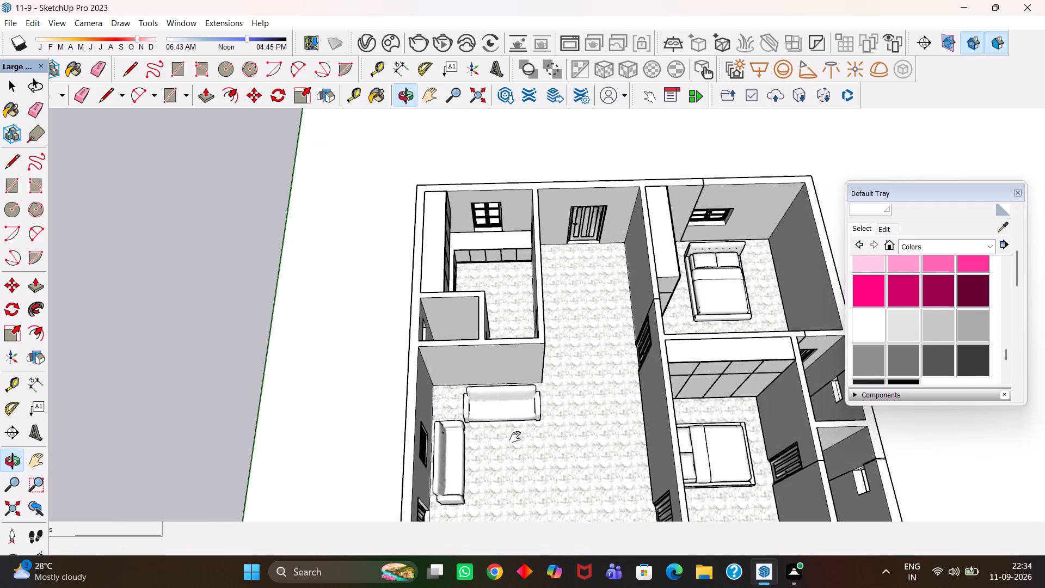
scroll(515, 437, "up", 1)
scroll(511, 438, "down", 4)
left_click_drag(565, 449, 407, 432)
scroll(417, 418, "down", 4)
middle_click_drag(440, 364, 440, 417)
scroll(440, 417, "up", 4)
scroll(440, 417, "down", 2)
middle_click_drag(431, 403, 426, 416)
scroll(428, 412, "up", 4)
scroll(426, 416, "down", 2)
middle_click_drag(426, 416, 417, 427)
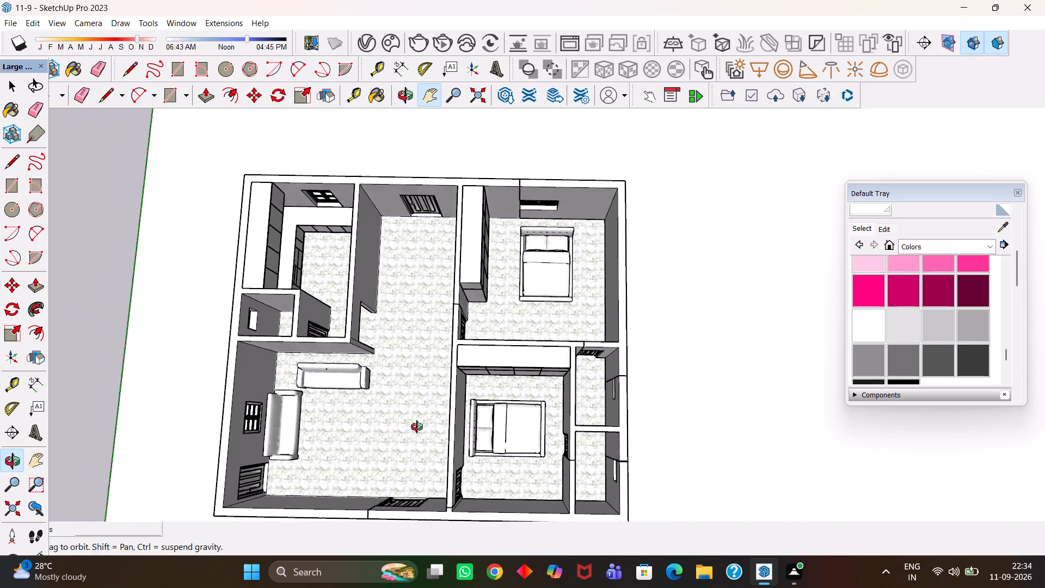
middle_click_drag(417, 427, 420, 439)
scroll(415, 439, "up", 2)
scroll(420, 439, "down", 5)
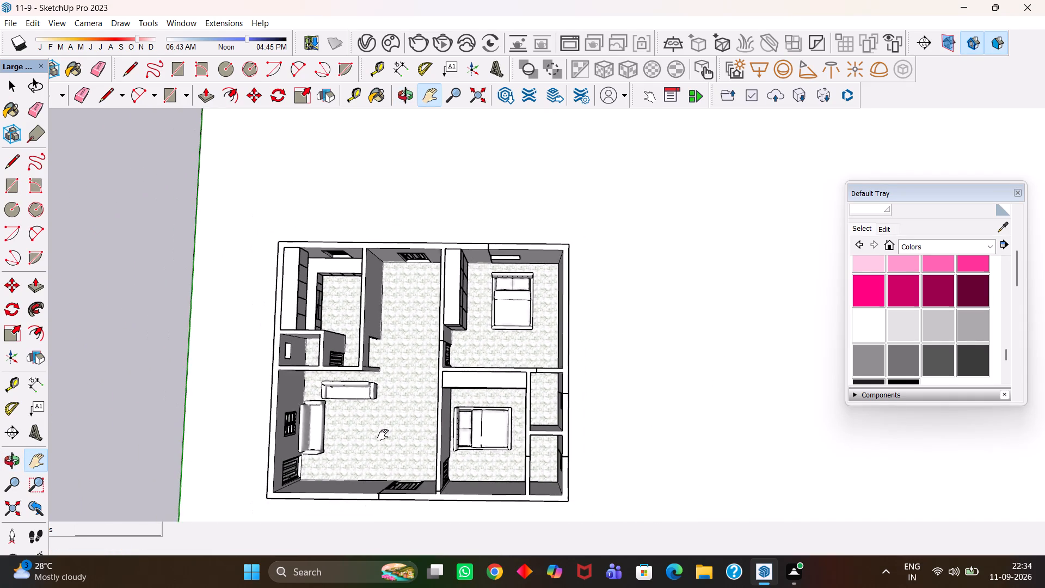
Move the large grey face's edge from the origin along the red axis, farther away from the house.
left_click_drag(382, 435, 521, 389)
scroll(459, 393, "down", 3)
left_click_drag(460, 400, 542, 391)
scroll(543, 392, "down", 4)
middle_click_drag(502, 410, 518, 412)
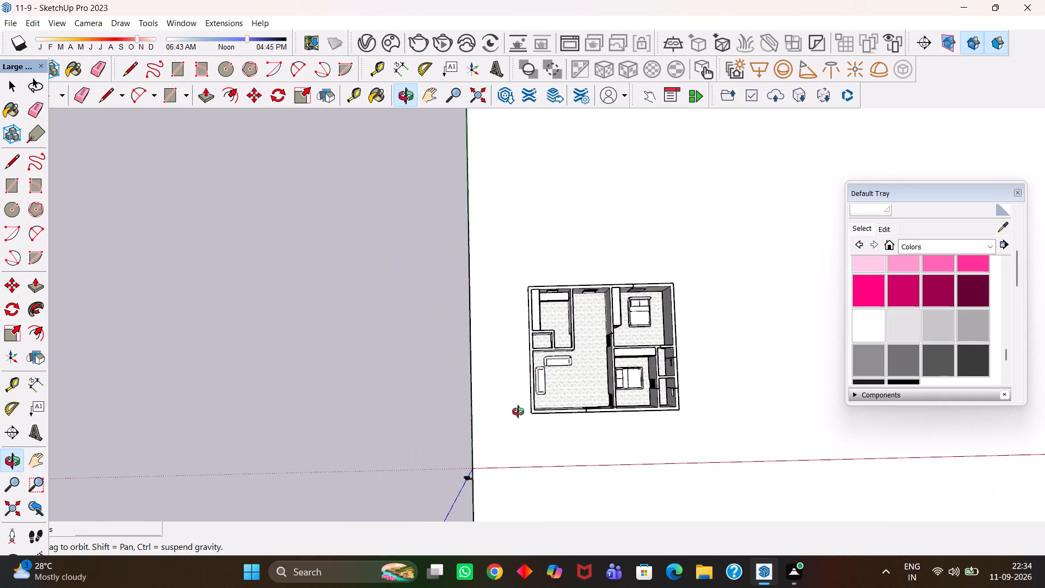
middle_click_drag(518, 412, 519, 412)
scroll(519, 412, "up", 1)
left_click_drag(469, 416, 499, 393)
scroll(502, 415, "up", 2)
key("space")
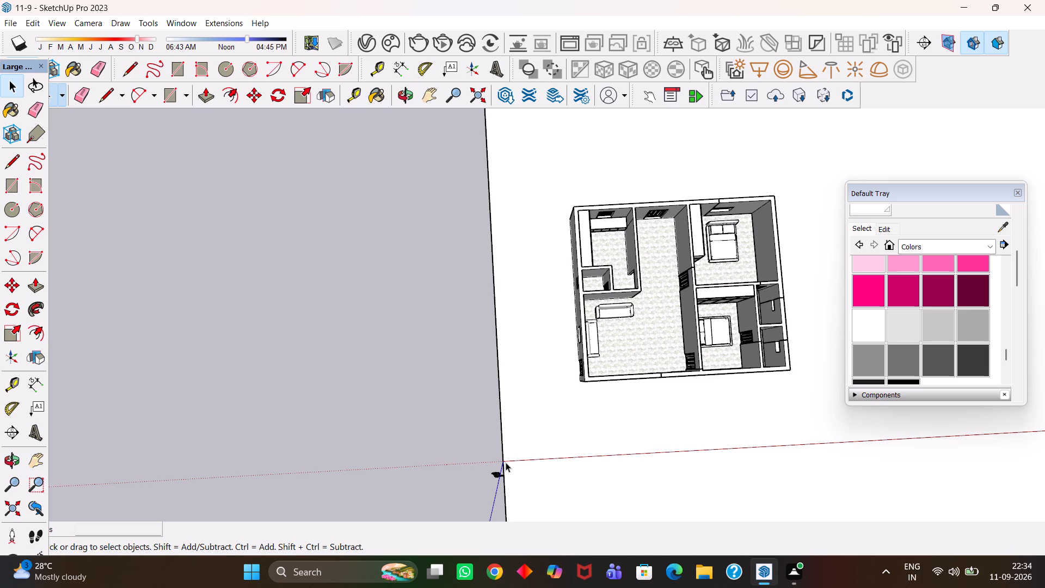
left_click(502, 457)
key("m")
left_click(502, 457)
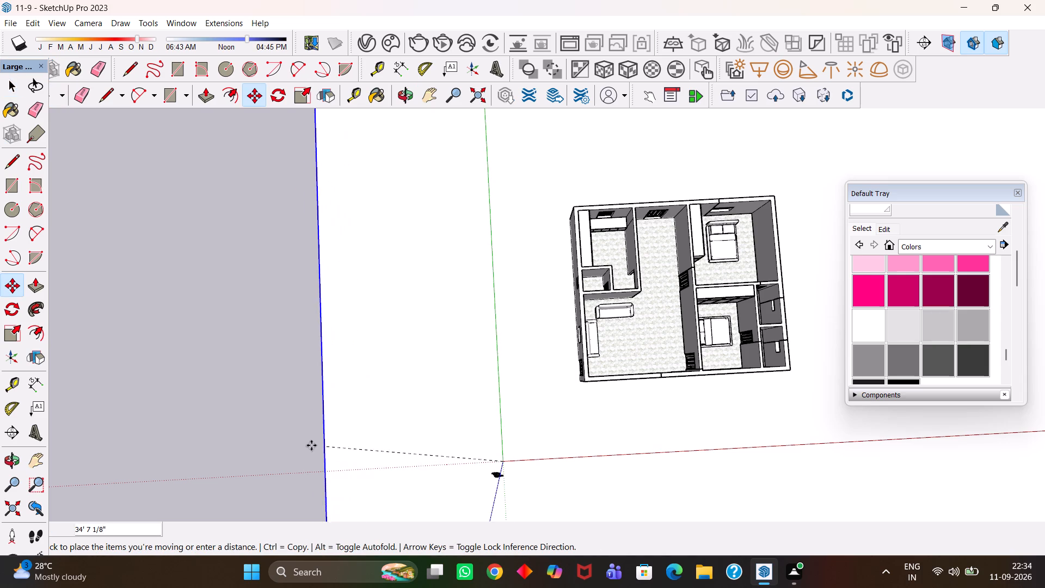
left_click(189, 474)
Examine the whole furnished house from above and from the front.
key("h")
scroll(250, 487, "down", 2)
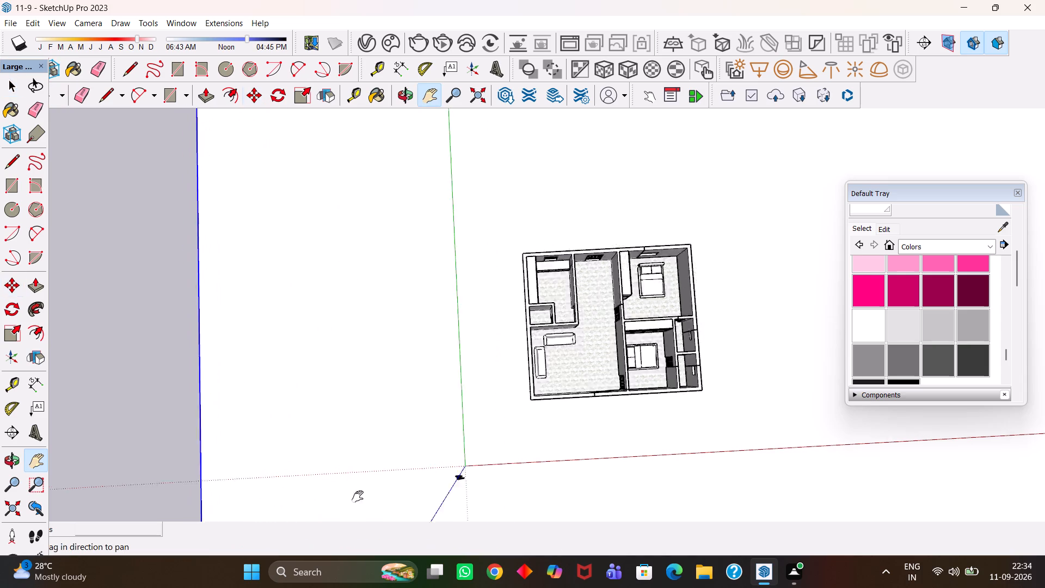
scroll(358, 497, "down", 2)
left_click_drag(526, 443, 457, 485)
scroll(513, 446, "up", 9)
scroll(513, 446, "down", 3)
middle_click_drag(565, 440, 496, 439)
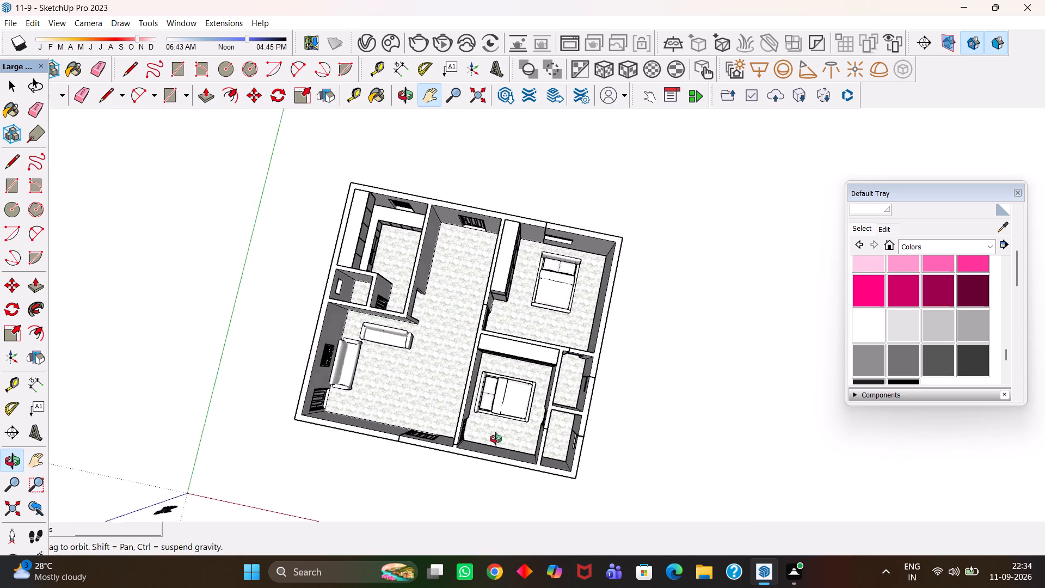
middle_click_drag(496, 439, 537, 430)
scroll(520, 437, "up", 5)
scroll(515, 418, "down", 3)
middle_click_drag(511, 426, 524, 358)
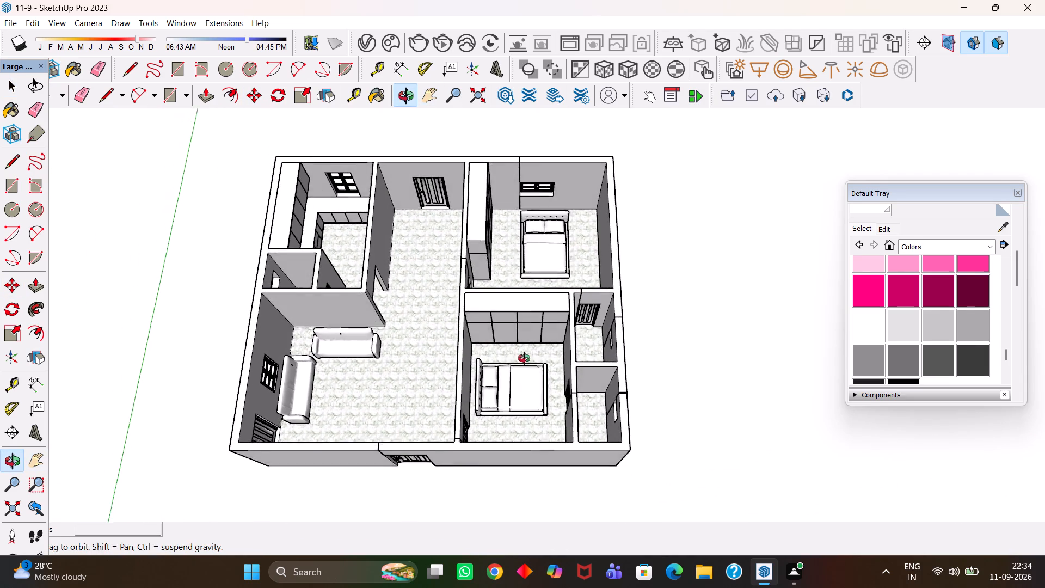
middle_click_drag(524, 358, 524, 358)
scroll(524, 358, "up", 3)
scroll(518, 364, "down", 2)
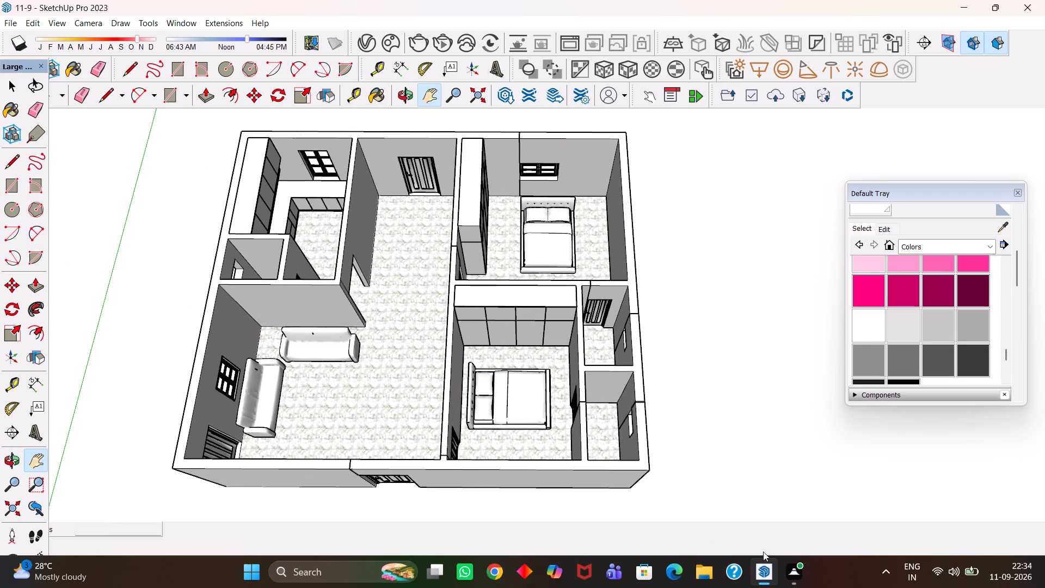
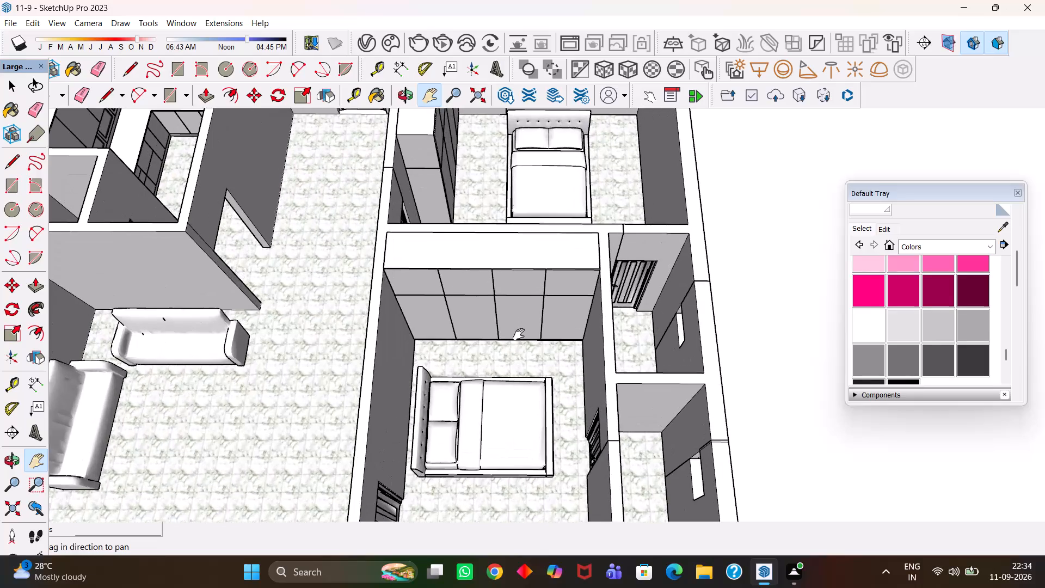
Examine the wardrobe wall and bed in the smaller bedroom, up close and at an angle.
scroll(519, 334, "up", 10)
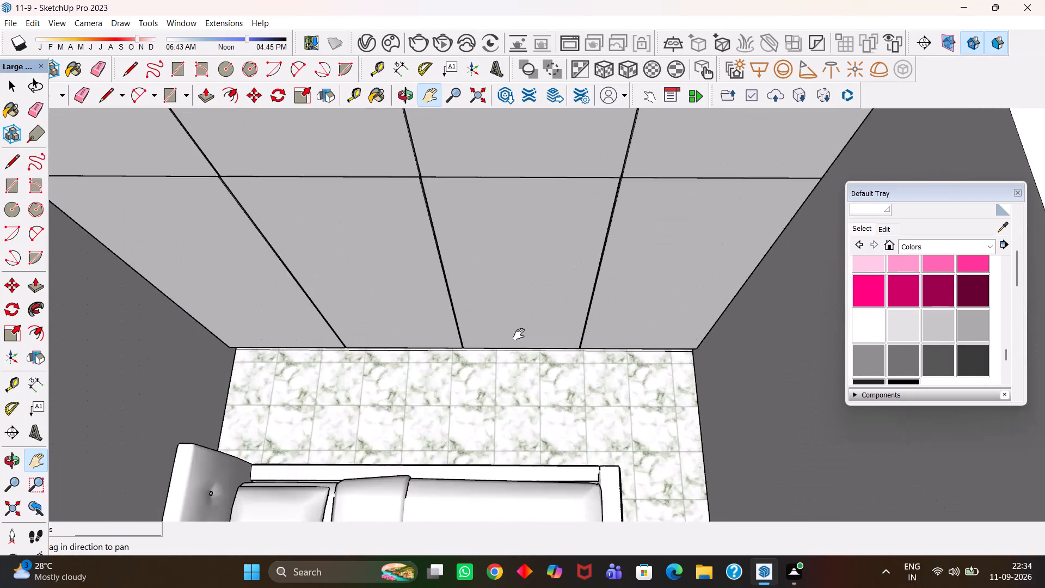
scroll(519, 334, "down", 8)
middle_click_drag(554, 354, 458, 318)
scroll(463, 352, "up", 1)
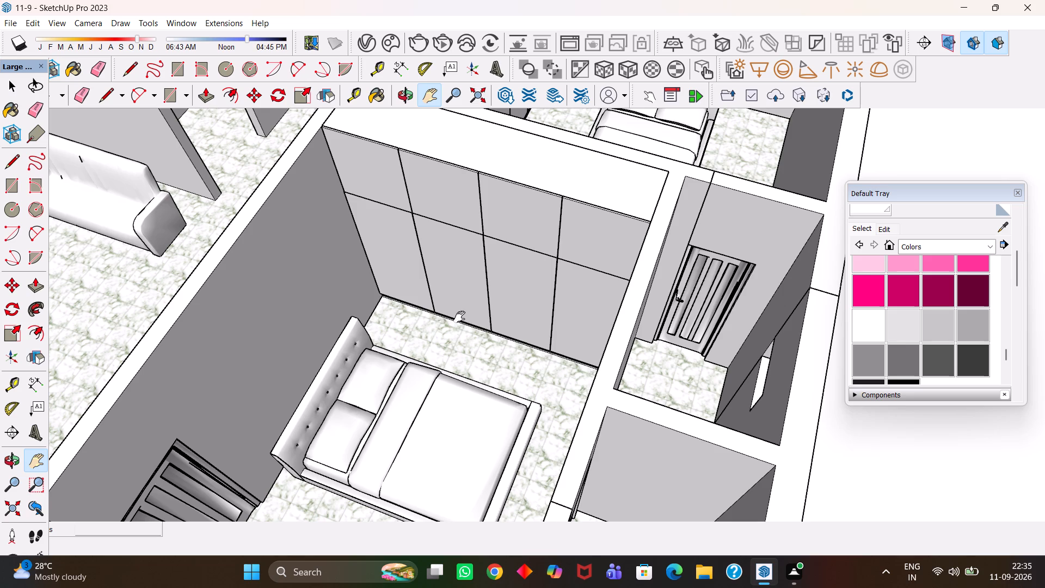
scroll(459, 317, "up", 2)
scroll(459, 317, "down", 8)
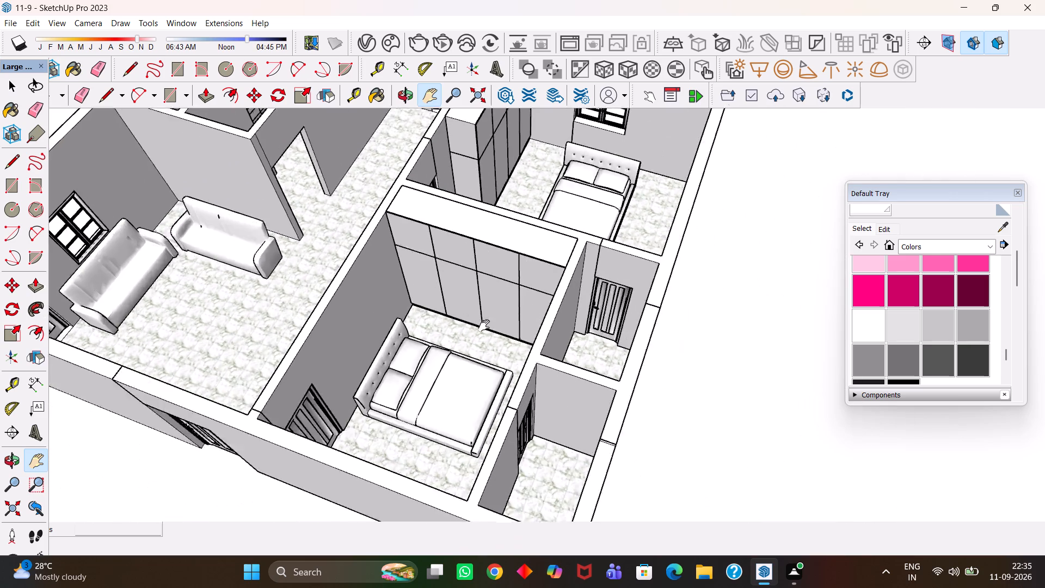
Examine the larger bedroom's bed, wardrobe and clearances from several angles, including its position within the whole house.
middle_click_drag(551, 338, 420, 350)
scroll(420, 350, "down", 8)
left_click_drag(438, 298, 454, 345)
middle_click_drag(474, 347, 450, 350)
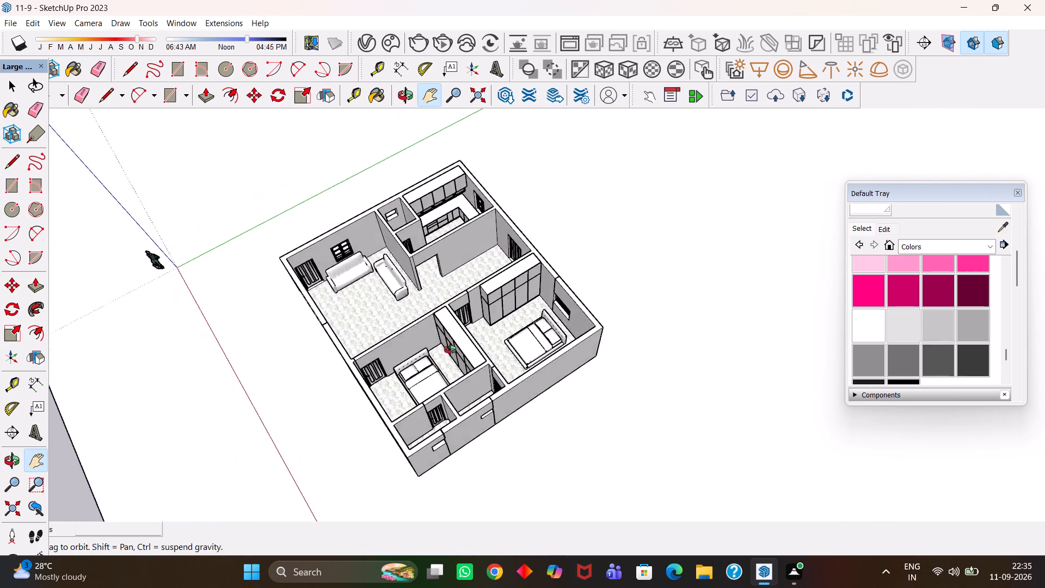
middle_click_drag(450, 350, 459, 350)
scroll(450, 350, "up", 6)
left_click_drag(605, 400, 520, 385)
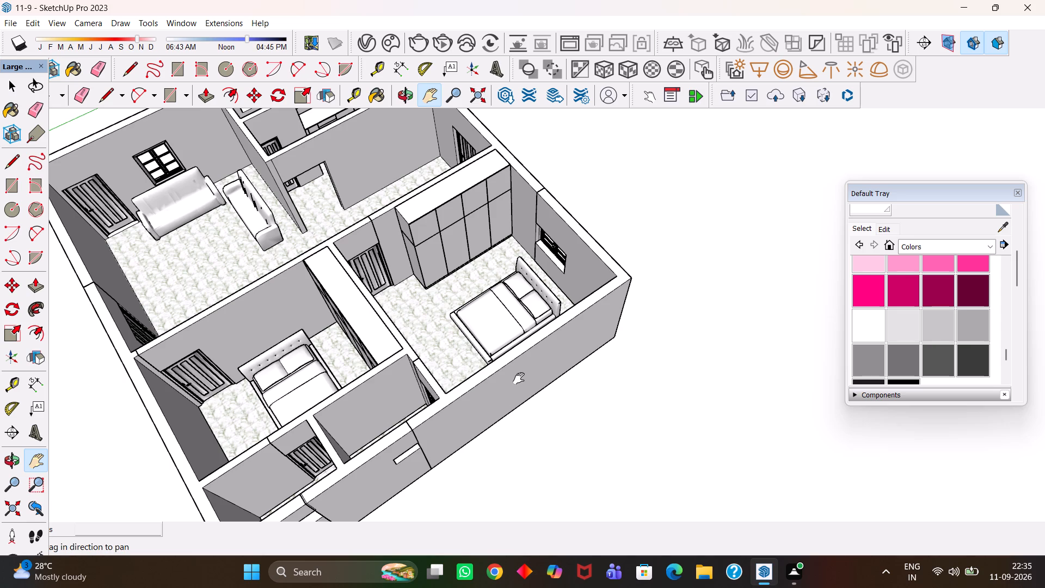
scroll(558, 330, "up", 1)
scroll(493, 336, "up", 8)
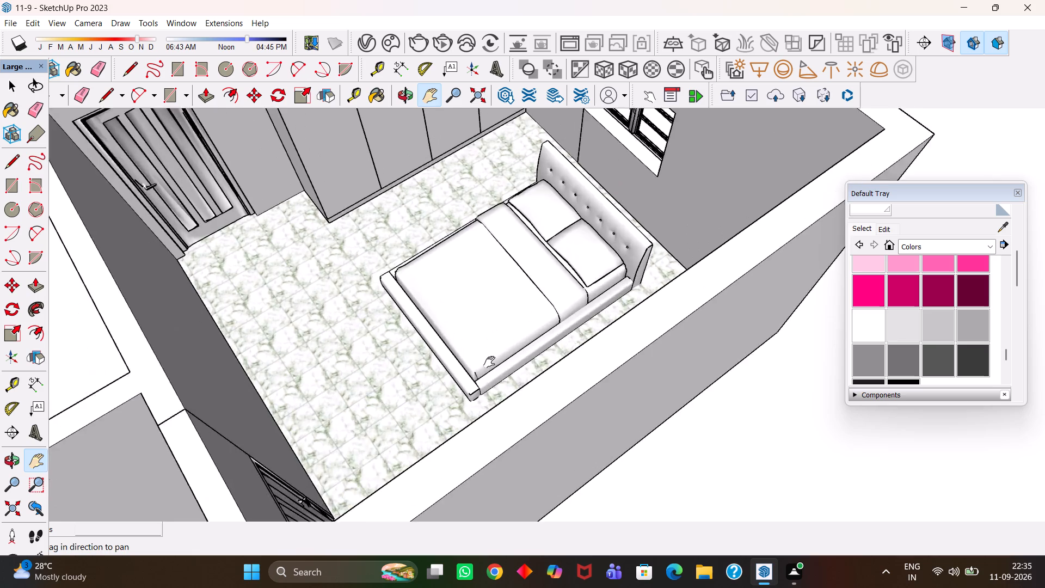
scroll(489, 362, "down", 12)
middle_click_drag(507, 378, 462, 381)
scroll(462, 381, "up", 1)
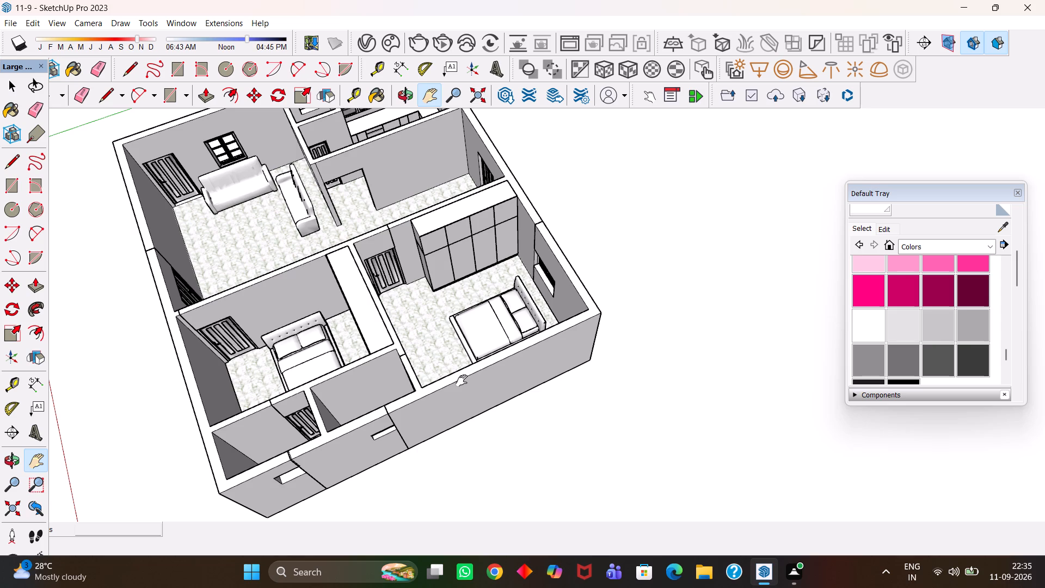
scroll(462, 381, "up", 4)
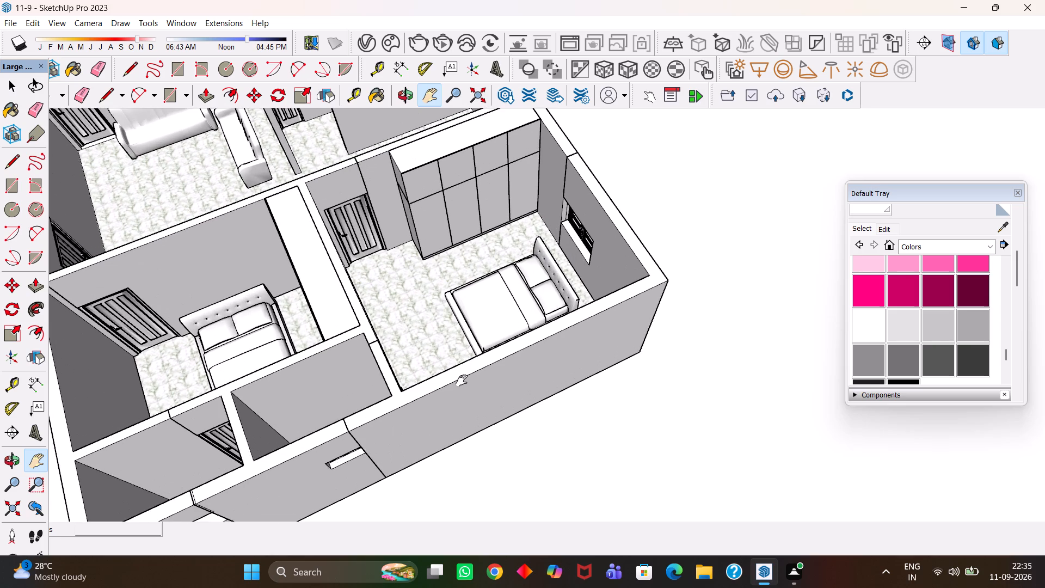
scroll(462, 381, "up", 1)
scroll(462, 381, "down", 3)
middle_click_drag(508, 403, 417, 421)
scroll(417, 421, "down", 5)
left_click_drag(416, 358, 451, 423)
scroll(452, 417, "down", 4)
middle_click_drag(439, 390, 434, 440)
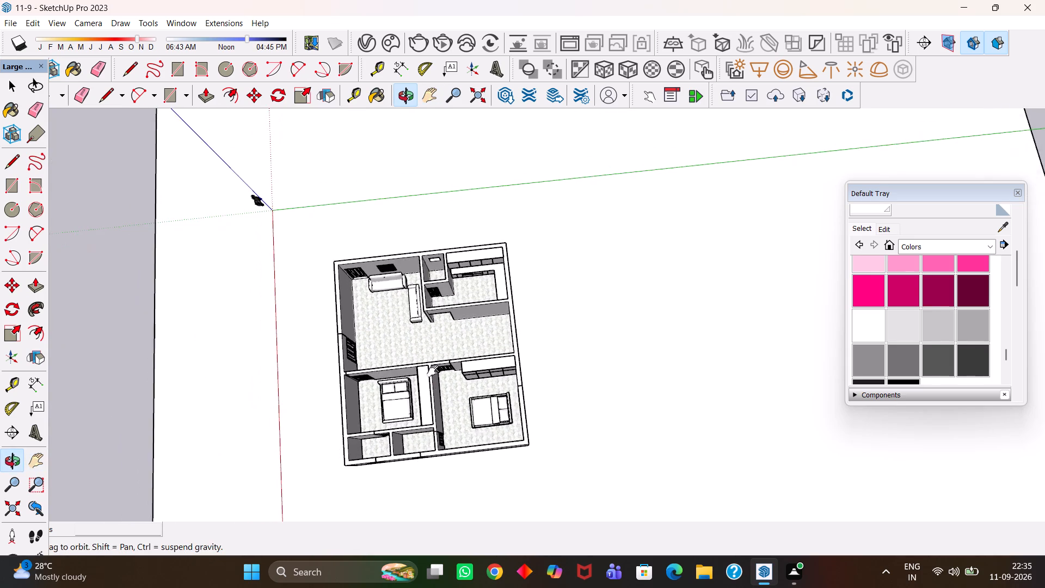
Examine both bedrooms side by side from above, comparing the placement of beds, wardrobes, doors and windows.
scroll(433, 370, "up", 4)
scroll(433, 370, "down", 3)
middle_click(411, 379)
scroll(411, 379, "up", 6)
scroll(474, 389, "down", 3)
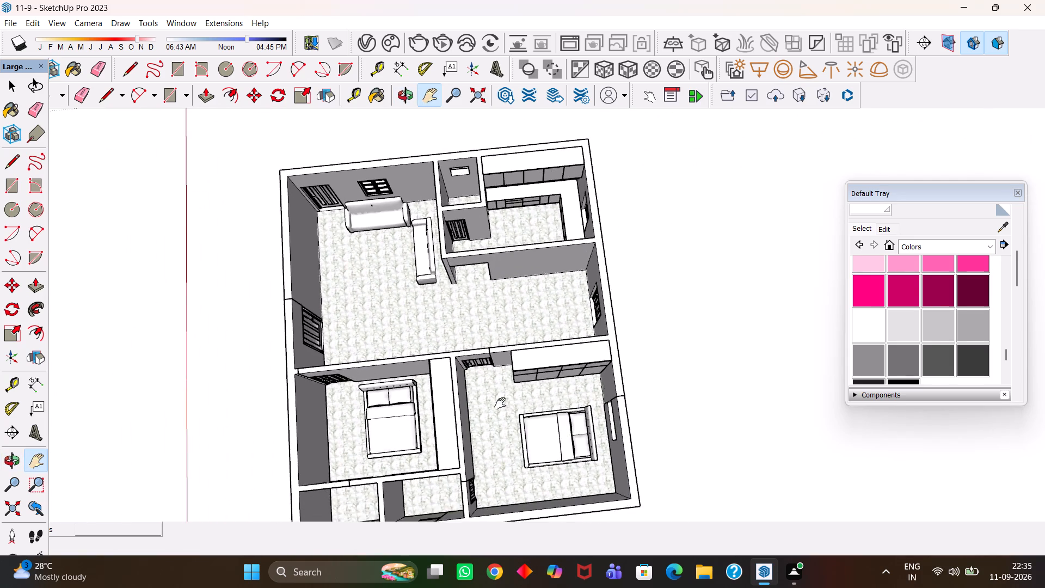
middle_click_drag(500, 404, 485, 417)
scroll(464, 411, "up", 2)
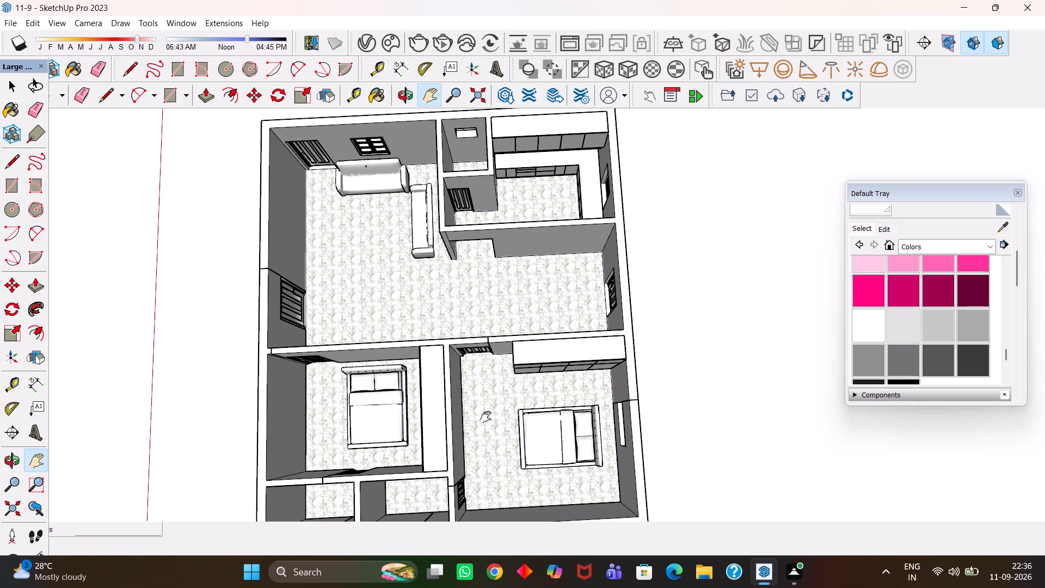
scroll(485, 417, "up", 2)
scroll(485, 417, "down", 2)
scroll(490, 422, "up", 2)
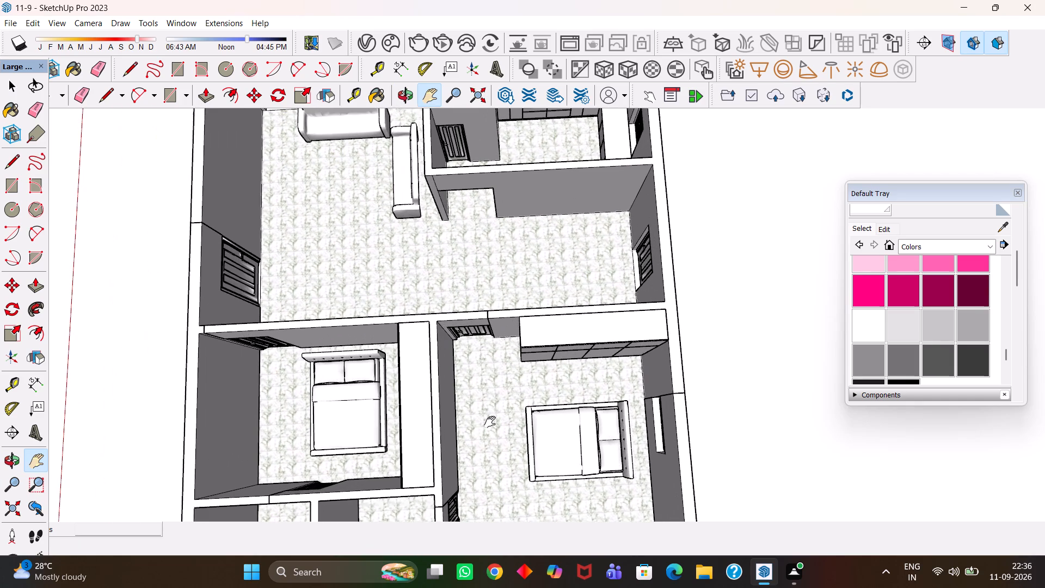
left_click_drag(460, 432, 474, 407)
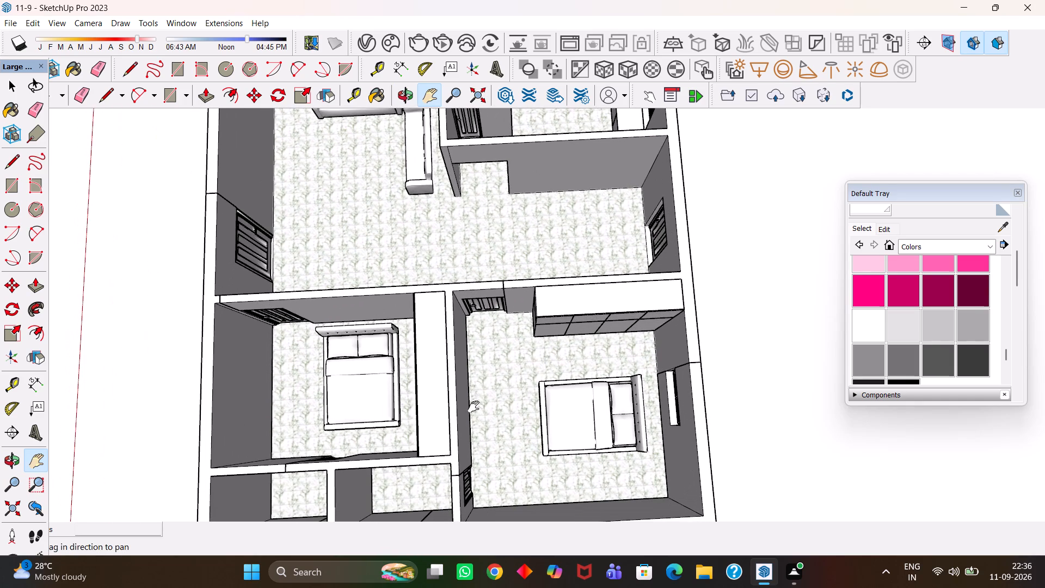
scroll(475, 407, "up", 4)
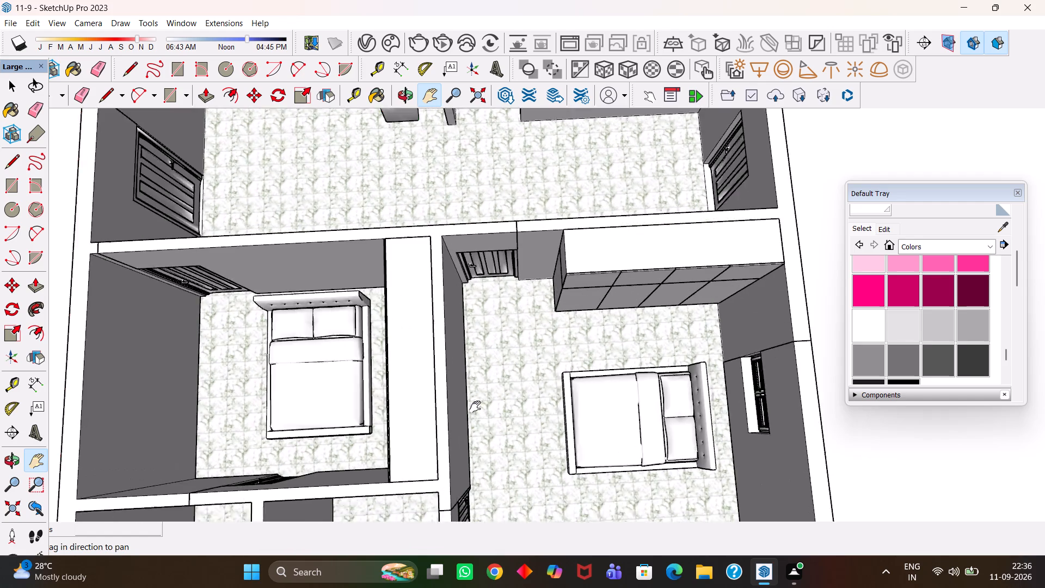
scroll(469, 407, "down", 6)
scroll(481, 422, "up", 4)
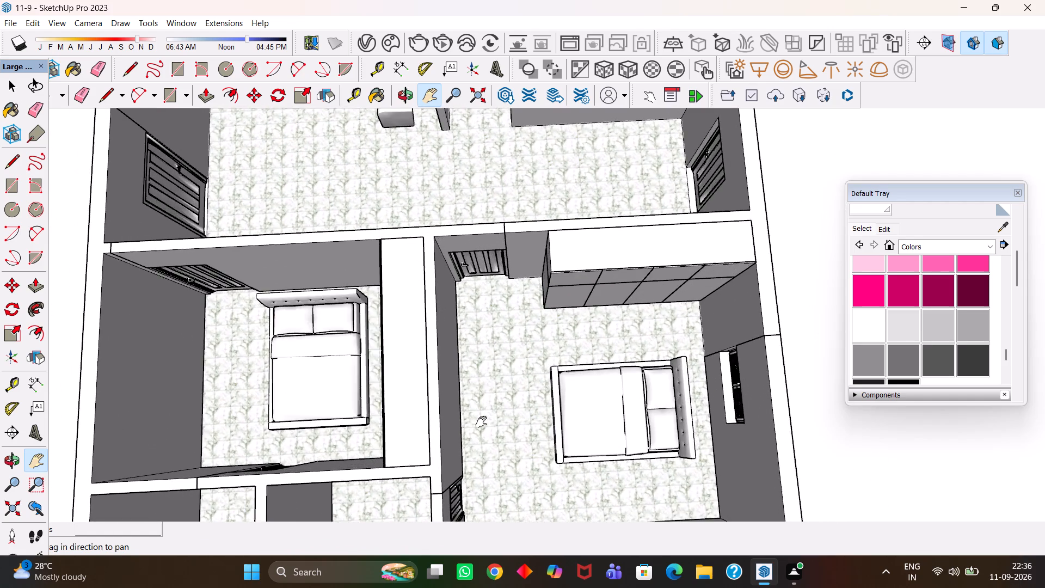
scroll(481, 422, "down", 4)
middle_click_drag(505, 442, 490, 425)
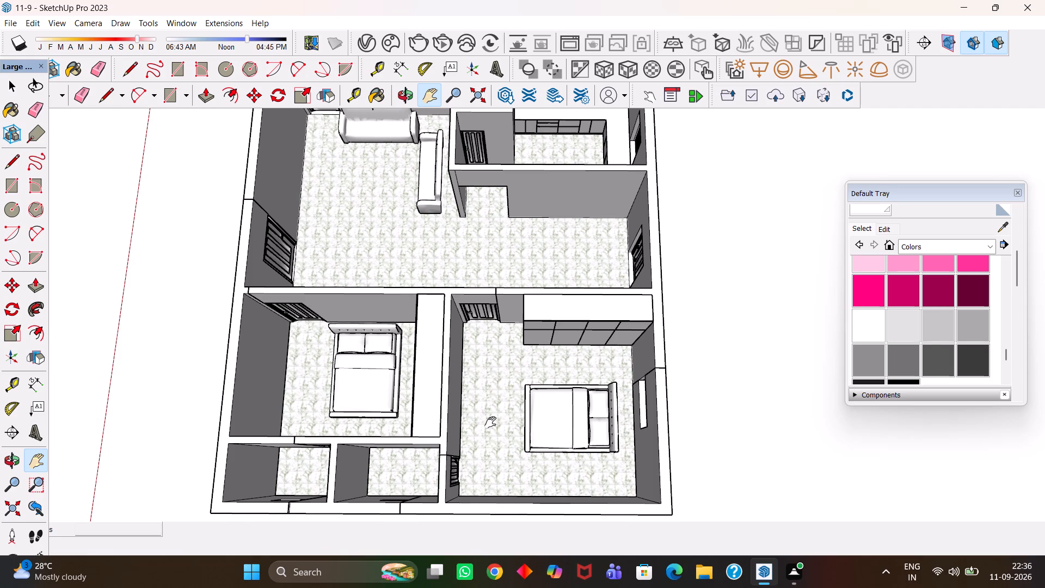
scroll(490, 422, "up", 1)
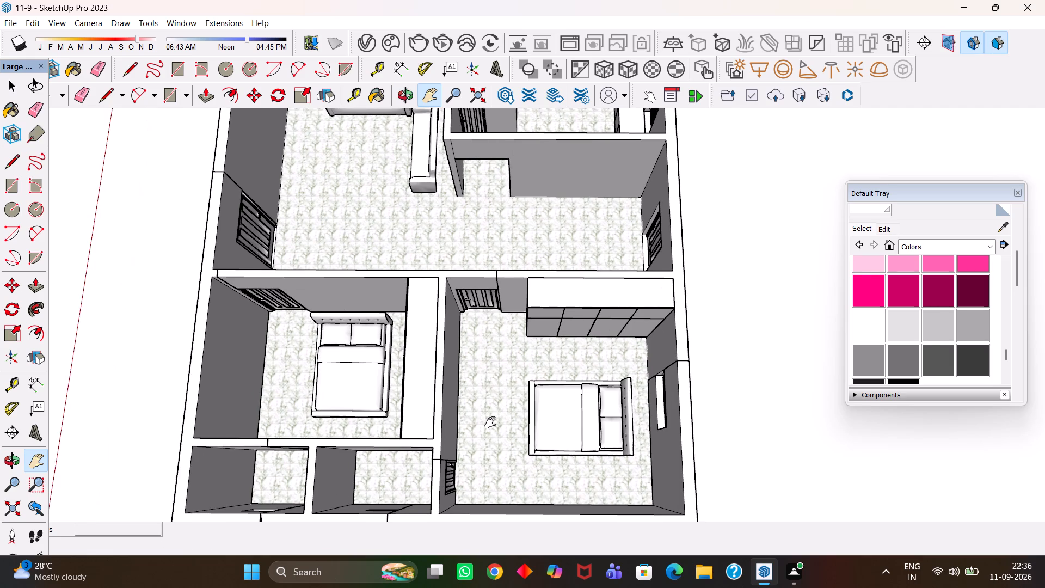
scroll(490, 422, "up", 2)
scroll(490, 422, "down", 4)
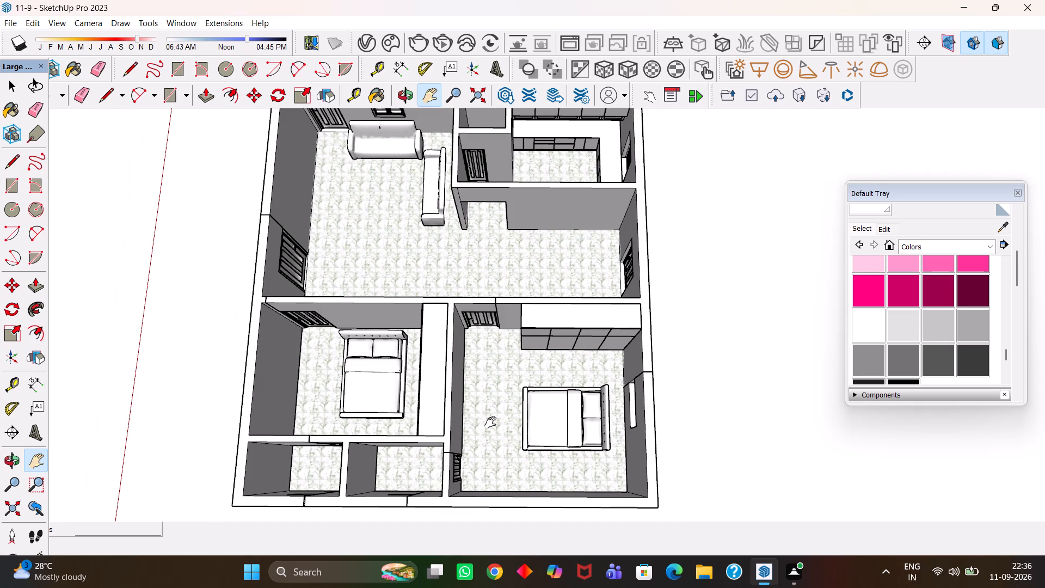
scroll(488, 425, "up", 3)
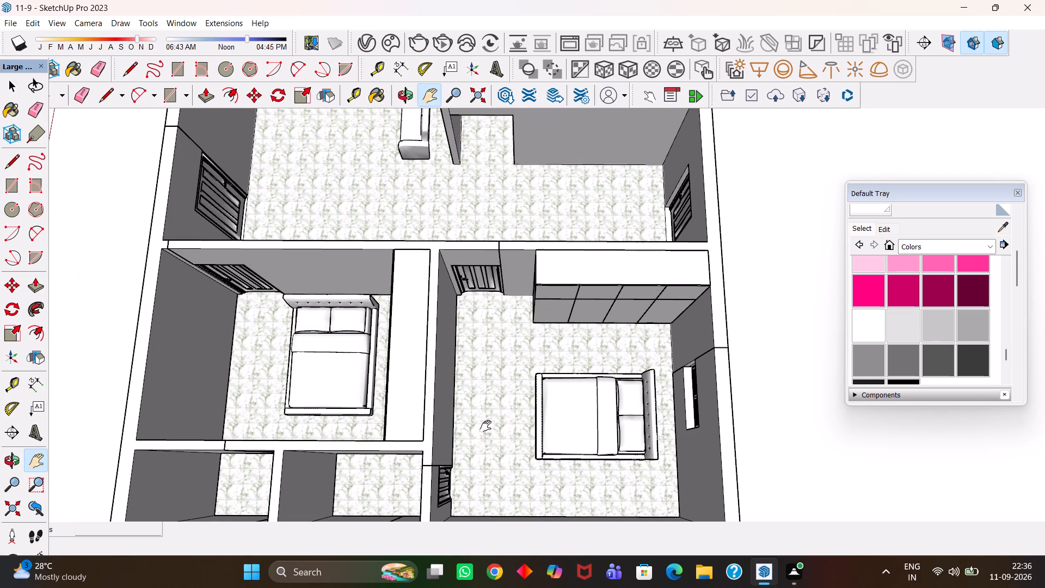
scroll(485, 426, "down", 7)
scroll(487, 441, "up", 7)
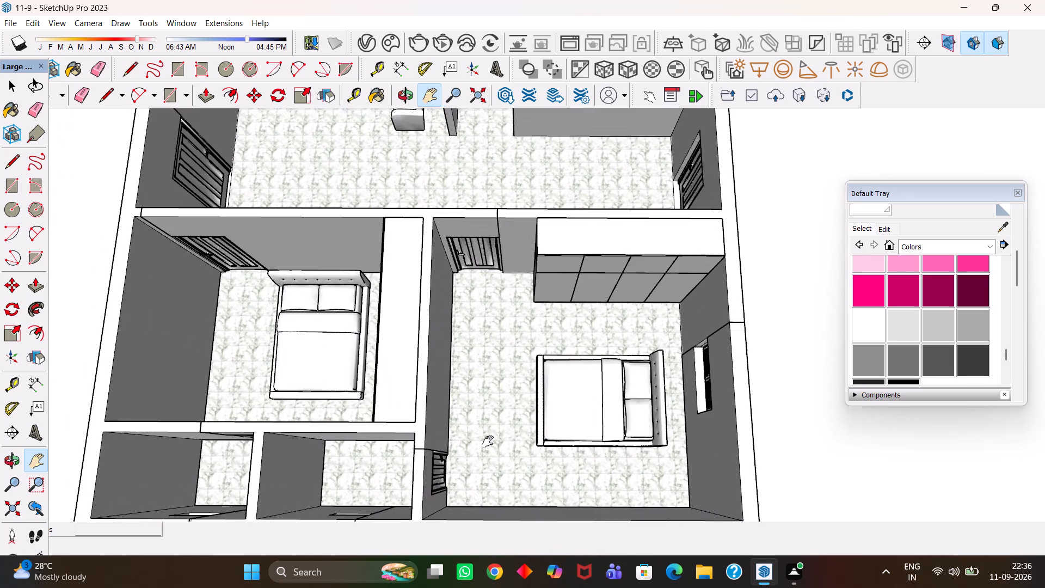
scroll(488, 442, "down", 4)
middle_click_drag(497, 449, 501, 363)
scroll(501, 363, "up", 4)
scroll(500, 363, "down", 4)
middle_click_drag(468, 338, 472, 378)
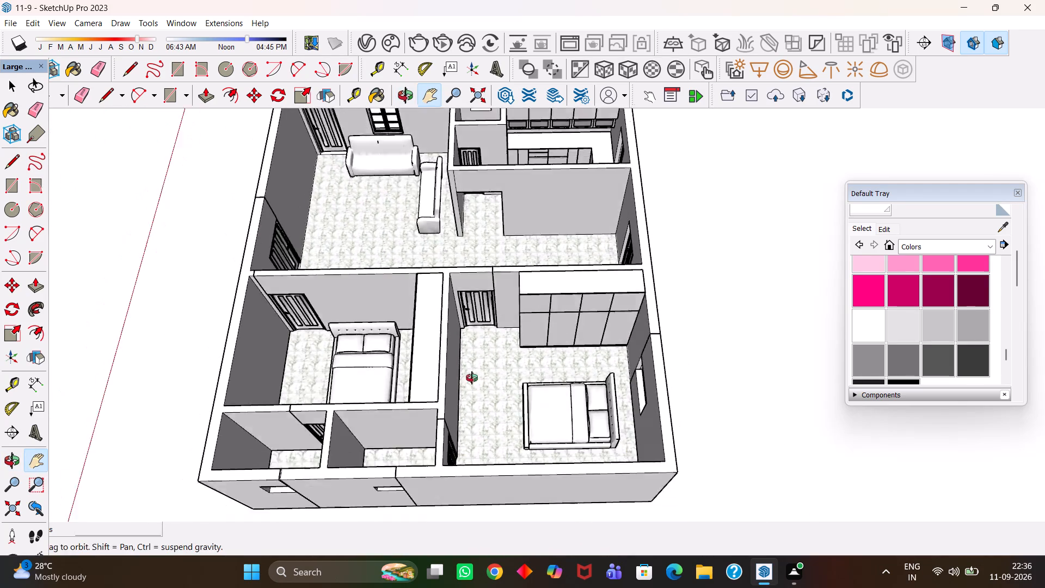
middle_click_drag(472, 378, 453, 393)
scroll(453, 393, "up", 4)
scroll(453, 393, "down", 3)
Examine the hall's L-shaped sofa arrangement and surrounding floor space from several sides of the house.
left_click_drag(423, 367, 518, 432)
left_click_drag(482, 315, 509, 392)
scroll(485, 335, "up", 3)
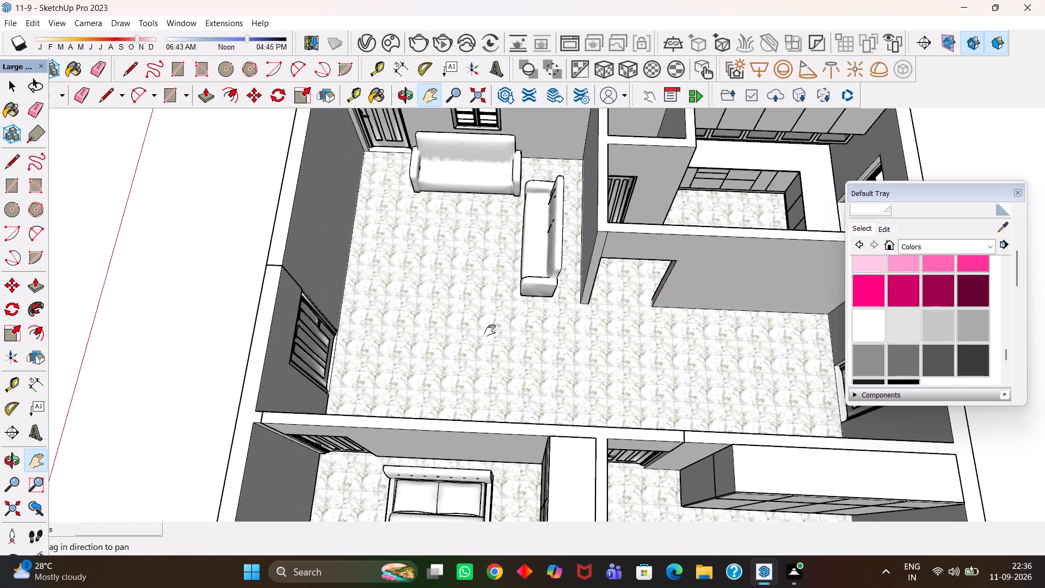
left_click_drag(496, 311, 497, 412)
scroll(454, 361, "down", 3)
middle_click_drag(460, 346, 507, 354)
scroll(507, 354, "up", 1)
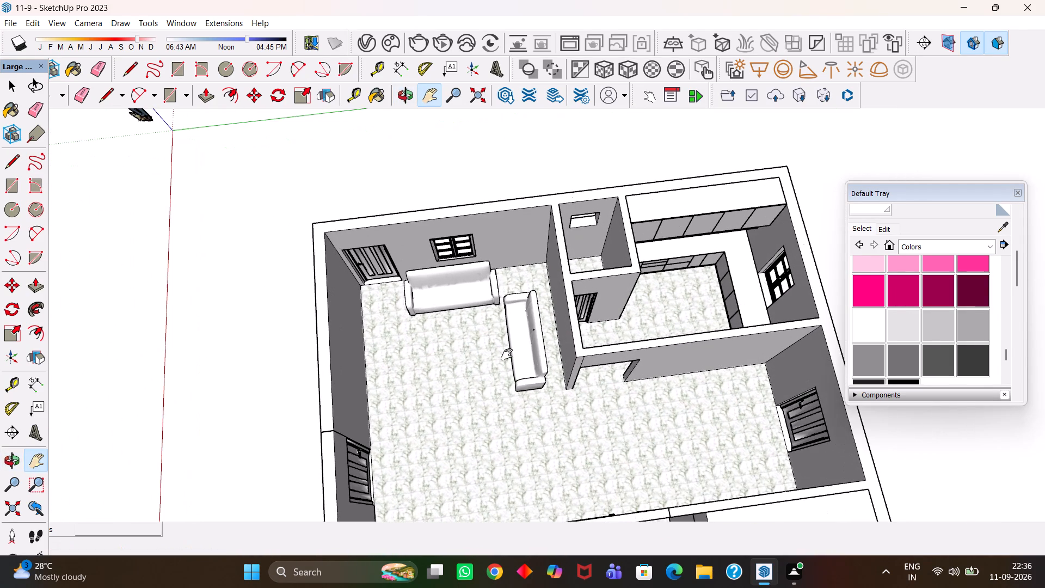
scroll(507, 354, "down", 5)
middle_click_drag(489, 357, 502, 363)
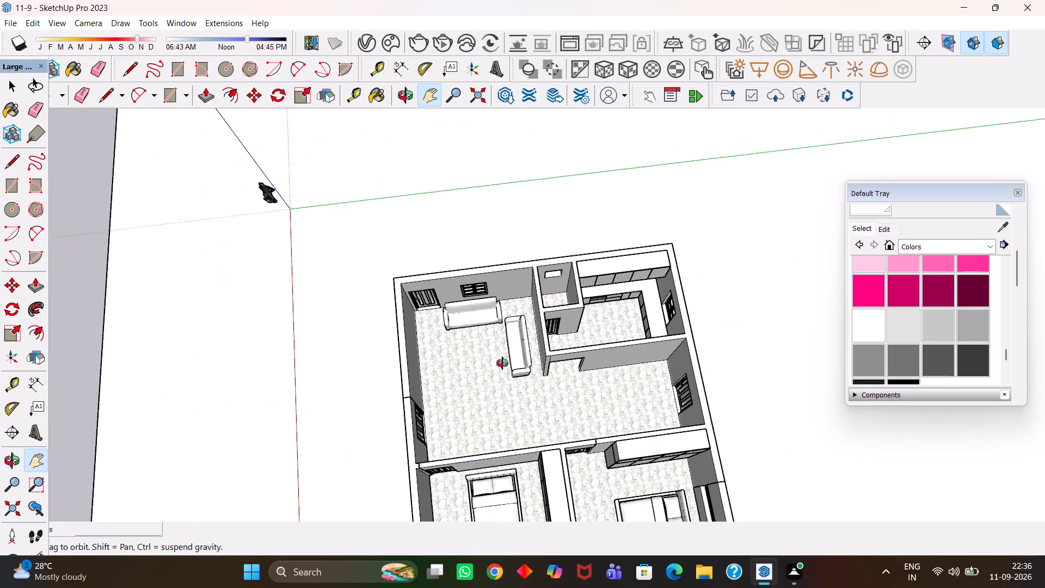
middle_click_drag(502, 363, 677, 360)
scroll(599, 366, "up", 2)
middle_click_drag(500, 364, 648, 395)
scroll(644, 395, "up", 4)
scroll(655, 394, "down", 4)
middle_click_drag(614, 397, 651, 391)
scroll(651, 391, "up", 3)
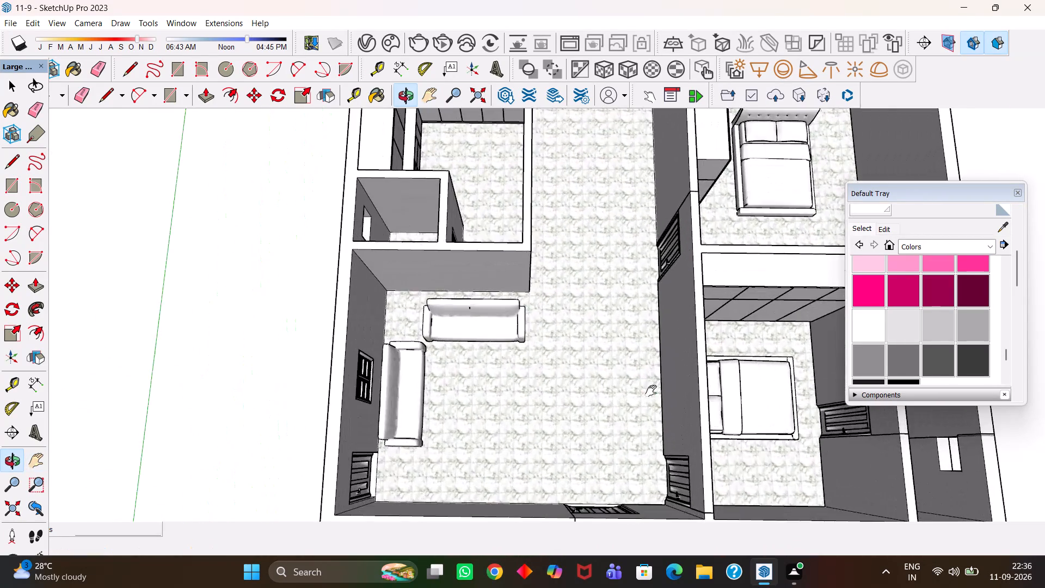
left_click_drag(601, 360, 507, 424)
scroll(483, 406, "down", 4)
middle_click_drag(449, 415, 452, 338)
scroll(451, 339, "up", 5)
scroll(452, 338, "down", 5)
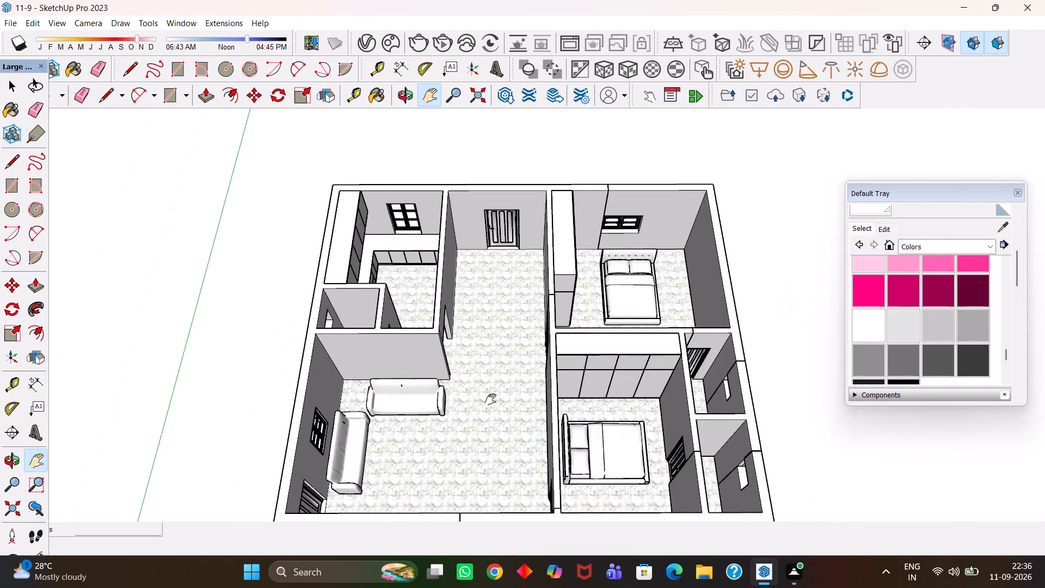
left_click_drag(524, 414, 496, 342)
middle_click_drag(503, 384, 493, 302)
scroll(489, 302, "up", 4)
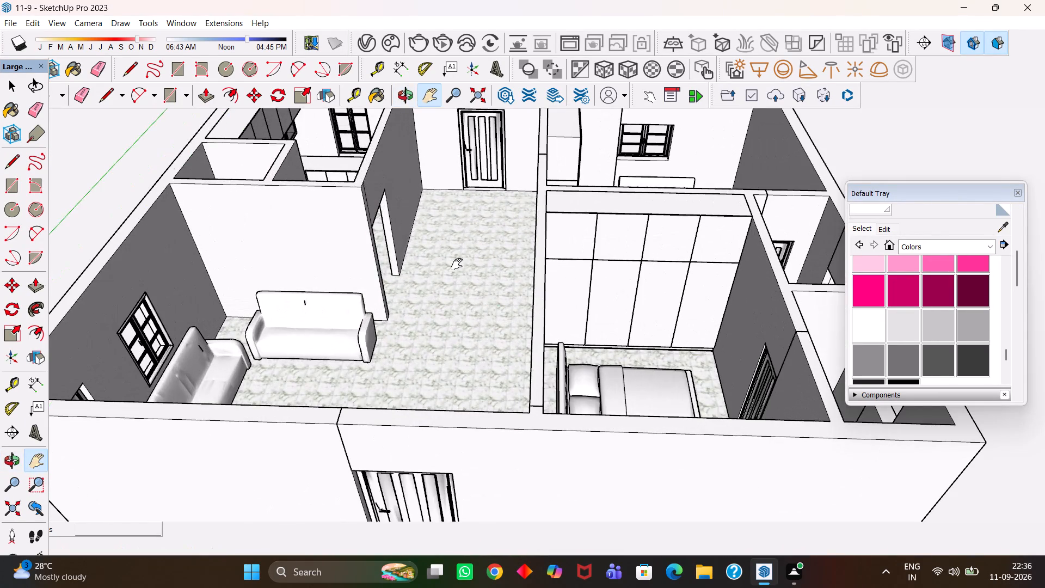
middle_click_drag(457, 264, 475, 315)
scroll(475, 315, "down", 2)
left_click_drag(466, 297, 447, 365)
scroll(437, 352, "down", 2)
middle_click_drag(428, 324, 214, 336)
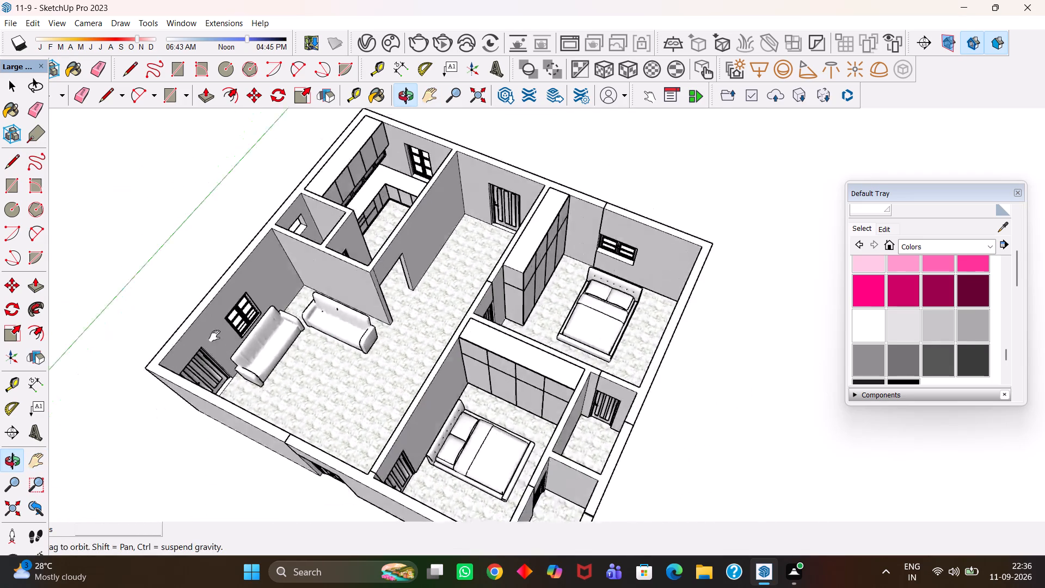
middle_click_drag(214, 336, 226, 340)
middle_click_drag(515, 330, 371, 344)
scroll(465, 331, "up", 2)
middle_click_drag(524, 354, 417, 357)
scroll(423, 351, "down", 1)
left_click_drag(462, 305, 485, 378)
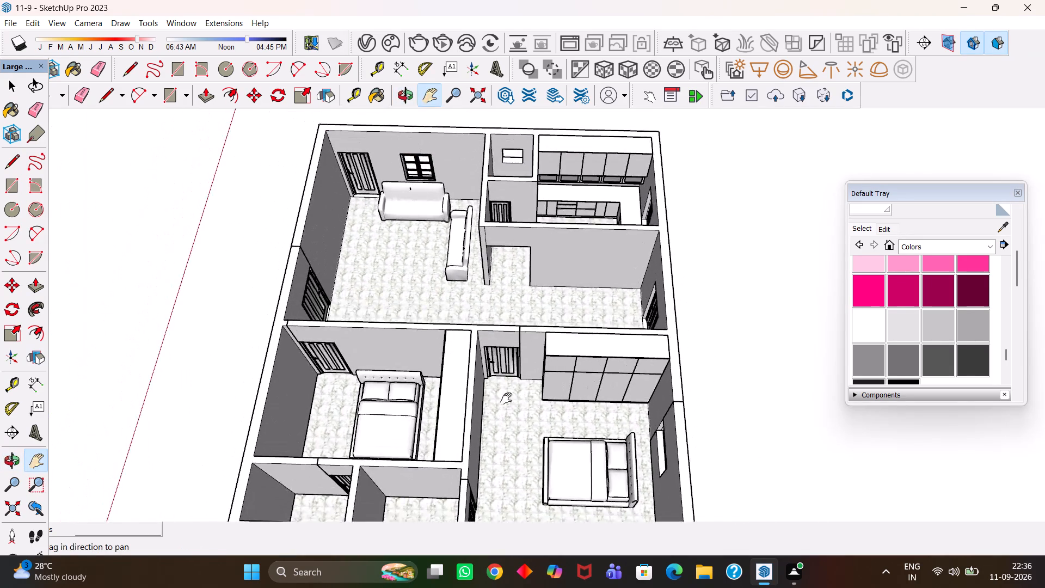
Examine the kitchen cabinets, counter and adjoining small room at an angle and up close.
middle_click_drag(524, 410, 557, 374)
scroll(529, 378, "up", 1)
middle_click_drag(444, 370, 549, 388)
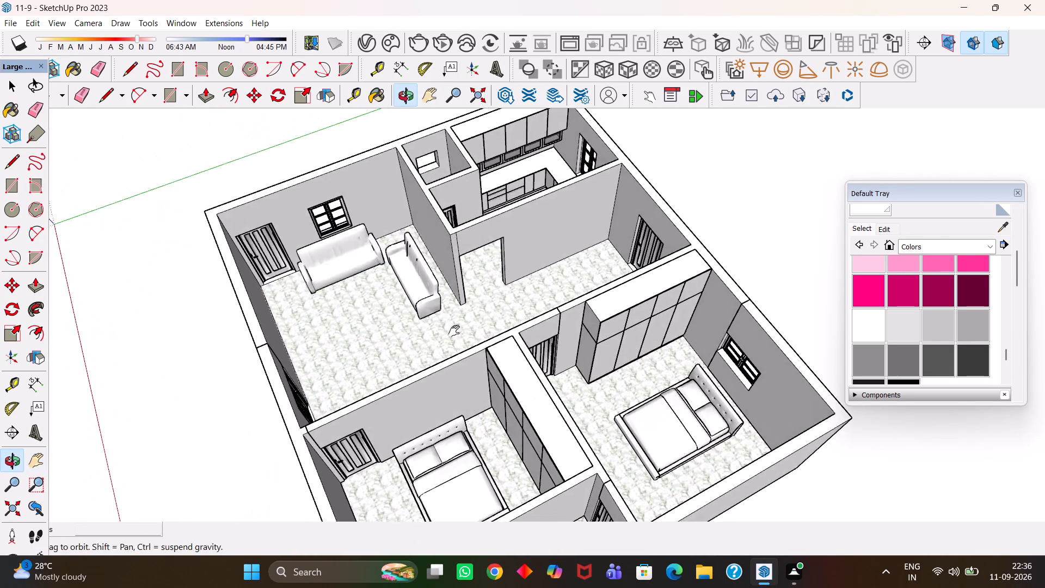
left_click_drag(431, 317, 473, 399)
middle_click_drag(438, 366, 528, 372)
scroll(476, 299, "up", 4)
scroll(480, 296, "down", 3)
left_click_drag(569, 270, 522, 368)
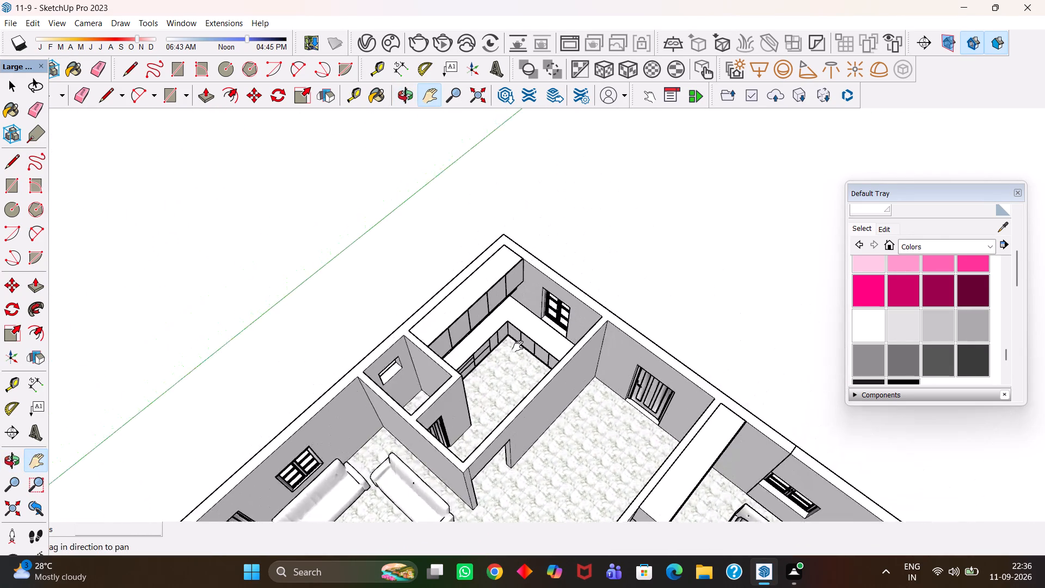
scroll(518, 345, "up", 7)
middle_click_drag(527, 359, 314, 311)
scroll(364, 276, "up", 1)
scroll(317, 320, "down", 4)
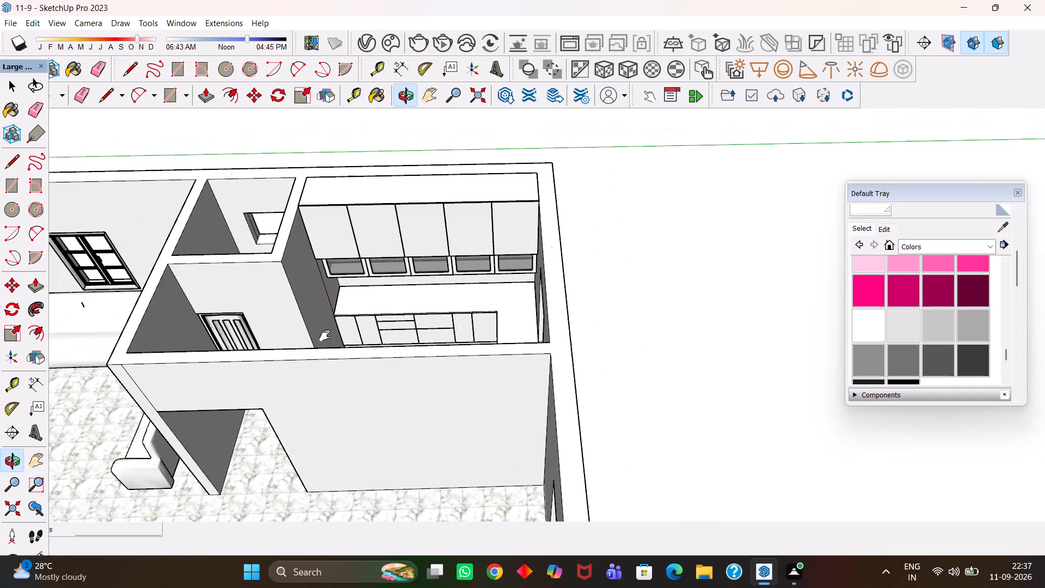
scroll(325, 335, "down", 5)
left_click_drag(275, 358, 417, 286)
scroll(429, 281, "down", 8)
middle_click_drag(292, 320, 545, 336)
middle_click_drag(391, 339, 414, 353)
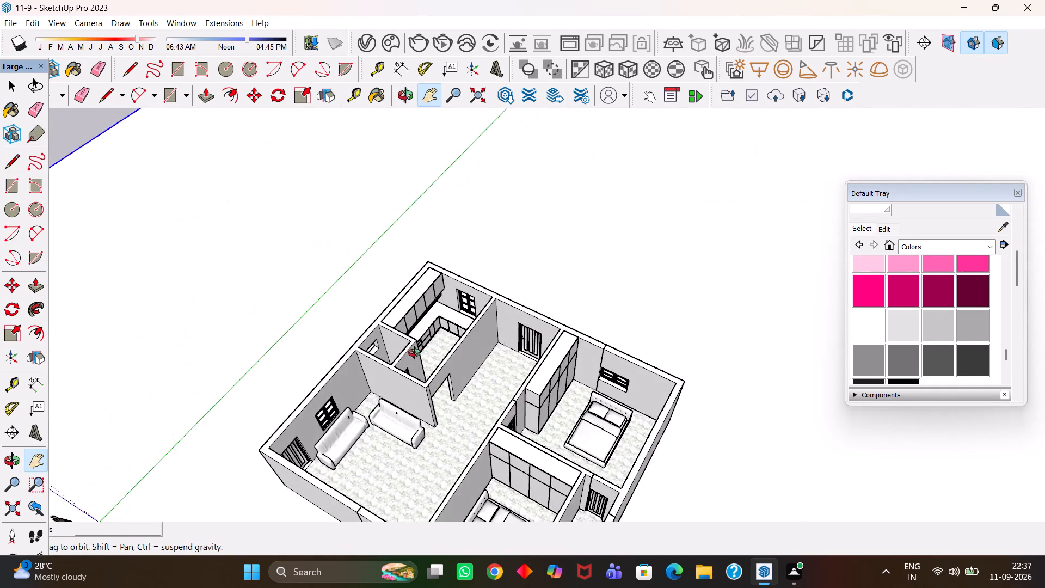
middle_click_drag(414, 353, 561, 397)
Examine the complete furnished floor layout from above, including the hall, kitchen and both bedrooms.
left_click_drag(547, 407, 493, 297)
scroll(483, 292, "down", 4)
scroll(482, 291, "up", 1)
middle_click_drag(482, 291, 490, 362)
scroll(492, 362, "up", 4)
scroll(489, 362, "down", 4)
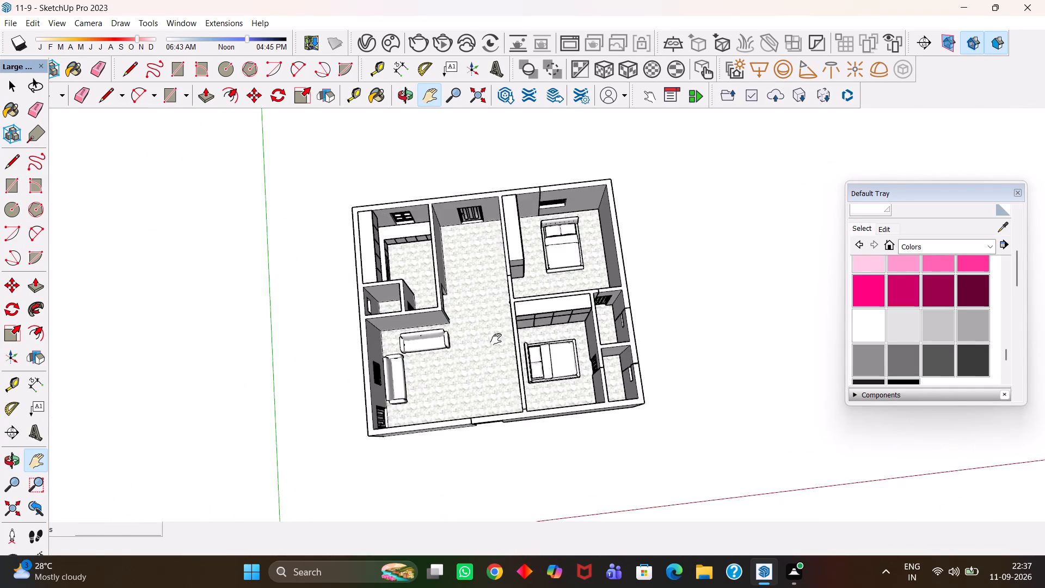
left_click_drag(497, 338, 498, 377)
scroll(495, 379, "up", 5)
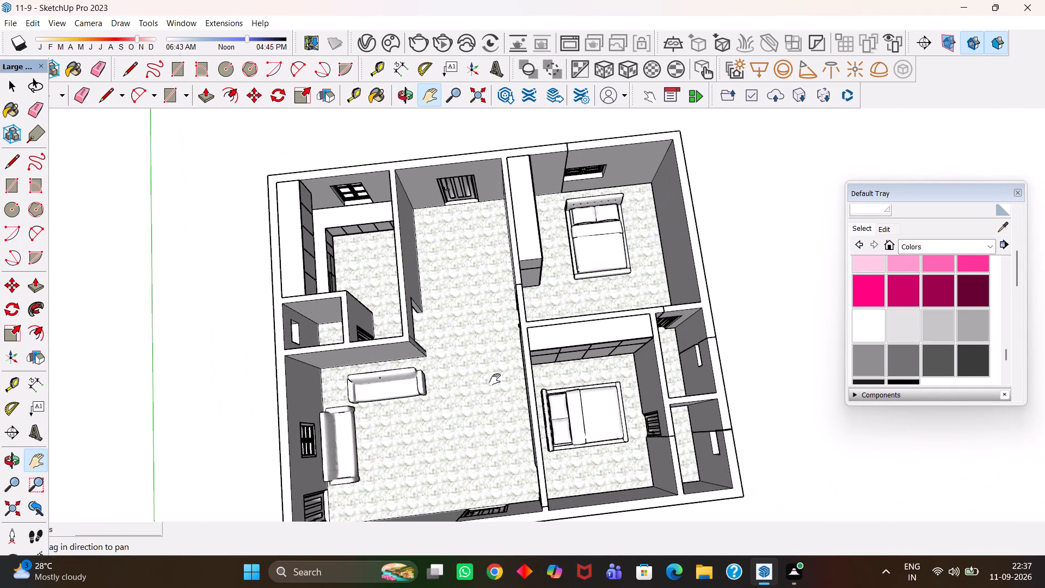
Save the house model with the complete furnished layout shown from above.
scroll(495, 379, "up", 2)
scroll(495, 379, "down", 1)
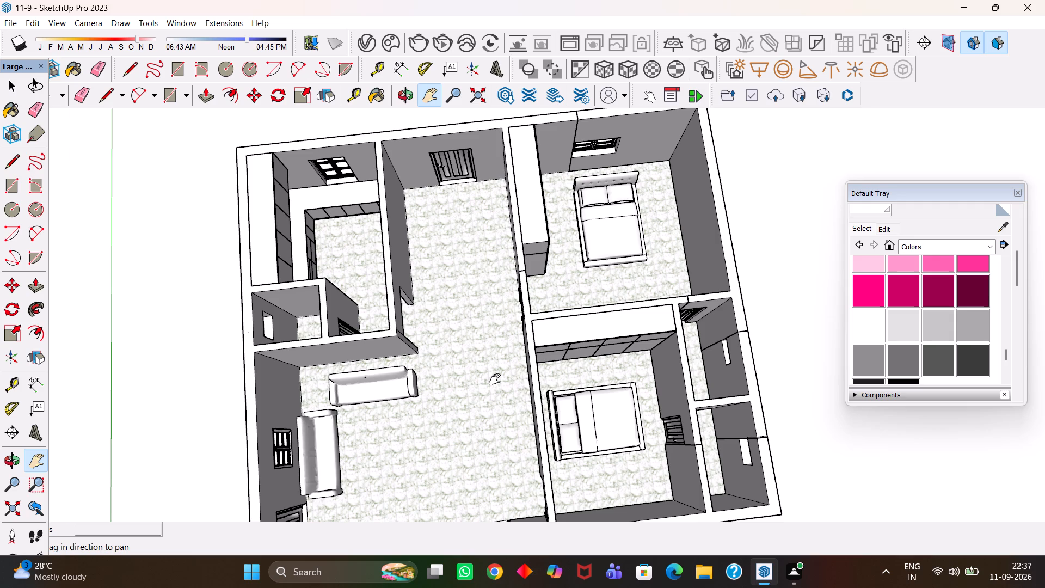
scroll(495, 379, "up", 3)
scroll(495, 379, "down", 5)
middle_click_drag(472, 386, 451, 384)
scroll(451, 384, "up", 2)
scroll(456, 384, "down", 3)
left_click_drag(462, 390, 462, 372)
key("ctrl+s")
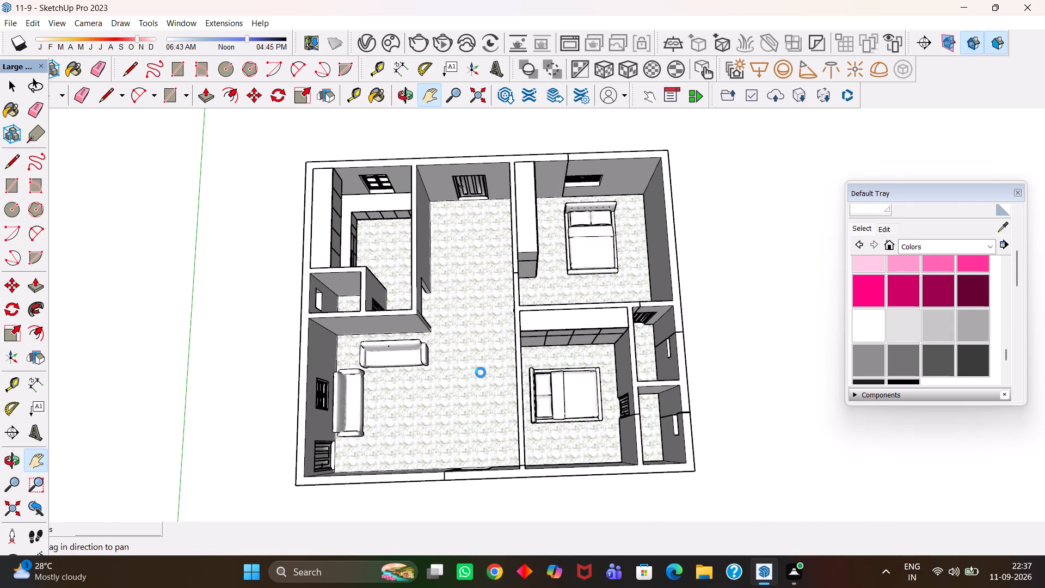
key("space")
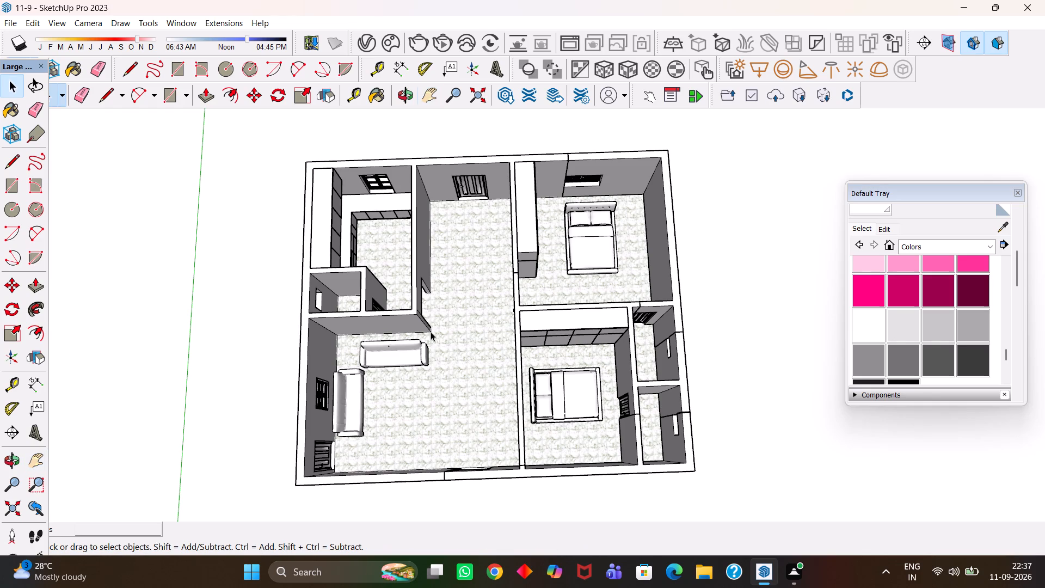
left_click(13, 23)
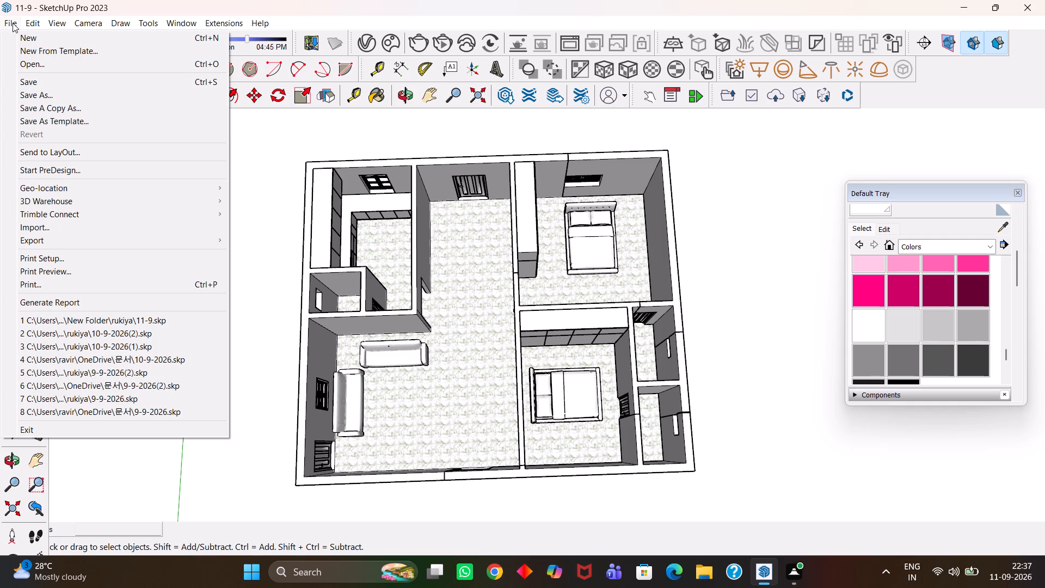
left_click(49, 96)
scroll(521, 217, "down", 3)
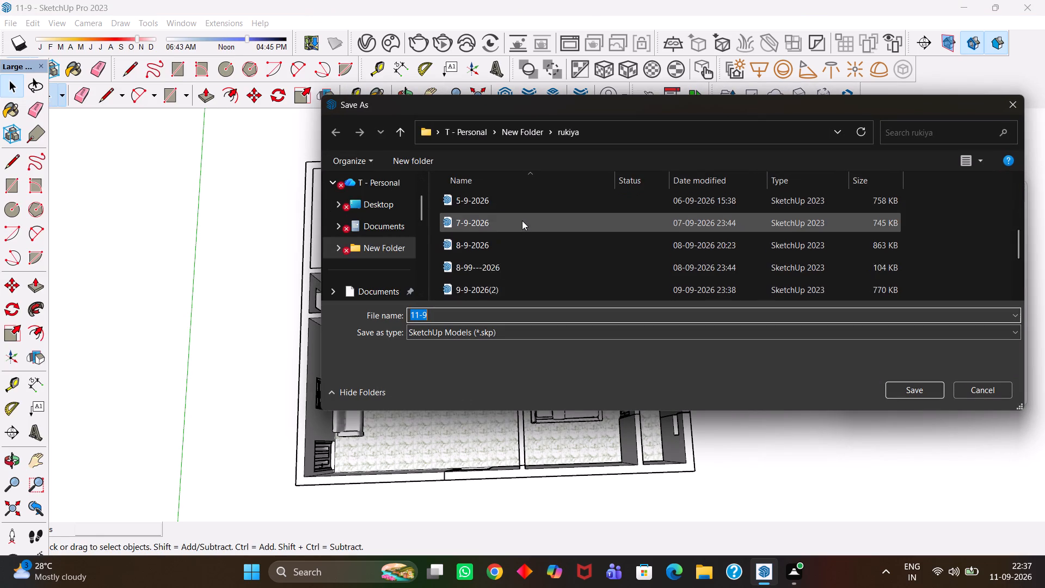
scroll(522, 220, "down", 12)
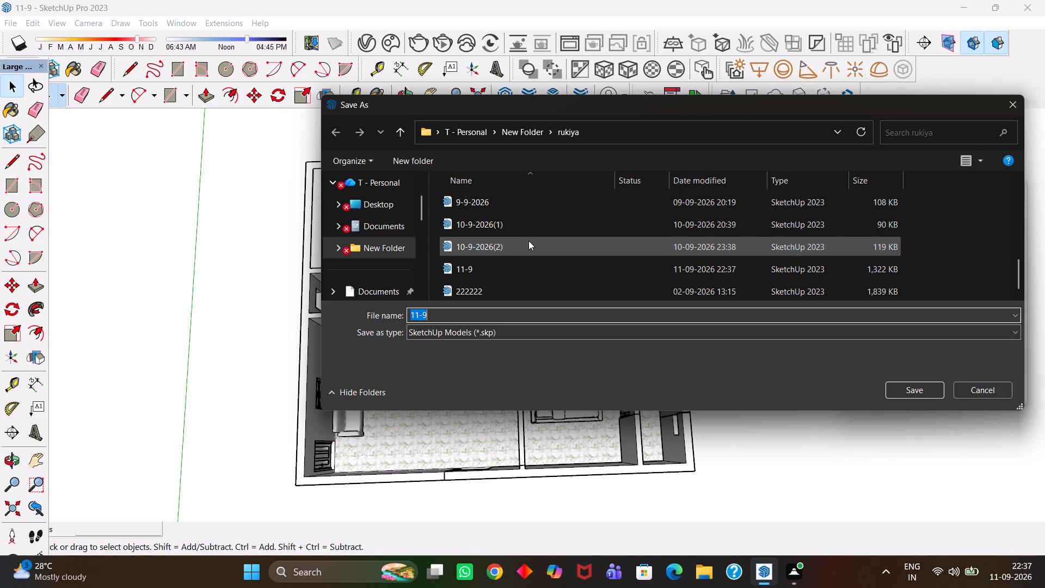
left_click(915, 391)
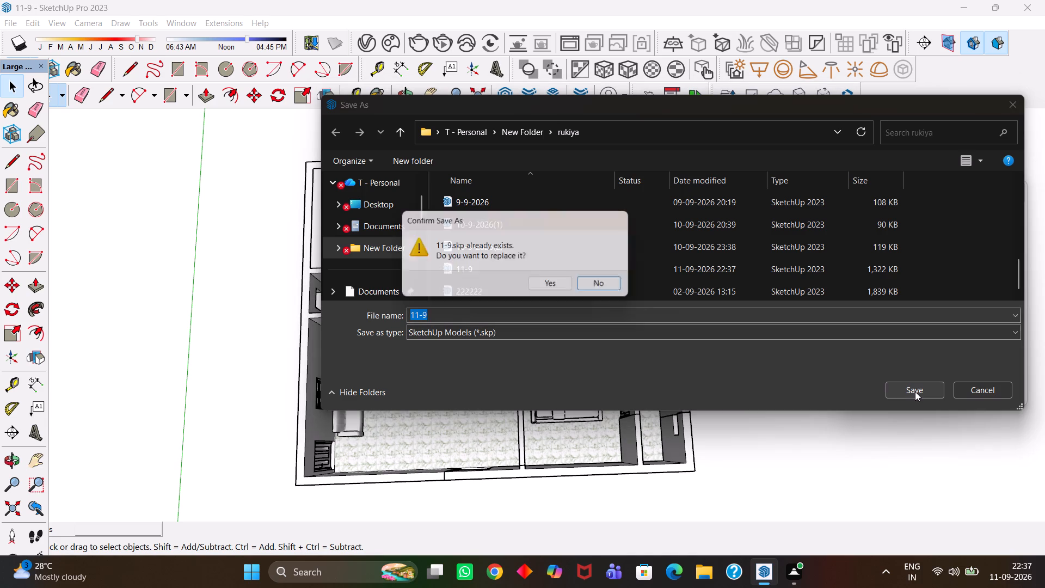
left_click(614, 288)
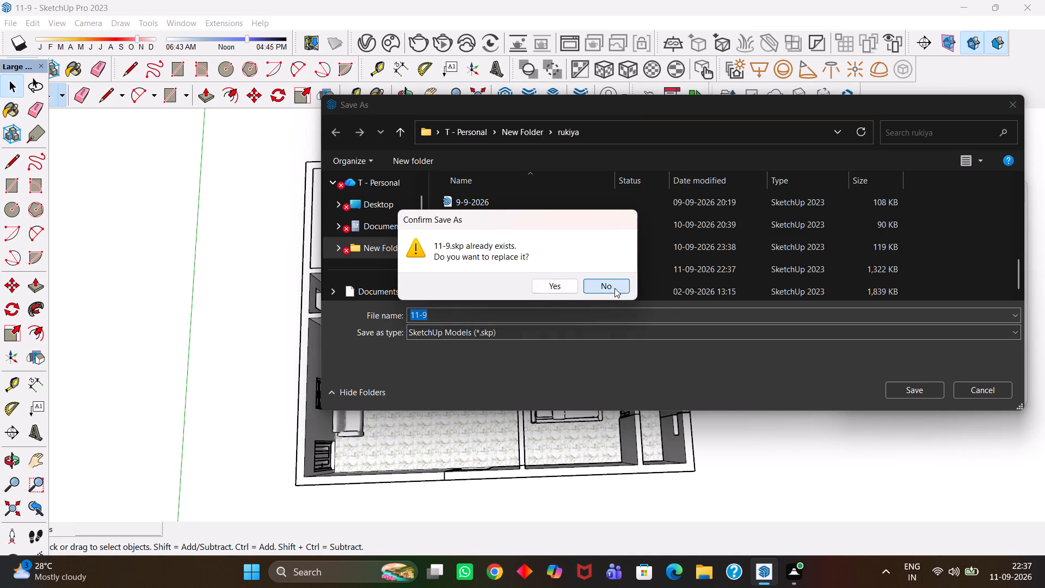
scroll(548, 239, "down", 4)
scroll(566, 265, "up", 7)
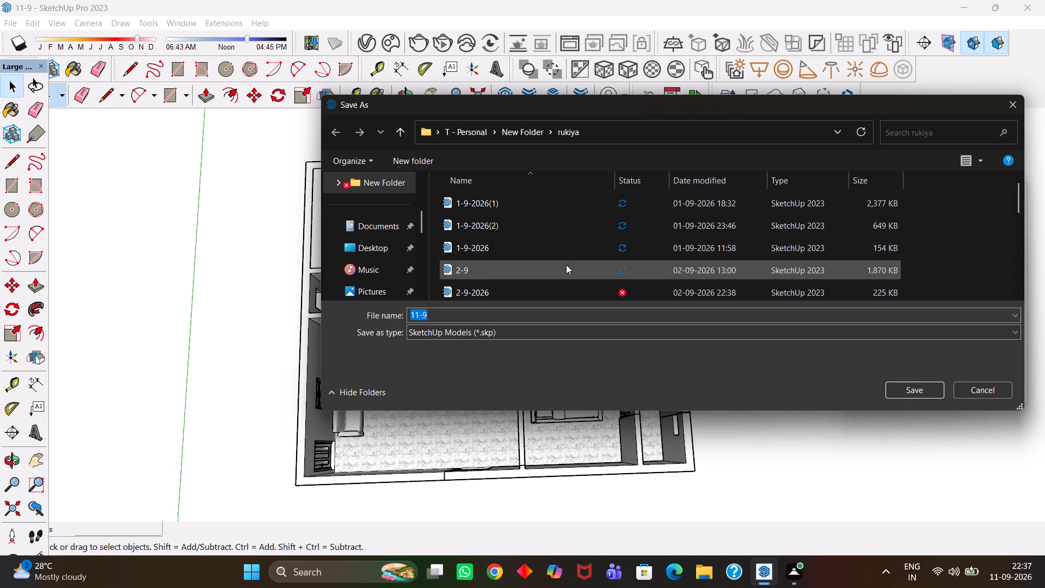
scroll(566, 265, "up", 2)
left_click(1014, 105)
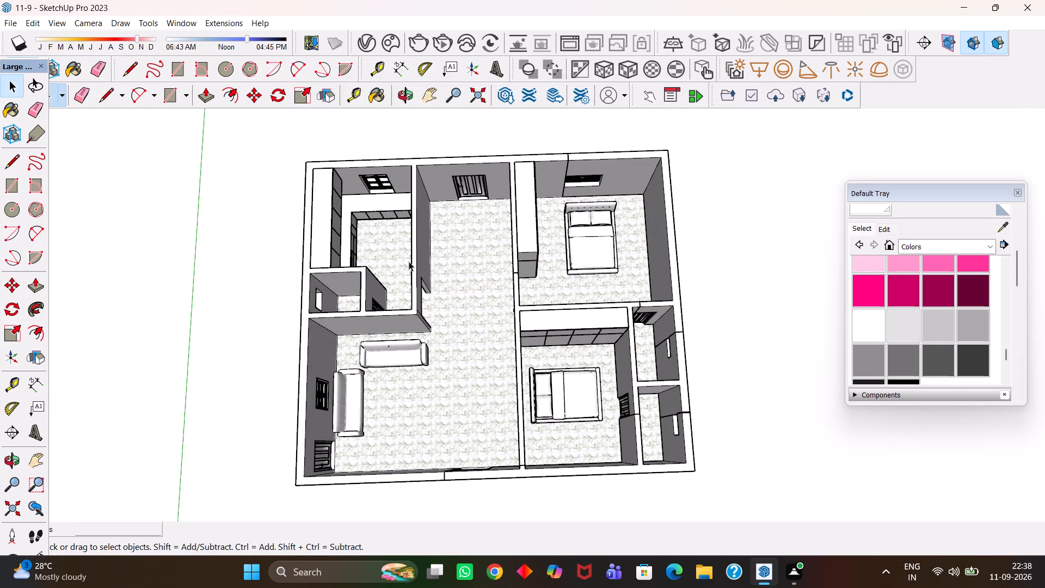
Save the house model under its existing file name.
key("ctrl+s")
Inspect the hall, kitchen and both bedrooms from above, and save the house model.
scroll(427, 286, "up", 4)
scroll(428, 290, "down", 2)
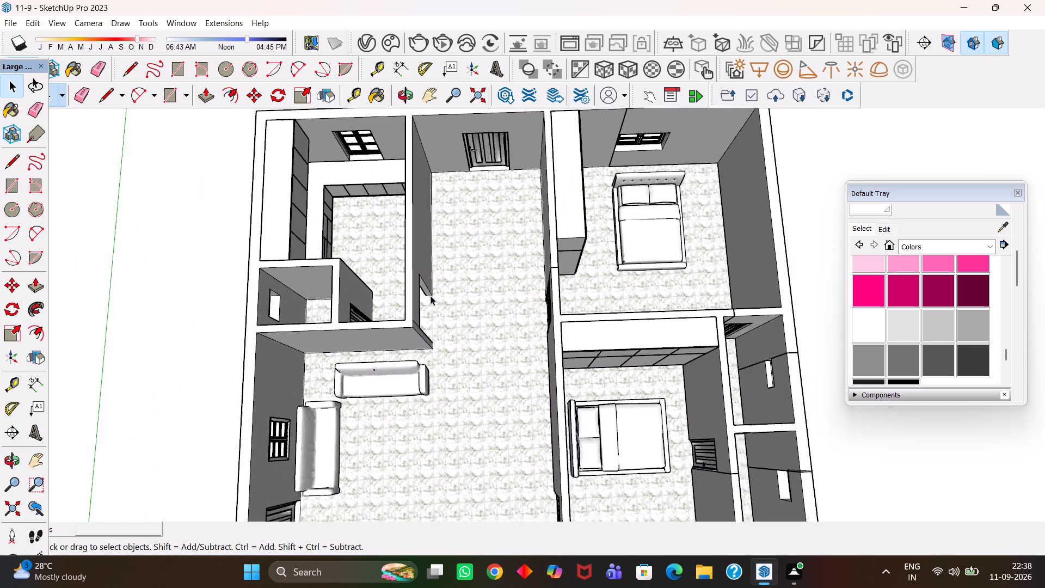
scroll(431, 296, "down", 1)
middle_click(466, 322)
scroll(466, 322, "up", 2)
key("h")
scroll(466, 322, "down", 2)
left_click_drag(465, 324, 481, 331)
scroll(481, 331, "down", 2)
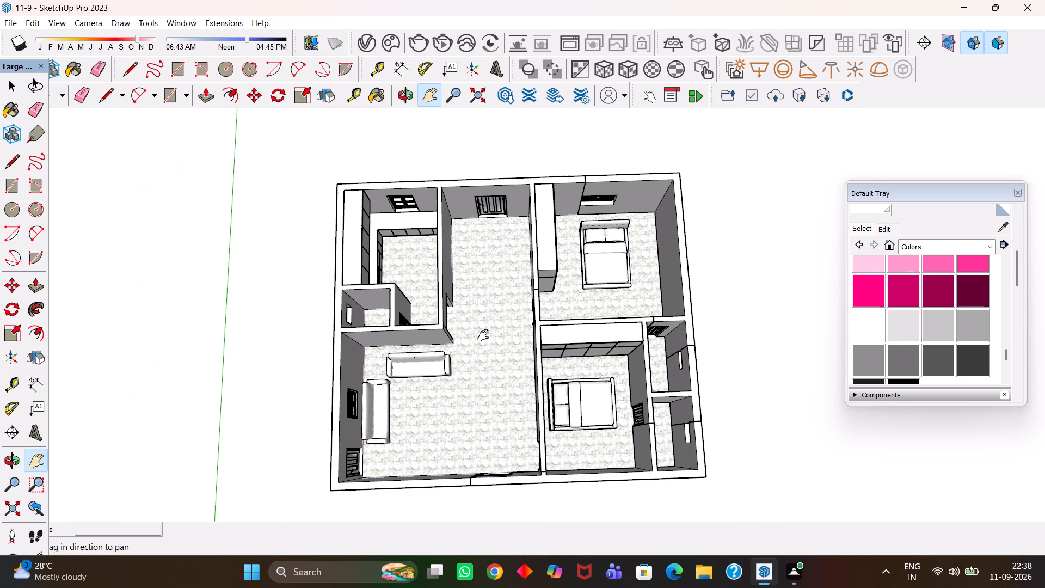
middle_click(485, 338)
scroll(485, 338, "up", 1)
middle_click(492, 353)
scroll(490, 354, "up", 1)
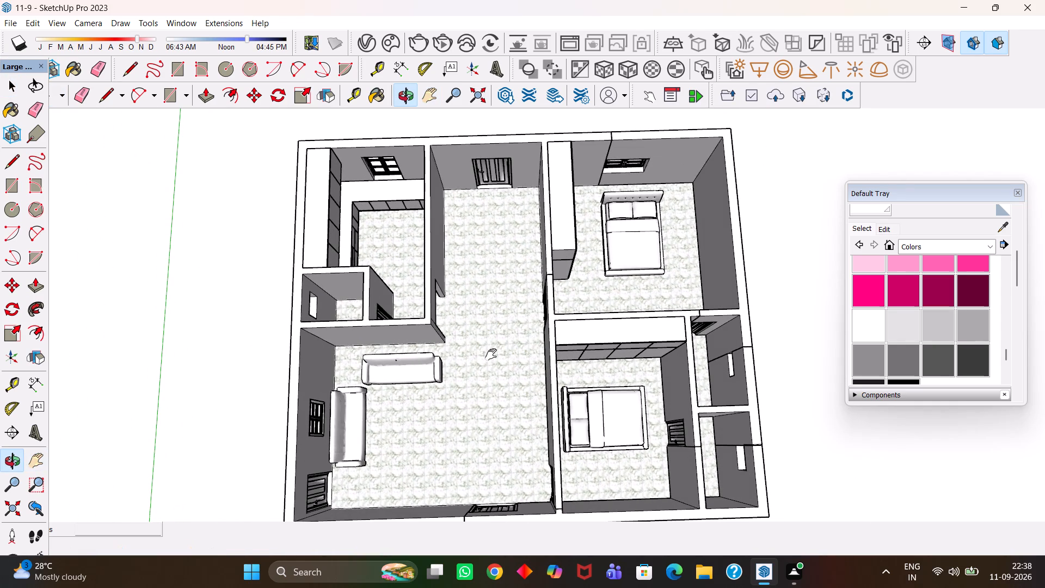
middle_click(491, 354)
scroll(490, 356, "up", 1)
left_click(490, 354)
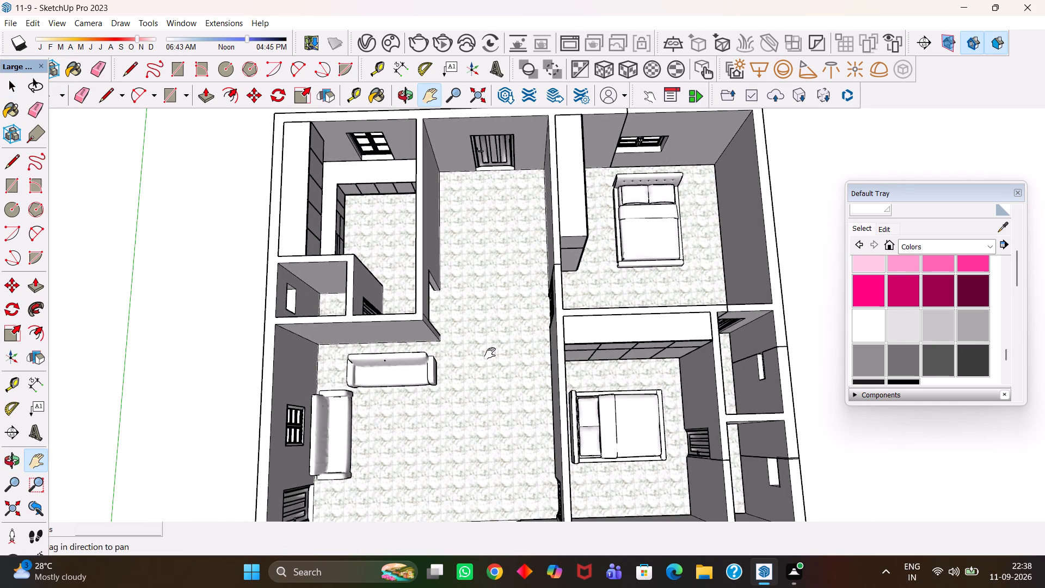
scroll(489, 352, "down", 1)
key("ctrl+s")
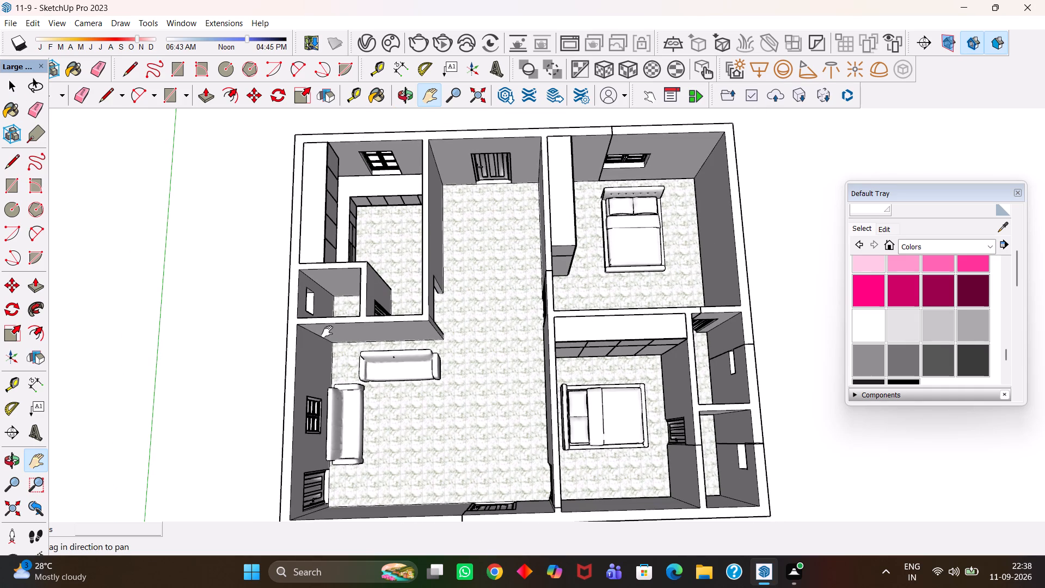
Check the whole furnished layout in a straightened overhead view, and save the house model.
scroll(336, 339, "down", 1)
scroll(485, 363, "down", 2)
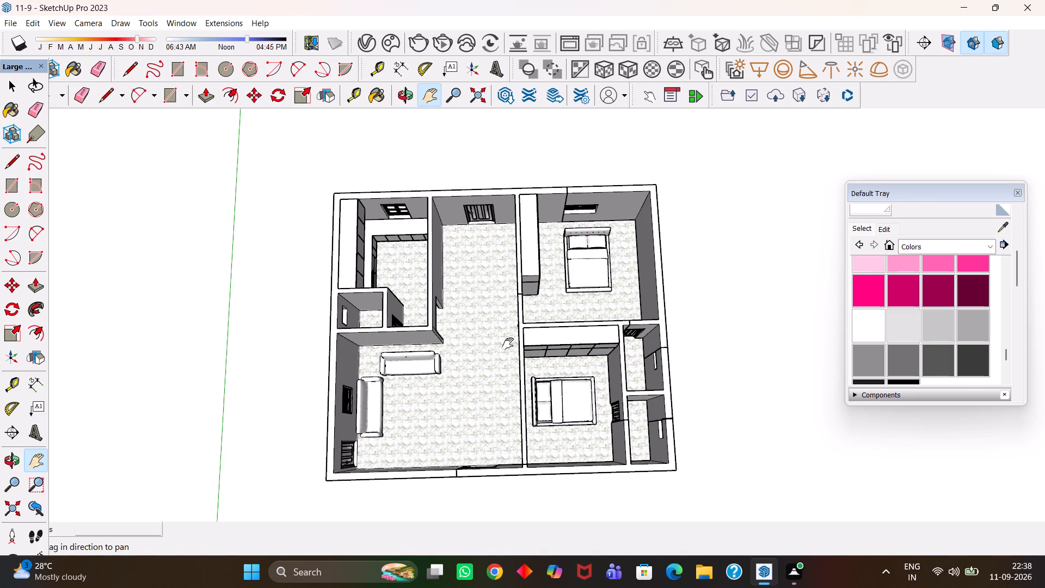
scroll(508, 343, "down", 3)
scroll(513, 354, "up", 2)
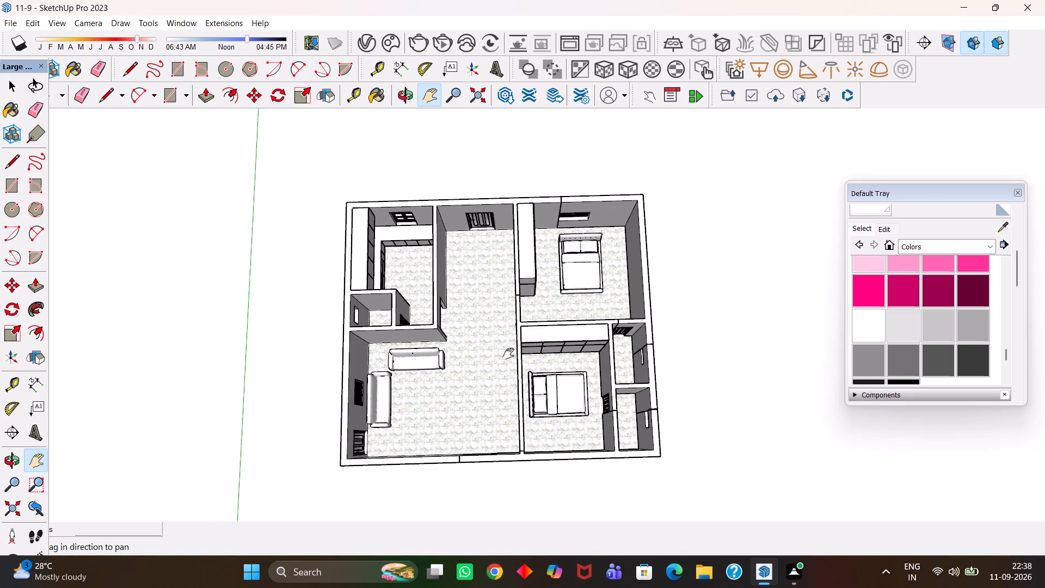
scroll(484, 351, "up", 4)
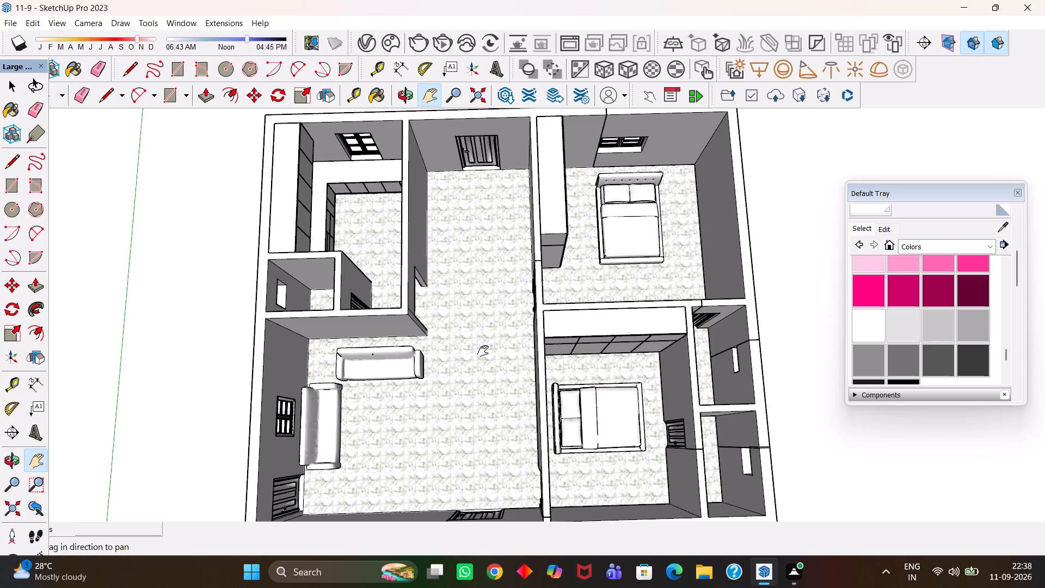
scroll(483, 351, "up", 1)
scroll(483, 351, "down", 2)
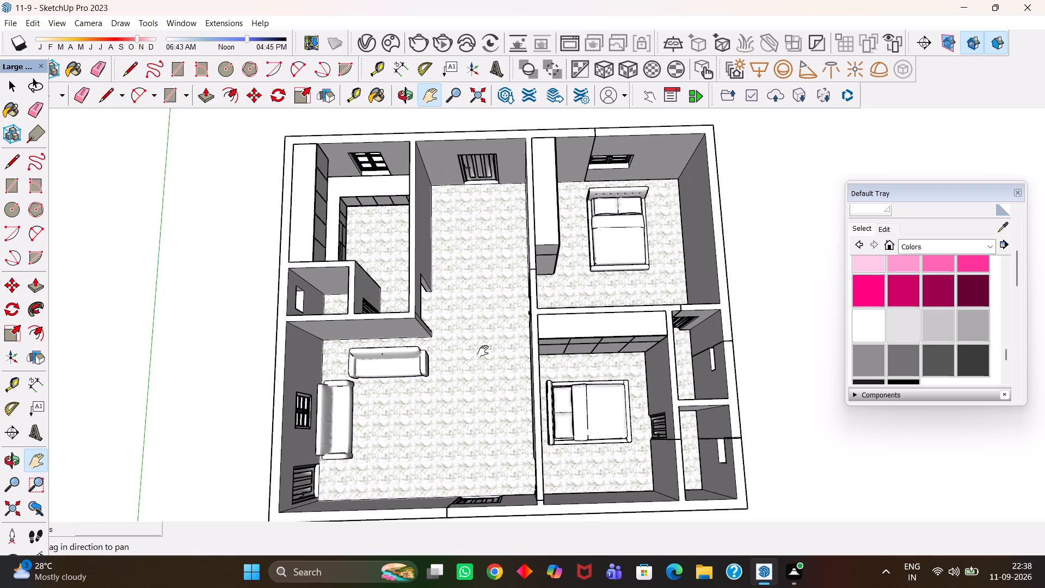
scroll(483, 351, "down", 2)
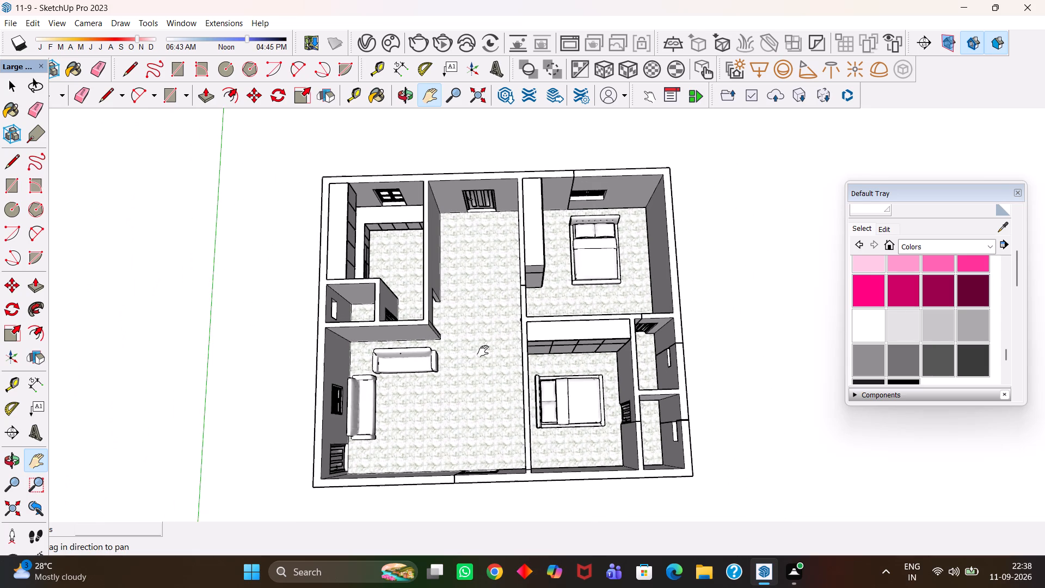
scroll(483, 351, "up", 2)
scroll(483, 351, "down", 2)
middle_click_drag(482, 356, 475, 357)
key("ctrl+s")
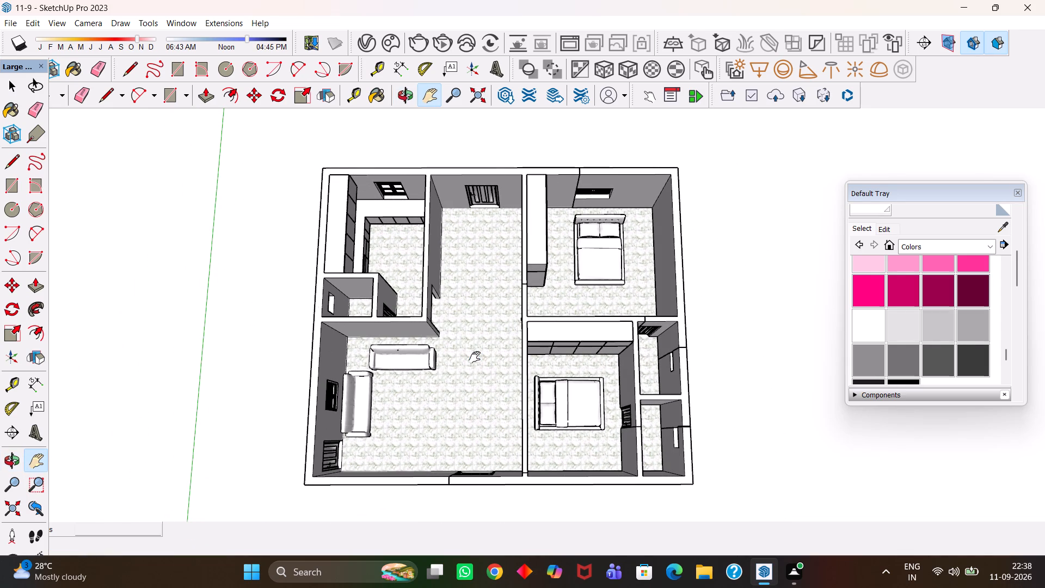
Close the Default Tray to leave the drawing area around the house clear.
left_click_drag(472, 347, 491, 350)
scroll(488, 350, "up", 1)
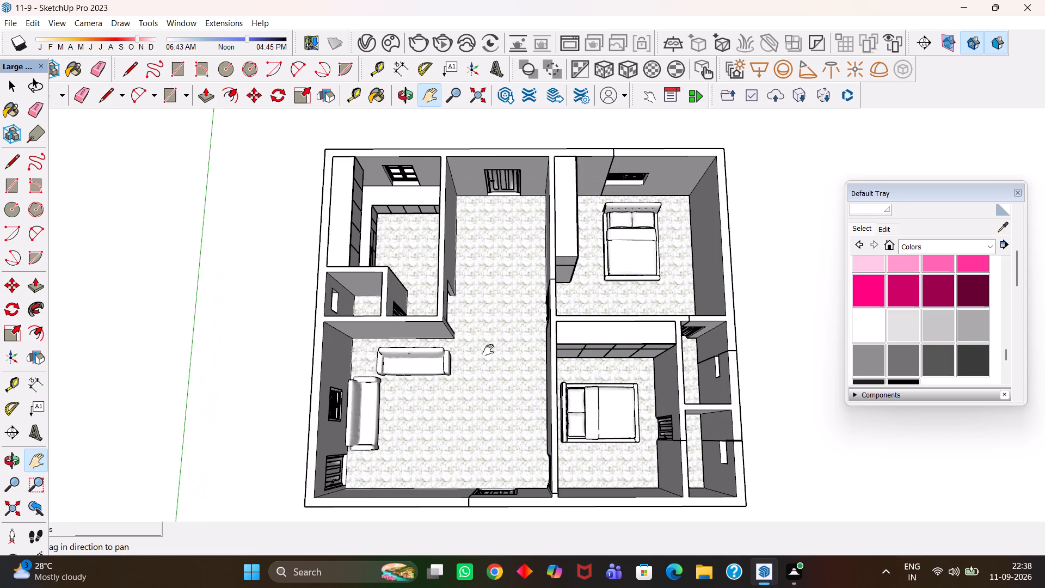
scroll(488, 350, "up", 1)
scroll(488, 350, "down", 2)
left_click_drag(484, 352, 481, 347)
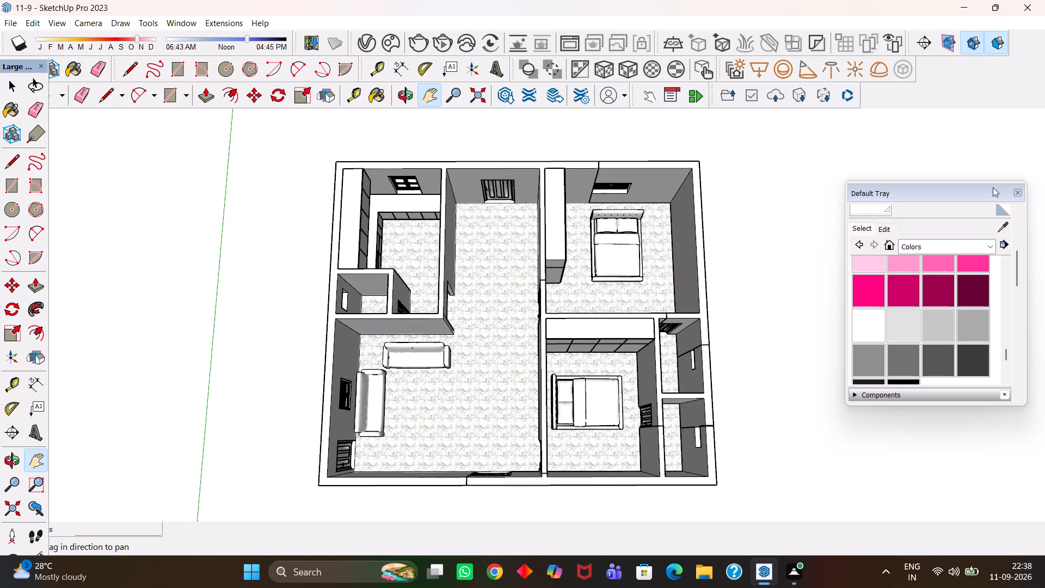
left_click(1019, 191)
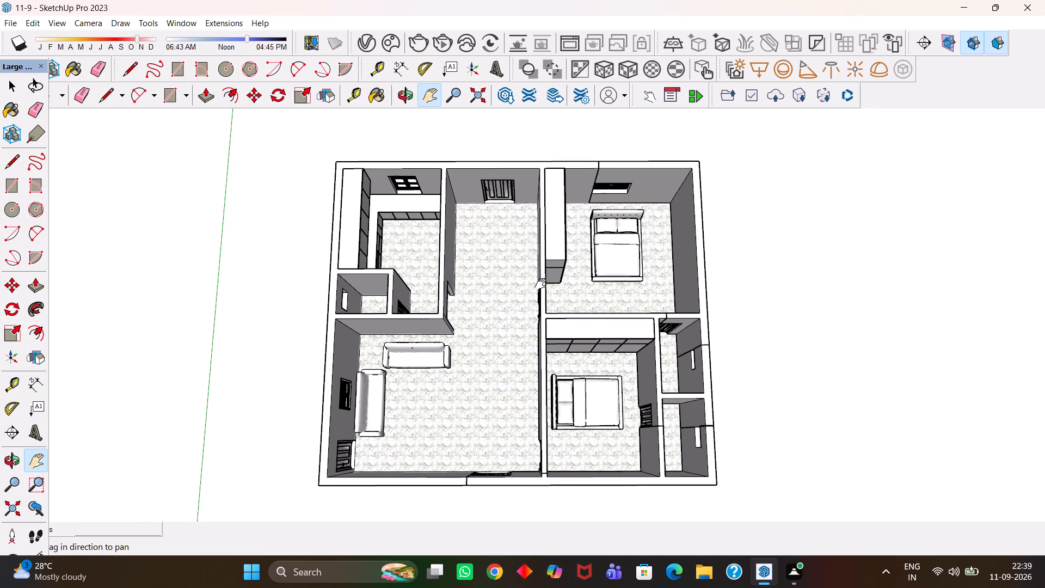
Print the overhead view of the whole furnished house with Microsoft Print to PDF, keeping the default print settings.
left_click_drag(528, 289, 524, 289)
scroll(522, 289, "up", 1)
scroll(522, 289, "down", 1)
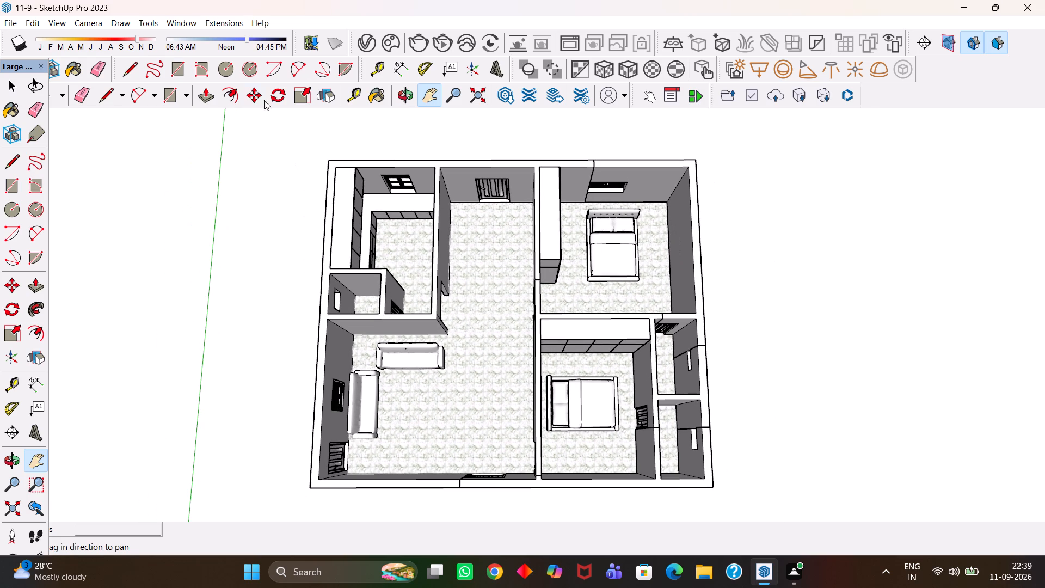
scroll(511, 334, "up", 1)
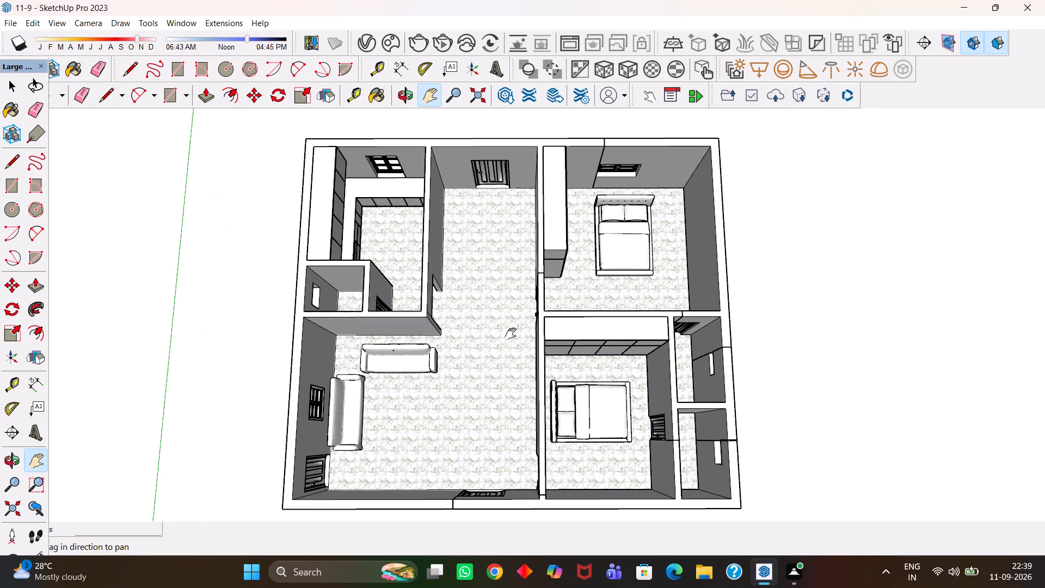
left_click_drag(514, 336, 520, 327)
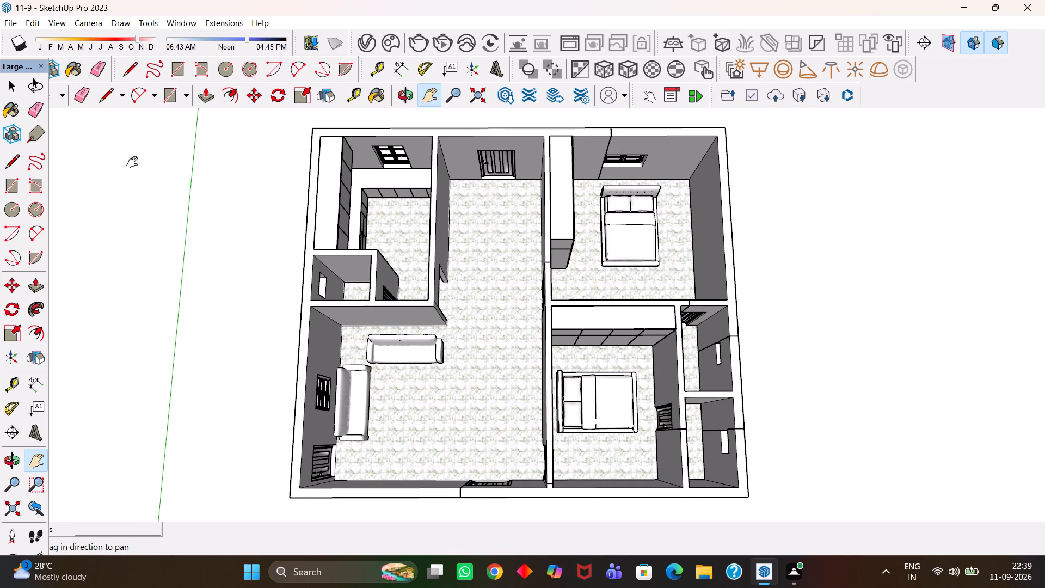
left_click(10, 26)
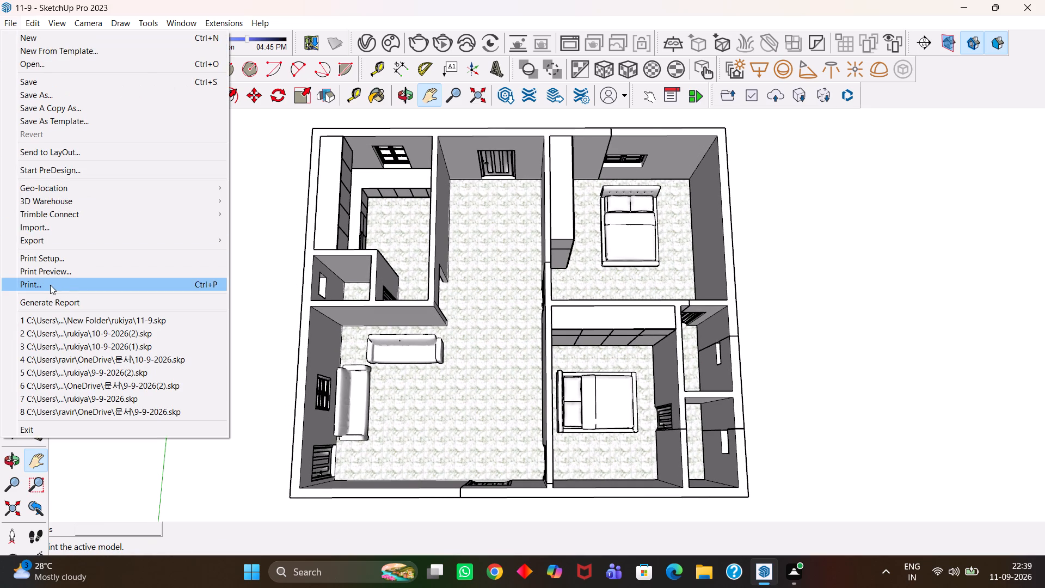
left_click(50, 285)
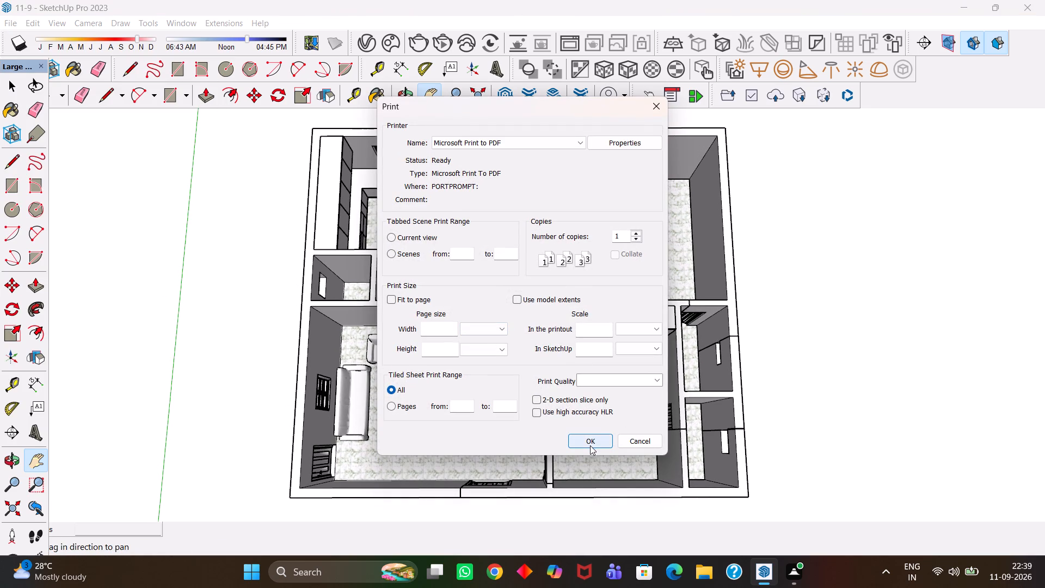
left_click(590, 445)
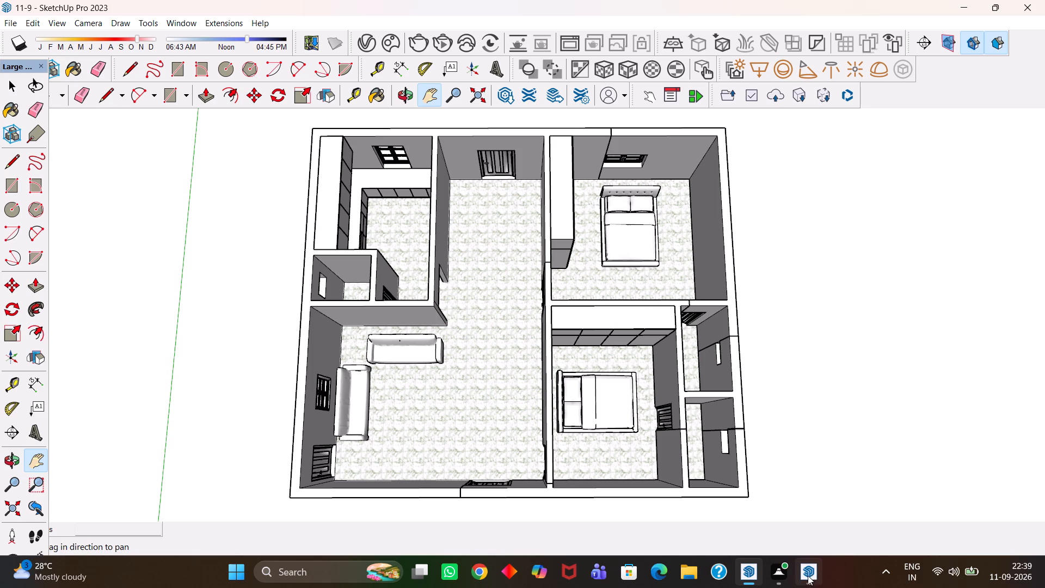
Save the print output as a PDF document named 11-9-2026.
left_click(783, 525)
type("11")
type("-9")
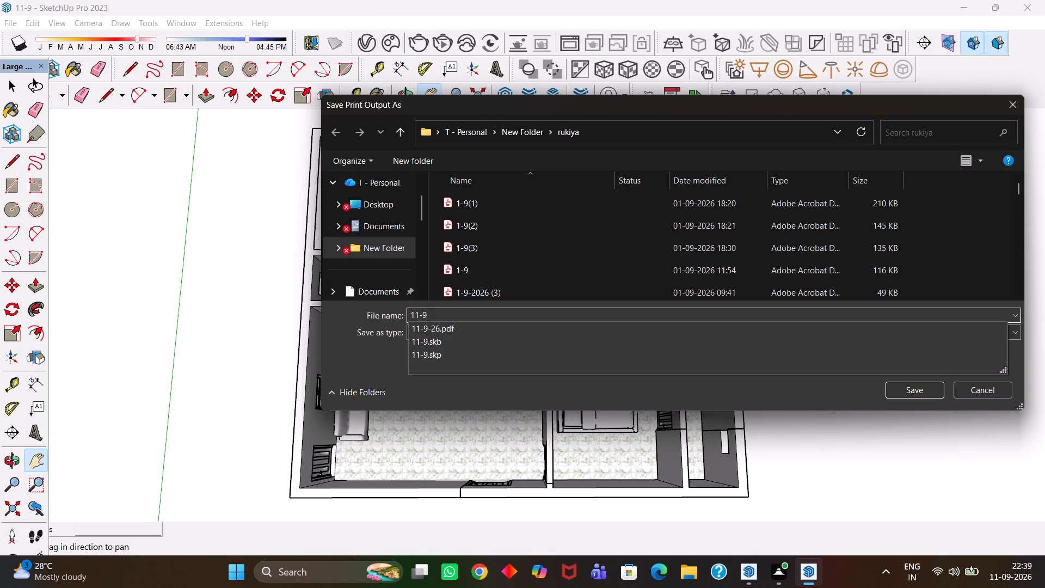
type("-26")
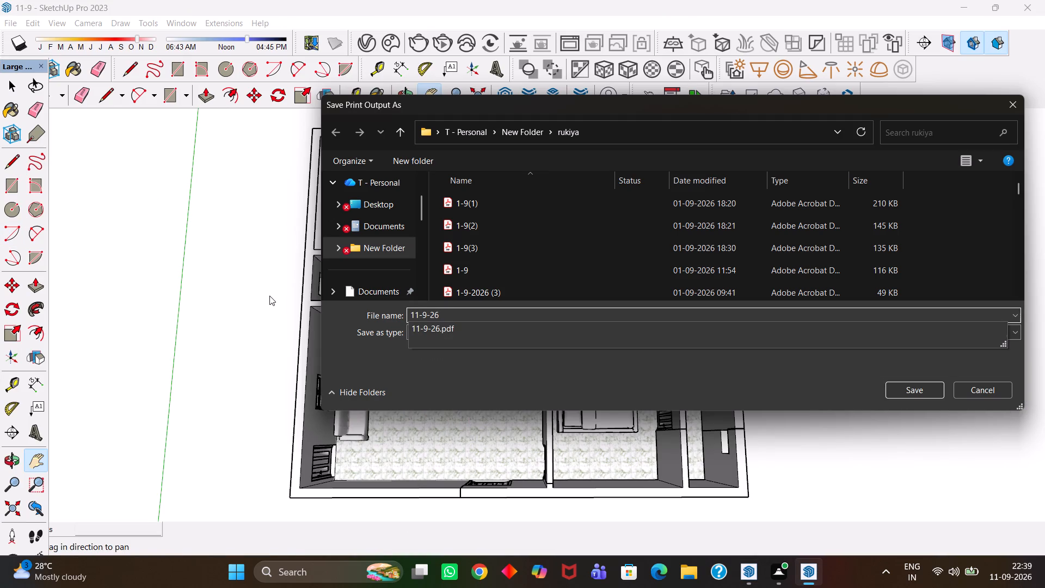
key("BackSpace")
type("026")
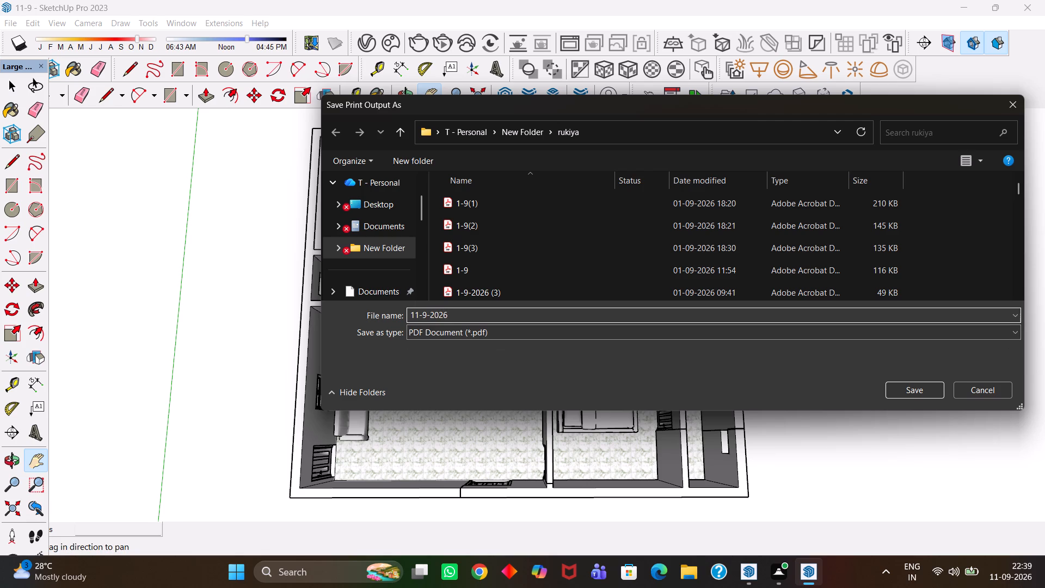
left_click(914, 388)
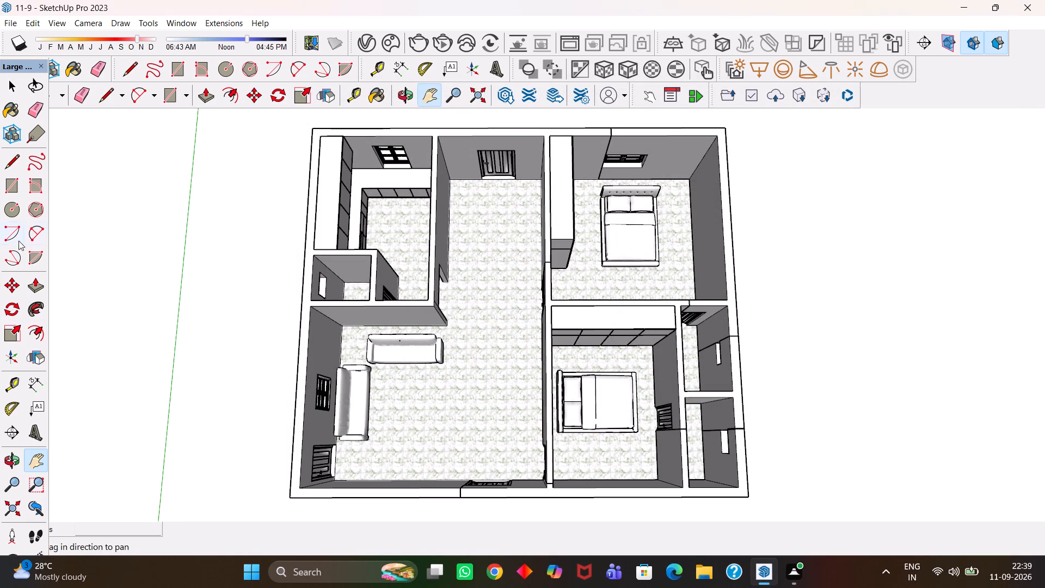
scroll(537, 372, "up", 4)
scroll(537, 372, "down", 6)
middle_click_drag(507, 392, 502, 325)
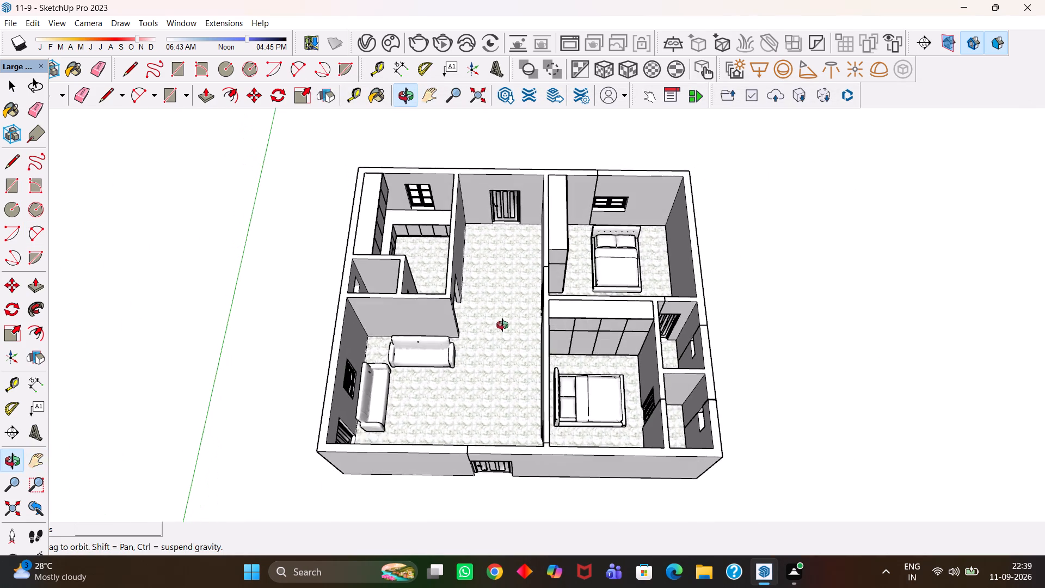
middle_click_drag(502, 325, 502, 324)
Examine the printed house layout in the 11-9-2026 PDF in Adobe Acrobat, and return to the SketchUp model.
scroll(502, 324, "up", 4)
scroll(502, 324, "down", 8)
scroll(605, 375, "up", 2)
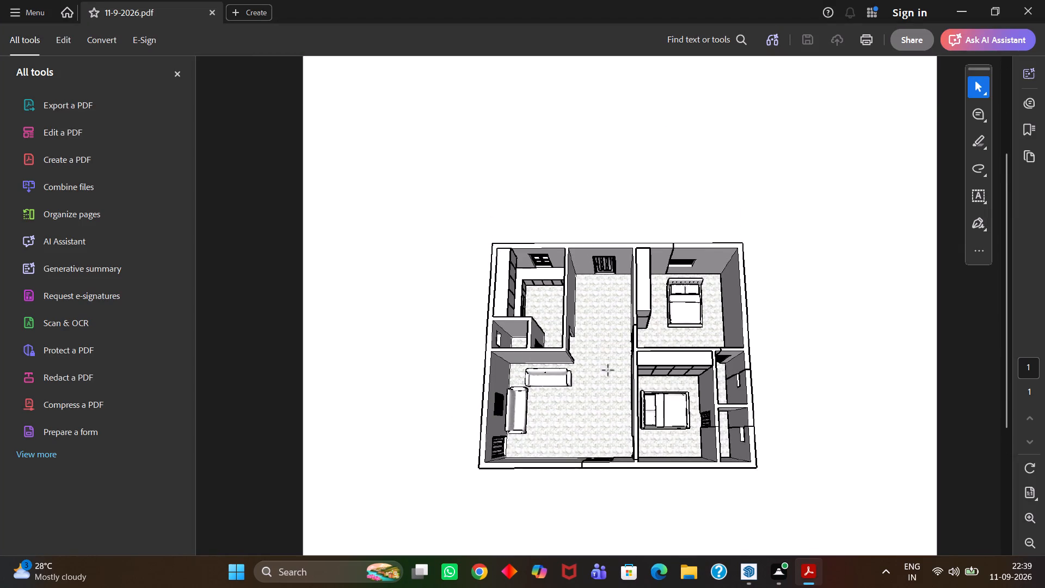
scroll(608, 371, "up", 2)
scroll(612, 367, "down", 2)
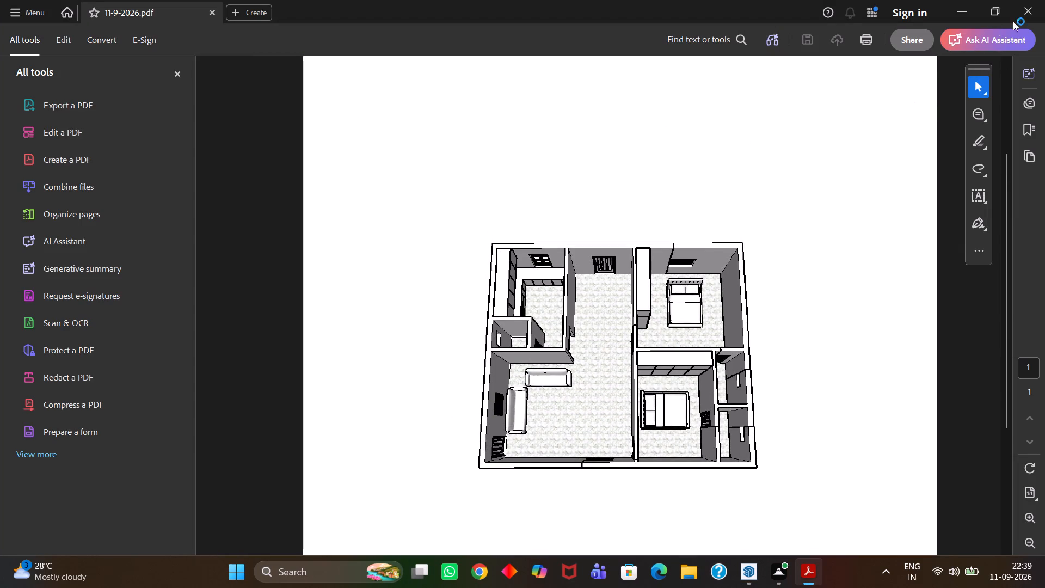
left_click(966, 15)
Save the furnished house model again in SketchUp.
scroll(587, 235, "up", 3)
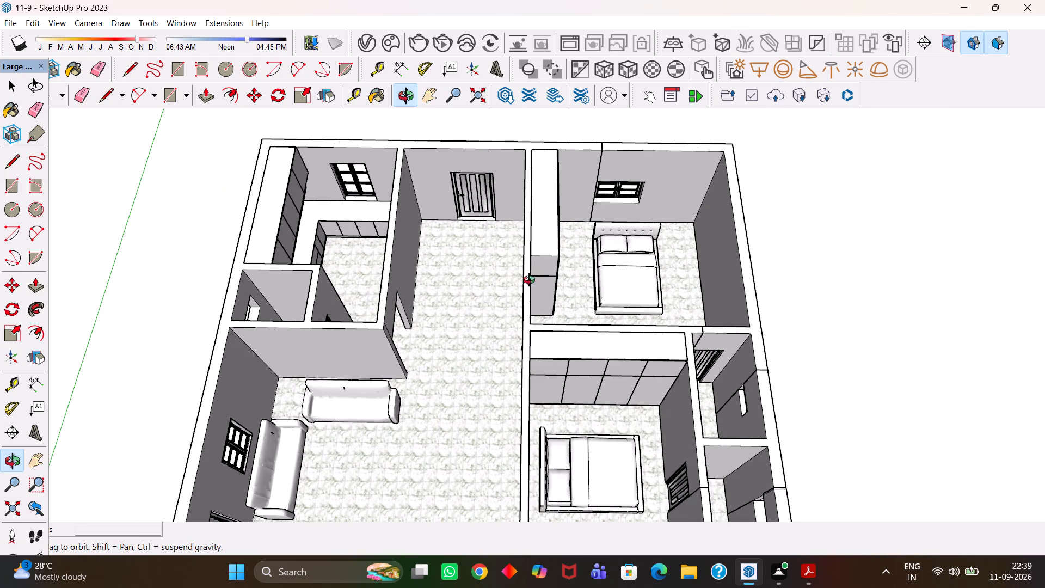
scroll(529, 280, "up", 3)
scroll(519, 288, "down", 3)
key("ctrl+s")
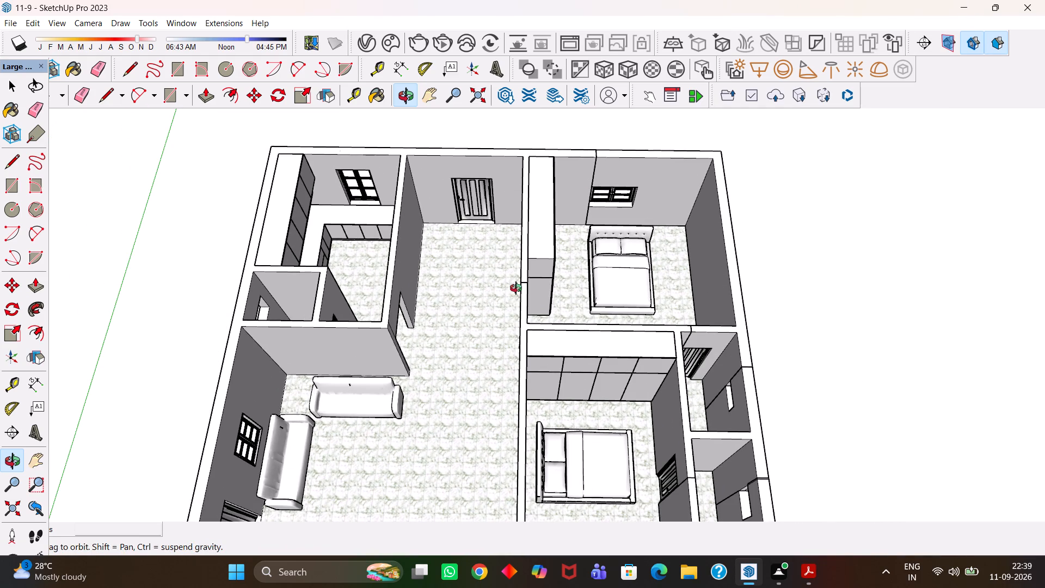
Review the furnished house from raised front angles, examining the hall sofas, both bedrooms and the front entrance.
key("h")
scroll(511, 295, "down", 4)
scroll(495, 383, "up", 1)
middle_click_drag(495, 383, 515, 363)
scroll(515, 363, "up", 3)
key("h")
scroll(515, 363, "down", 4)
scroll(499, 386, "up", 3)
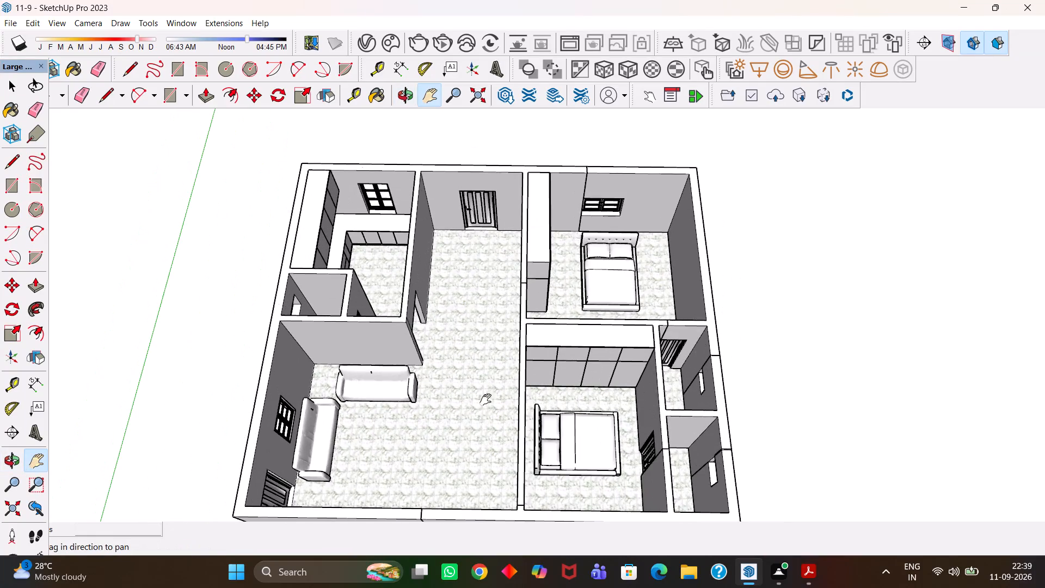
middle_click_drag(485, 400, 486, 357)
scroll(486, 357, "up", 2)
key("h")
scroll(487, 362, "down", 6)
left_click_drag(474, 393, 543, 315)
scroll(532, 324, "up", 4)
middle_click_drag(526, 339, 546, 347)
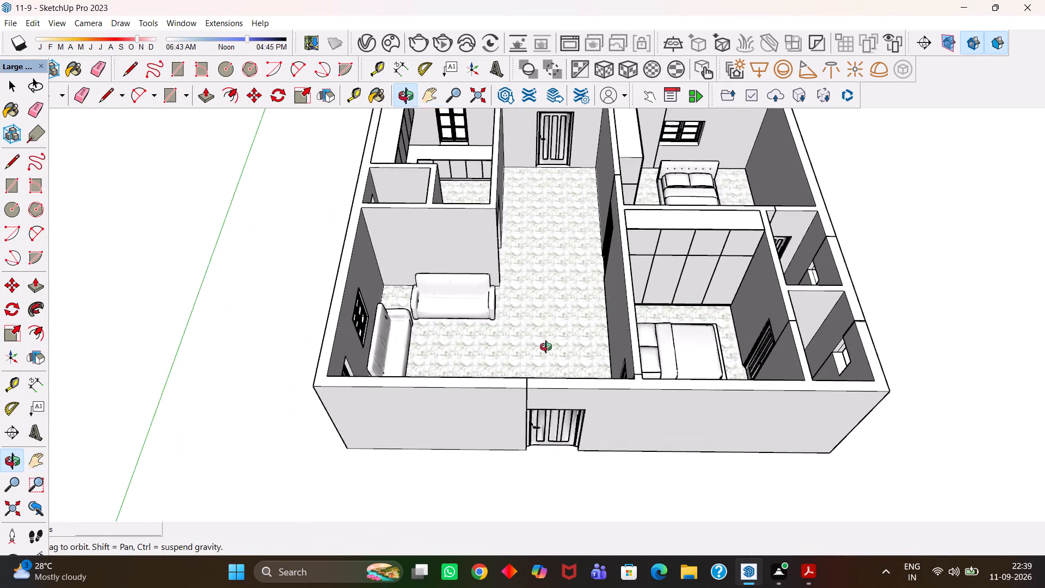
scroll(546, 347, "up", 3)
middle_click_drag(546, 347, 573, 347)
left_click_drag(570, 339, 504, 408)
scroll(516, 399, "down", 4)
middle_click_drag(541, 402, 488, 382)
scroll(485, 382, "up", 1)
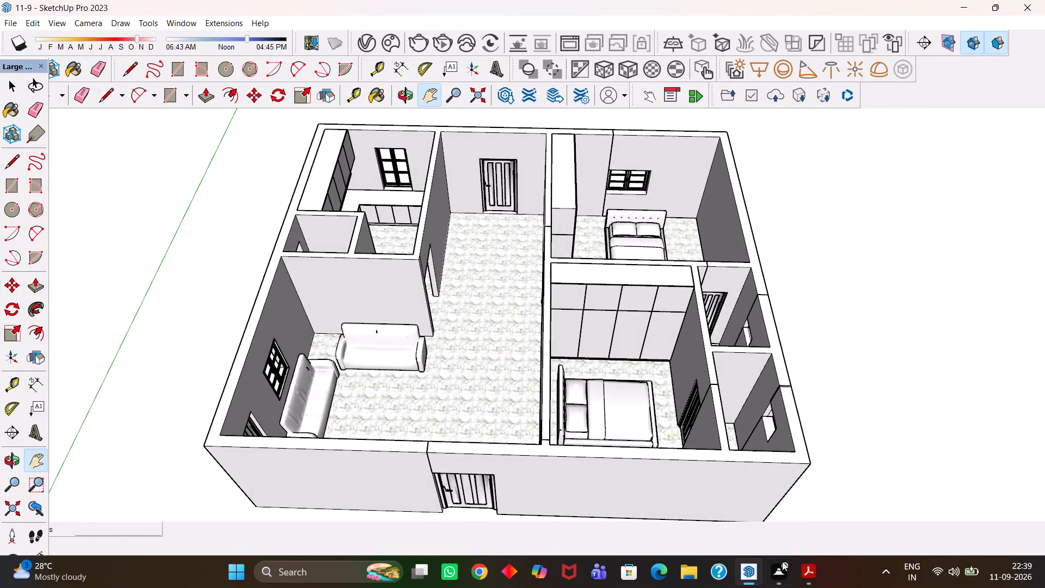
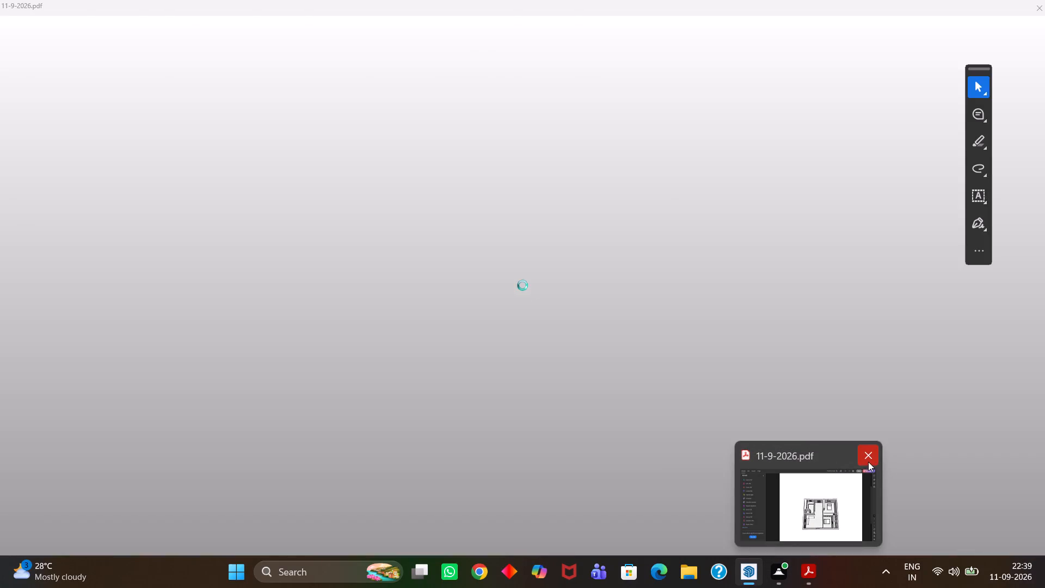
Close the 11-9-2026 PDF preview window and return to the house model in SketchUp.
left_click(868, 457)
left_click(863, 455)
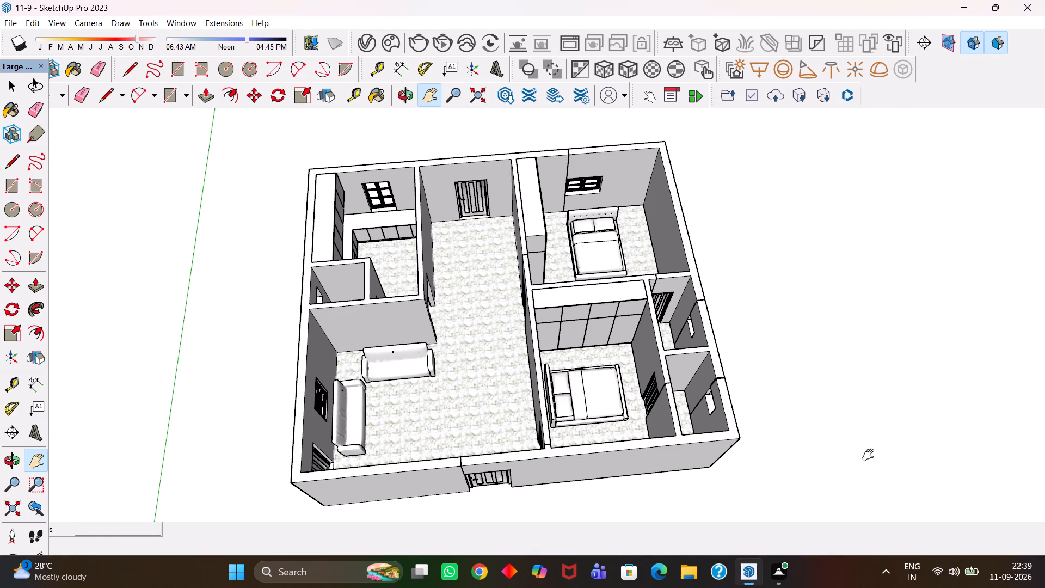
Review the furnished house from raised front angles, examining the hall sofas, the central passage and both bedrooms.
scroll(532, 323, "up", 4)
scroll(532, 323, "down", 4)
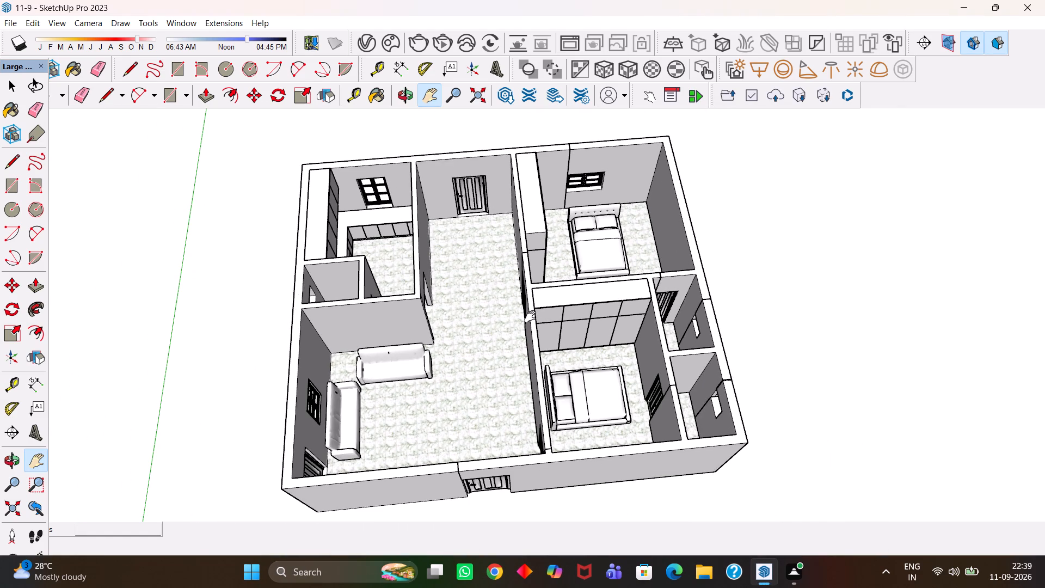
scroll(530, 316, "down", 3)
middle_click_drag(532, 330, 501, 328)
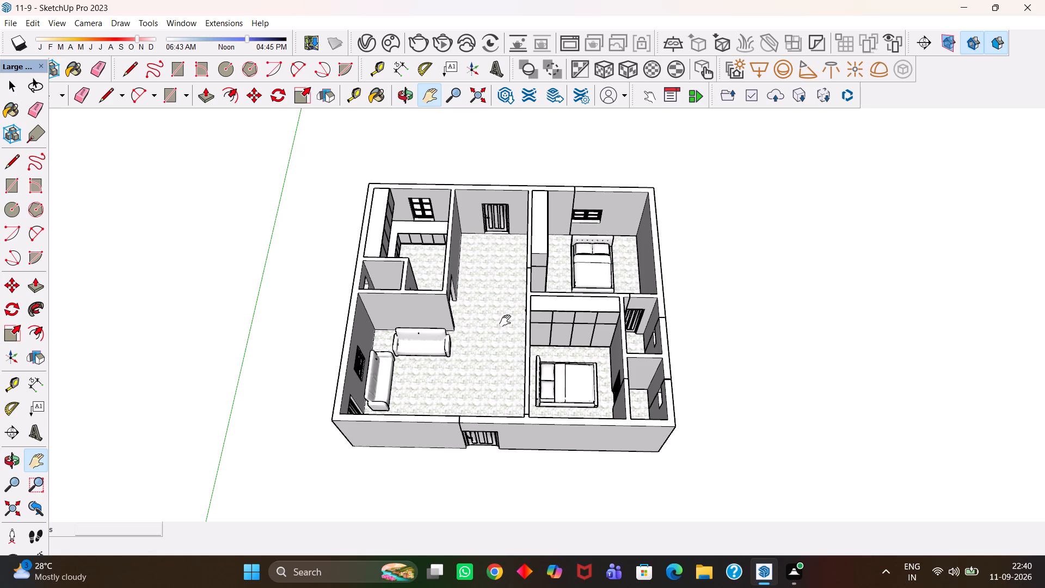
scroll(505, 321, "up", 4)
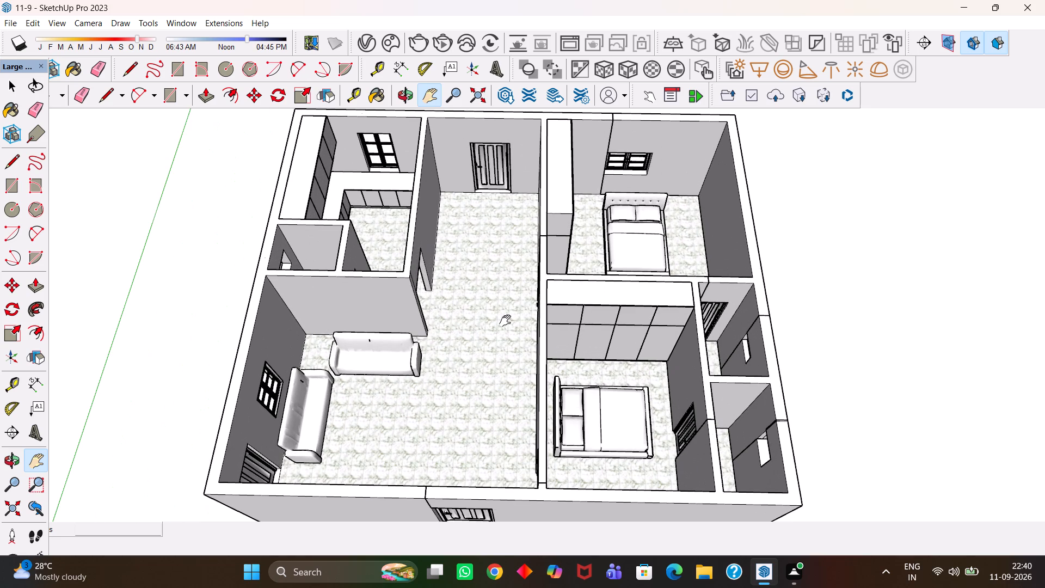
scroll(505, 321, "up", 1)
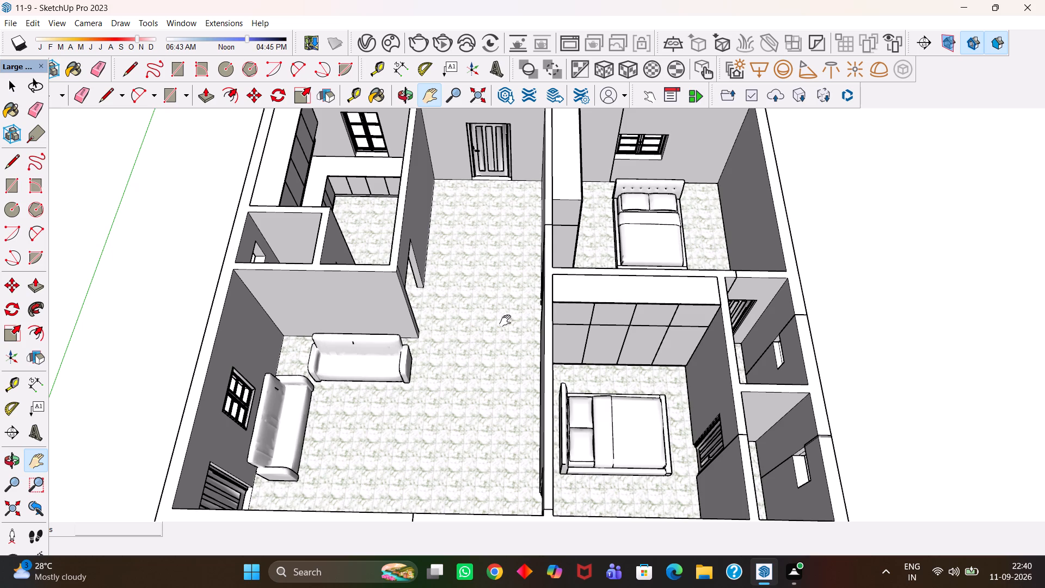
scroll(505, 321, "up", 2)
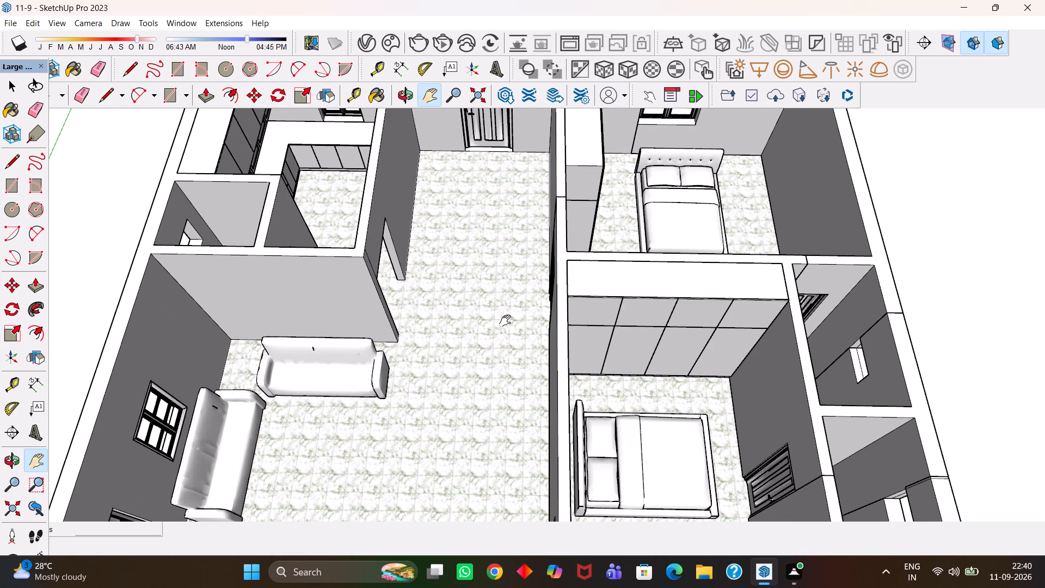
scroll(505, 321, "down", 2)
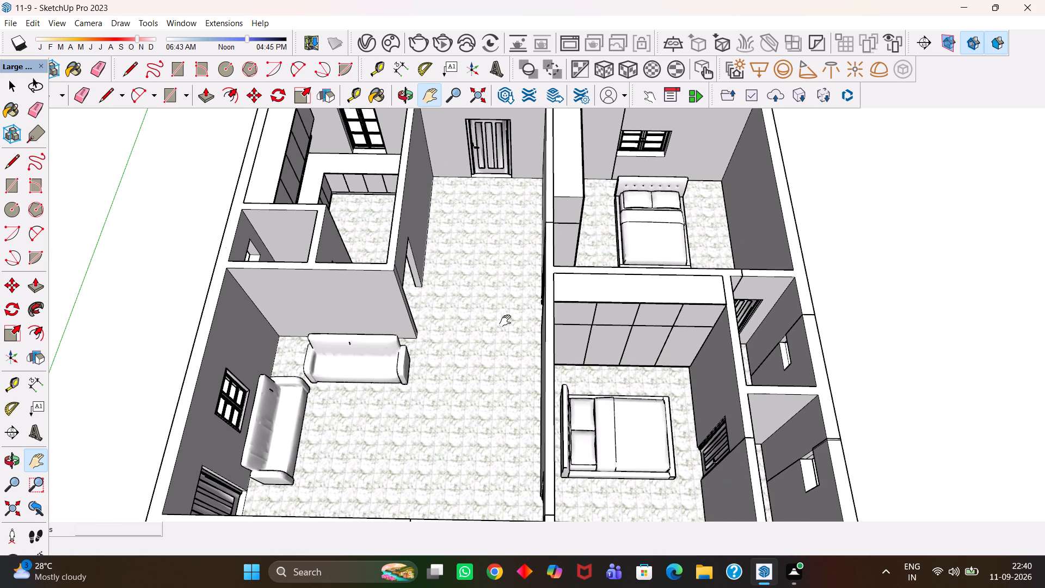
scroll(505, 321, "down", 1)
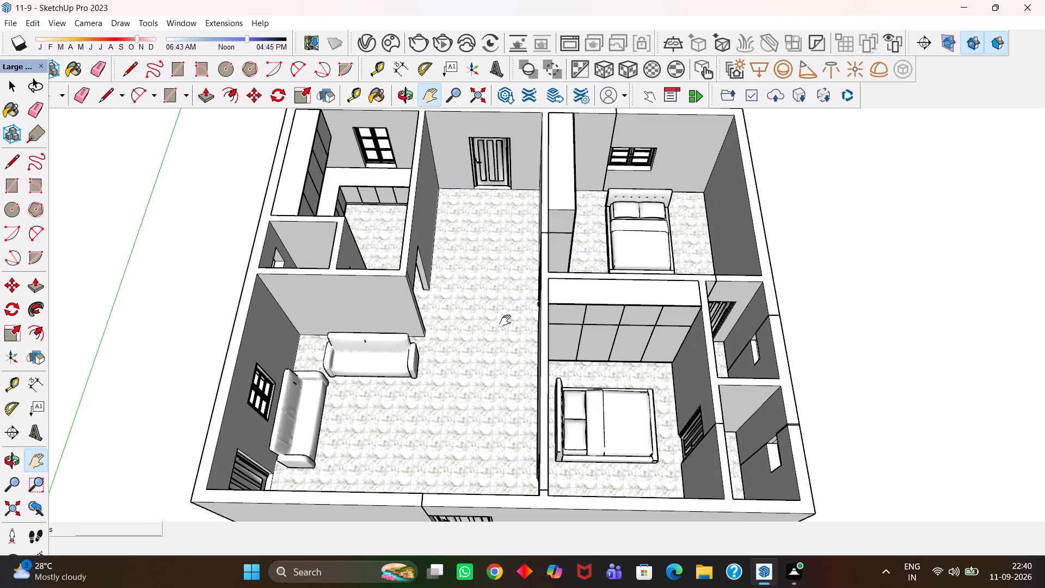
scroll(505, 321, "up", 1)
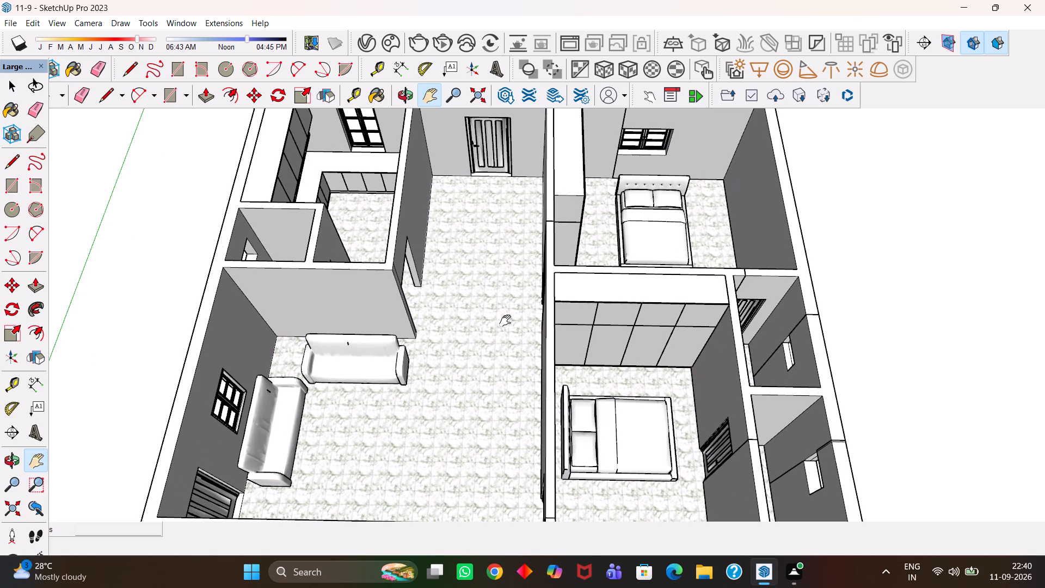
scroll(505, 321, "down", 2)
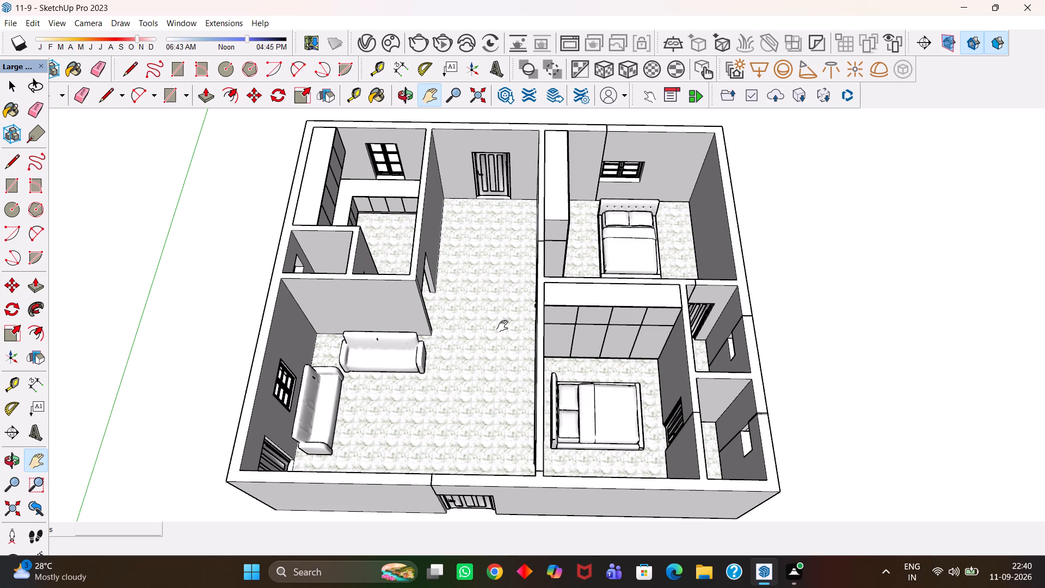
scroll(502, 326, "down", 3)
middle_click_drag(501, 327, 527, 343)
scroll(527, 343, "up", 2)
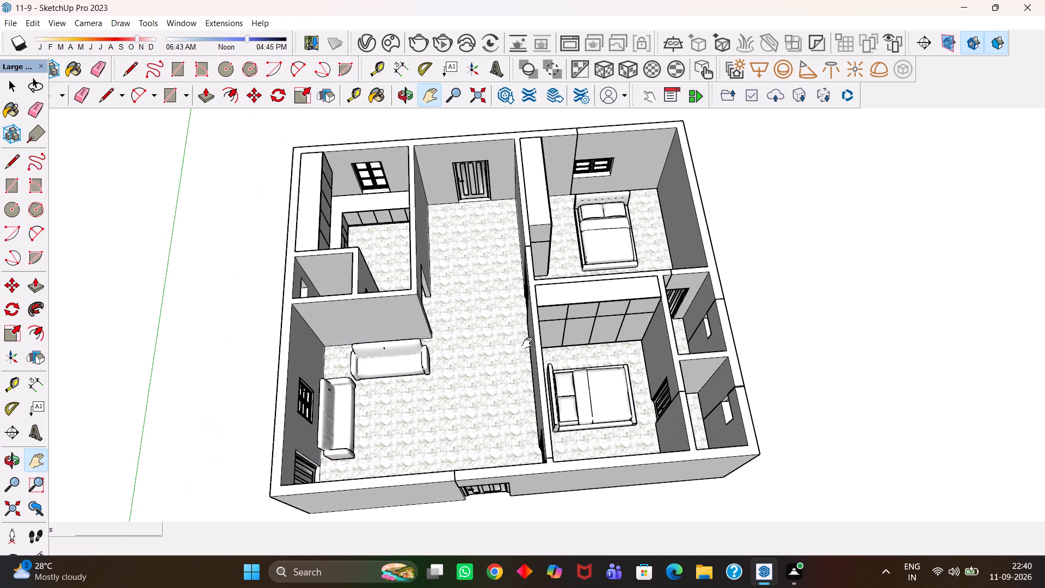
scroll(527, 342, "down", 1)
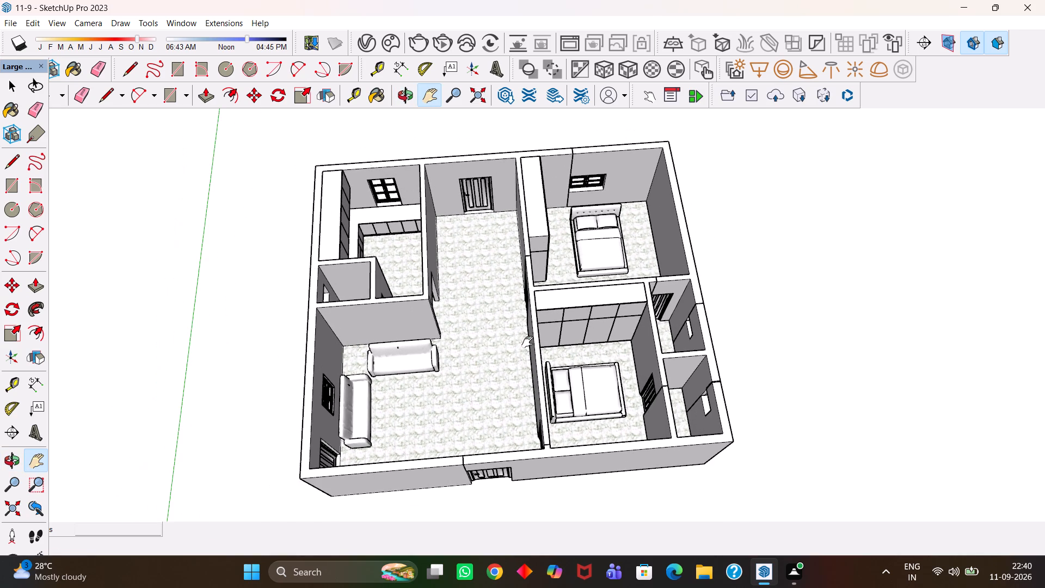
scroll(527, 342, "up", 2)
middle_click_drag(499, 313, 496, 353)
scroll(496, 353, "down", 1)
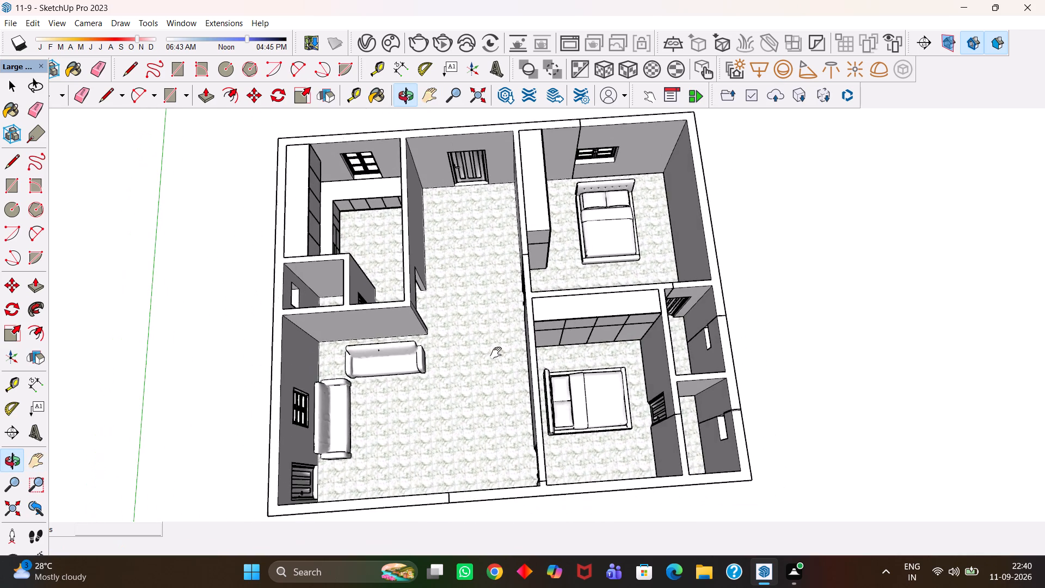
Examine the front bedroom with its bed and wardrobe, the rear bedroom, the hall and the kitchen area up close.
middle_click_drag(497, 345, 490, 364)
scroll(487, 366, "up", 2)
middle_click_drag(454, 361, 631, 271)
scroll(528, 303, "up", 7)
scroll(495, 296, "down", 9)
scroll(656, 324, "up", 1)
middle_click_drag(656, 324, 501, 350)
scroll(495, 350, "down", 4)
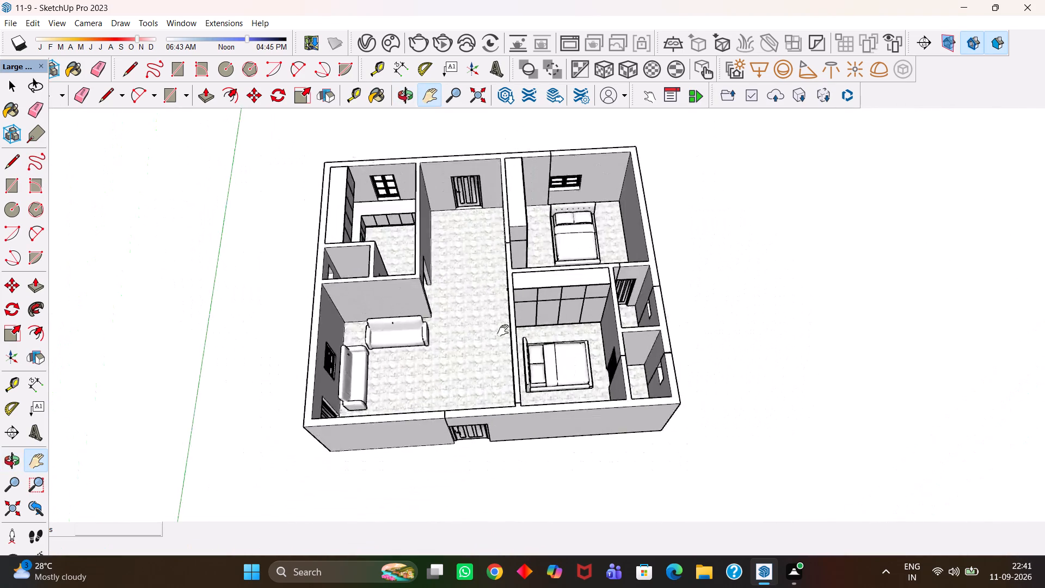
scroll(503, 330, "down", 1)
scroll(536, 323, "up", 9)
middle_click_drag(589, 359, 544, 324)
scroll(544, 327, "down", 1)
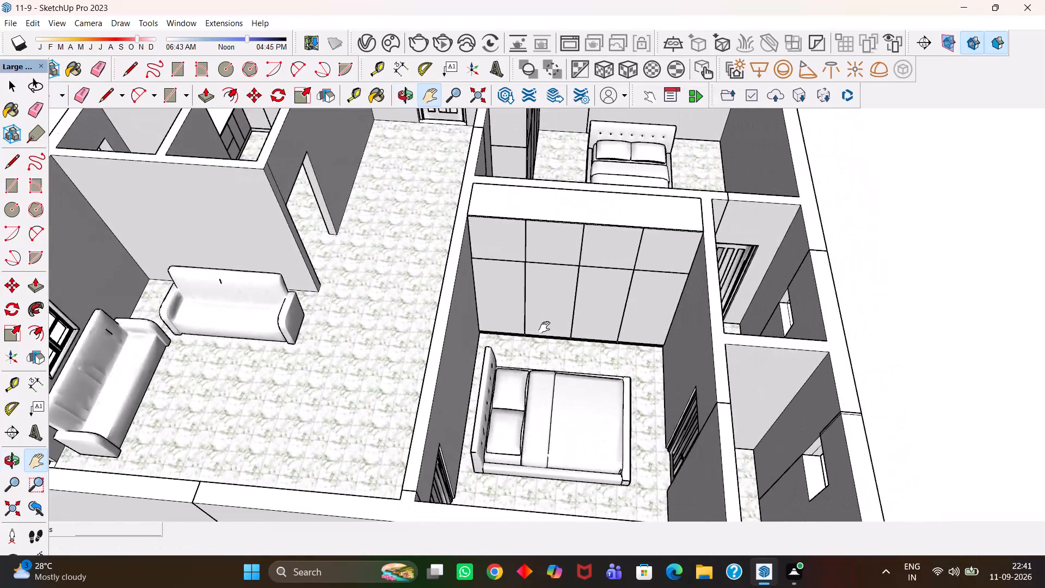
scroll(544, 327, "down", 5)
middle_click_drag(434, 292, 475, 352)
left_click_drag(507, 289, 557, 384)
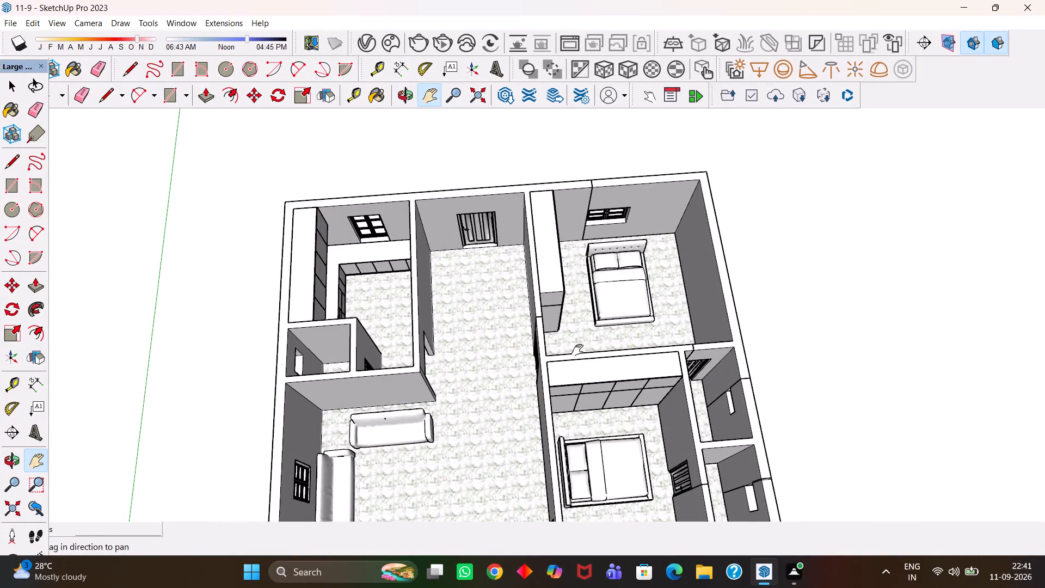
scroll(581, 347, "up", 4)
scroll(580, 347, "down", 3)
left_click_drag(478, 288, 631, 272)
scroll(603, 289, "up", 2)
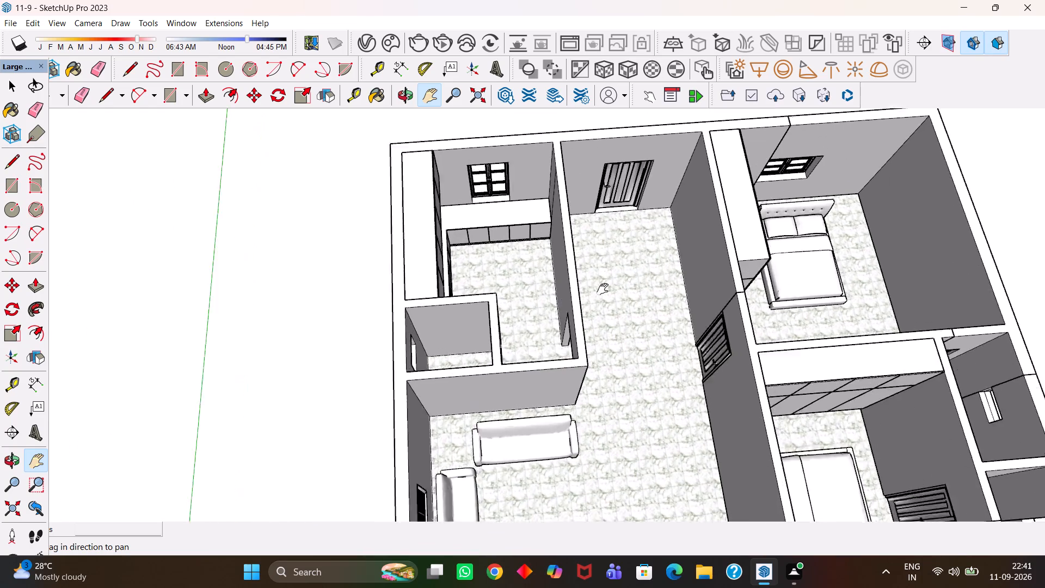
scroll(603, 289, "up", 2)
scroll(603, 289, "down", 5)
left_click_drag(644, 341, 552, 303)
scroll(560, 312, "down", 4)
middle_click_drag(574, 298, 568, 301)
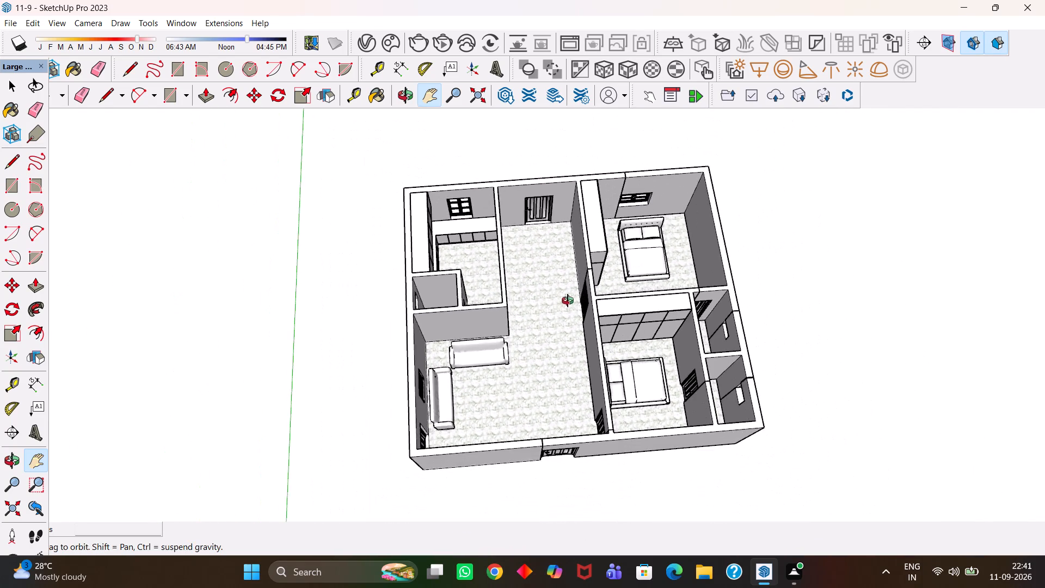
Inspect the whole furnished layout from near-overhead and rotated views, checking the sofa and bed placement in each room.
middle_click_drag(568, 301, 551, 348)
scroll(551, 348, "up", 3)
scroll(551, 348, "down", 2)
middle_click_drag(548, 338, 553, 337)
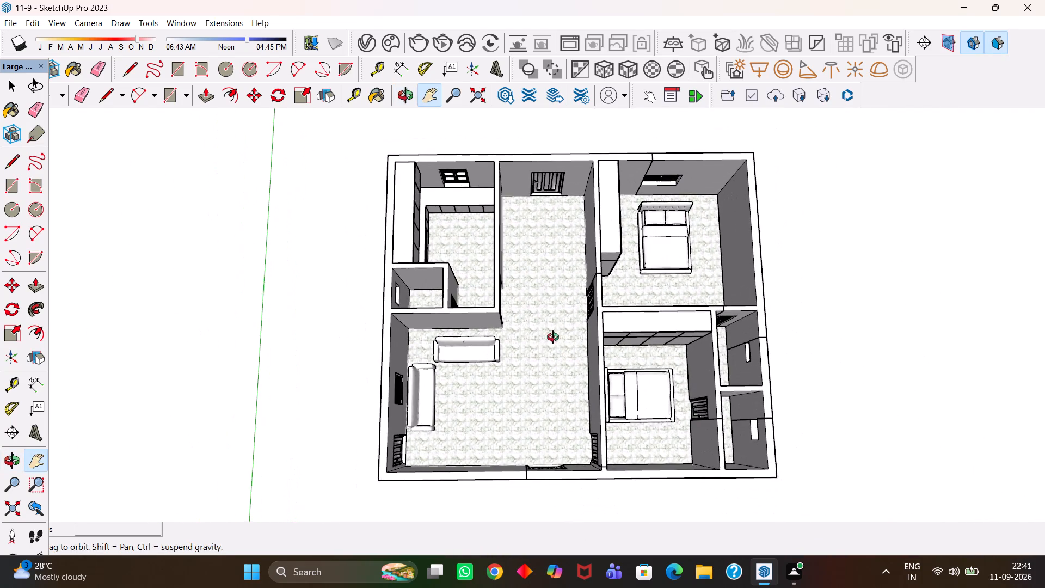
middle_click_drag(553, 337, 560, 341)
scroll(560, 341, "up", 1)
scroll(560, 341, "down", 1)
middle_click(560, 341)
scroll(560, 341, "up", 1)
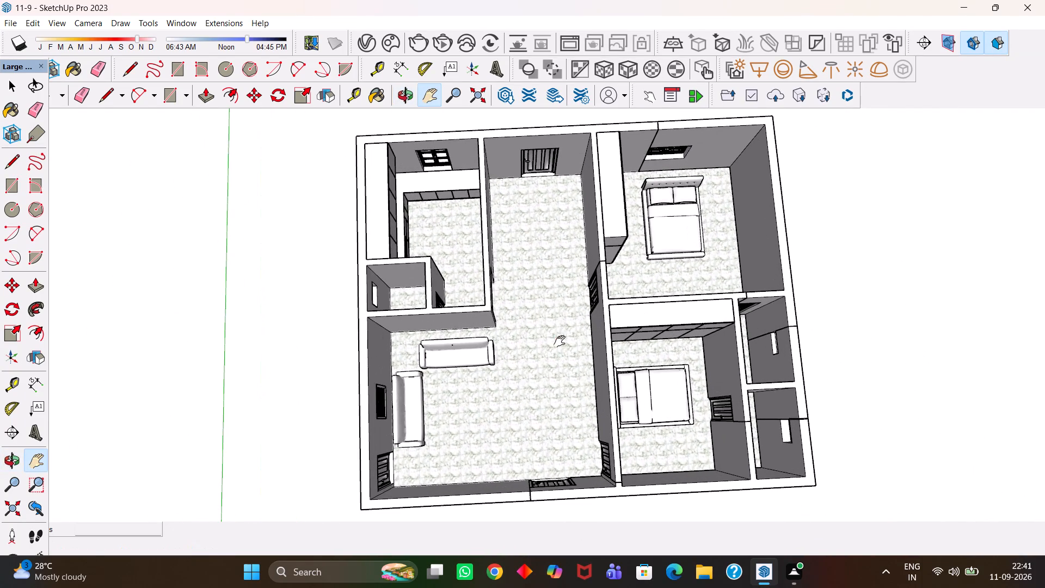
middle_click(560, 341)
scroll(555, 341, "up", 1)
scroll(555, 341, "down", 2)
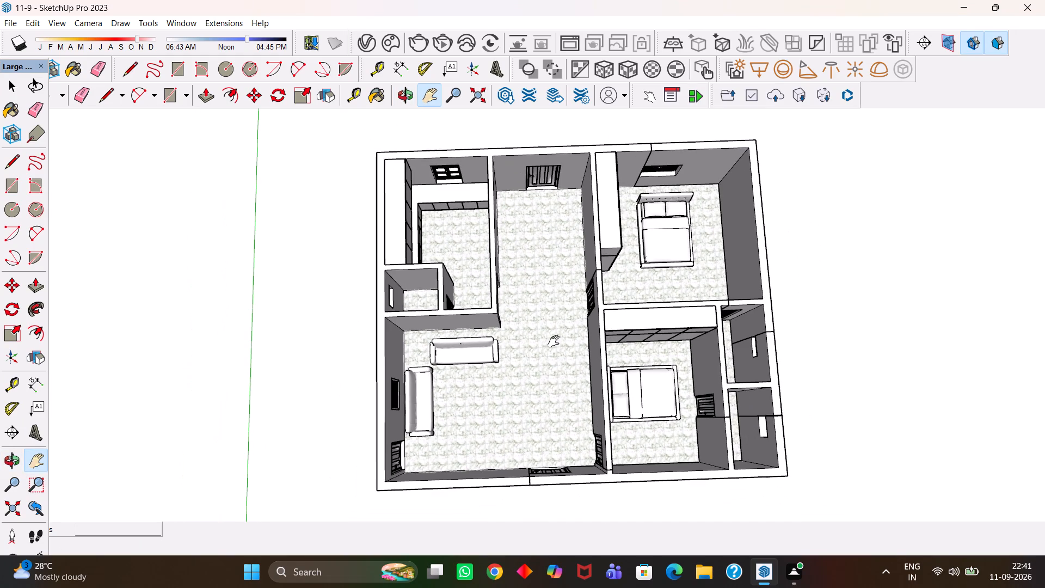
middle_click_drag(552, 341, 555, 366)
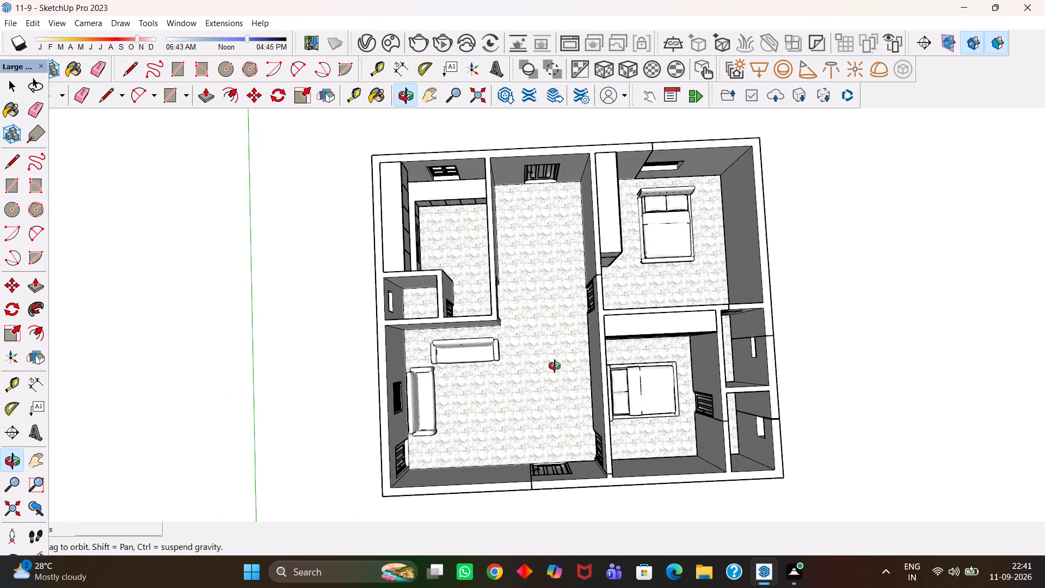
middle_click_drag(555, 366, 552, 414)
scroll(552, 414, "up", 1)
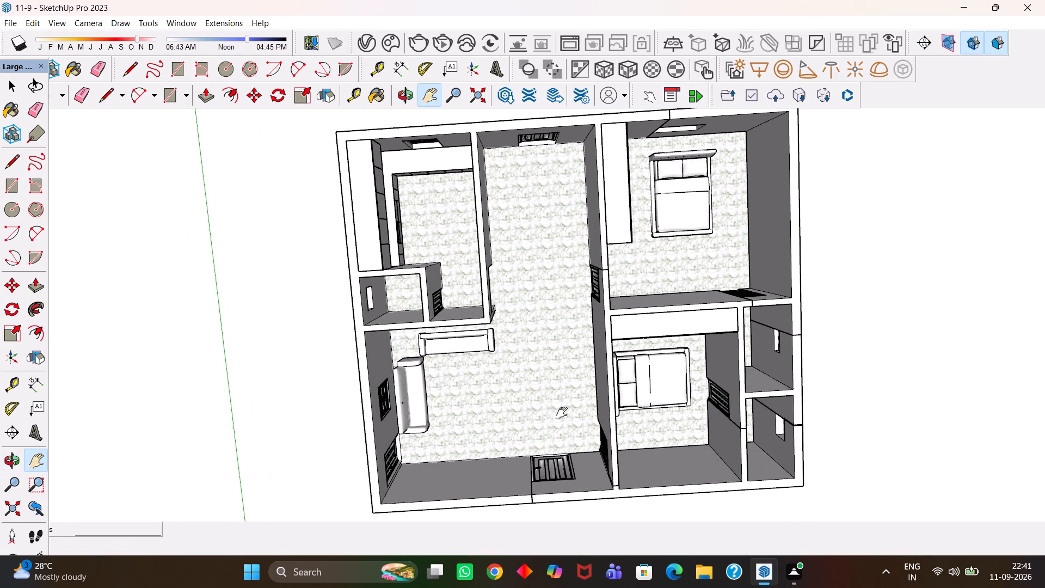
middle_click_drag(561, 413, 538, 412)
scroll(538, 412, "down", 2)
middle_click_drag(544, 412, 527, 395)
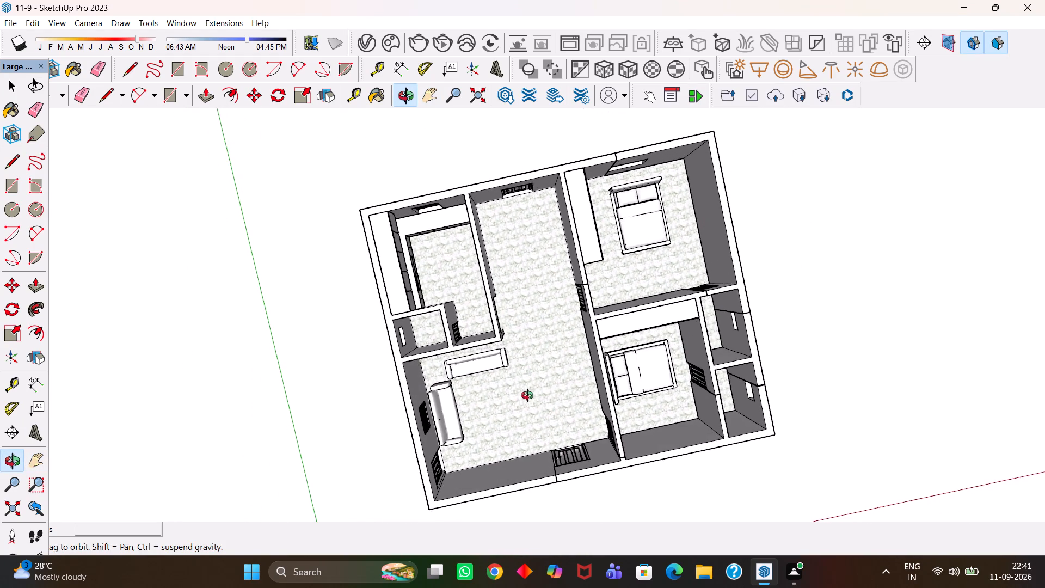
middle_click_drag(527, 395, 559, 395)
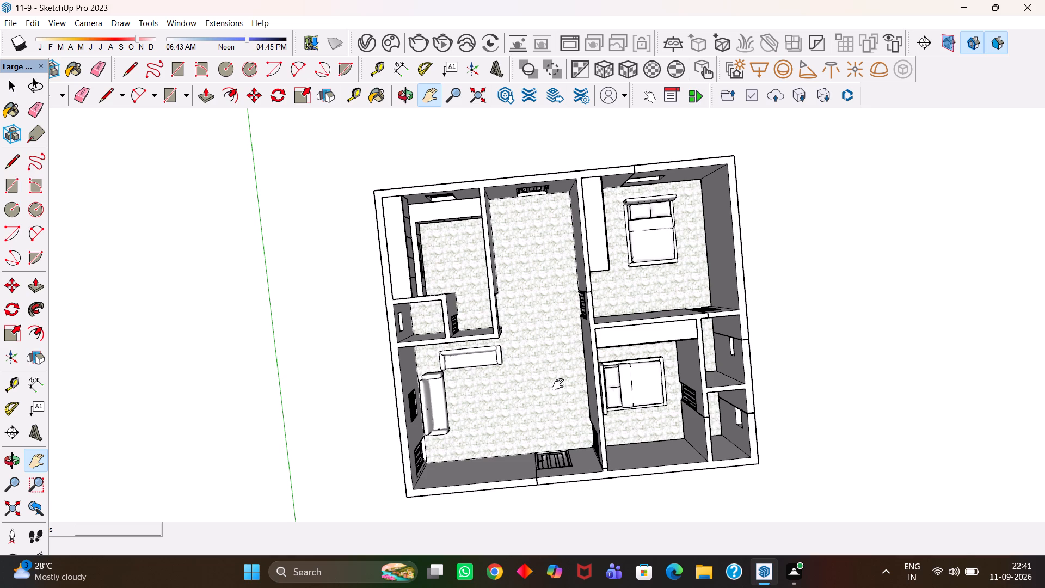
scroll(558, 384, "up", 5)
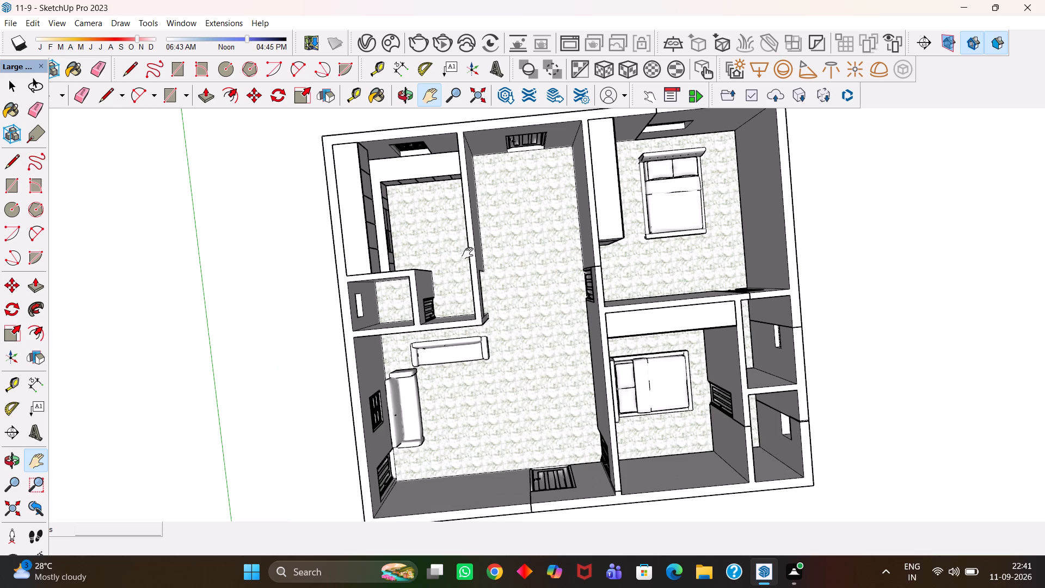
scroll(554, 360, "down", 4)
scroll(561, 390, "up", 1)
middle_click_drag(548, 388, 512, 342)
scroll(512, 342, "up", 6)
scroll(480, 363, "down", 5)
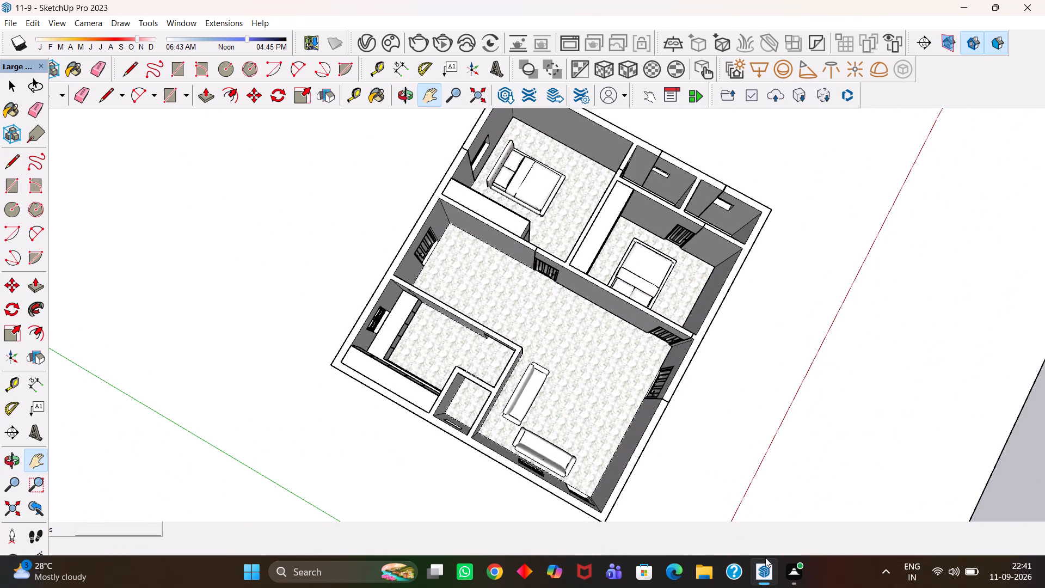
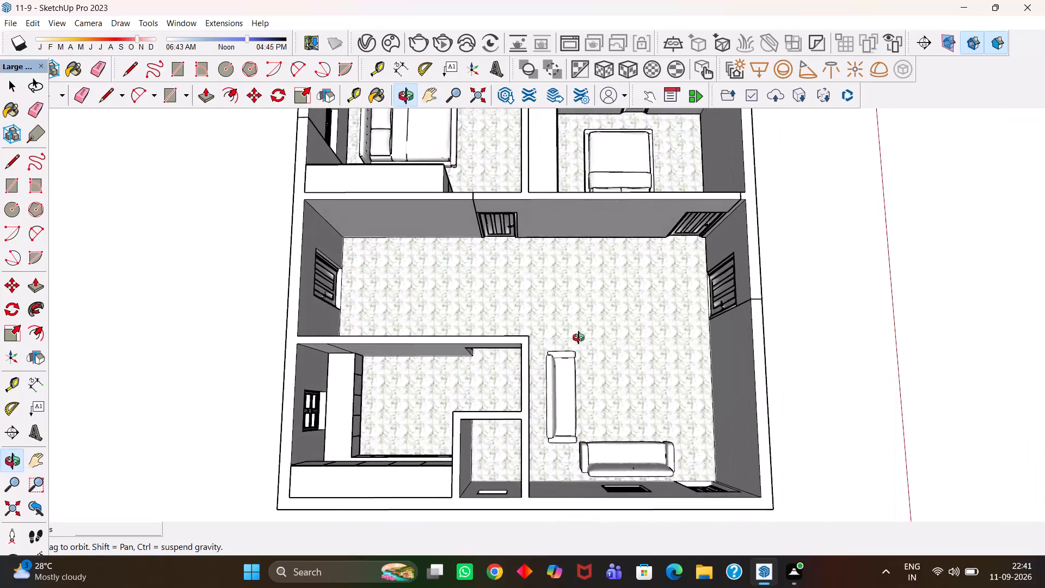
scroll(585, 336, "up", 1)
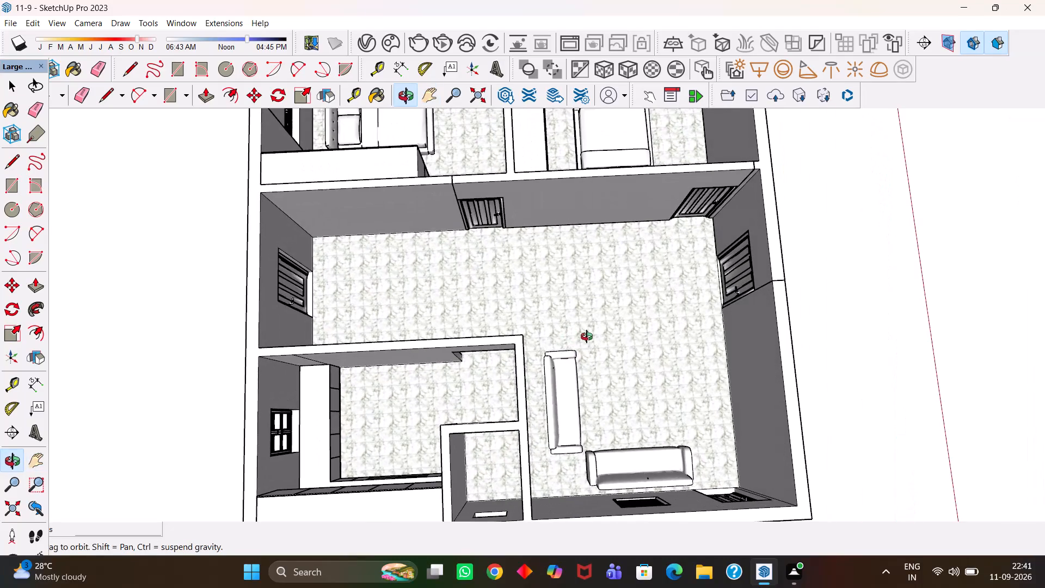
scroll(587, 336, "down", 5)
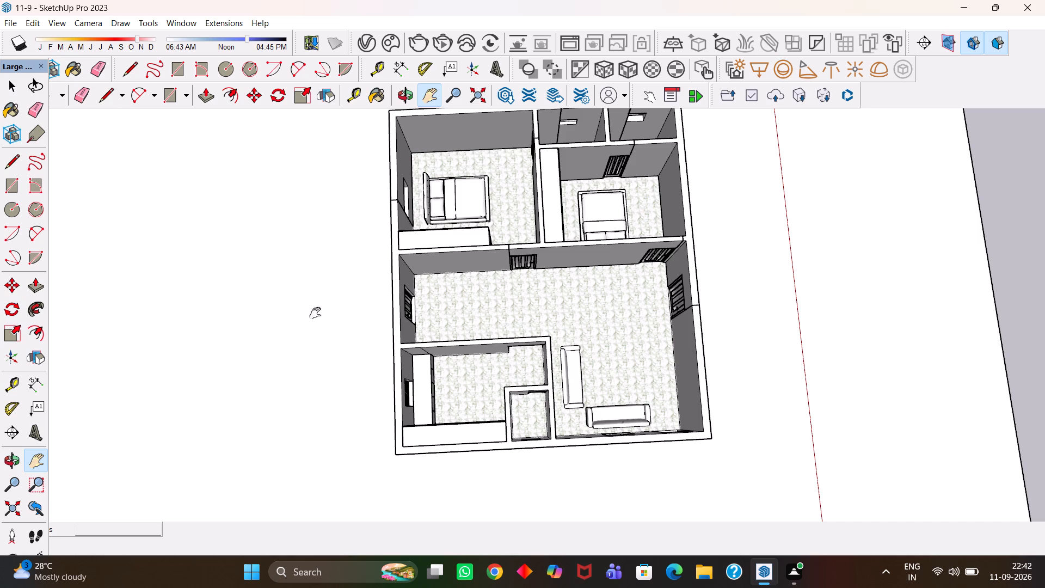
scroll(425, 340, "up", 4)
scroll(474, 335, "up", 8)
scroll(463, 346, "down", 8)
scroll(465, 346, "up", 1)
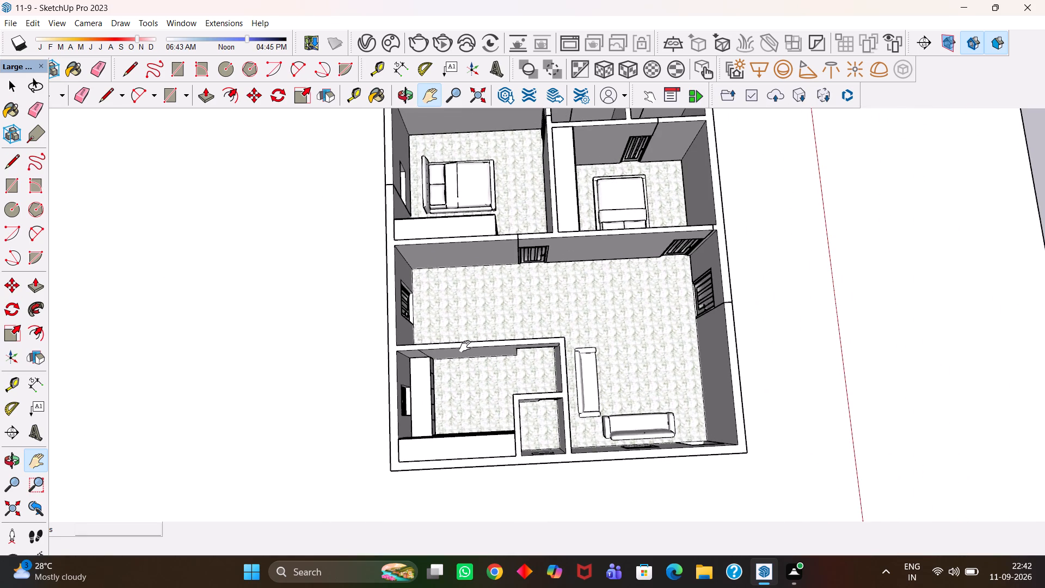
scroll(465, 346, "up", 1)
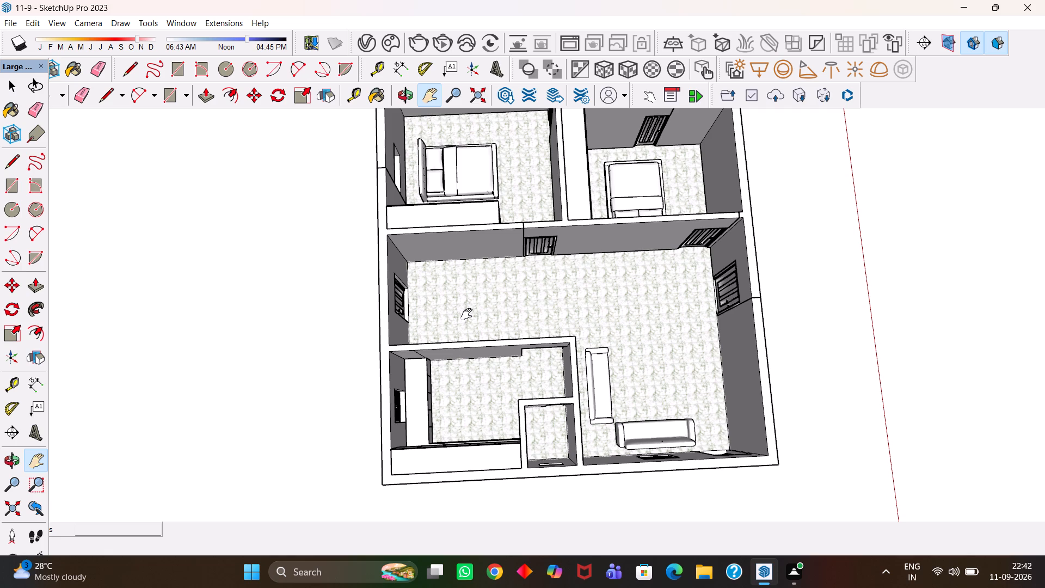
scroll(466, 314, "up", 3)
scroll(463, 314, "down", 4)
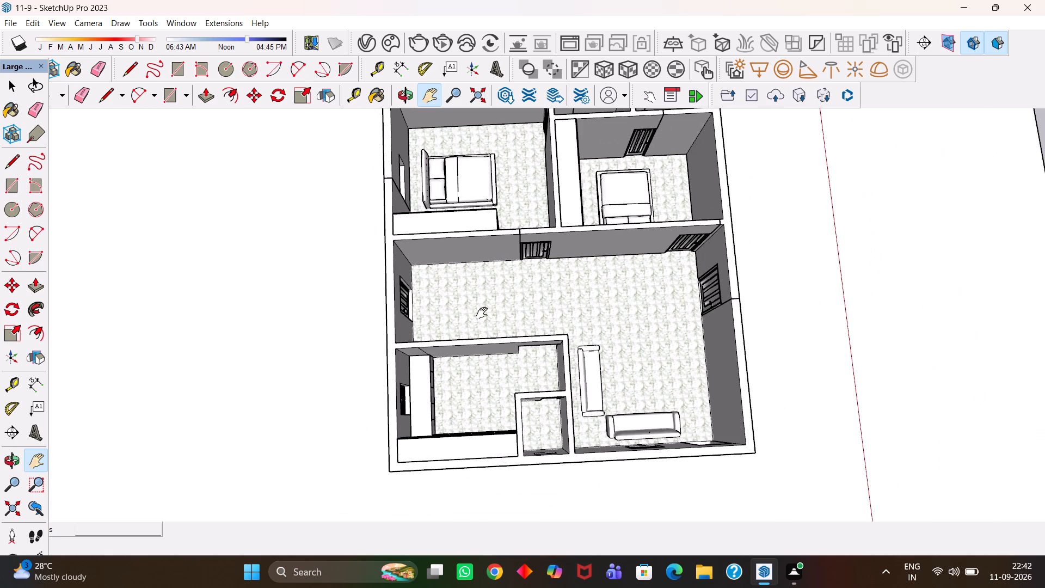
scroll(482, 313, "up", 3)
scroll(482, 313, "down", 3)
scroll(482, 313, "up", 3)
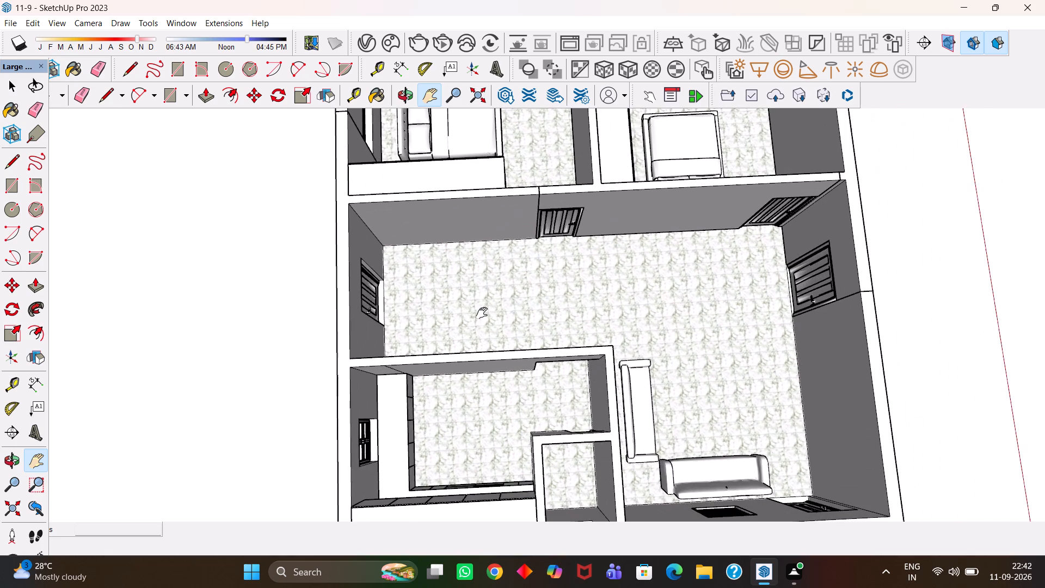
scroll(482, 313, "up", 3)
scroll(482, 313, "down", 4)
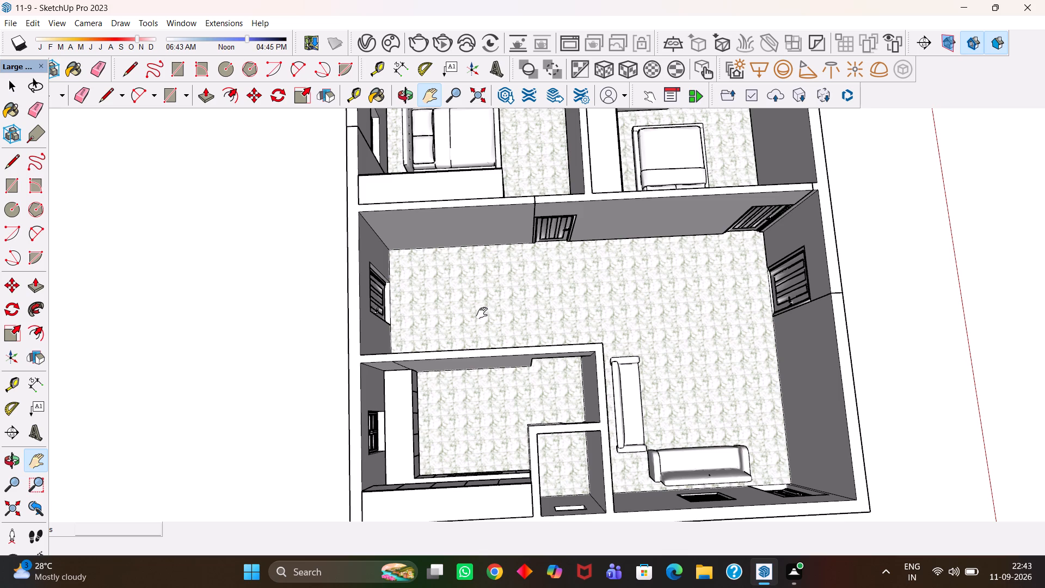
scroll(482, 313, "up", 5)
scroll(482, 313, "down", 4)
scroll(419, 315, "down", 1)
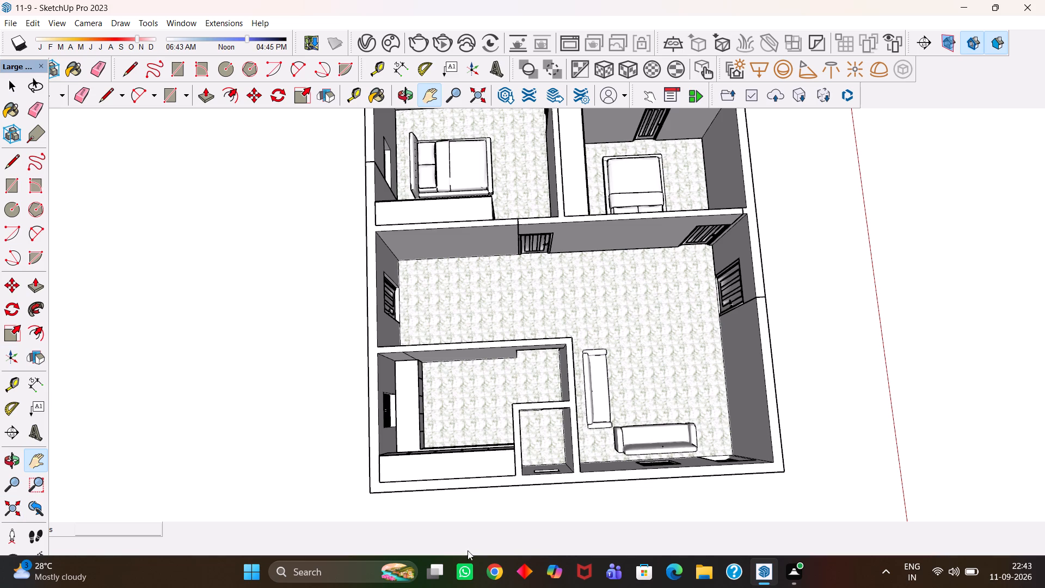
Examine the two hall sofas and the adjoining kitchen up close, along with the whole furnished floor layout.
left_click_drag(623, 388, 562, 395)
scroll(562, 395, "up", 2)
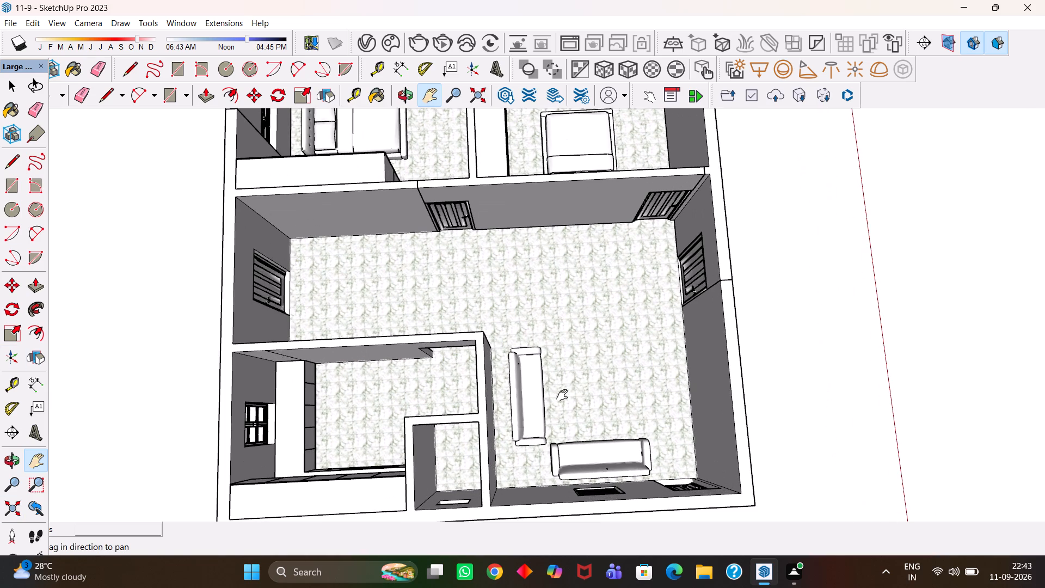
scroll(562, 395, "down", 2)
scroll(569, 395, "up", 3)
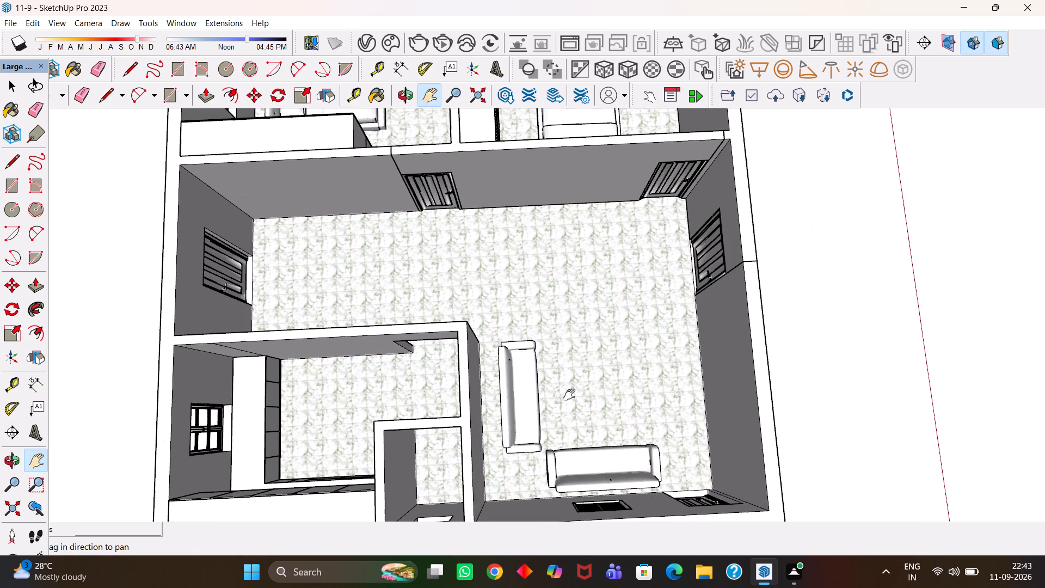
scroll(569, 395, "down", 7)
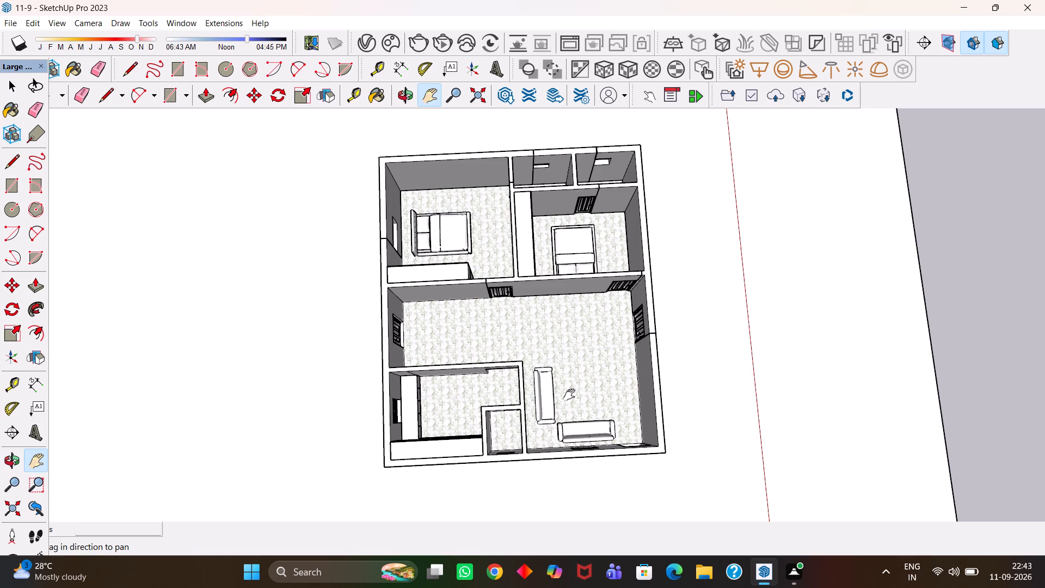
scroll(569, 395, "up", 2)
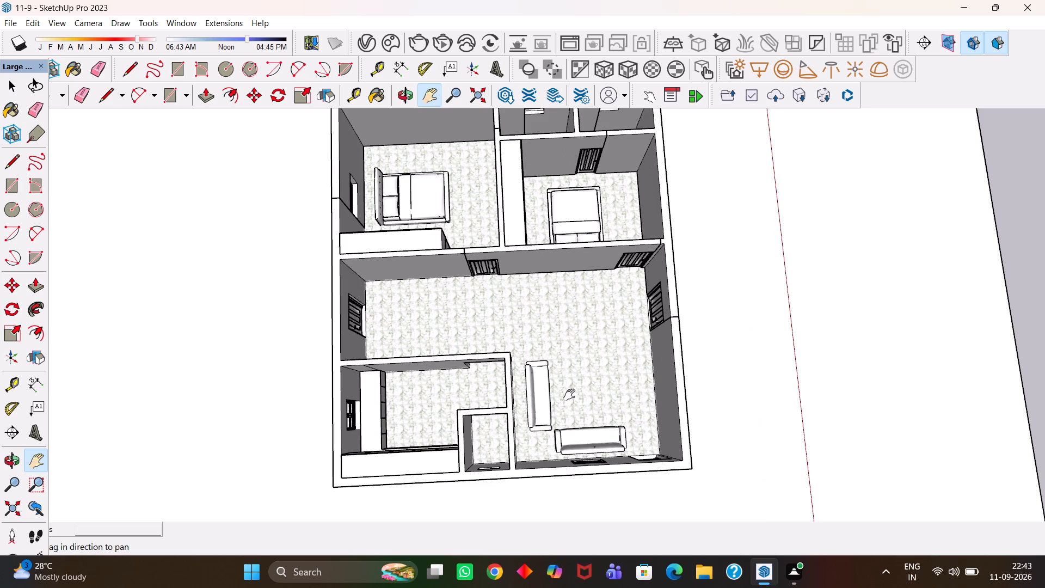
scroll(585, 383, "down", 6)
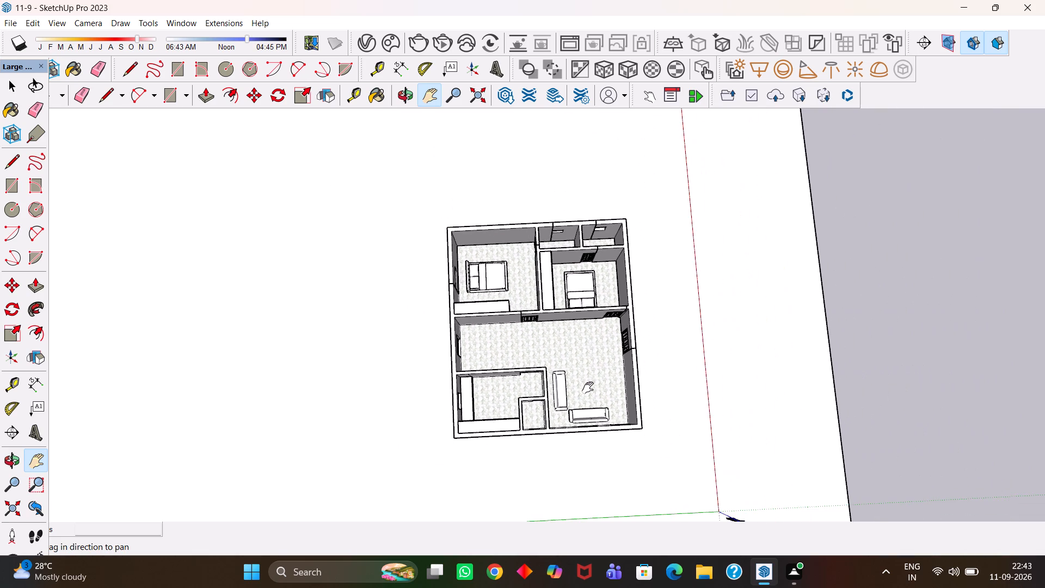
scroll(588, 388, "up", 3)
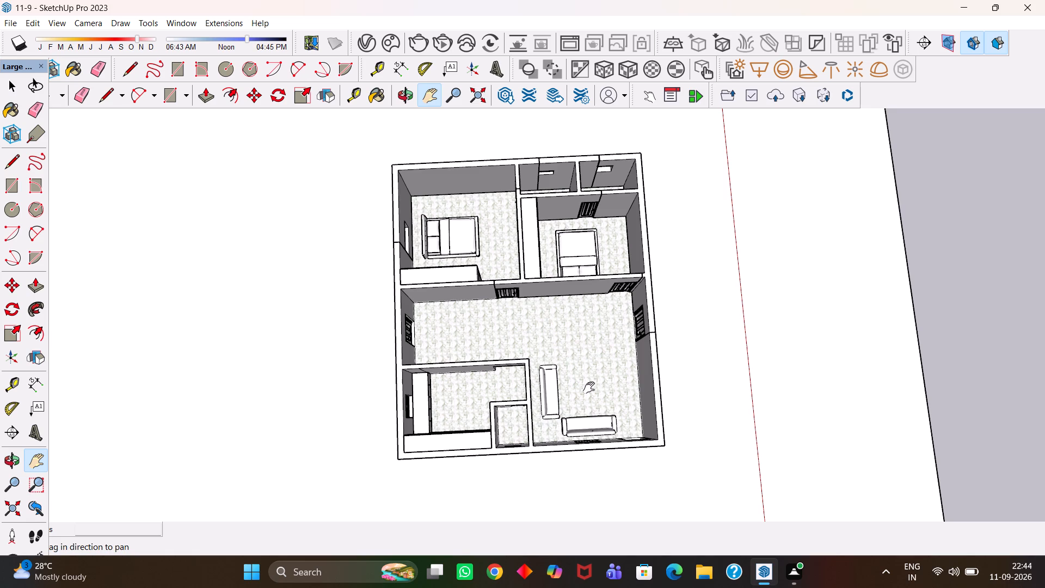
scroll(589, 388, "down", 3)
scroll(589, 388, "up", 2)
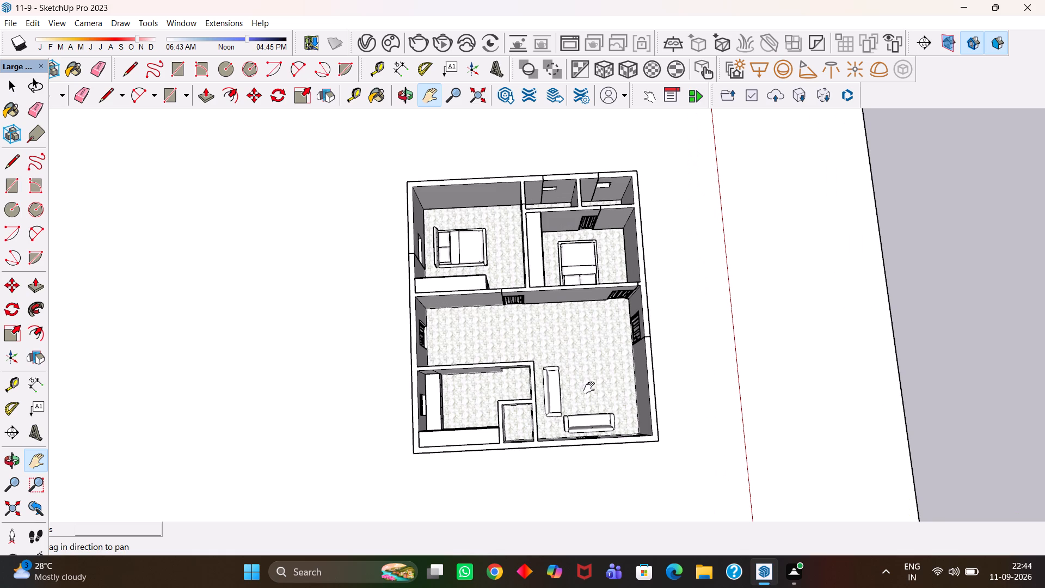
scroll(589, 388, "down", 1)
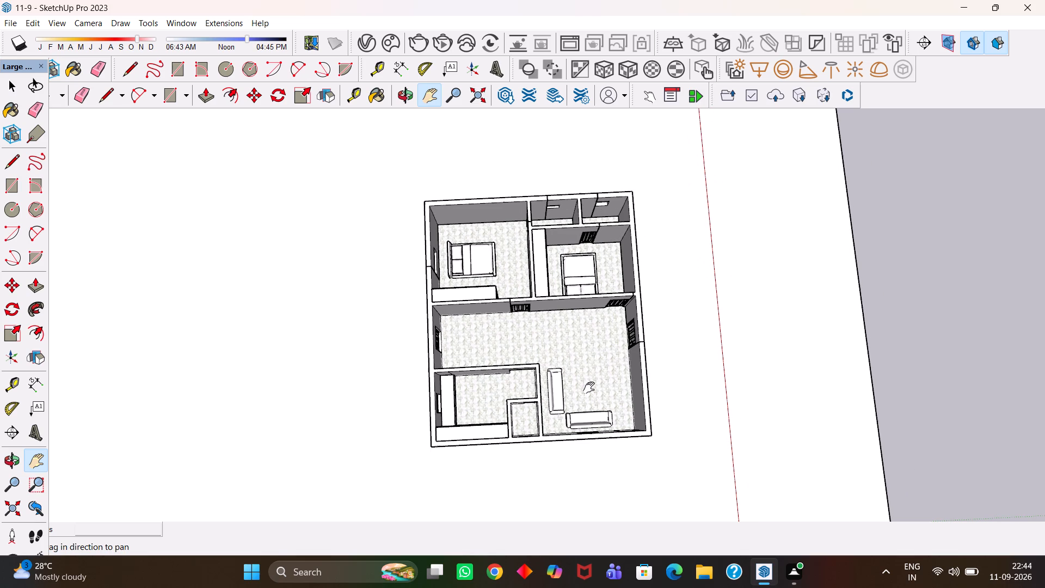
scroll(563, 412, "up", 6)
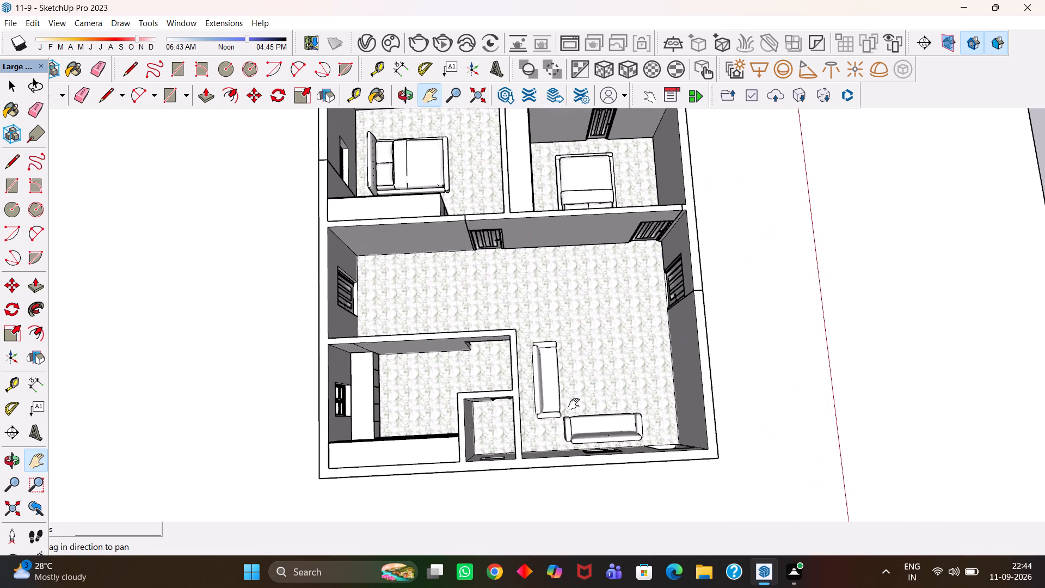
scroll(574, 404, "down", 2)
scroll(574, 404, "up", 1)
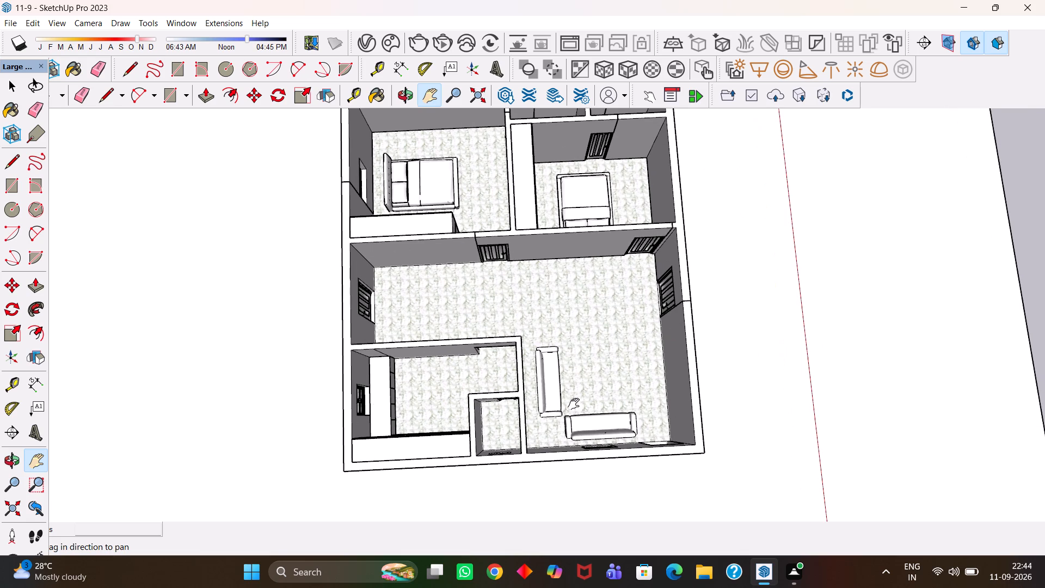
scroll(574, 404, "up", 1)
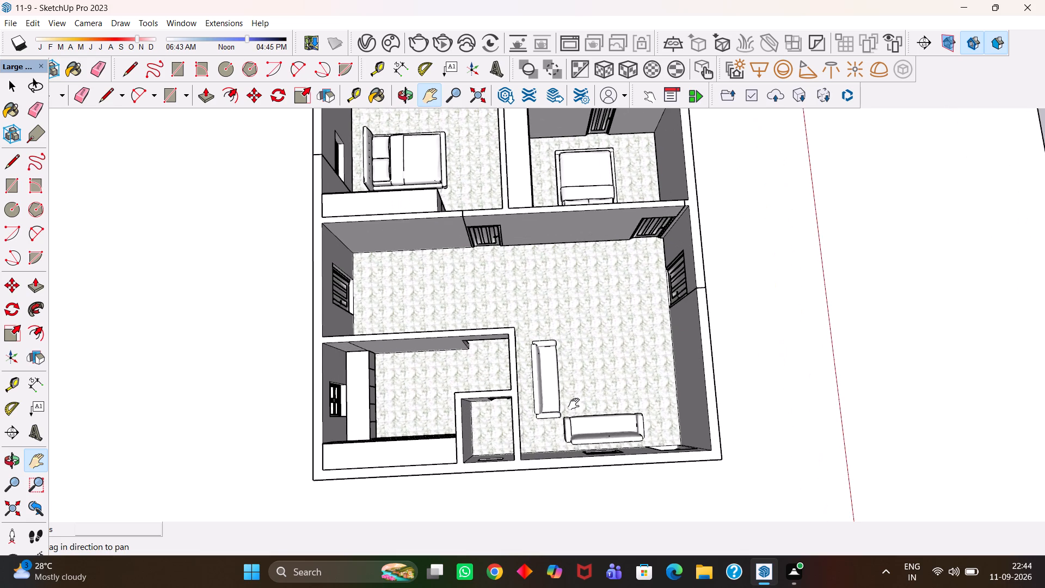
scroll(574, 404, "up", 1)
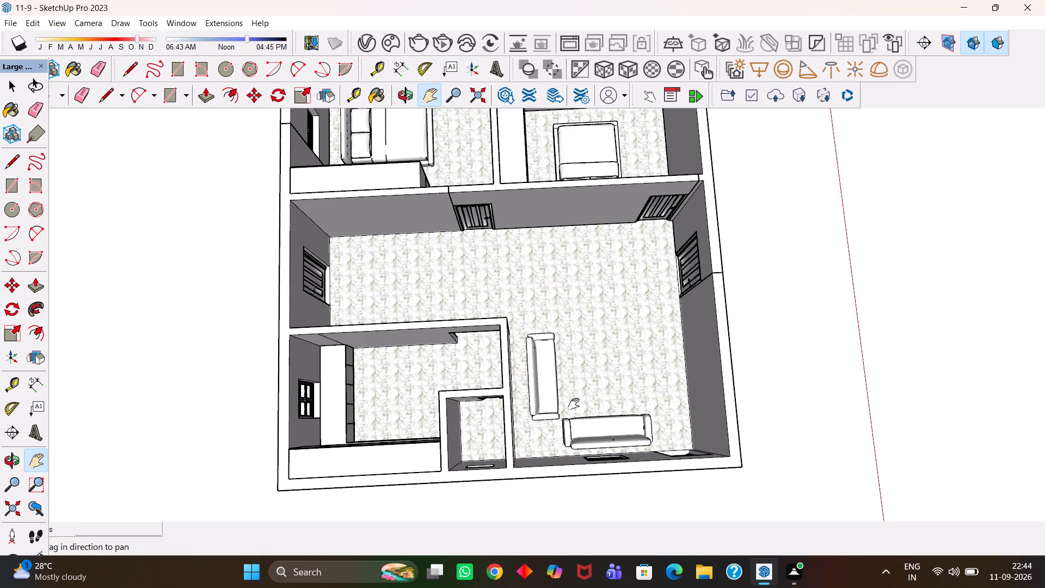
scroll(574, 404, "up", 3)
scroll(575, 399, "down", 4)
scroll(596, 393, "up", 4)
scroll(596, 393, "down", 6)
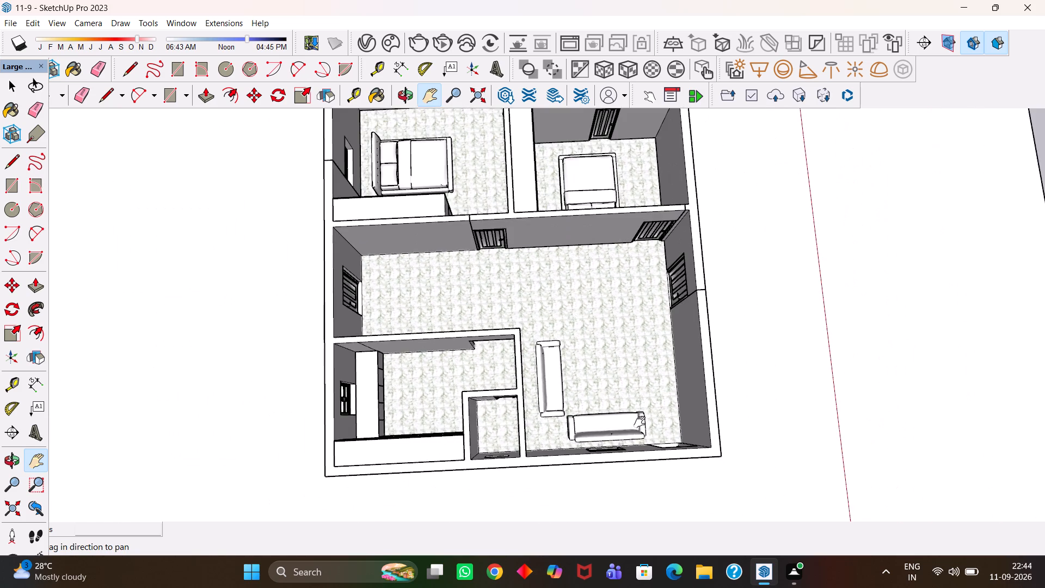
Inspect the hall sofa arrangement and both bedrooms from slightly rotated overhead views of the house.
middle_click_drag(636, 423, 613, 425)
scroll(613, 425, "up", 2)
middle_click_drag(556, 411, 565, 413)
scroll(565, 413, "up", 1)
left_click_drag(542, 372, 563, 406)
scroll(546, 397, "down", 5)
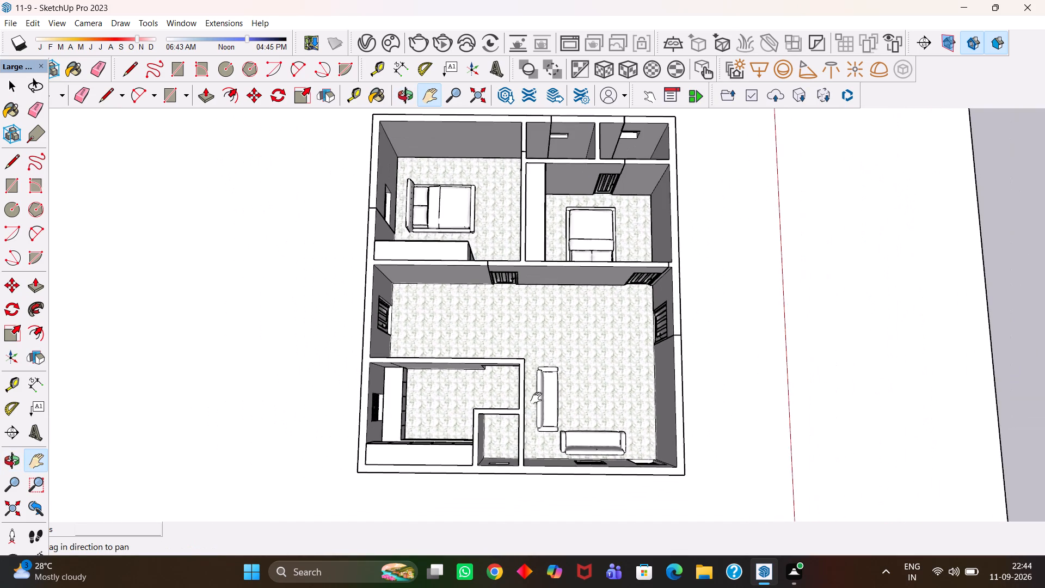
middle_click_drag(540, 398, 554, 398)
scroll(554, 398, "up", 1)
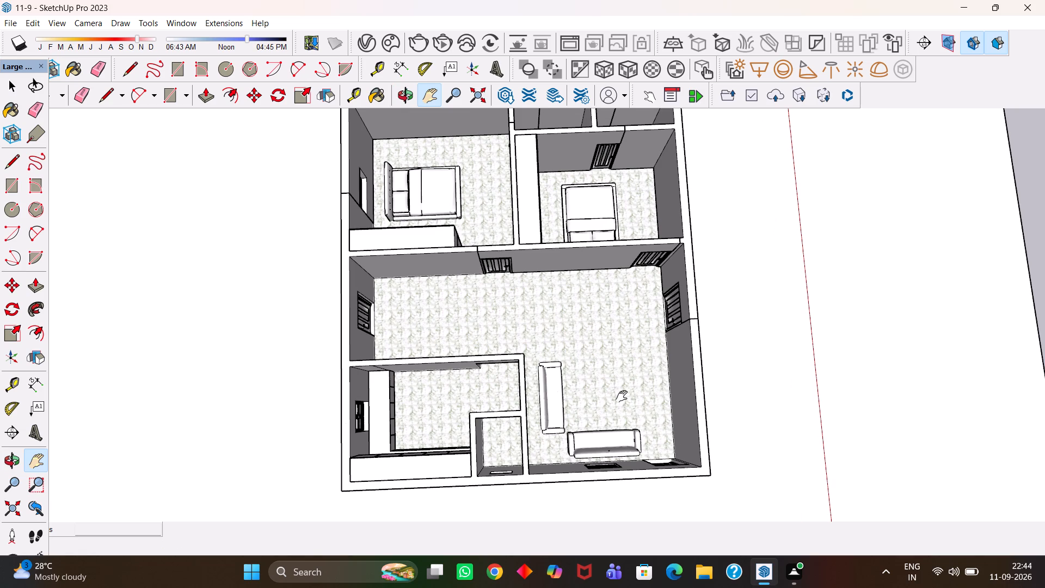
scroll(622, 396, "up", 3)
scroll(623, 403, "down", 4)
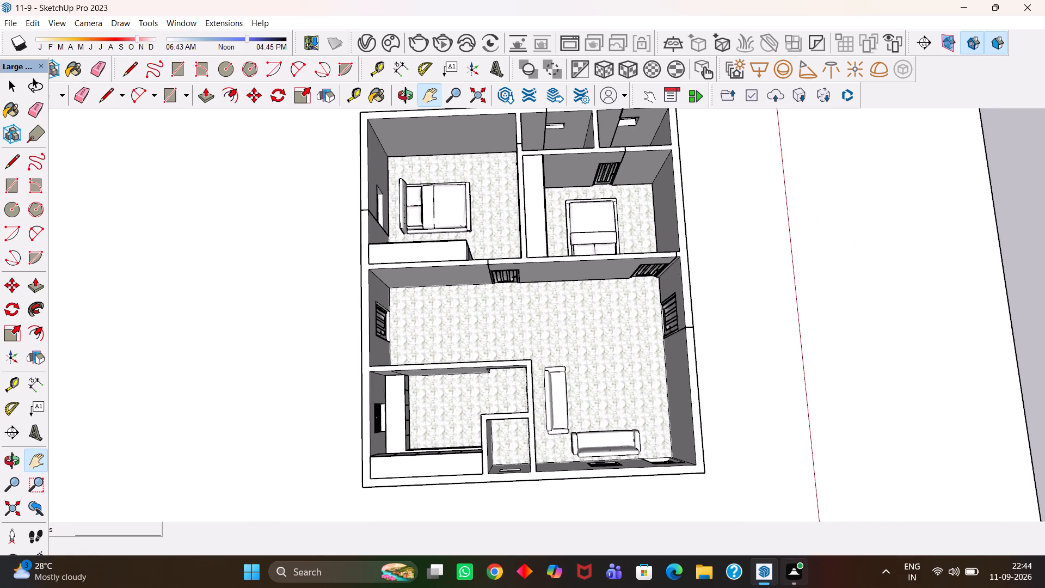
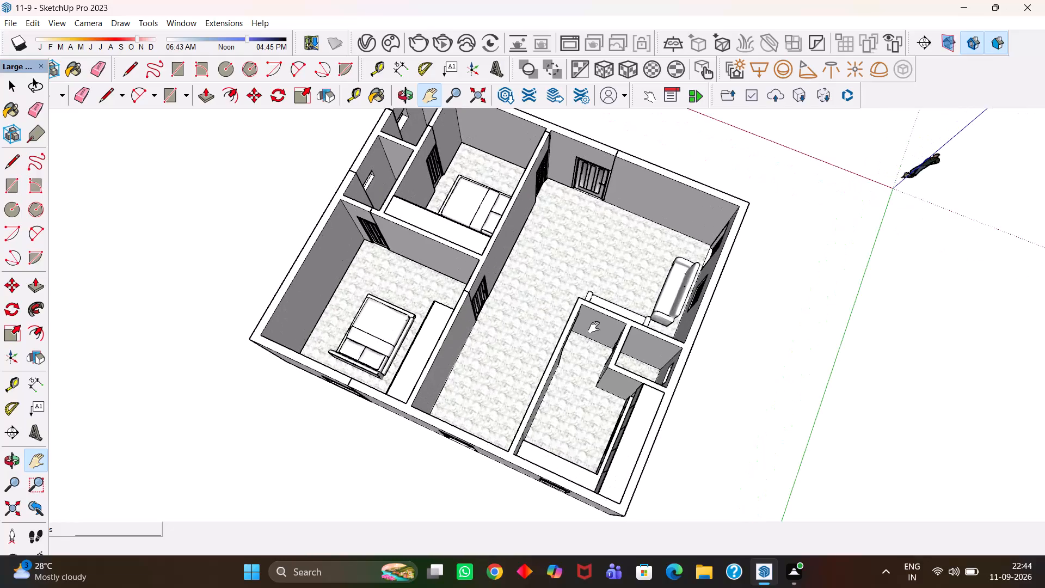
Examine the kitchen partition walls, the adjoining hall and the neighbouring bedroom at close and whole-house scale.
scroll(594, 327, "down", 2)
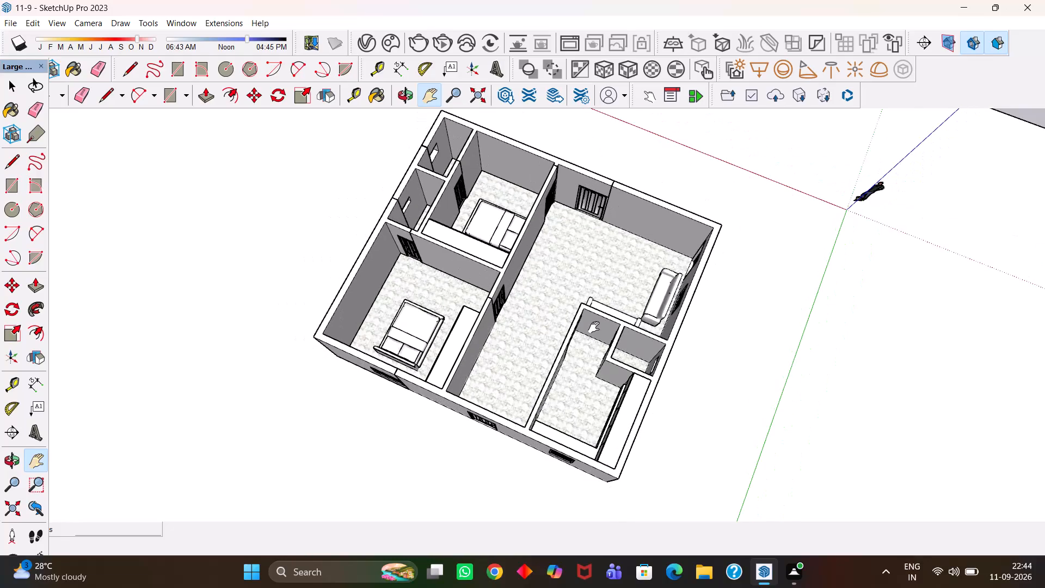
scroll(594, 327, "up", 2)
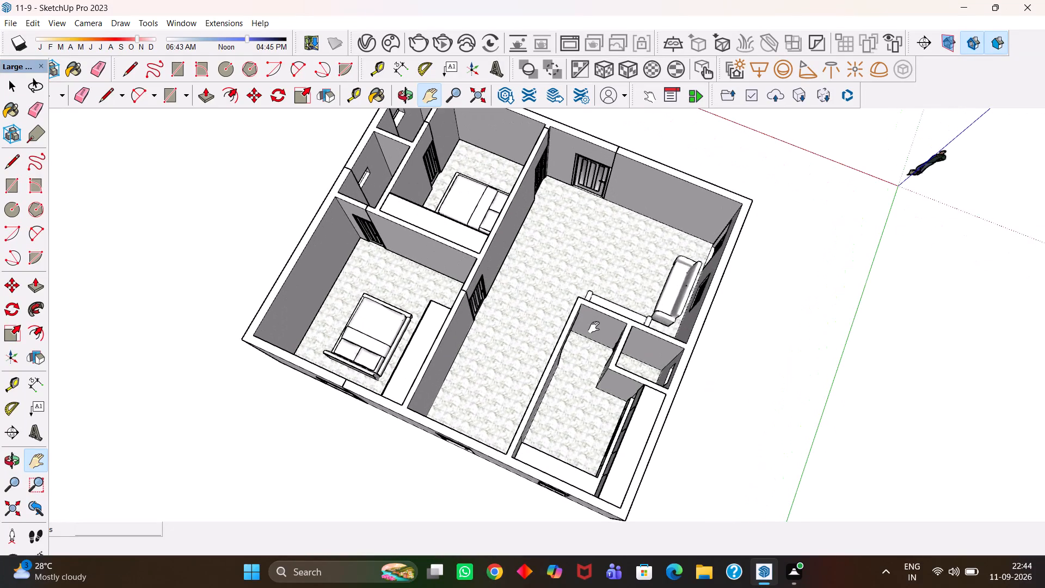
scroll(594, 327, "down", 2)
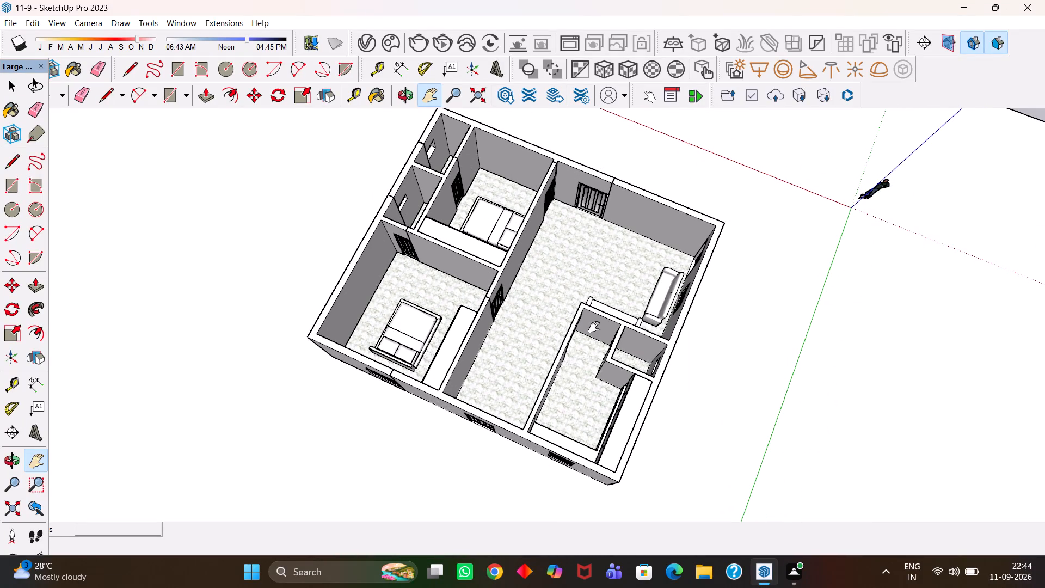
scroll(598, 326, "up", 1)
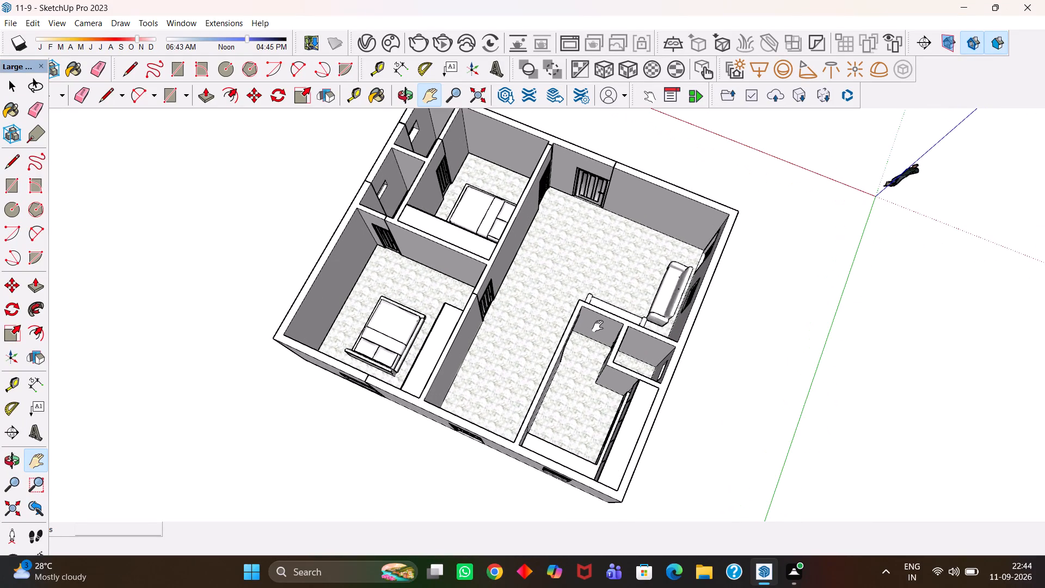
scroll(598, 326, "up", 3)
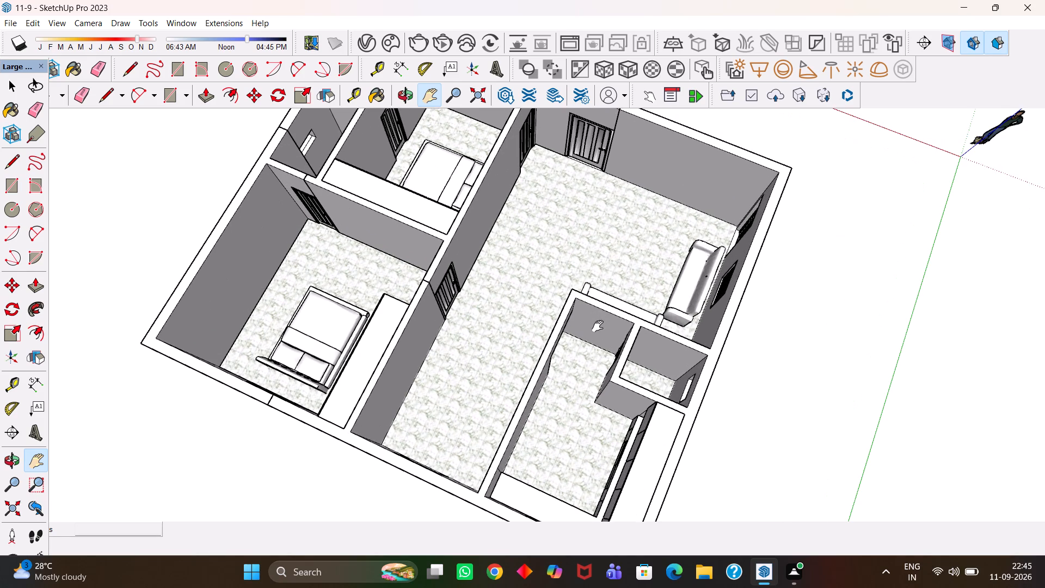
scroll(598, 326, "down", 4)
scroll(601, 328, "up", 6)
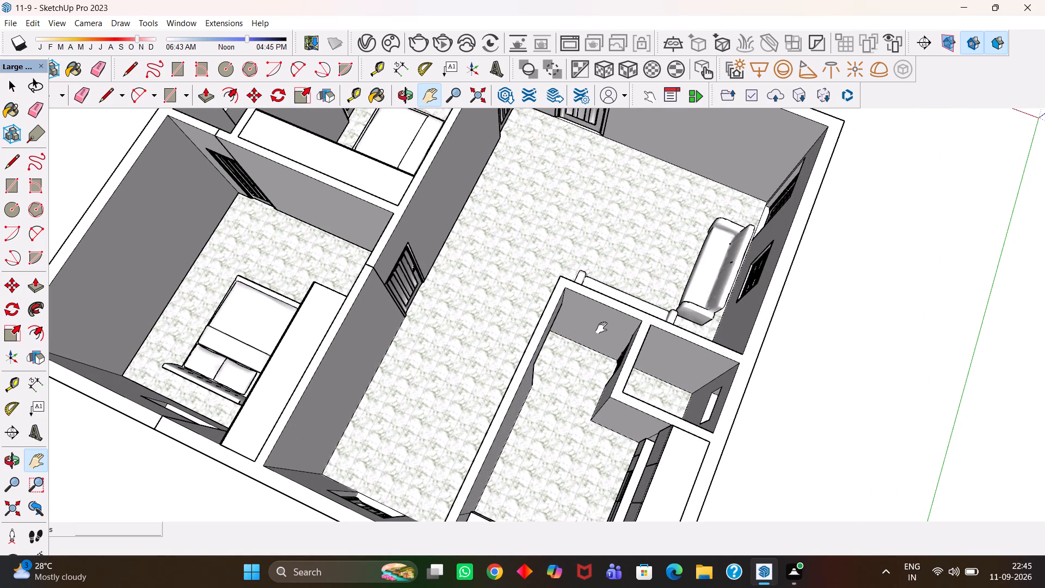
scroll(601, 328, "up", 1)
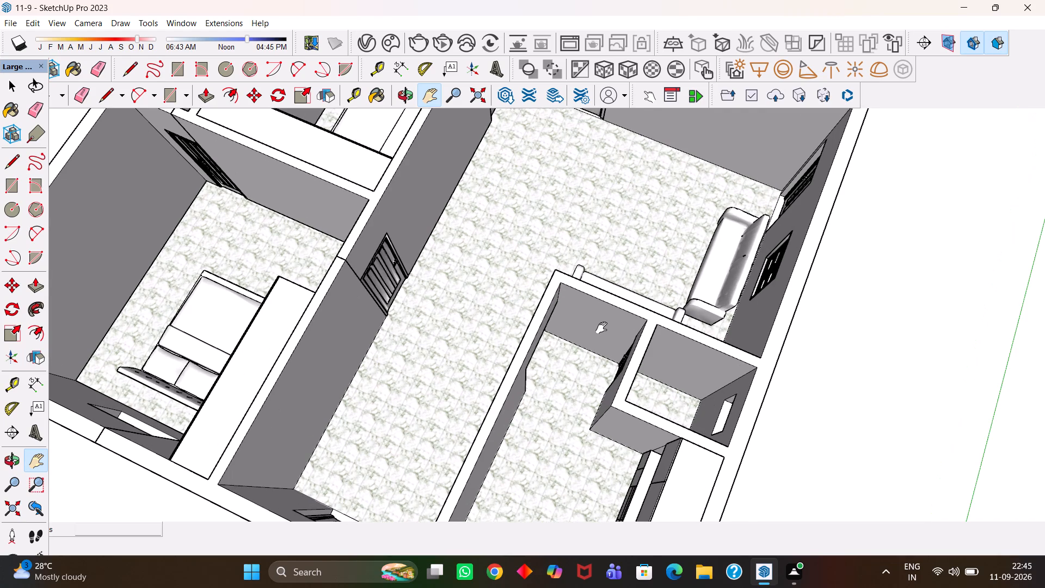
scroll(601, 328, "up", 1)
scroll(601, 328, "down", 4)
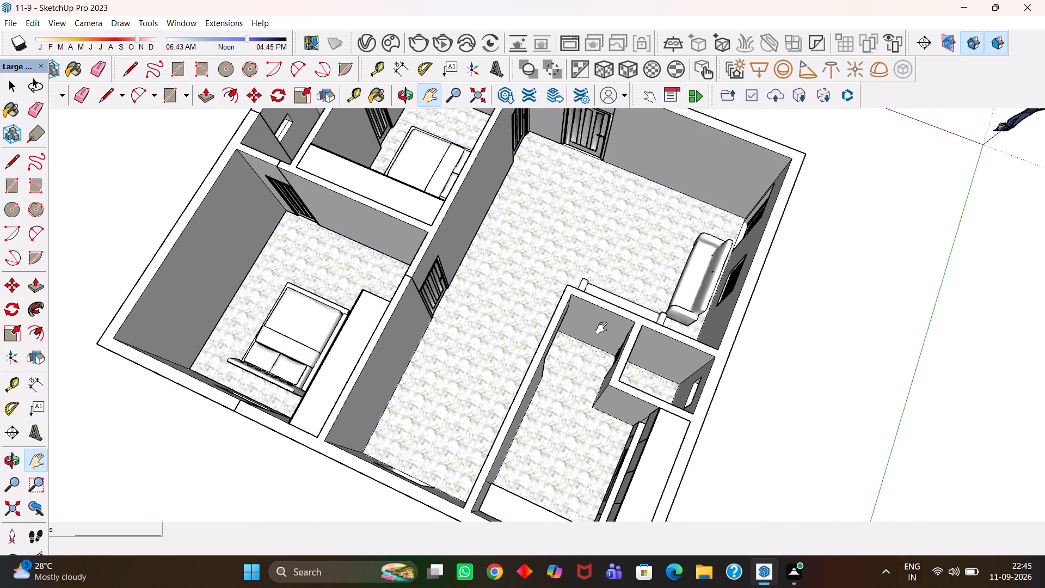
scroll(601, 328, "down", 8)
Inspect the furnished house from all around, checking the kitchen, the hall sofas and both bedrooms.
middle_click_drag(628, 348, 347, 310)
scroll(557, 343, "up", 2)
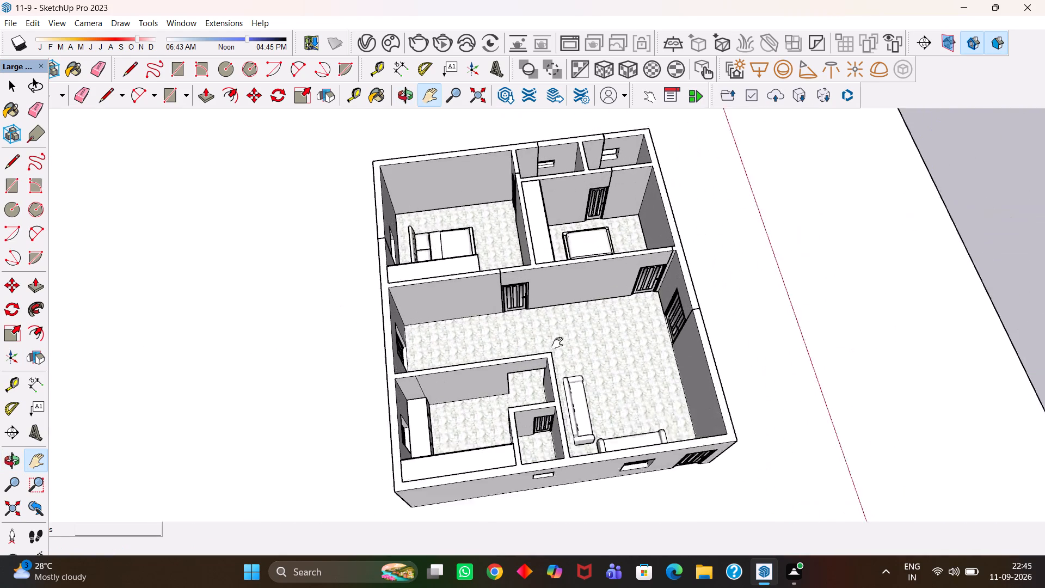
scroll(557, 343, "up", 2)
scroll(513, 344, "up", 1)
left_click_drag(493, 369, 531, 292)
scroll(611, 332, "down", 3)
middle_click_drag(660, 366, 531, 369)
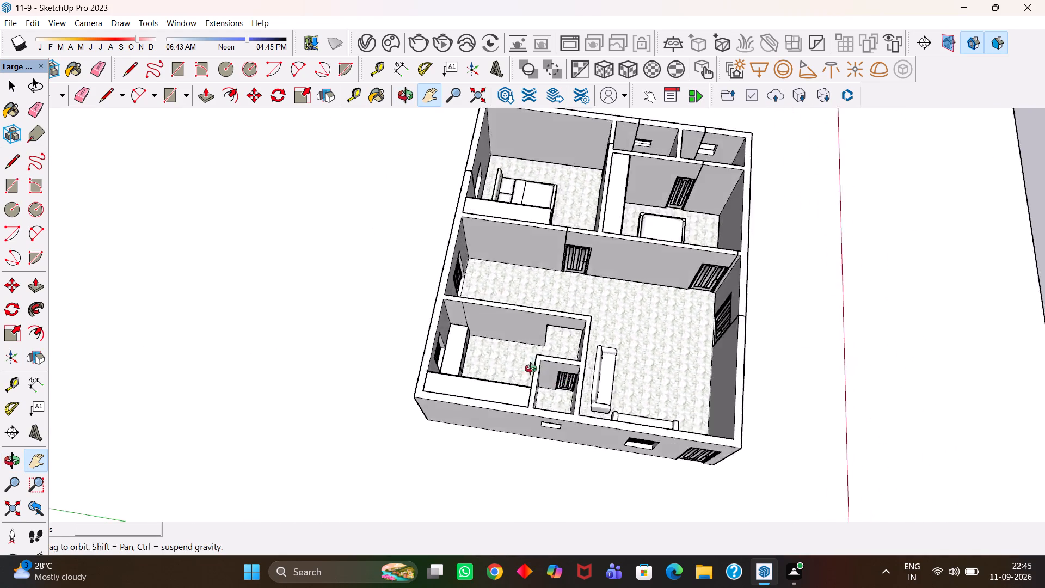
middle_click_drag(531, 369, 378, 339)
middle_click_drag(641, 372, 439, 385)
scroll(440, 385, "up", 3)
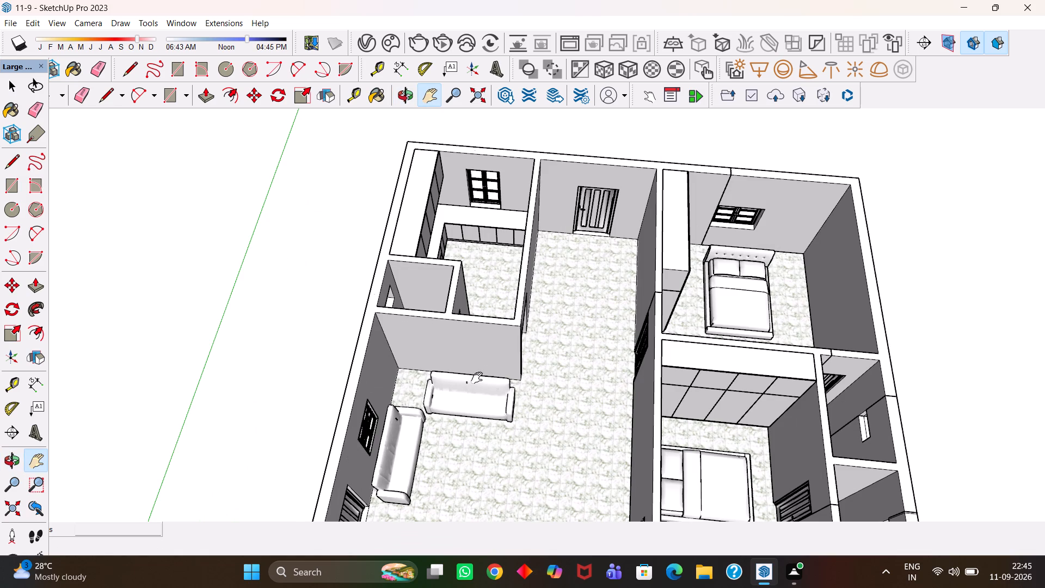
scroll(486, 371, "up", 2)
scroll(486, 371, "down", 7)
Review the whole furnished floor layout from a near-overhead view with the hall sofas and both beds in sight.
middle_click_drag(514, 370, 540, 385)
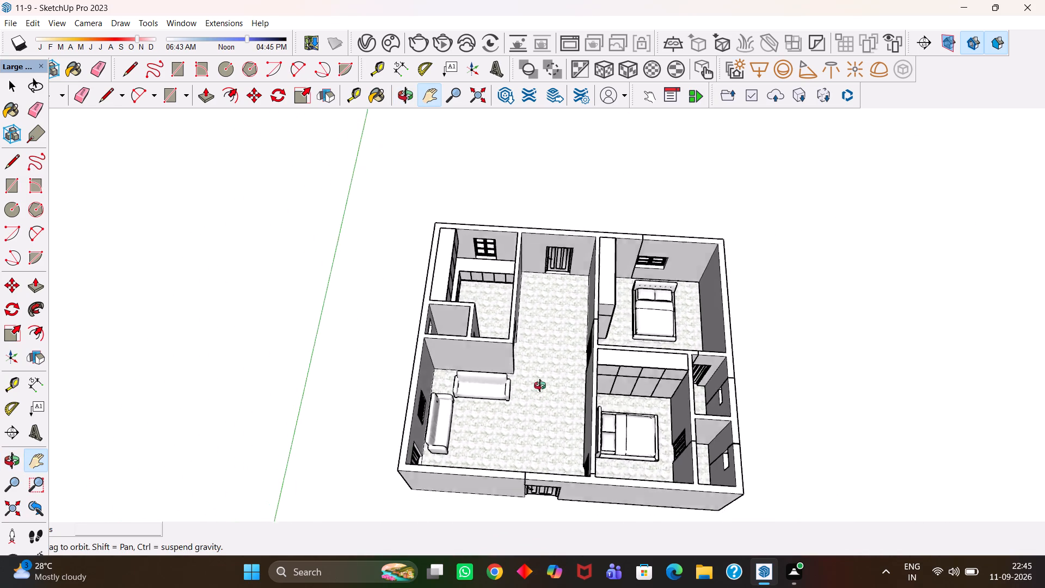
middle_click_drag(540, 385, 566, 389)
scroll(569, 389, "up", 4)
key("h")
scroll(562, 389, "down", 5)
scroll(561, 389, "up", 5)
middle_click_drag(557, 391, 526, 397)
key("h")
scroll(526, 397, "down", 4)
middle_click_drag(526, 402, 521, 434)
scroll(544, 420, "up", 4)
key("h")
scroll(521, 432, "up", 2)
scroll(512, 416, "down", 5)
middle_click_drag(481, 396, 491, 409)
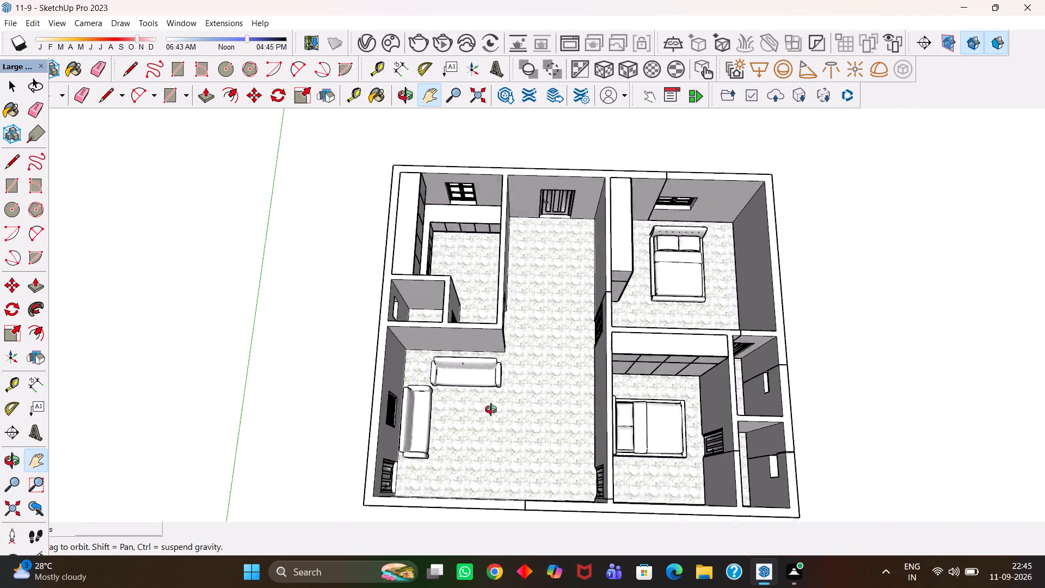
middle_click_drag(491, 409, 493, 414)
scroll(493, 414, "up", 3)
scroll(493, 414, "down", 3)
middle_click(490, 416)
Save the furnished house model.
key("ctrl+s")
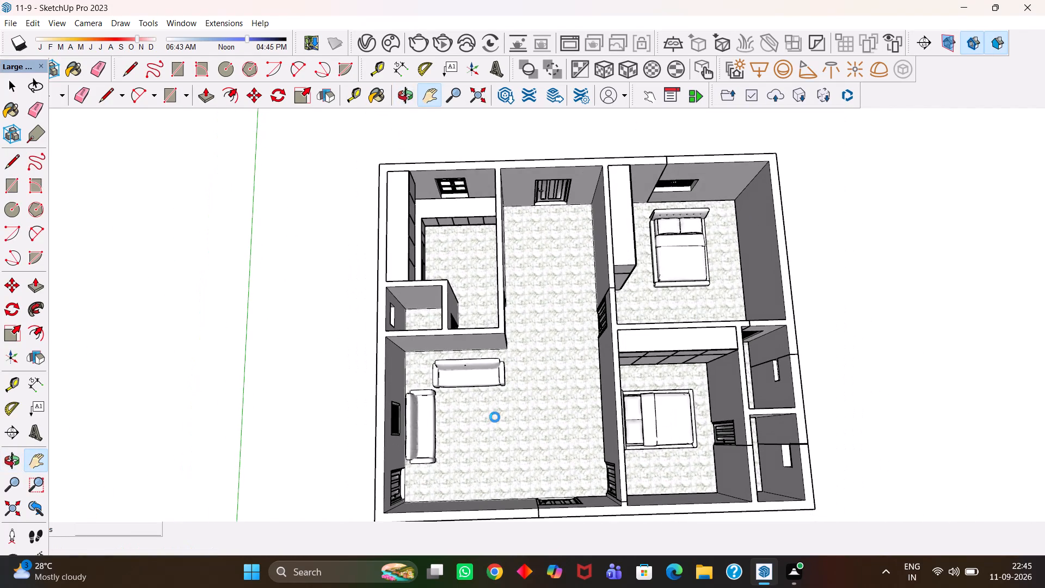
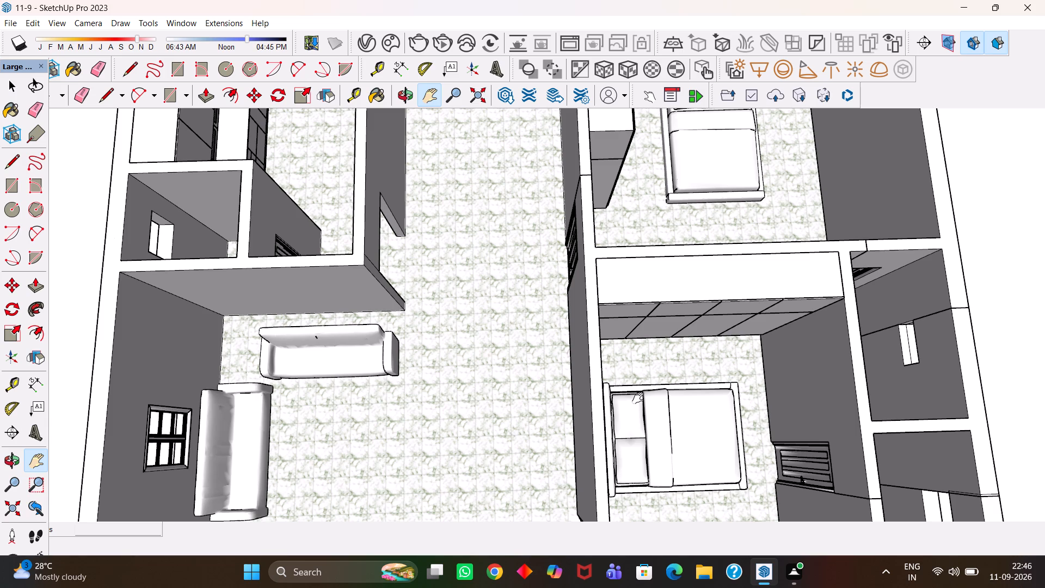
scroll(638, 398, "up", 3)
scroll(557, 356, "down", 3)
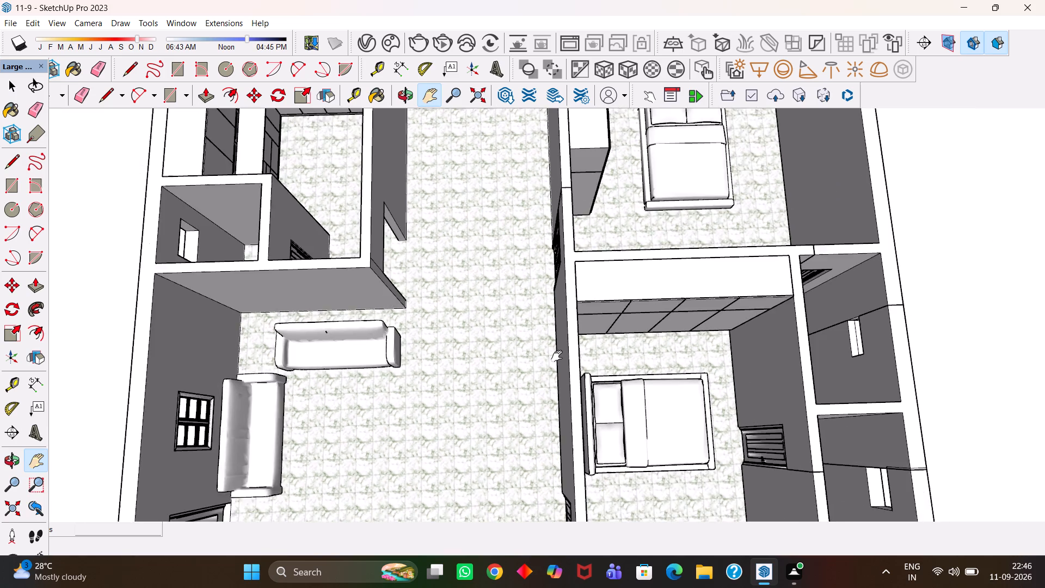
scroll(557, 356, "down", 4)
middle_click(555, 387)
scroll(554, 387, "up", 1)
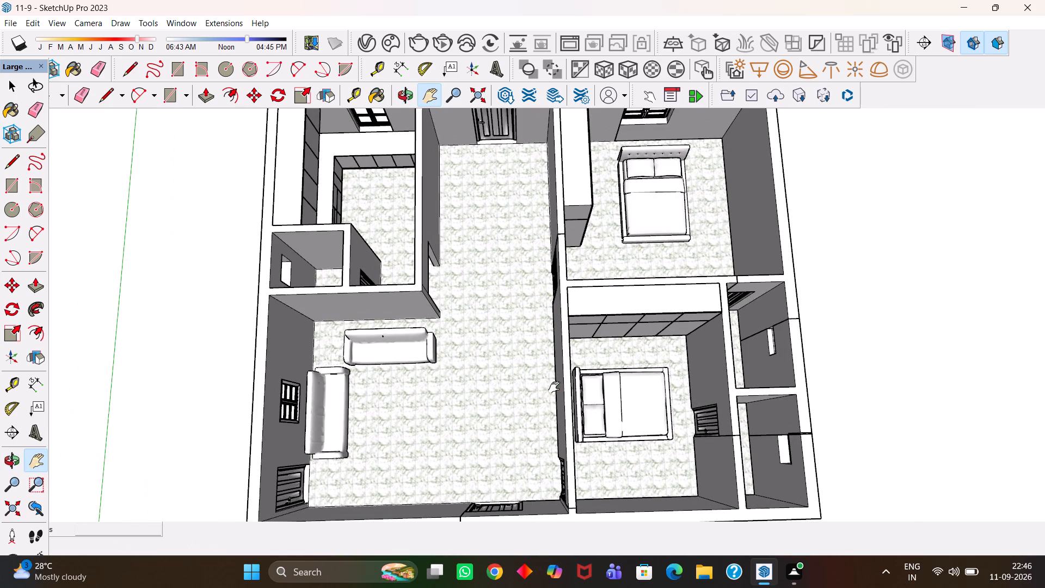